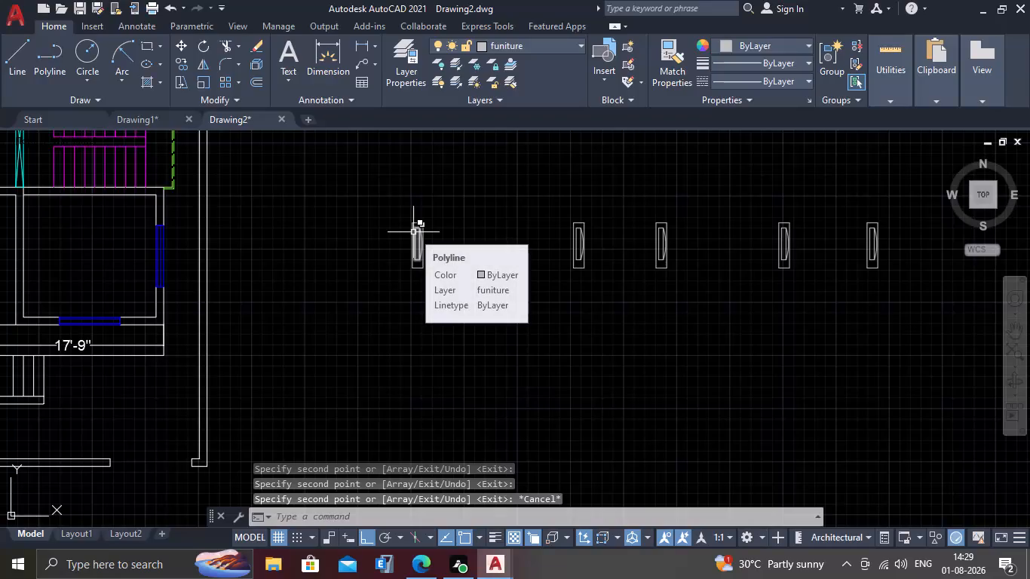
# Rotate the westernmost loose furniture unit outside the plan 180 degrees about its lower-left corner.
pyautogui.scroll(2, 413, 232)
pyautogui.click(444, 206)
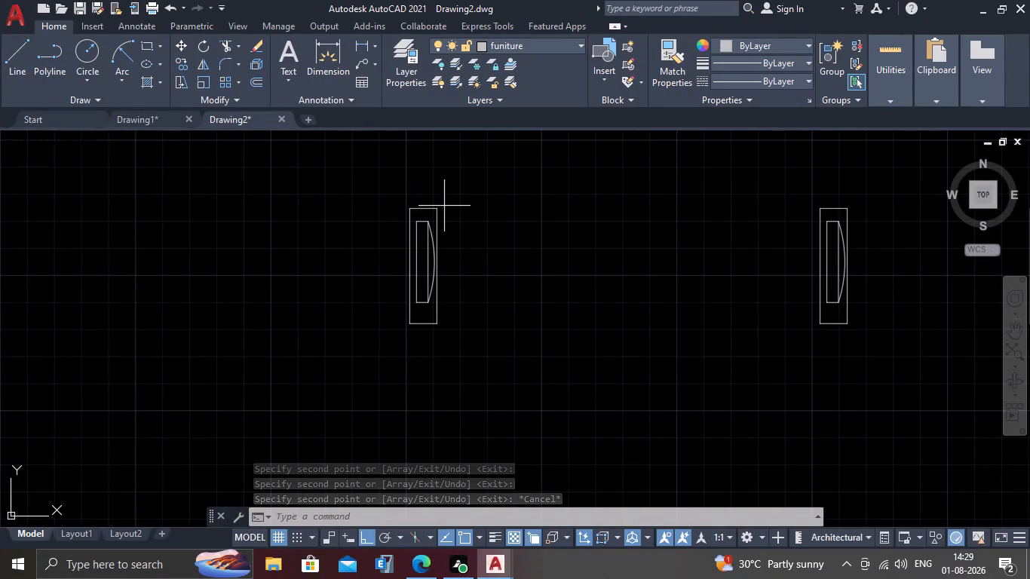
pyautogui.click(382, 392)
pyautogui.write('ro')
pyautogui.press('Return')
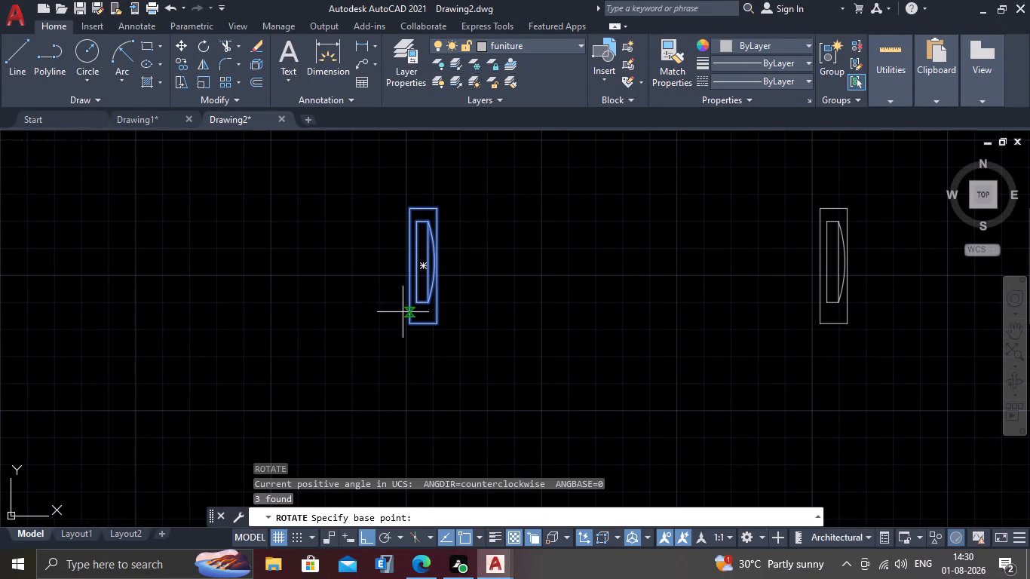
pyautogui.click(406, 328)
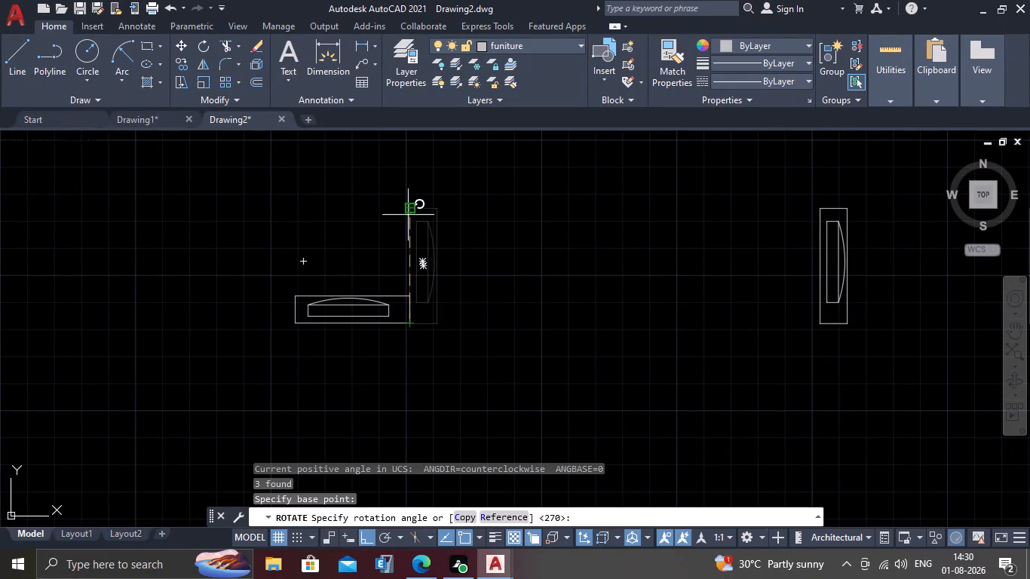
pyautogui.click(201, 215)
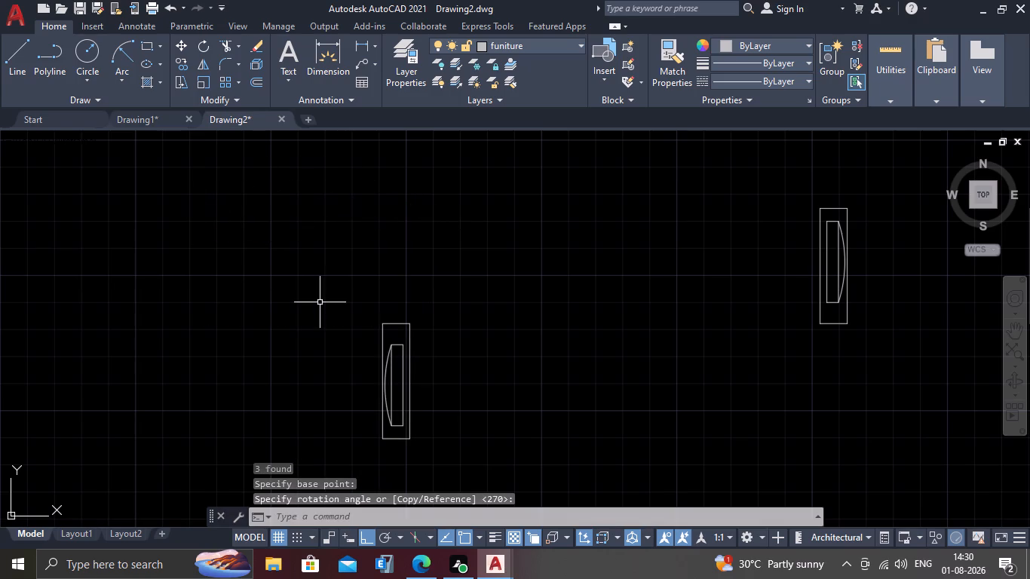
# Copy the rotated furniture unit about 12'-6" straight up from the original.
pyautogui.scroll(-2, 320, 302)
pyautogui.moveTo(372, 384); pyautogui.dragTo(371, 373, button='middle')
pyautogui.scroll(2, 324, 363)
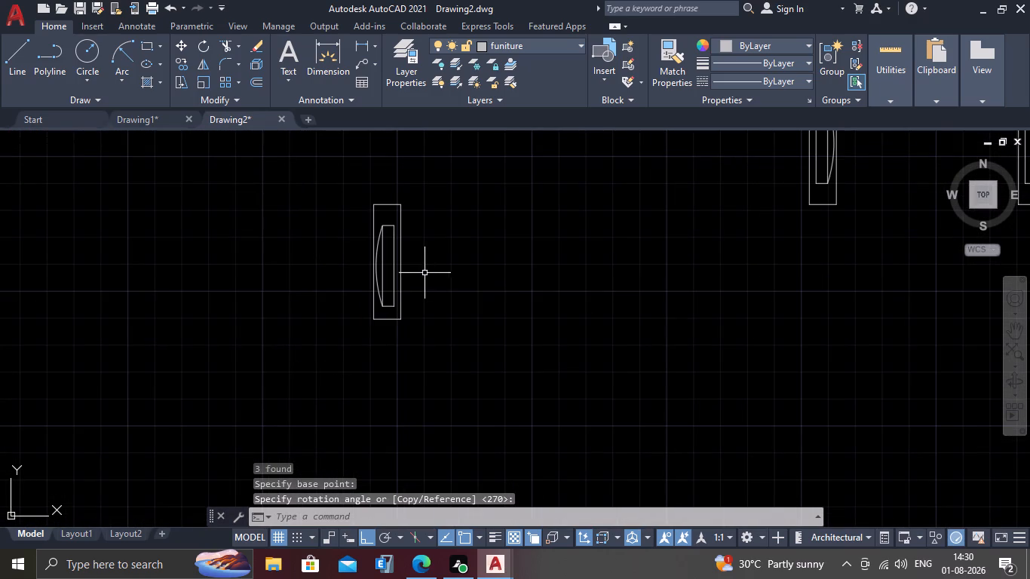
pyautogui.scroll(1, 411, 206)
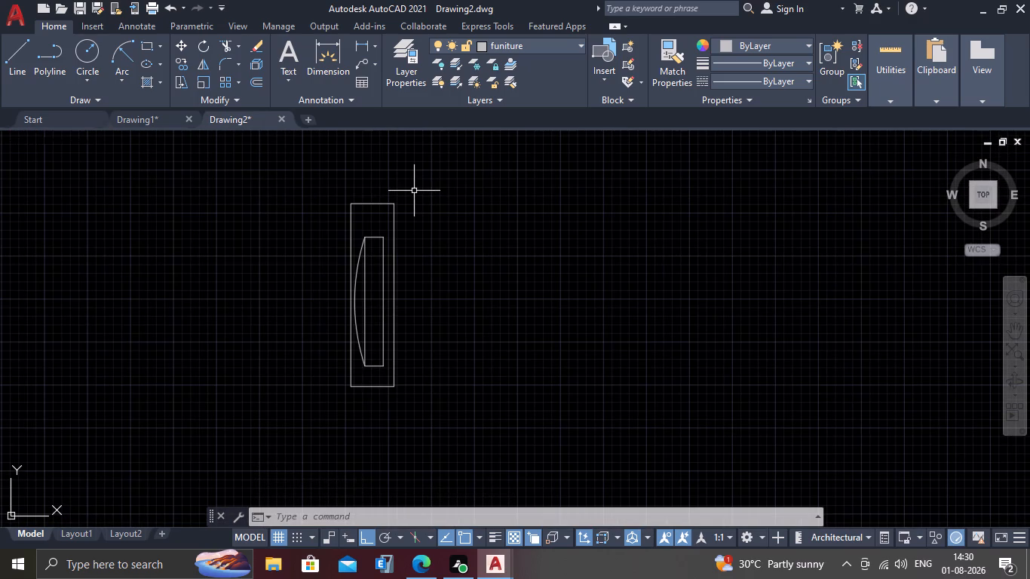
pyautogui.scroll(1, 433, 225)
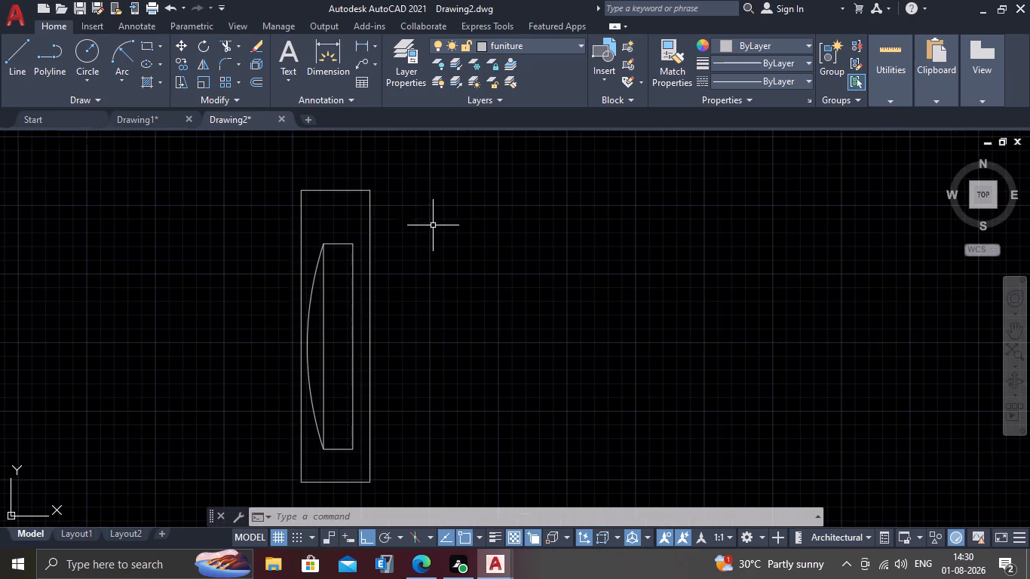
pyautogui.moveTo(392, 174); pyautogui.dragTo(392, 182)
pyautogui.moveTo(314, 388); pyautogui.dragTo(307, 318, button='middle')
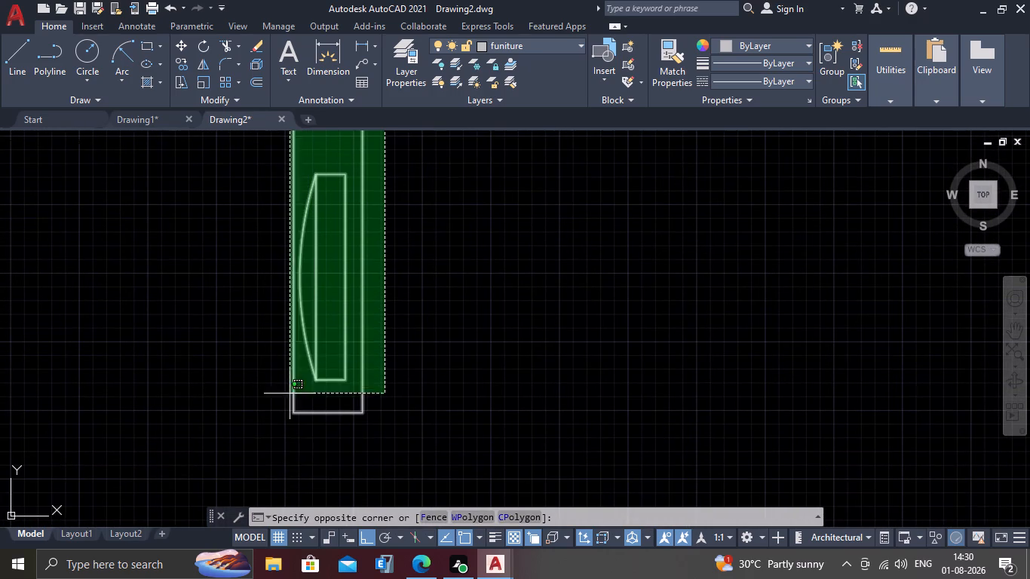
pyautogui.click(277, 431)
pyautogui.write('co')
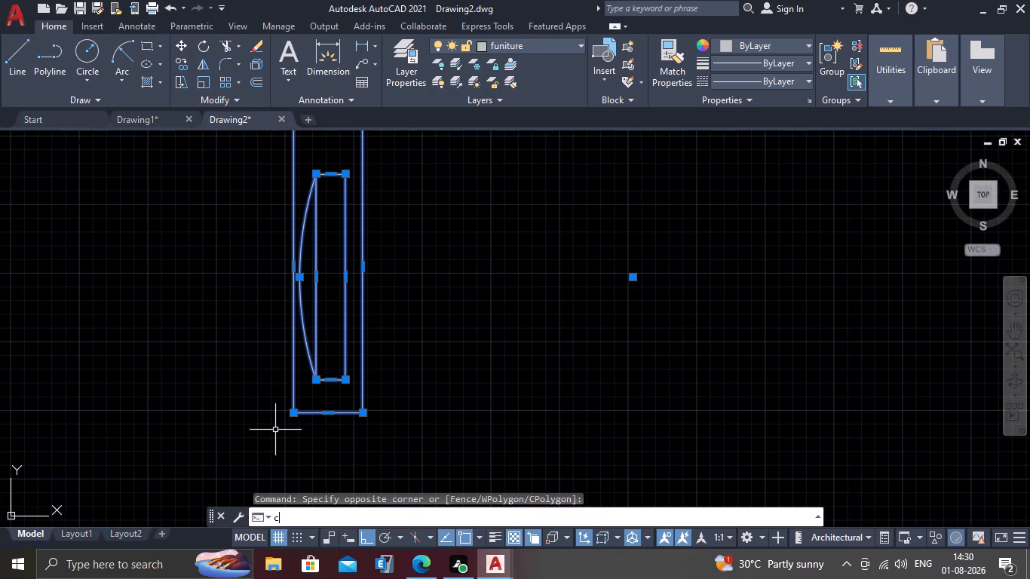
pyautogui.press('Return')
pyautogui.click(295, 412)
pyautogui.scroll(-3, 290, 318)
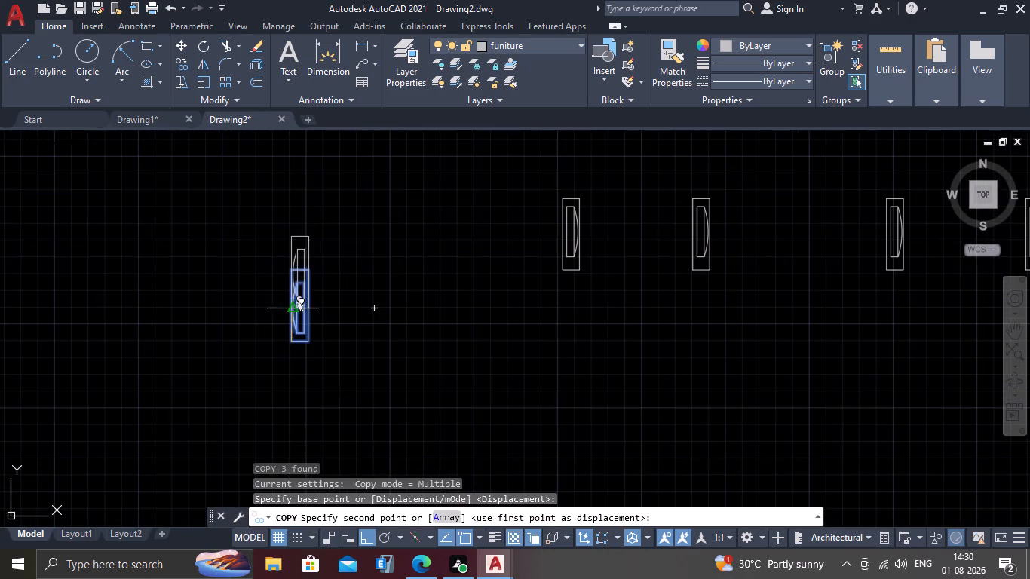
pyautogui.moveTo(293, 299); pyautogui.dragTo(314, 424, button='middle')
pyautogui.click(296, 263)
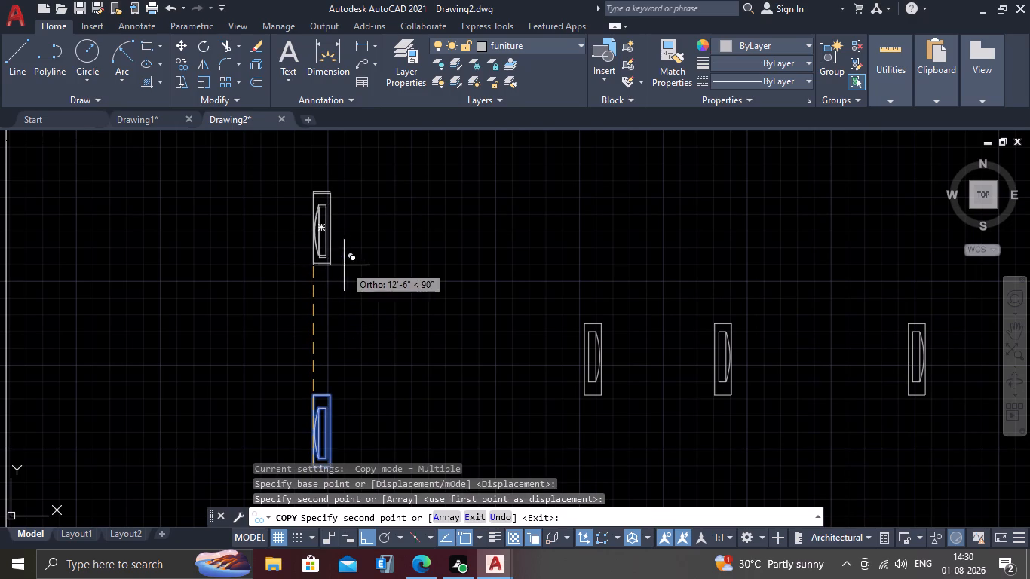
pyautogui.press('Escape')
# Move the lower rotated furniture unit, with Ortho off, into the southeast front room beside its west wall.
pyautogui.scroll(-2, 325, 206)
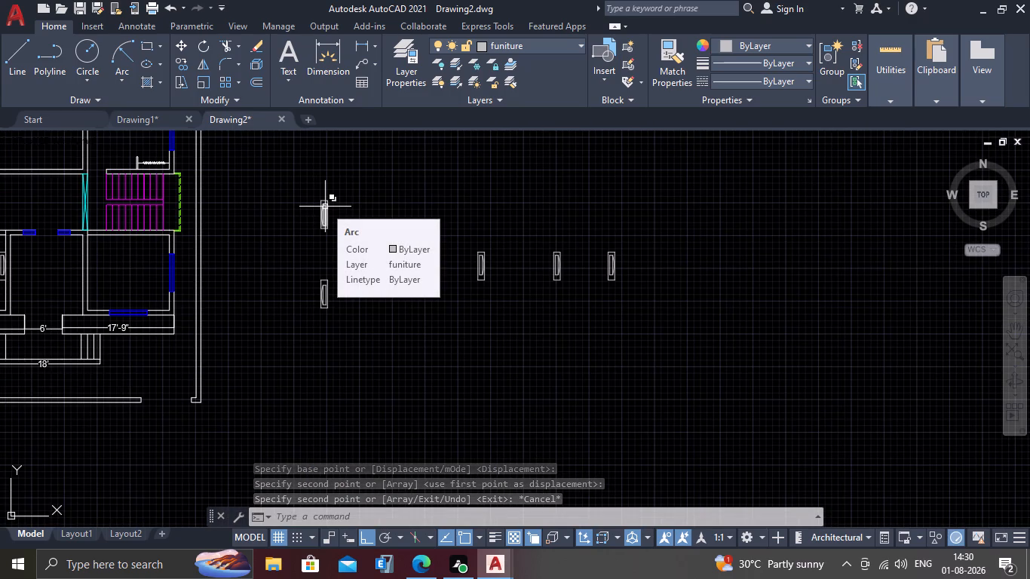
pyautogui.scroll(-1, 325, 207)
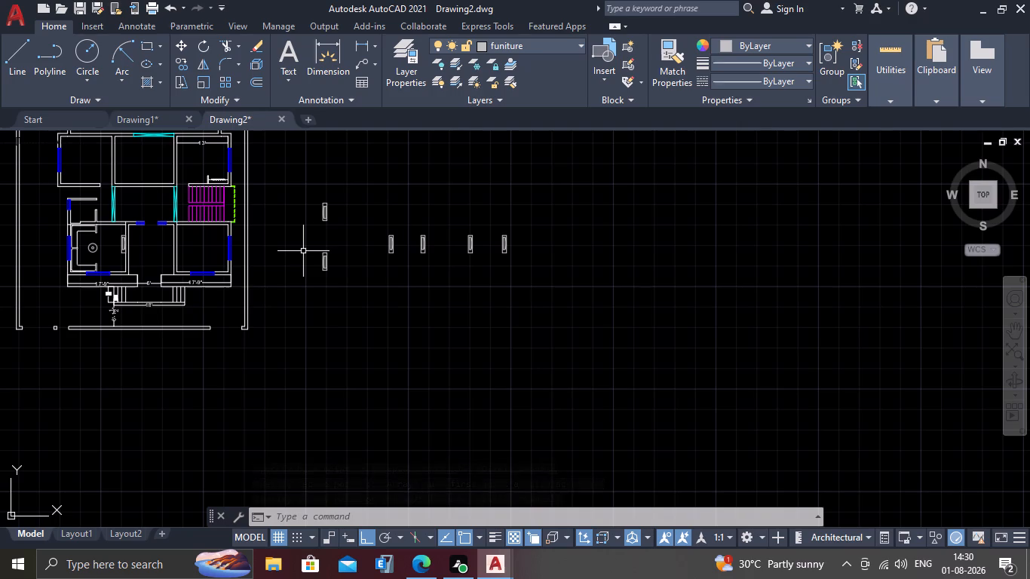
pyautogui.scroll(2, 159, 300)
pyautogui.scroll(-1, 185, 275)
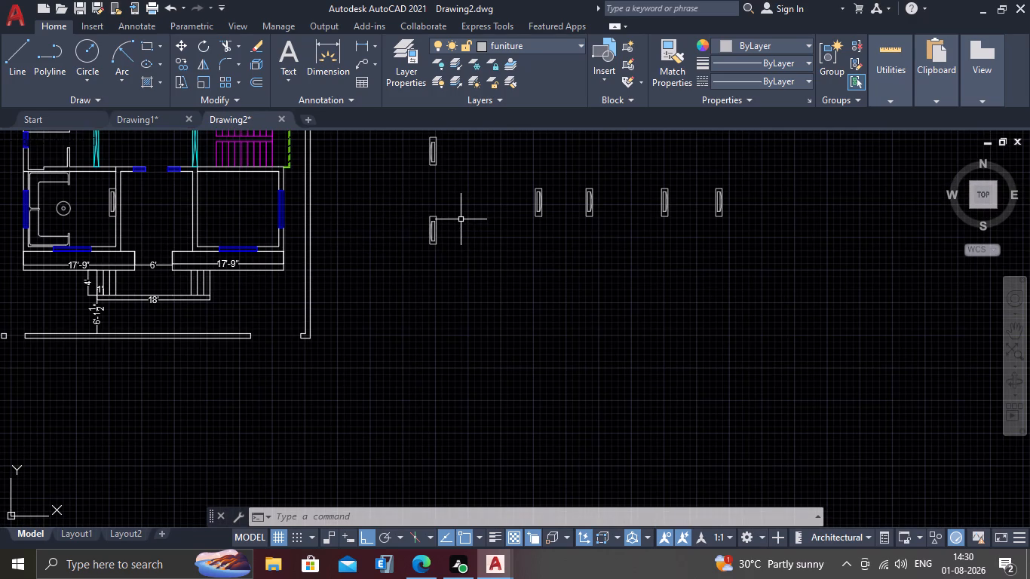
pyautogui.scroll(1, 458, 221)
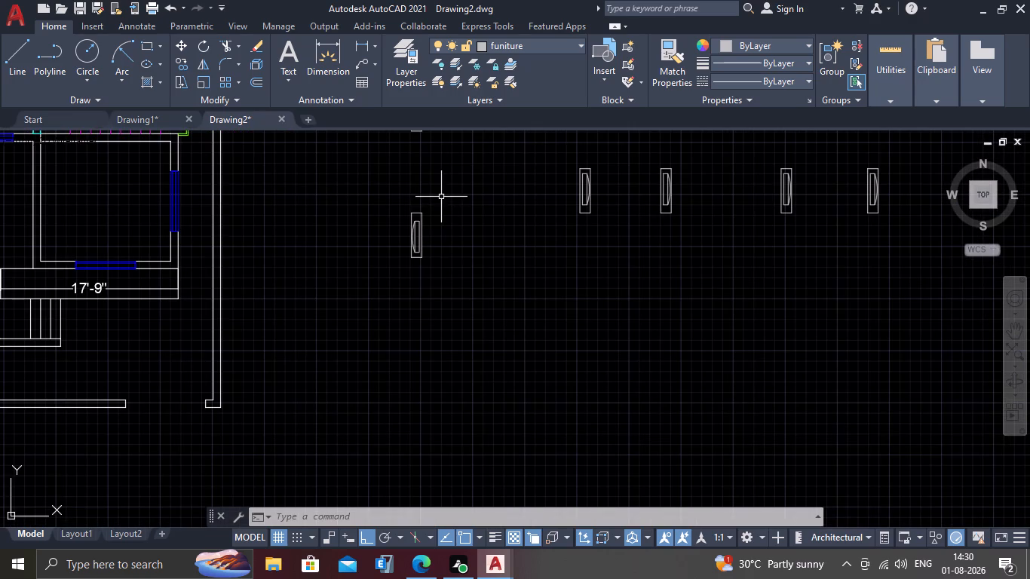
pyautogui.click(444, 197)
pyautogui.click(413, 304)
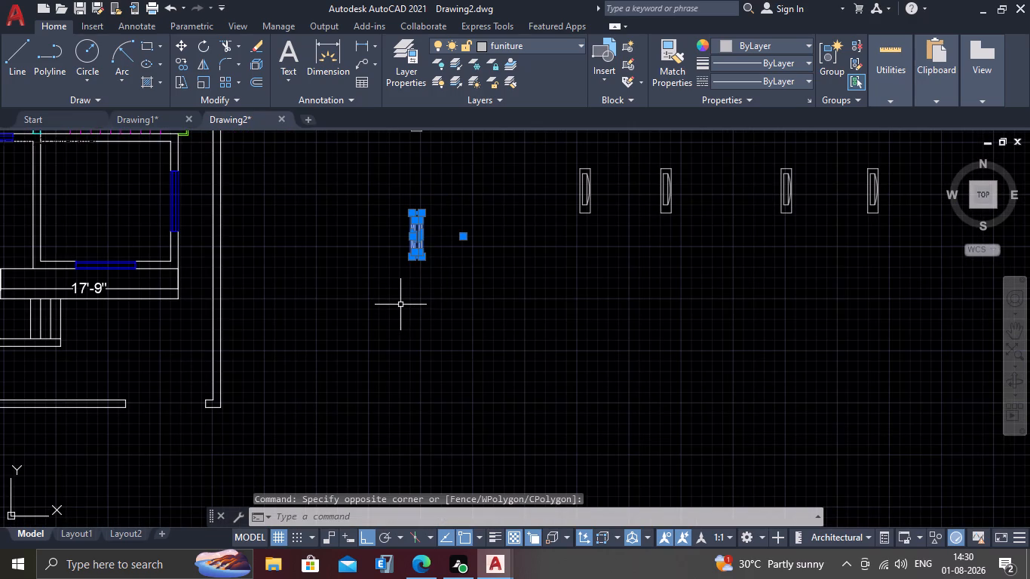
pyautogui.press('m')
pyautogui.press('Return')
pyautogui.scroll(2, 400, 211)
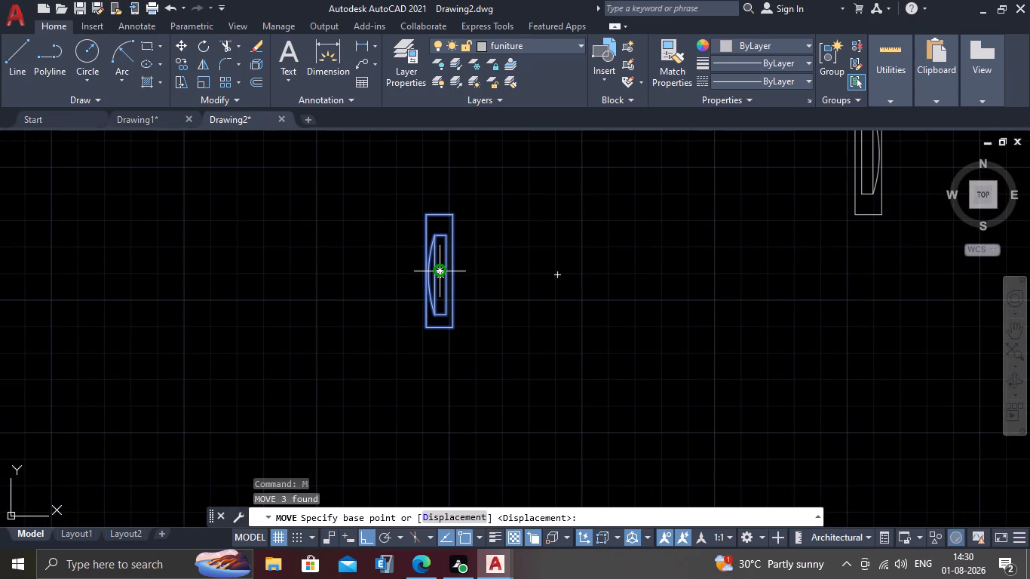
pyautogui.click(436, 270)
pyautogui.scroll(-5, 354, 270)
pyautogui.scroll(2, 253, 262)
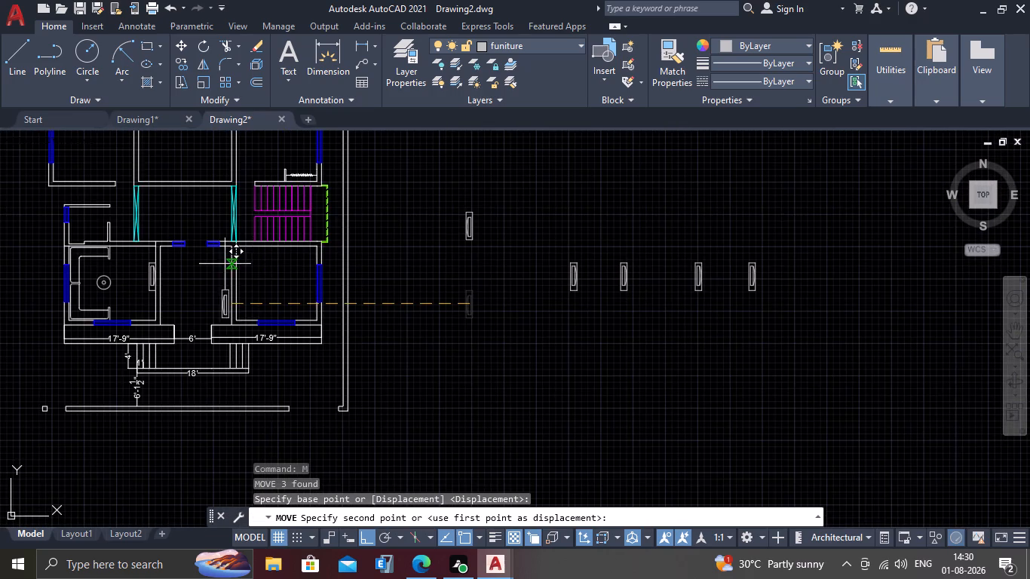
pyautogui.scroll(2, 243, 258)
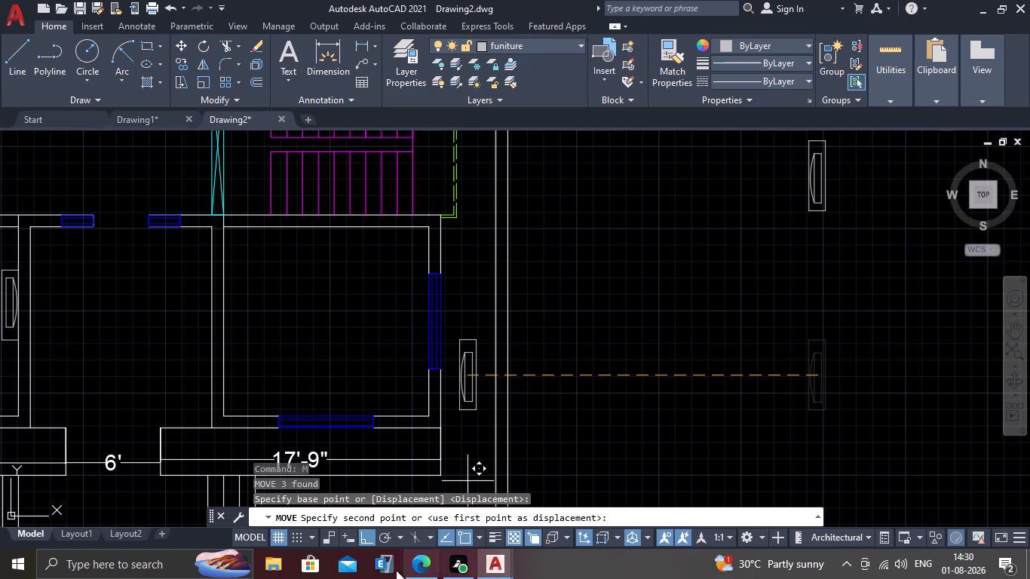
pyautogui.click(363, 547)
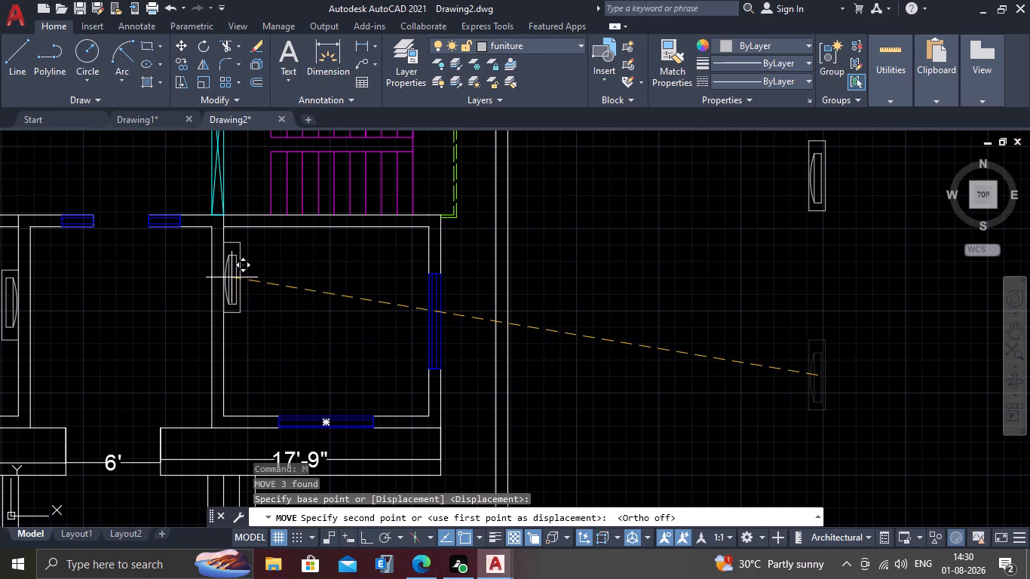
pyautogui.click(235, 278)
# Move that furniture unit by its lower-left corner onto the inner face of the room's west wall, farther down the wall.
pyautogui.scroll(2, 234, 255)
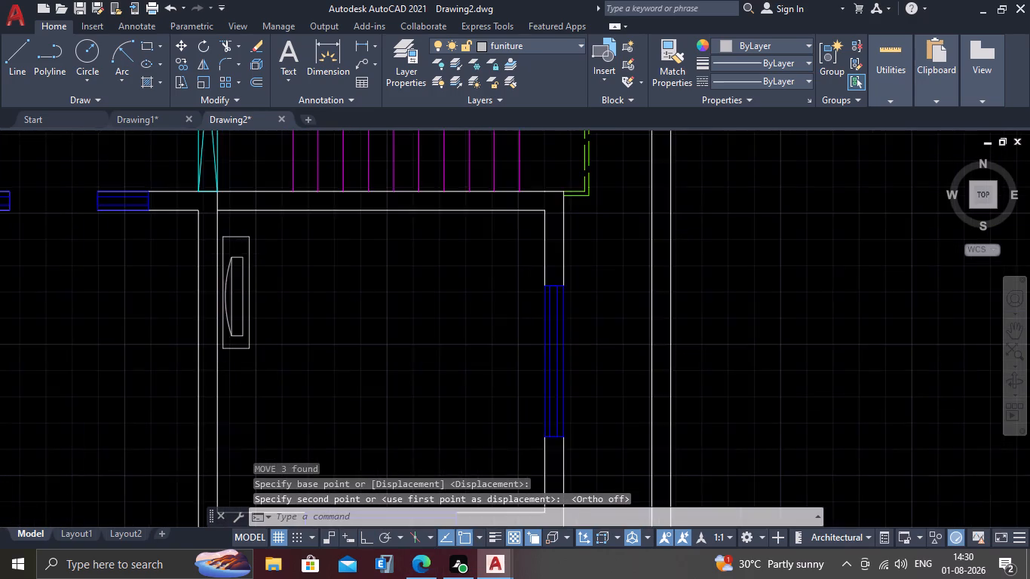
pyautogui.scroll(-1, 236, 252)
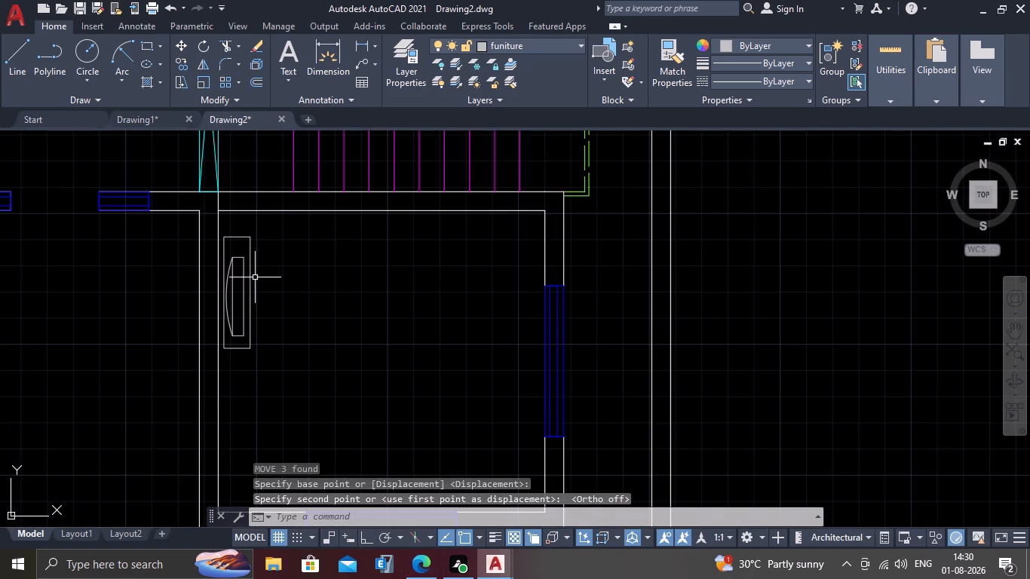
pyautogui.scroll(1, 263, 271)
pyautogui.click(258, 212)
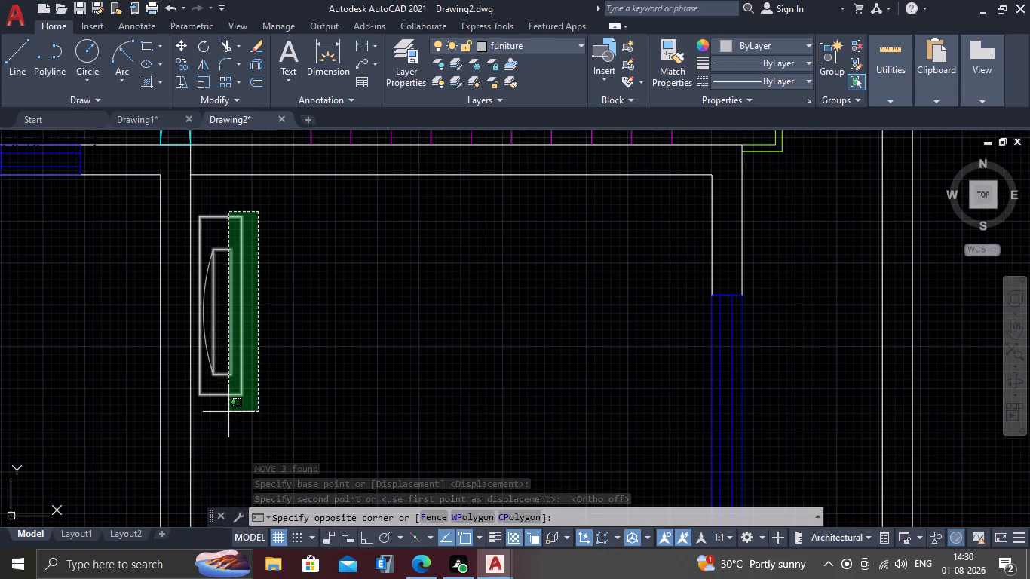
pyautogui.click(209, 421)
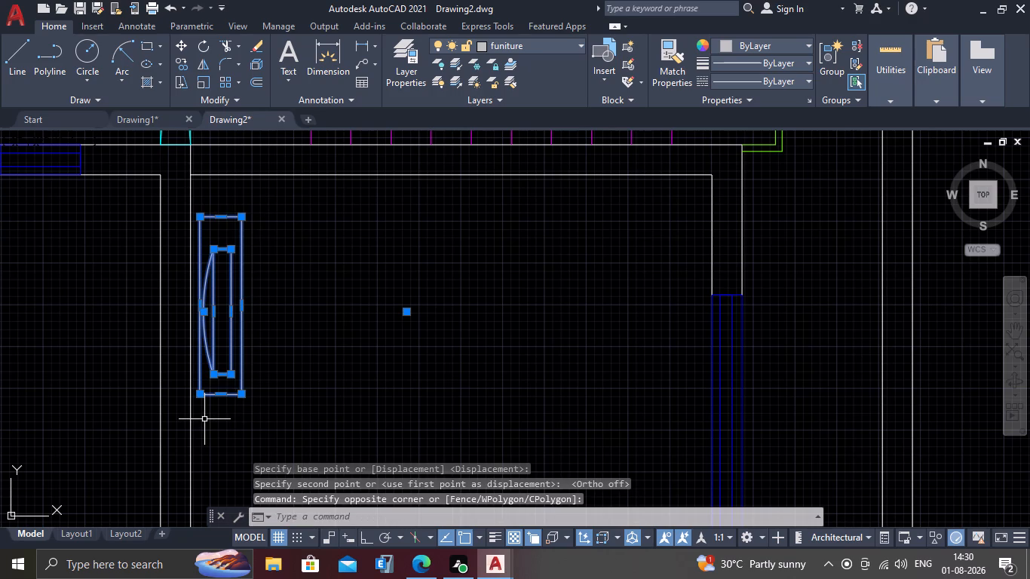
pyautogui.press('m')
pyautogui.press('Return')
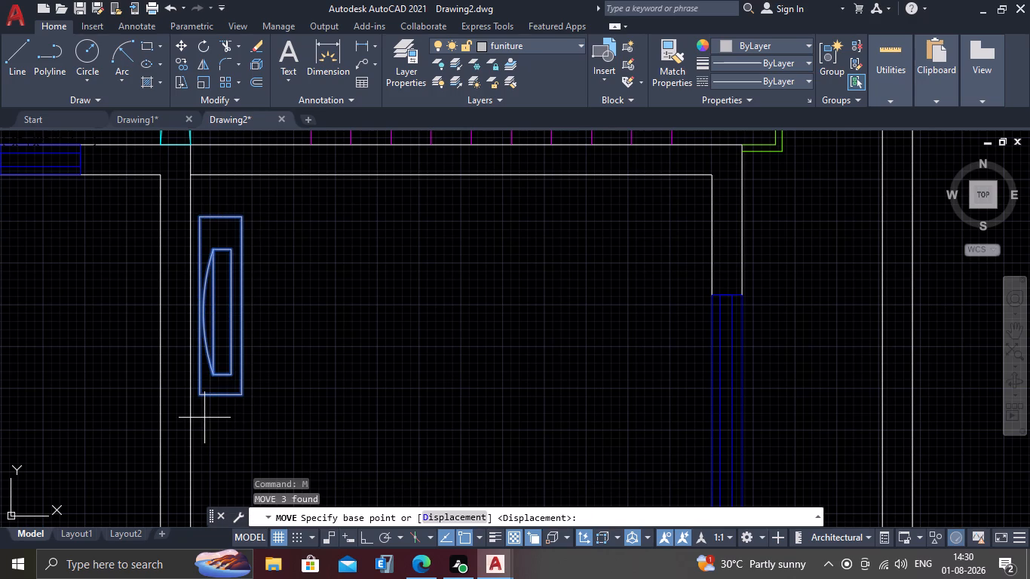
pyautogui.click(196, 393)
pyautogui.scroll(-2, 195, 450)
pyautogui.scroll(3, 201, 464)
pyautogui.moveTo(195, 460); pyautogui.dragTo(199, 366, button='middle')
pyautogui.scroll(-2, 201, 365)
pyautogui.scroll(1, 187, 401)
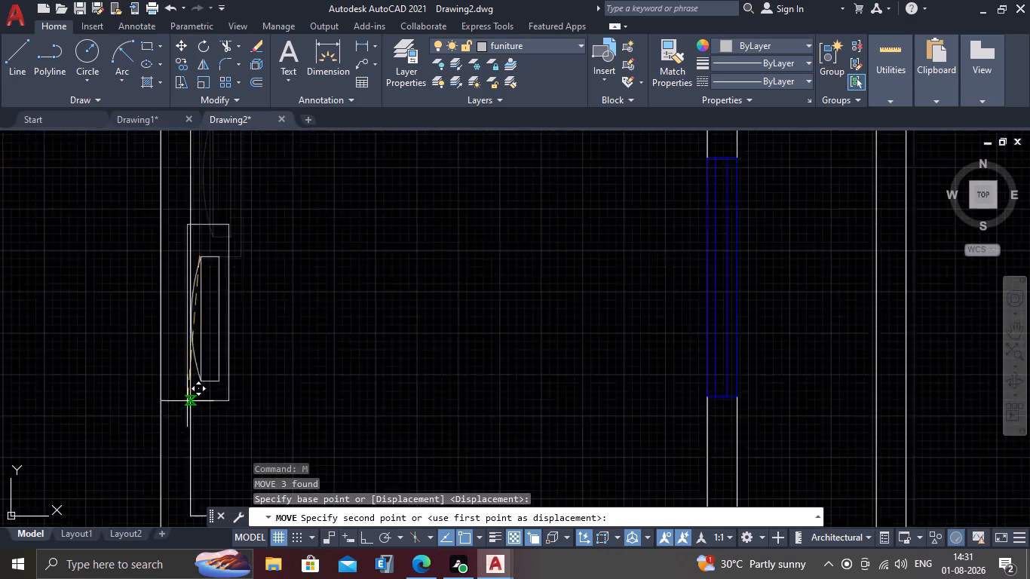
pyautogui.scroll(1, 187, 401)
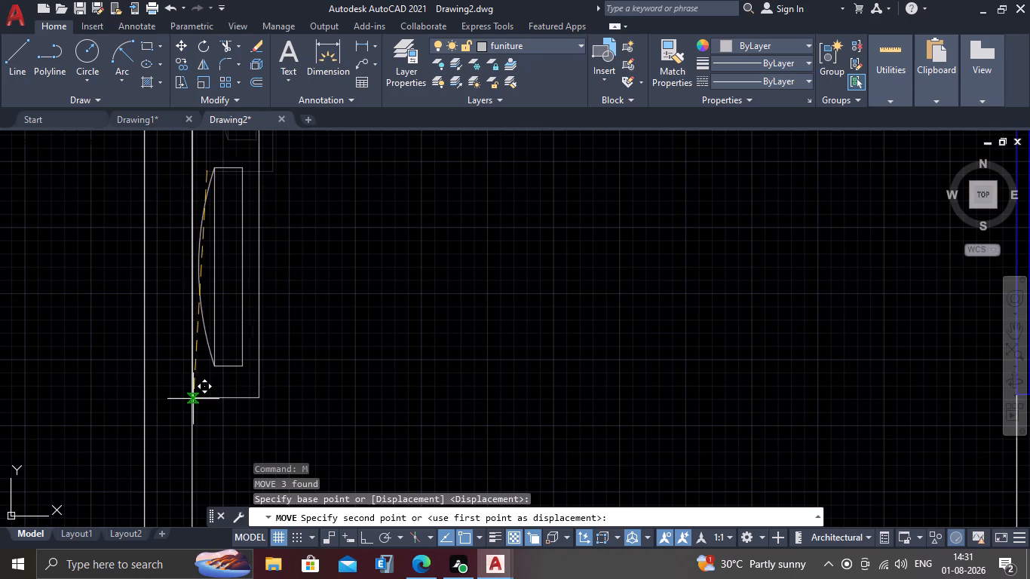
pyautogui.click(193, 400)
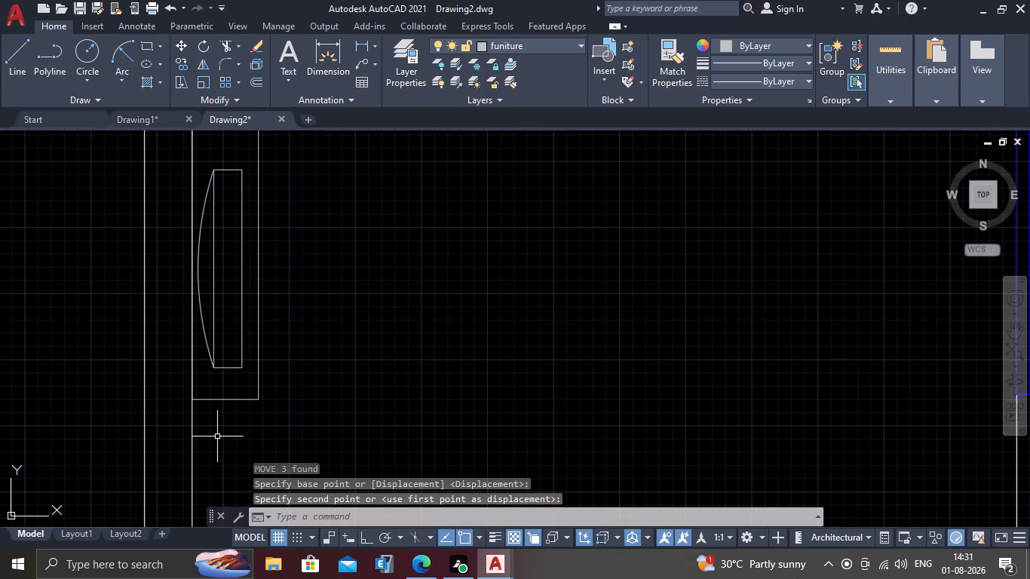
pyautogui.press('Escape')
# Move the rotated furniture copy outside the plan by its lower-left corner onto the inner face of the 13' room's west wall.
pyautogui.scroll(-3, 247, 415)
pyautogui.moveTo(288, 424); pyautogui.dragTo(293, 394, button='middle')
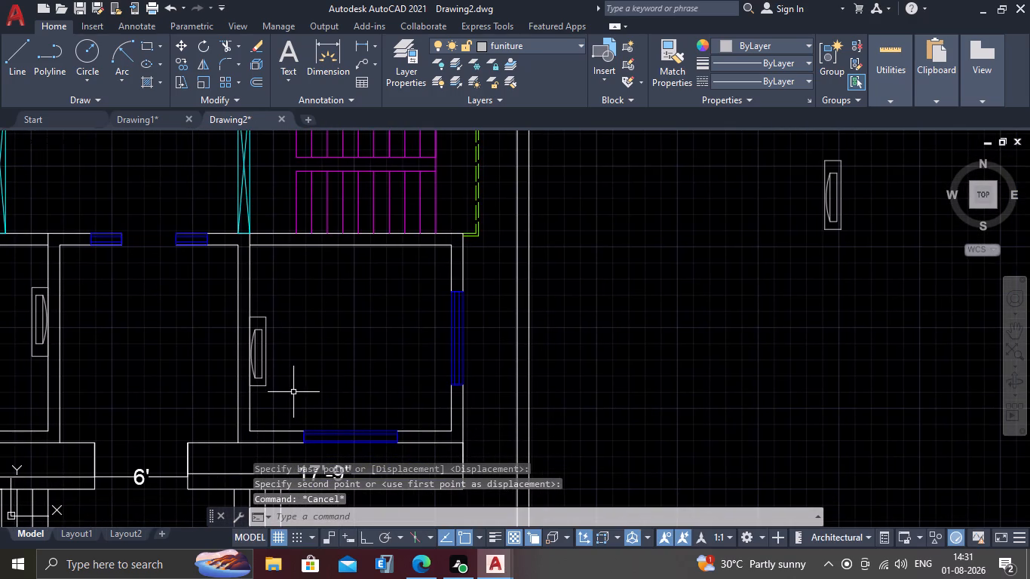
pyautogui.scroll(-2, 297, 384)
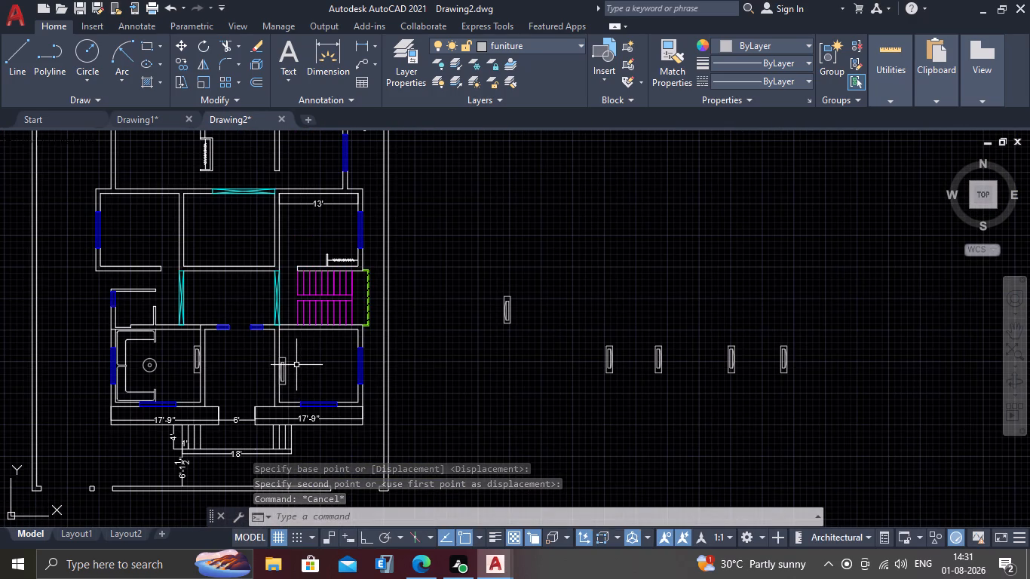
pyautogui.moveTo(296, 365); pyautogui.dragTo(290, 420, button='middle')
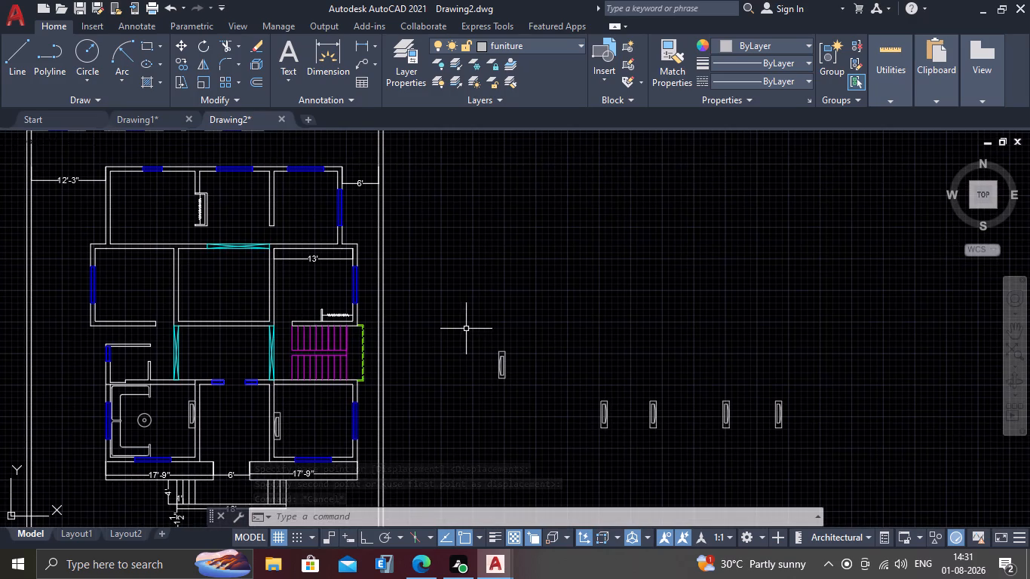
pyautogui.scroll(2, 528, 345)
pyautogui.moveTo(493, 352); pyautogui.dragTo(491, 360)
pyautogui.click(417, 461)
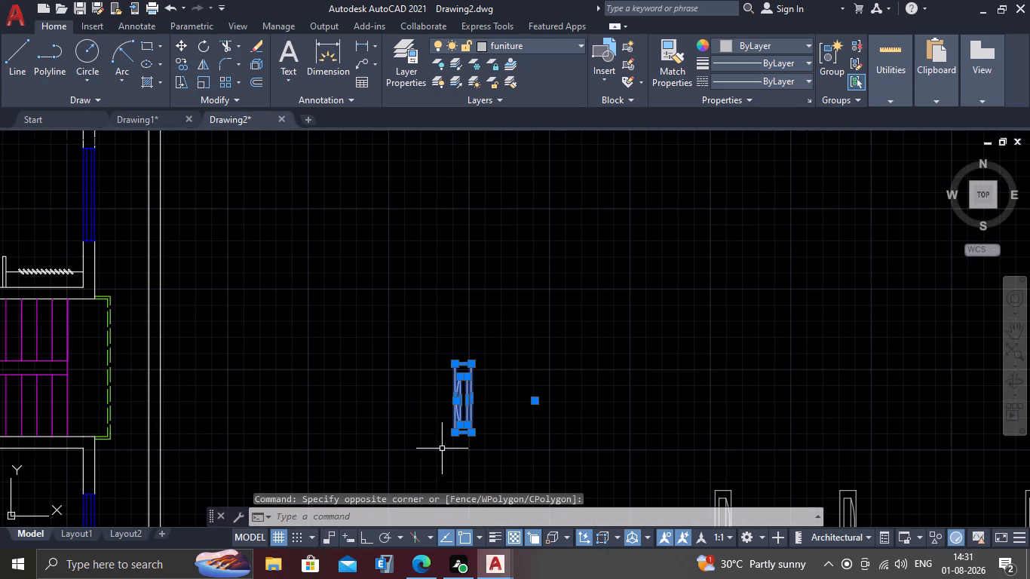
pyautogui.press('m')
pyautogui.press('Return')
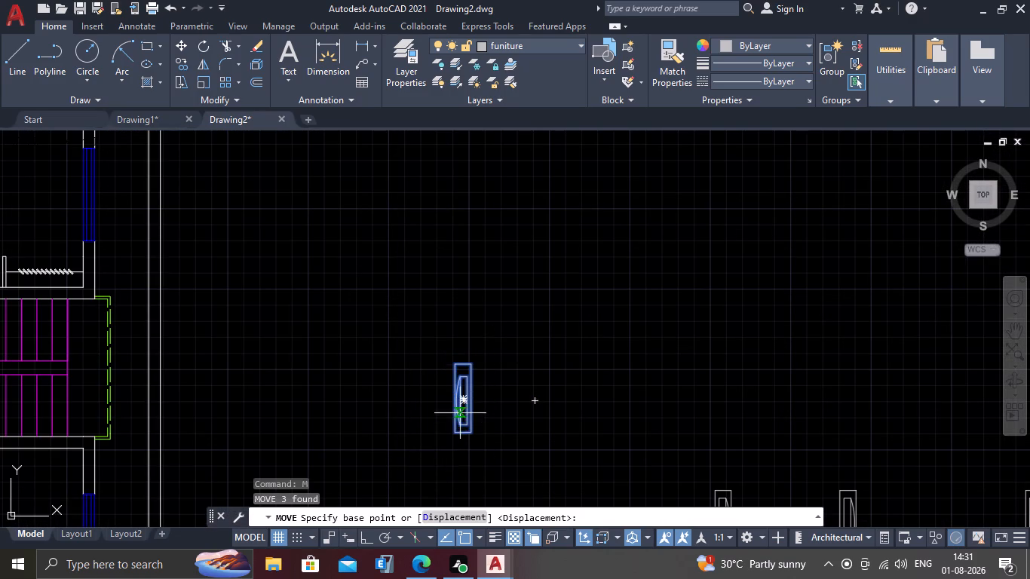
pyautogui.scroll(2, 460, 413)
pyautogui.click(440, 464)
pyautogui.scroll(-3, 432, 375)
pyautogui.scroll(-3, 327, 398)
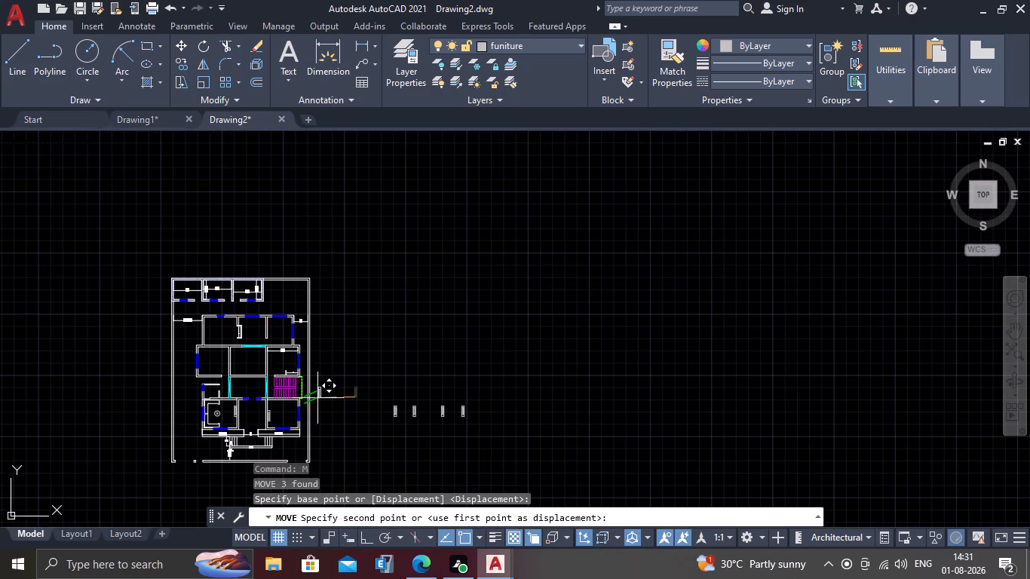
pyautogui.scroll(2, 263, 356)
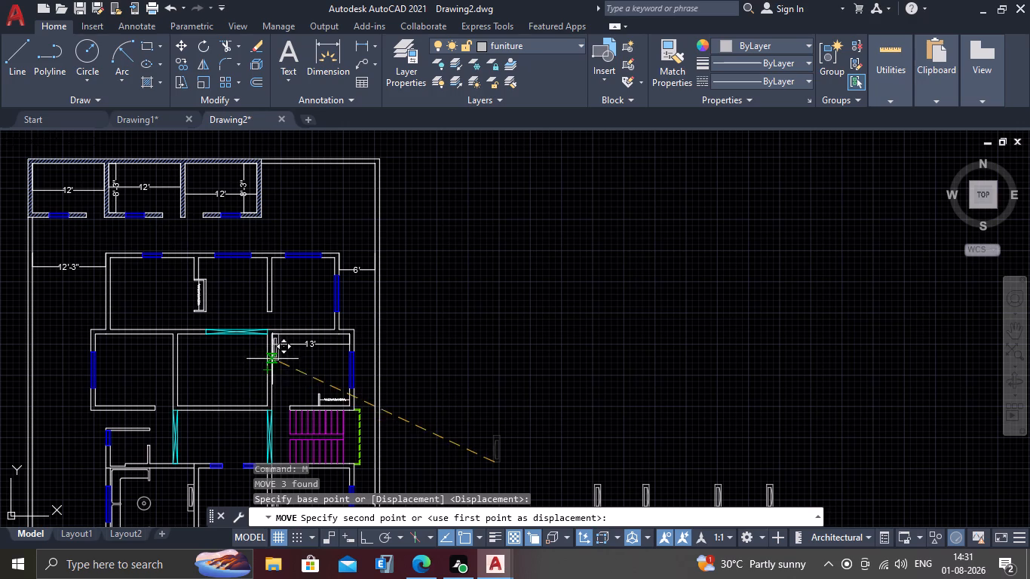
pyautogui.scroll(4, 277, 358)
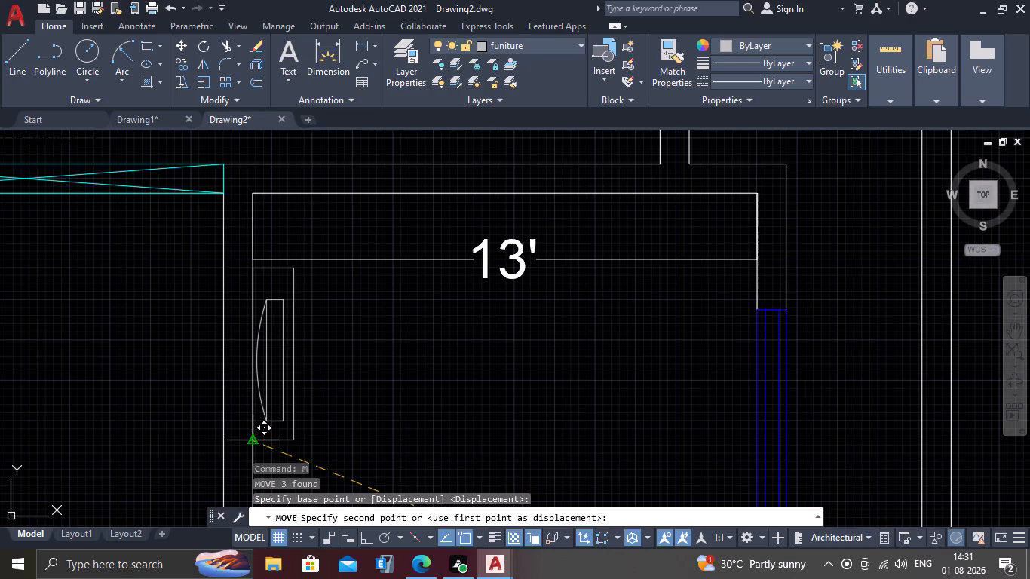
pyautogui.click(256, 446)
pyautogui.press('Escape')
# Scale the furniture unit in the 13' room slightly smaller about its lower-left corner on the west wall.
pyautogui.scroll(-3, 278, 420)
pyautogui.moveTo(302, 402); pyautogui.dragTo(308, 346, button='middle')
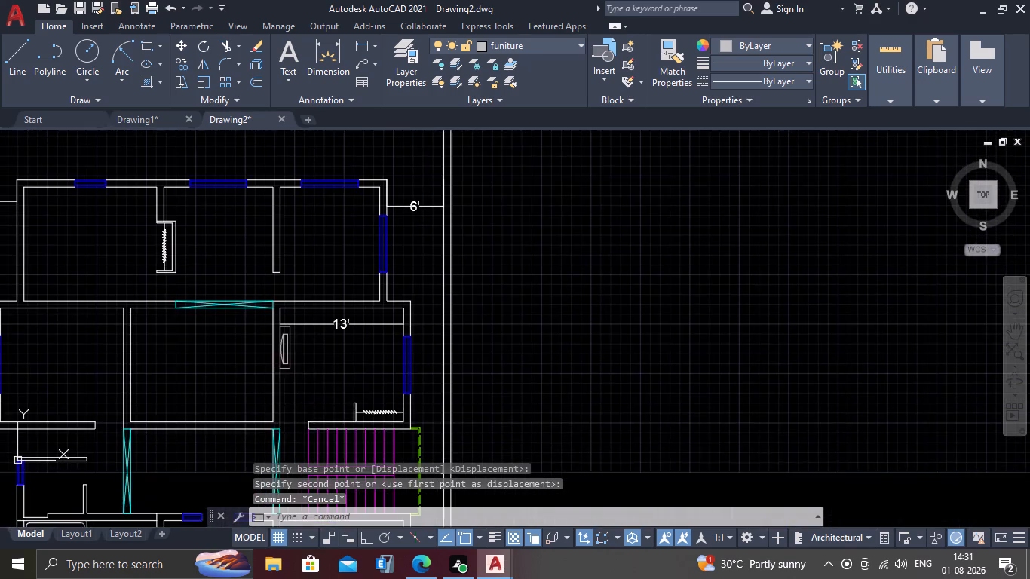
pyautogui.scroll(-1, 308, 346)
pyautogui.moveTo(290, 393); pyautogui.dragTo(285, 349, button='middle')
pyautogui.scroll(2, 302, 279)
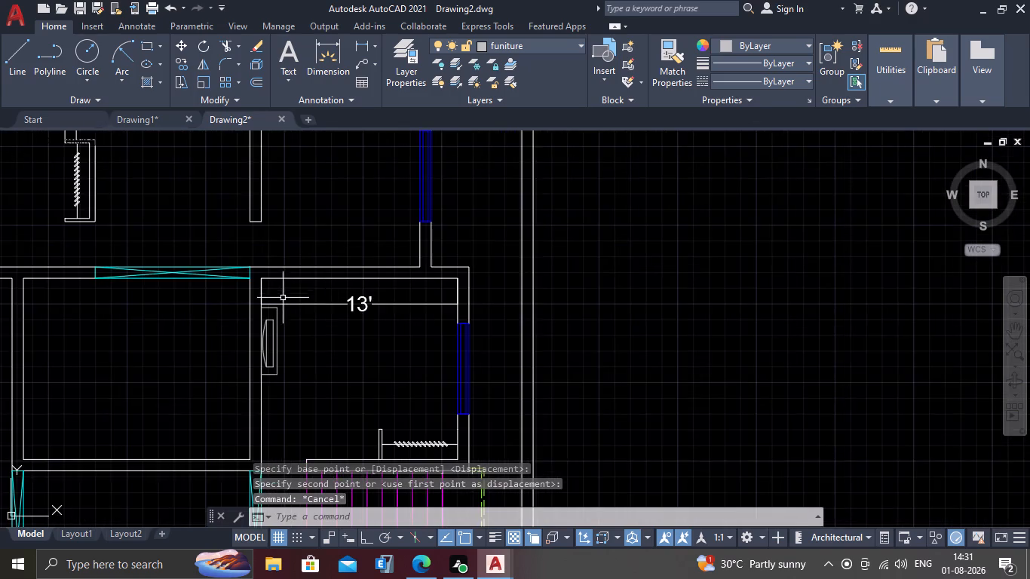
pyautogui.scroll(2, 283, 299)
pyautogui.moveTo(296, 335); pyautogui.dragTo(293, 283, button='middle')
pyautogui.click(277, 286)
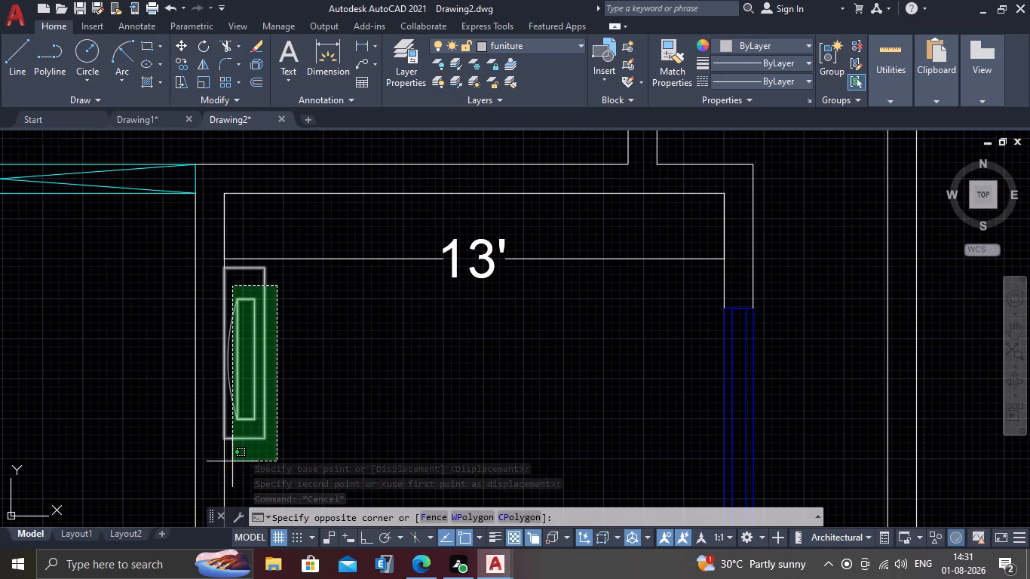
pyautogui.click(235, 465)
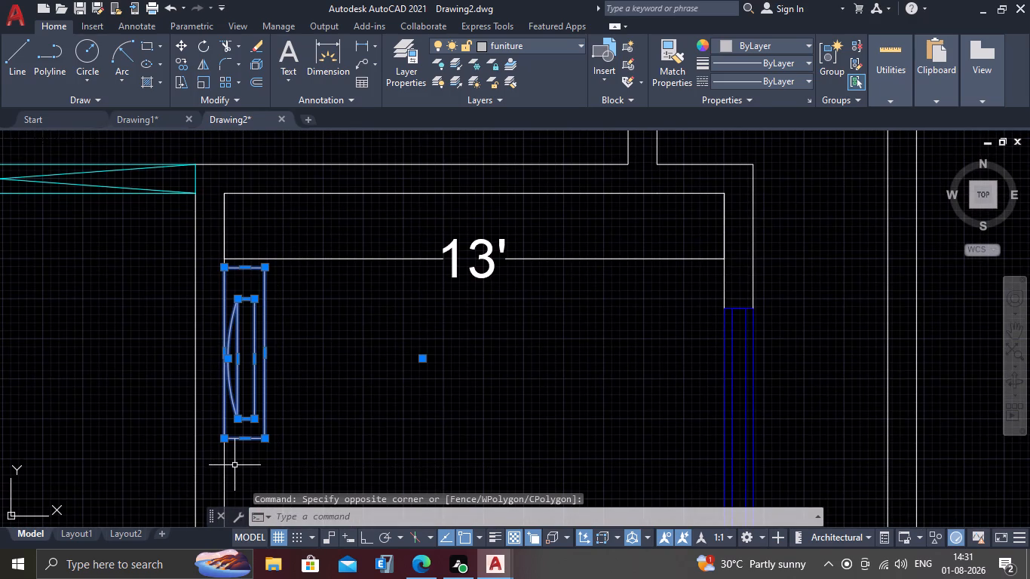
pyautogui.write('sc')
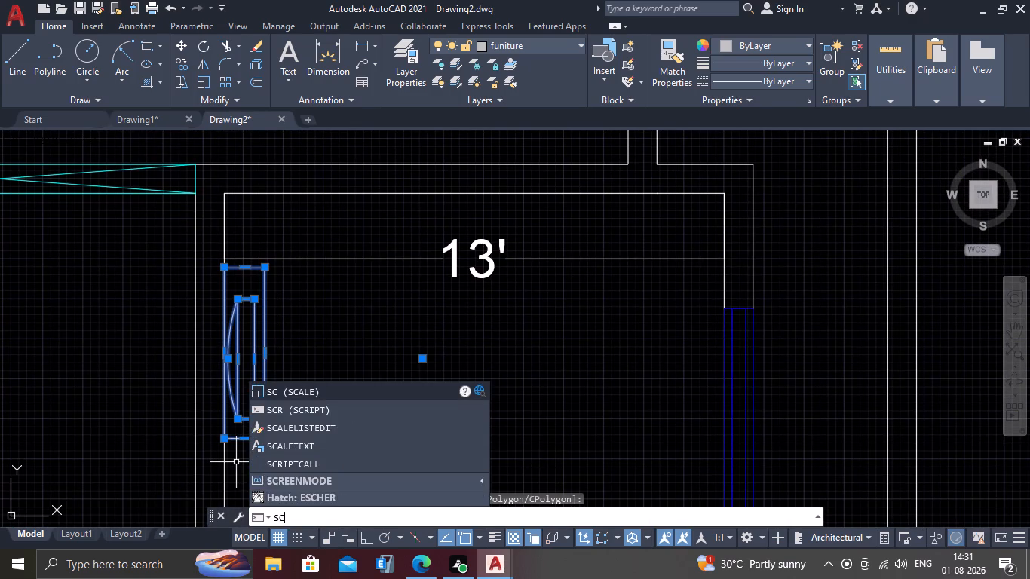
pyautogui.press('Return')
pyautogui.click(227, 437)
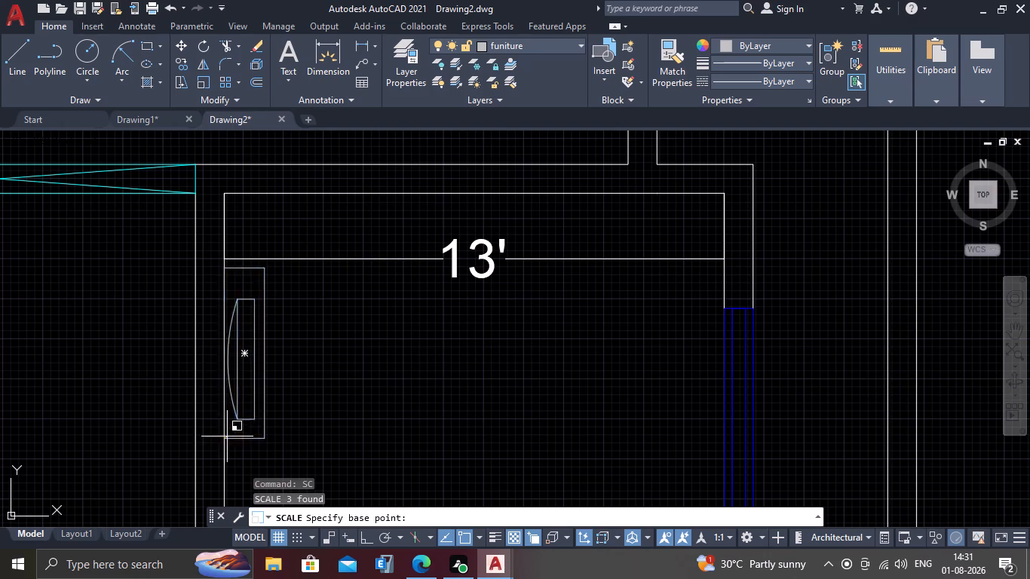
pyautogui.click(294, 434)
# Scale the westernmost loose furniture unit outside the plan up to roughly one and a half times its size about its lower-left corner.
pyautogui.scroll(-3, 294, 405)
pyautogui.moveTo(288, 381); pyautogui.dragTo(286, 334, button='middle')
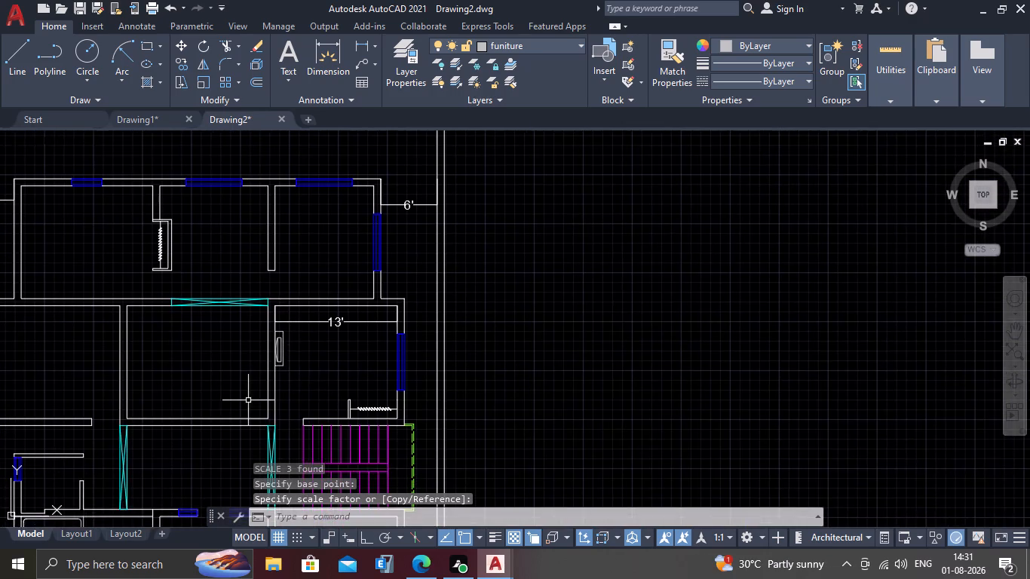
pyautogui.moveTo(247, 394); pyautogui.dragTo(264, 274, button='middle')
pyautogui.scroll(-1, 266, 271)
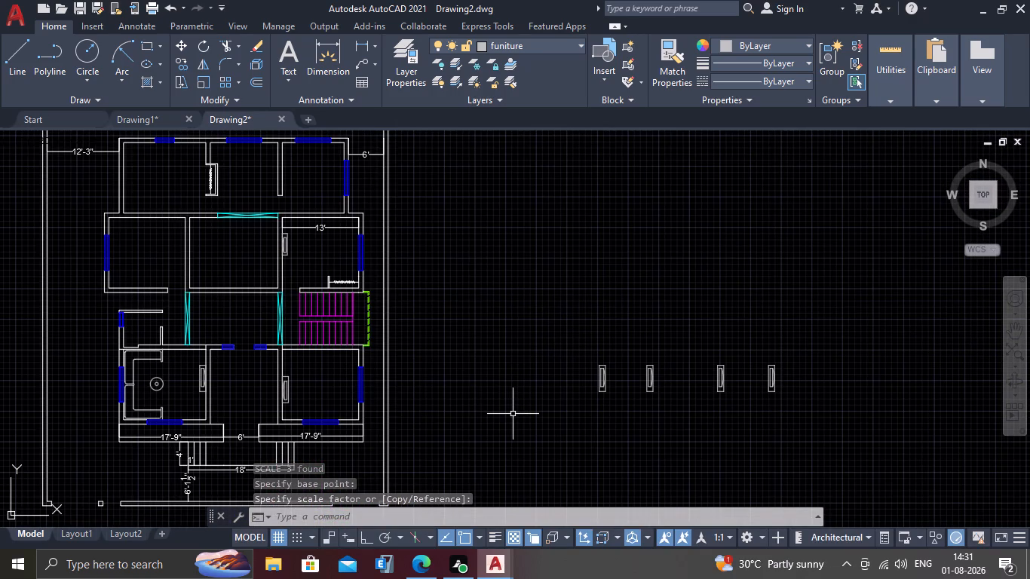
pyautogui.scroll(1, 648, 421)
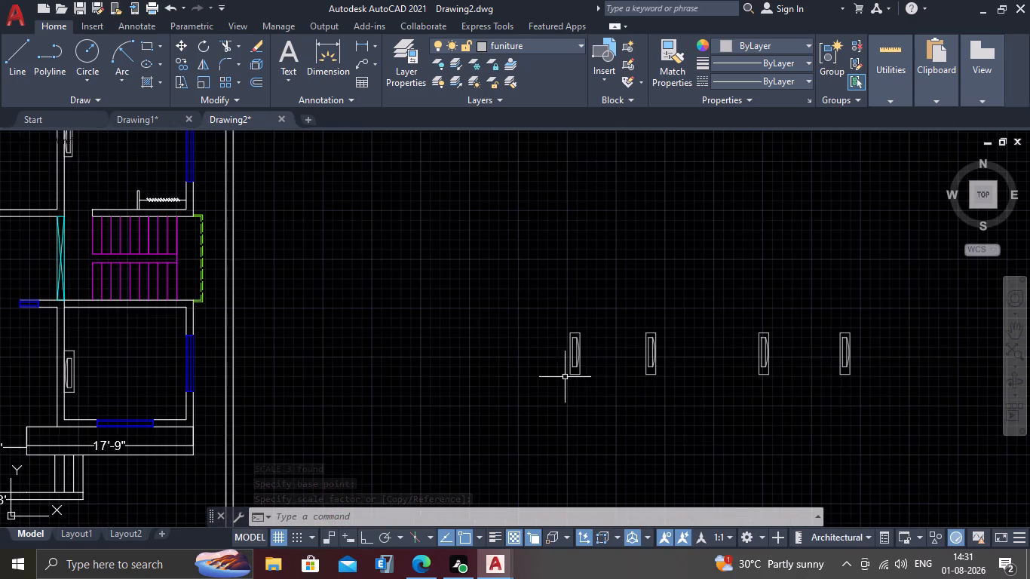
pyautogui.scroll(1, 566, 372)
pyautogui.moveTo(601, 289); pyautogui.dragTo(606, 322)
pyautogui.click(553, 429)
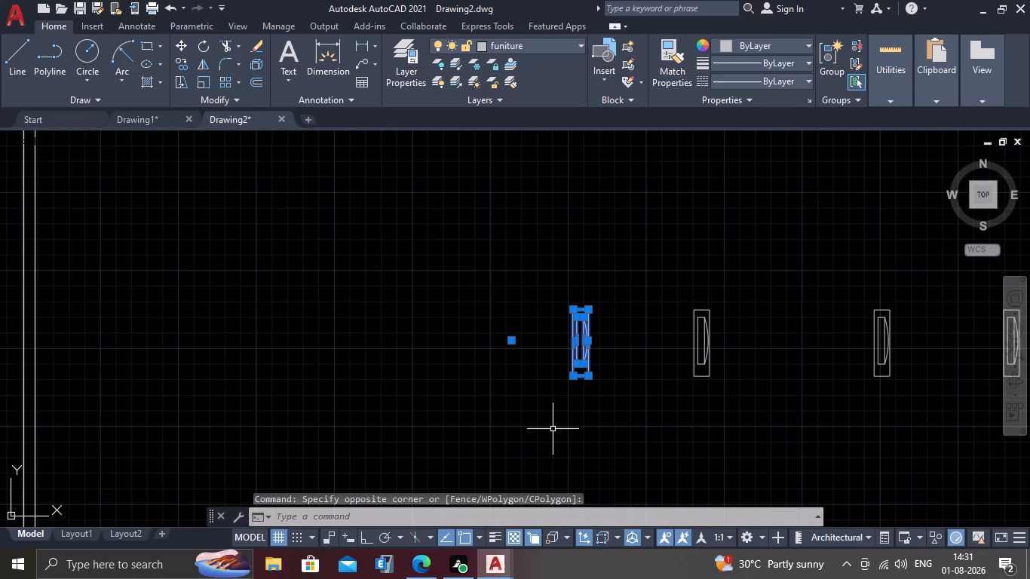
pyautogui.write('sc')
pyautogui.press('Return')
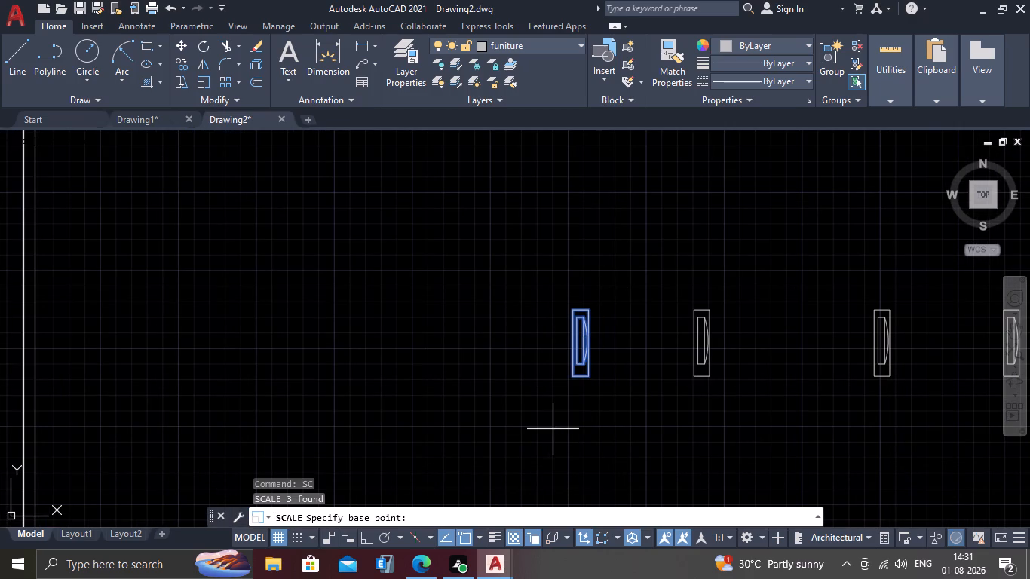
pyautogui.click(572, 376)
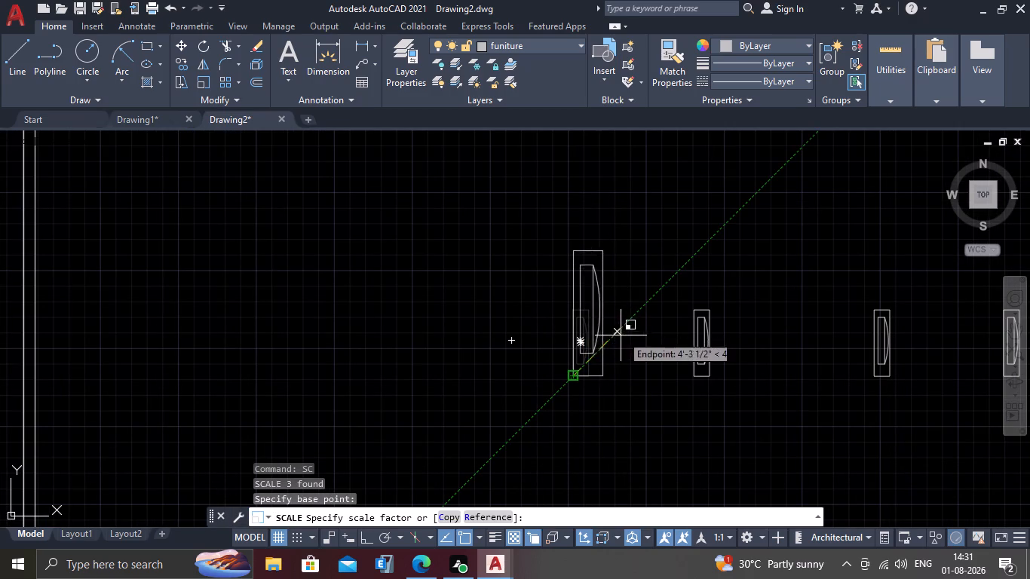
pyautogui.click(618, 351)
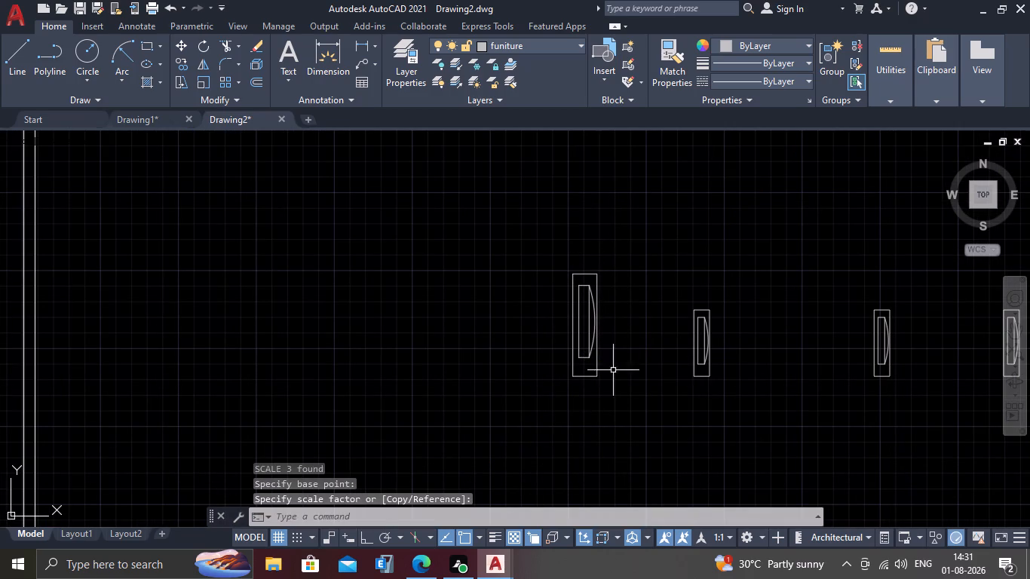
# Move the enlarged furniture unit by its lower-right corner onto the inner face of the central room's east wall.
pyautogui.click(628, 239)
pyautogui.click(556, 444)
pyautogui.press('m')
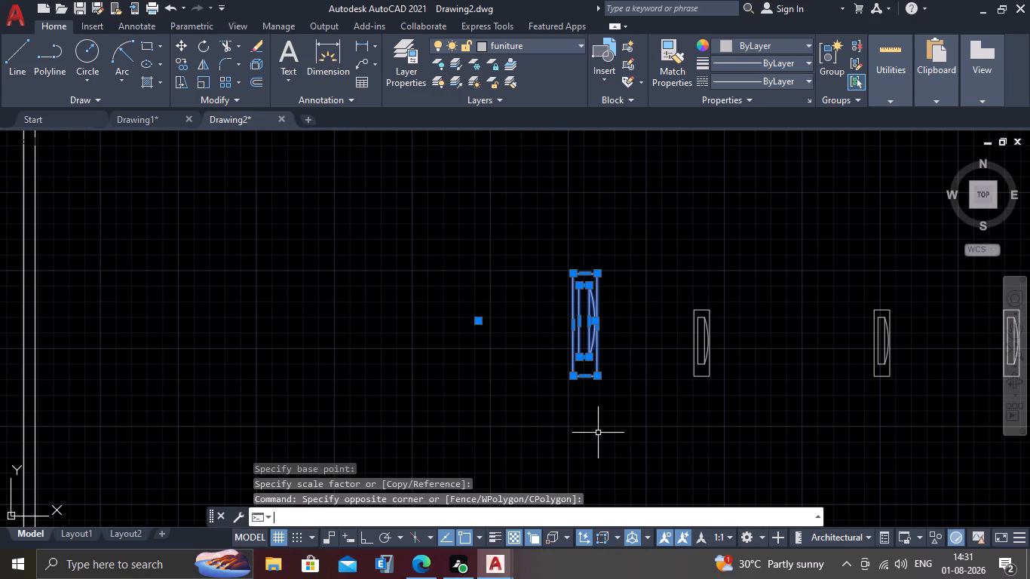
pyautogui.press('Return')
pyautogui.moveTo(599, 373); pyautogui.dragTo(584, 378)
pyautogui.scroll(-3, 529, 375)
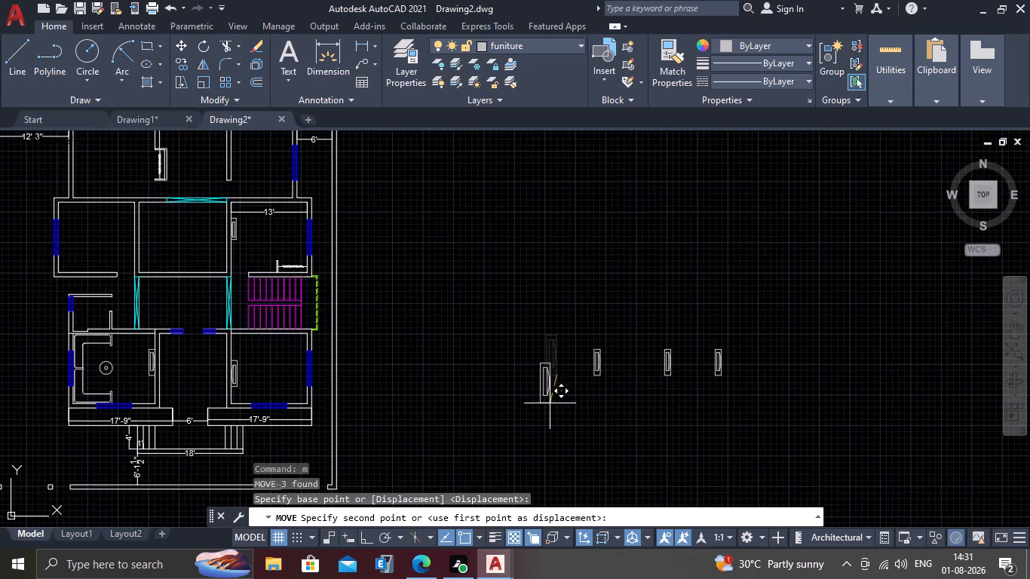
pyautogui.scroll(-1, 550, 403)
pyautogui.scroll(2, 388, 332)
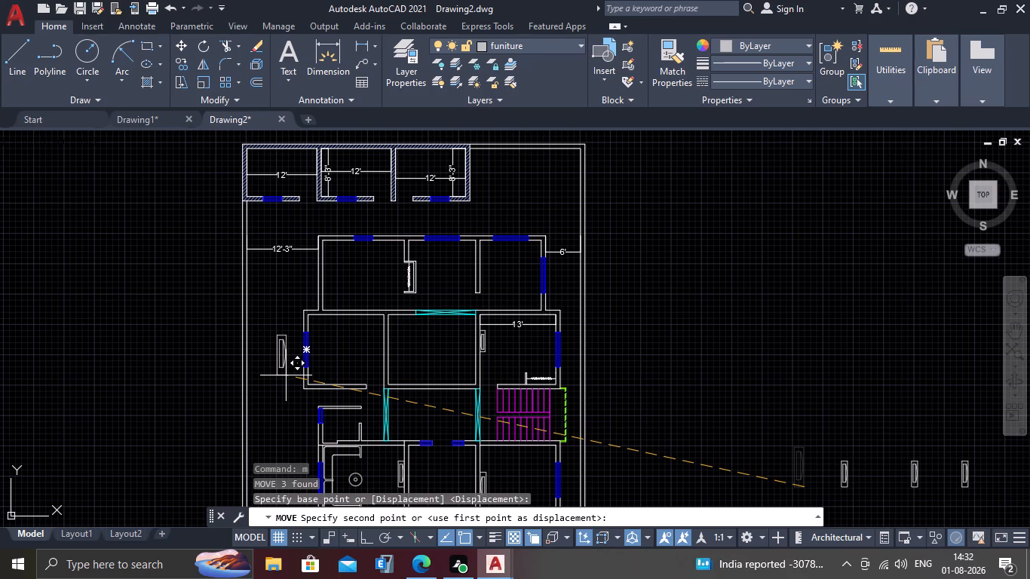
pyautogui.scroll(1, 450, 363)
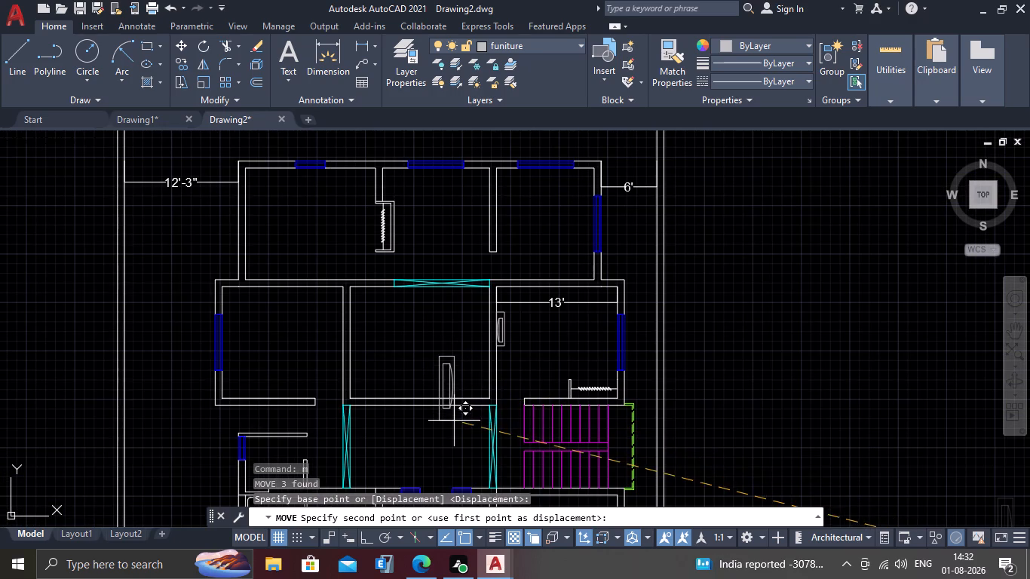
pyautogui.scroll(1, 479, 372)
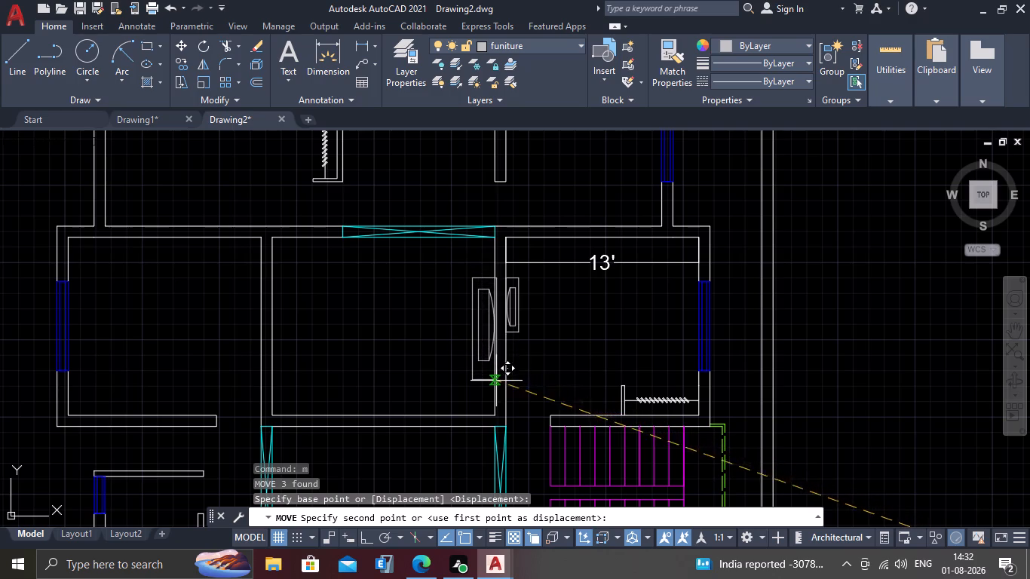
pyautogui.scroll(3, 490, 391)
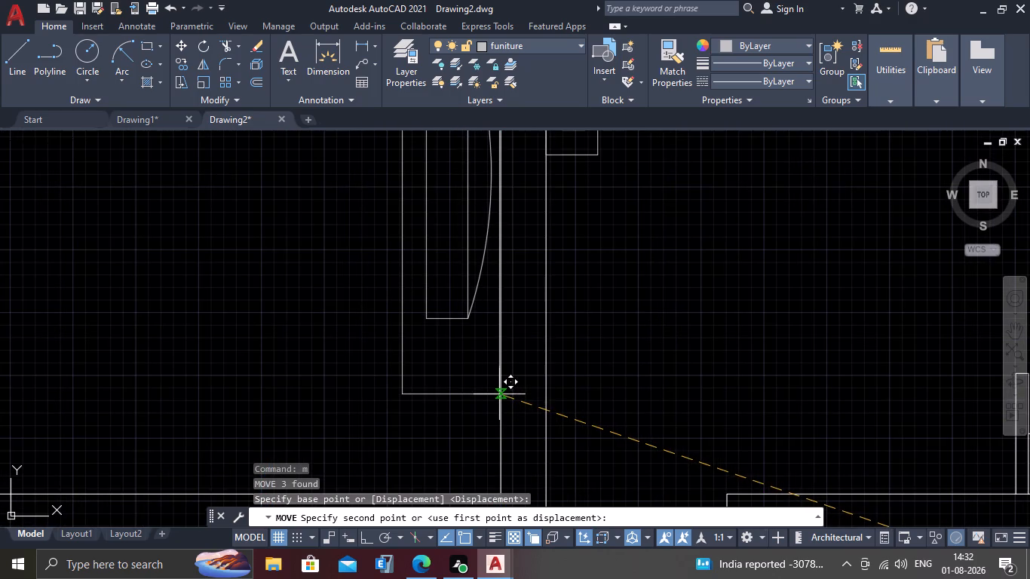
pyautogui.click(499, 394)
pyautogui.press('Escape')
# Trim away both lines of the central room's south wall between its two side walls.
pyautogui.scroll(-3, 492, 392)
pyautogui.moveTo(333, 400); pyautogui.dragTo(334, 333, button='middle')
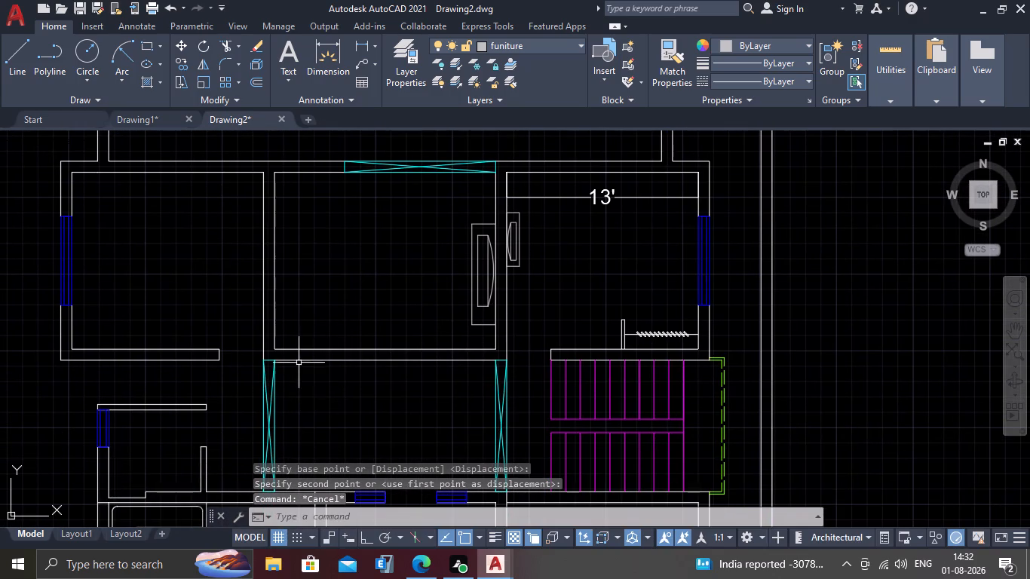
pyautogui.scroll(2, 298, 362)
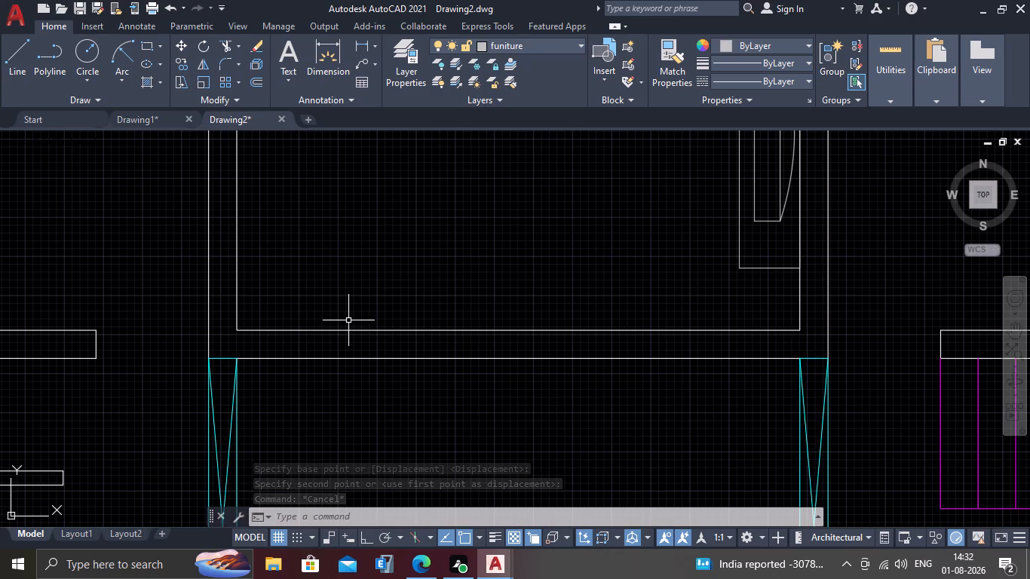
pyautogui.write('tr')
pyautogui.press('Return')
pyautogui.click(351, 290)
pyautogui.click(354, 399)
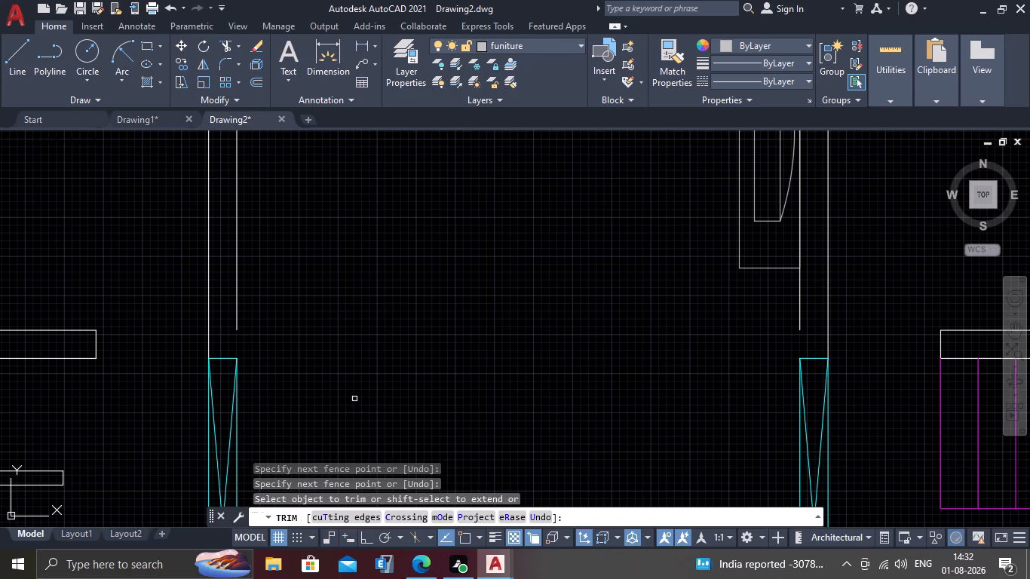
pyautogui.press('Escape')
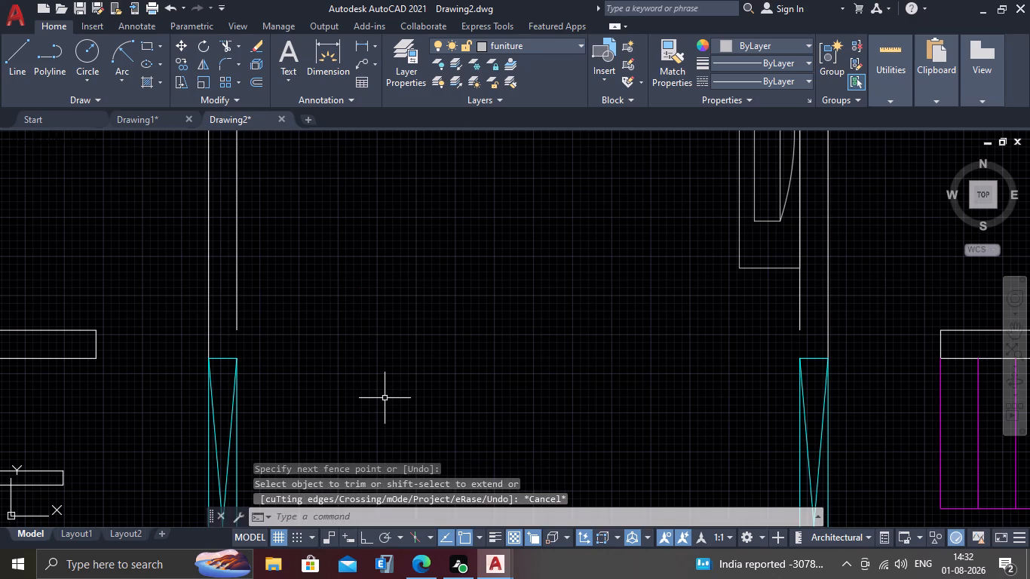
# Extend the inner face lines of the central room's west and east walls down to the cyan openings below.
pyautogui.write('ex')
pyautogui.press('Return')
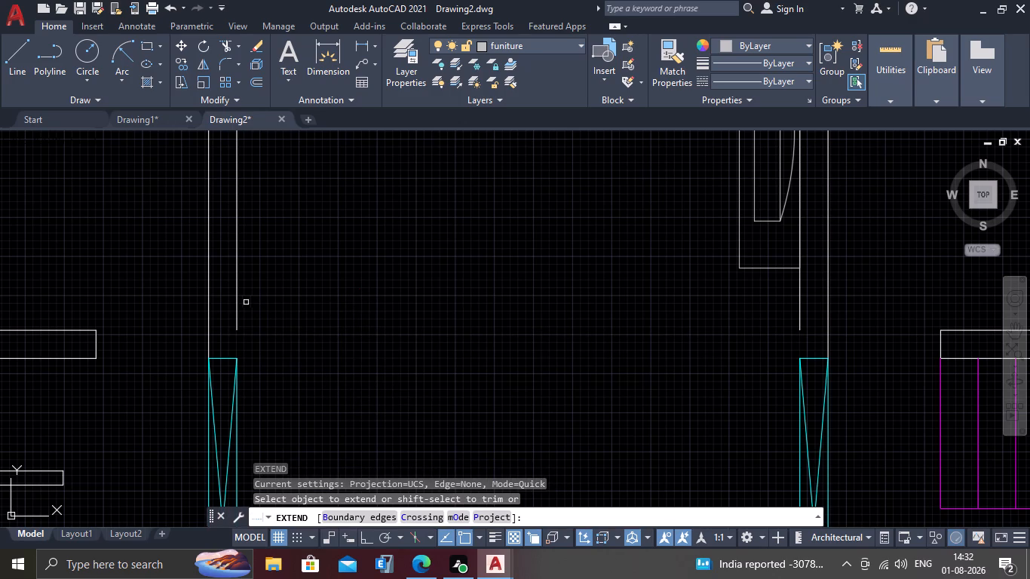
pyautogui.click(238, 309)
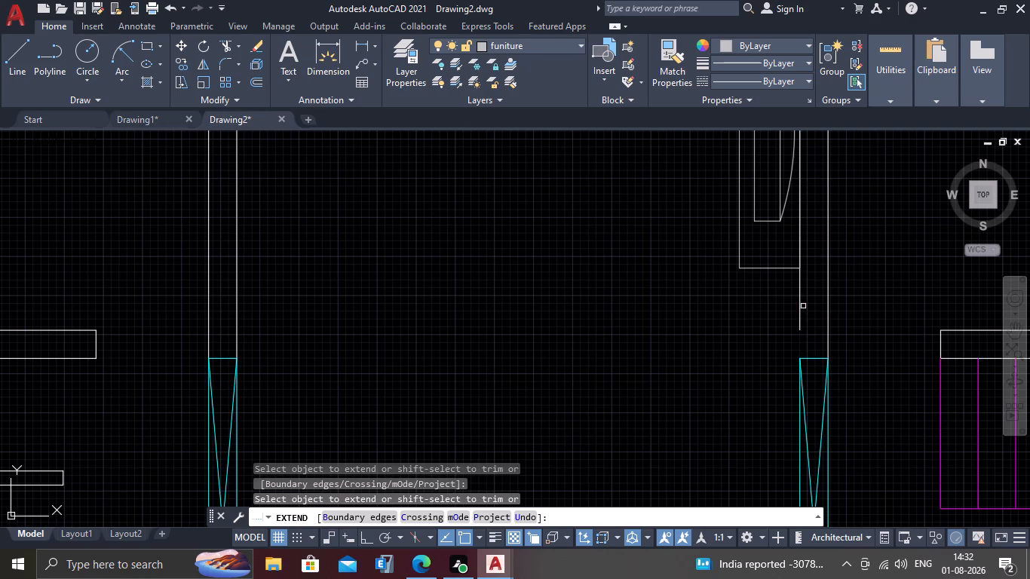
pyautogui.click(803, 306)
pyautogui.click(794, 311)
pyautogui.press('Escape')
pyautogui.scroll(-1, 724, 305)
pyautogui.moveTo(652, 342); pyautogui.dragTo(635, 321, button='middle')
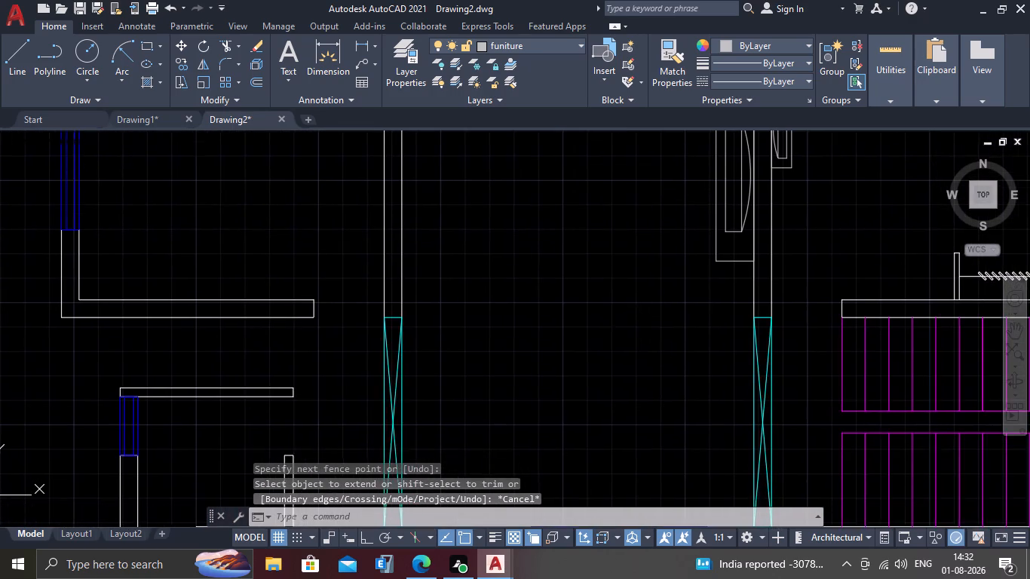
pyautogui.scroll(-2, 635, 321)
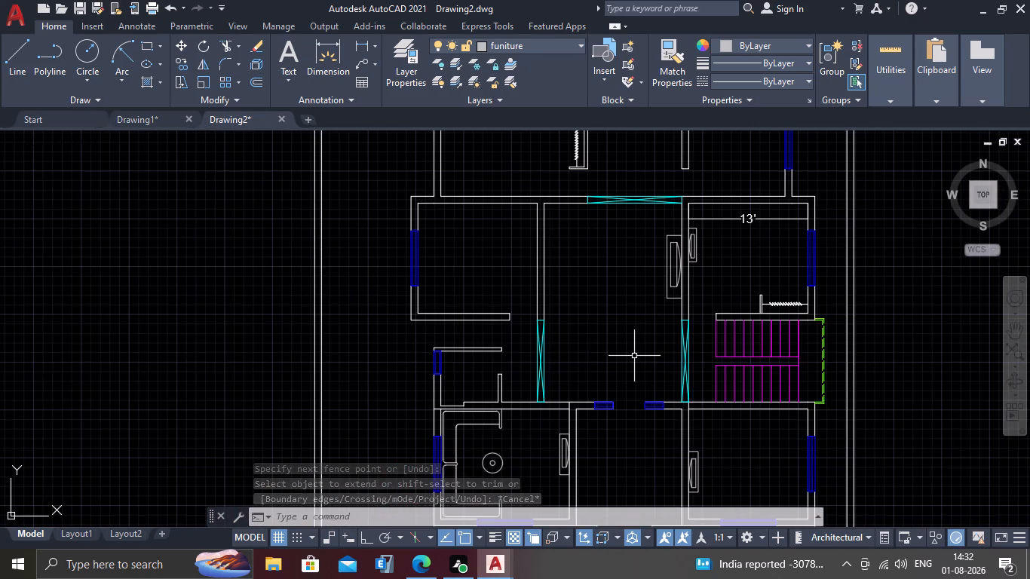
# Copy the wardrobe with its hangers from the room north of the stairs straight down onto the southeast room's north wall.
pyautogui.moveTo(599, 357); pyautogui.dragTo(566, 318, button='middle')
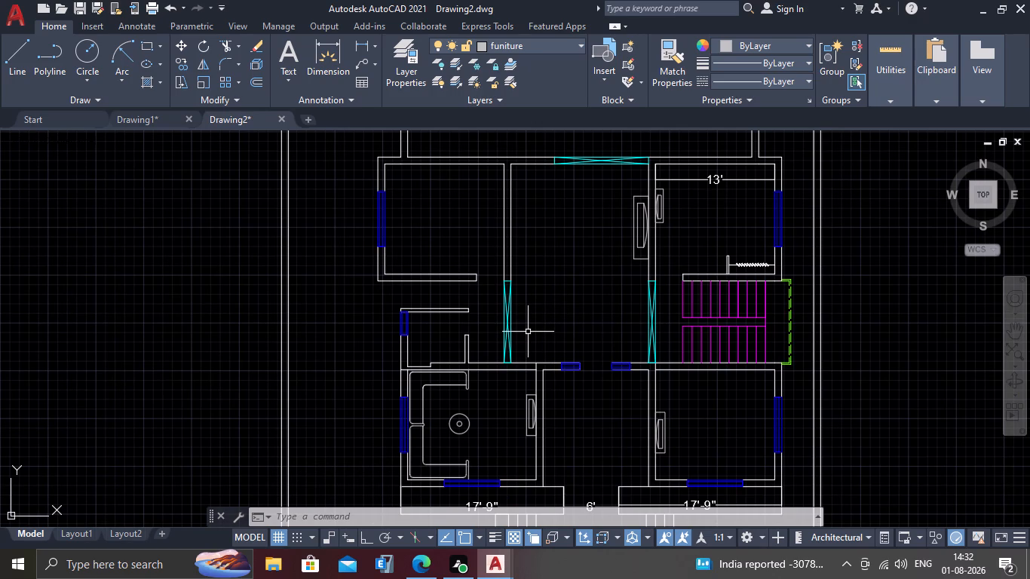
pyautogui.moveTo(707, 446); pyautogui.dragTo(705, 442, button='middle')
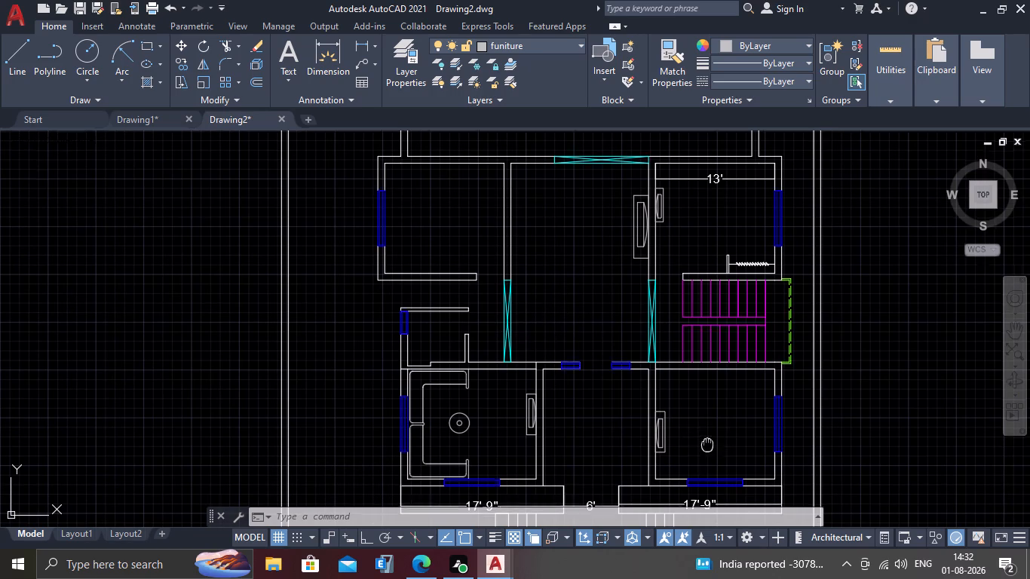
pyautogui.moveTo(705, 442); pyautogui.dragTo(668, 402, button='middle')
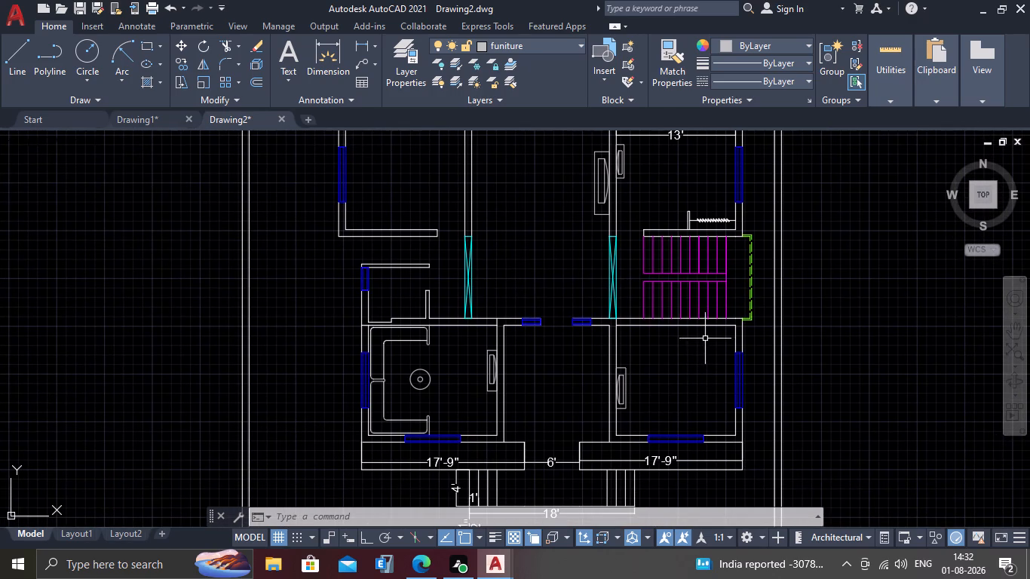
pyautogui.scroll(1, 704, 339)
pyautogui.moveTo(672, 345); pyautogui.dragTo(617, 365, button='middle')
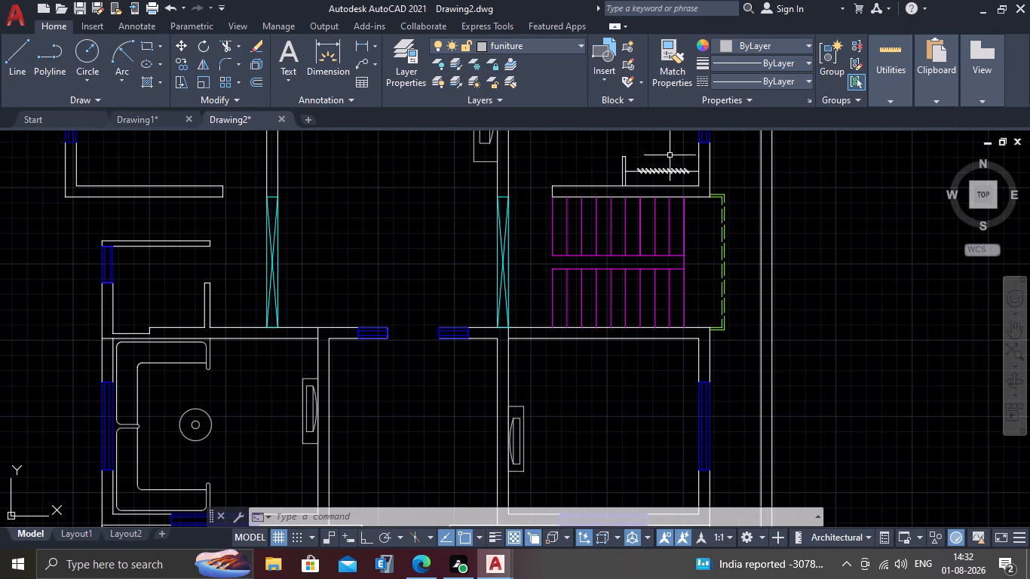
pyautogui.scroll(2, 670, 155)
pyautogui.moveTo(719, 180); pyautogui.dragTo(718, 187)
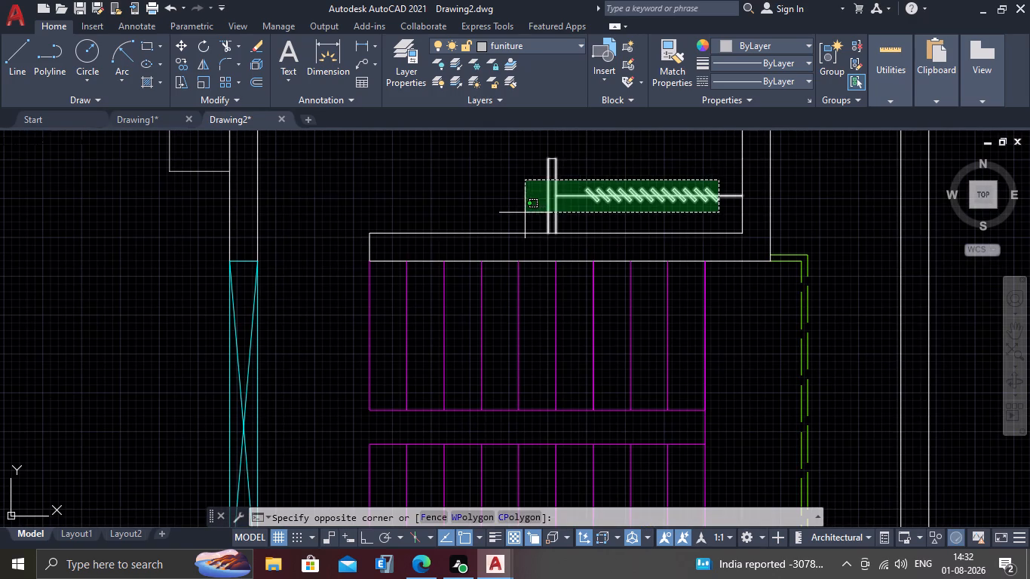
pyautogui.click(525, 213)
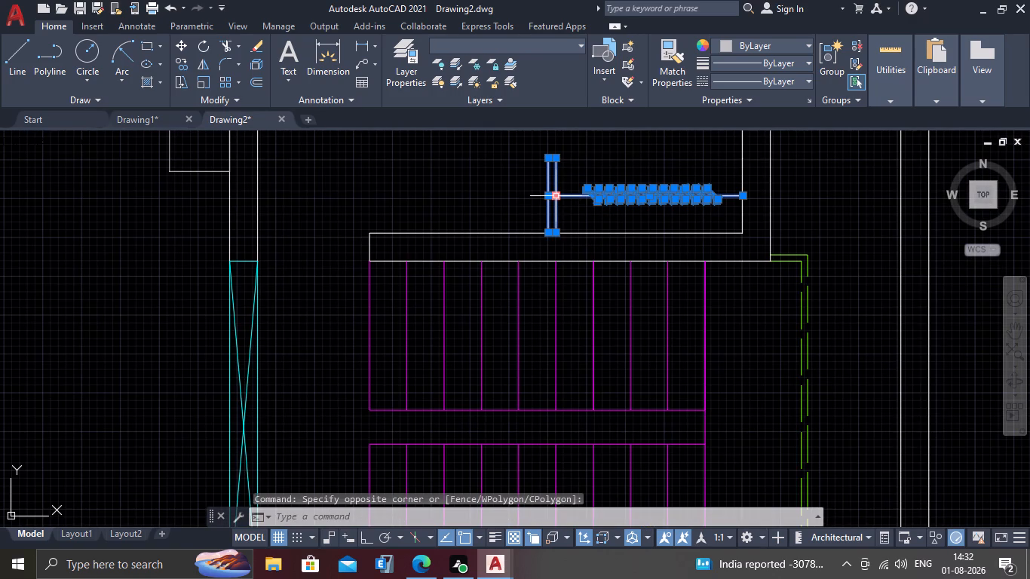
pyautogui.write('co')
pyautogui.press('Return')
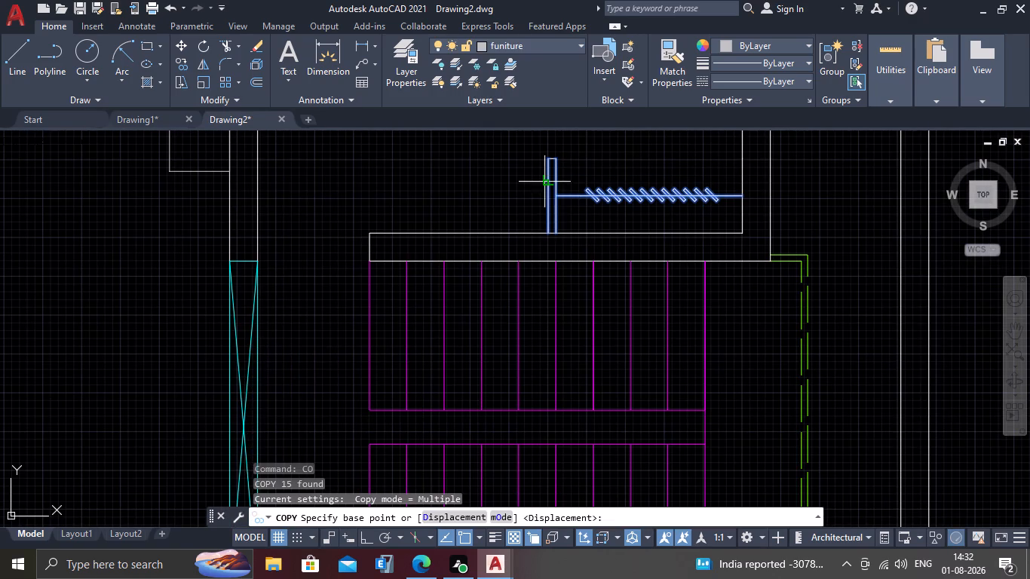
pyautogui.click(549, 161)
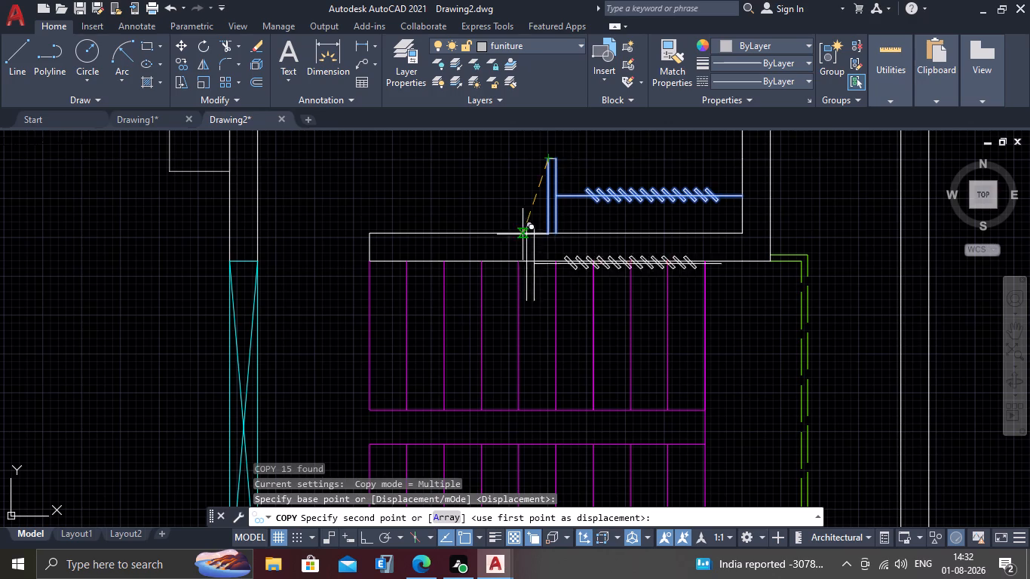
pyautogui.click(367, 541)
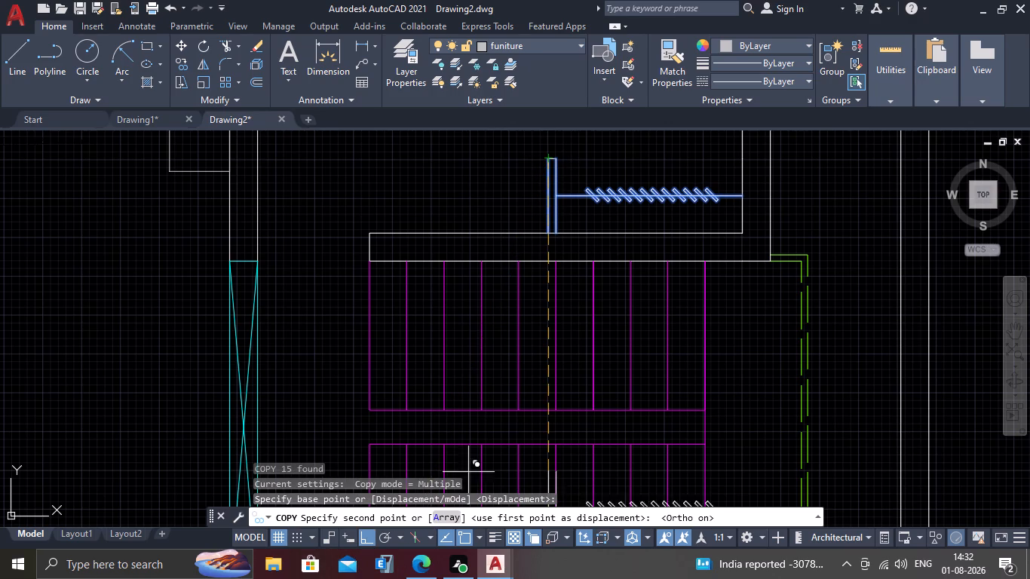
pyautogui.scroll(-1, 496, 418)
pyautogui.moveTo(501, 412); pyautogui.dragTo(503, 286, button='middle')
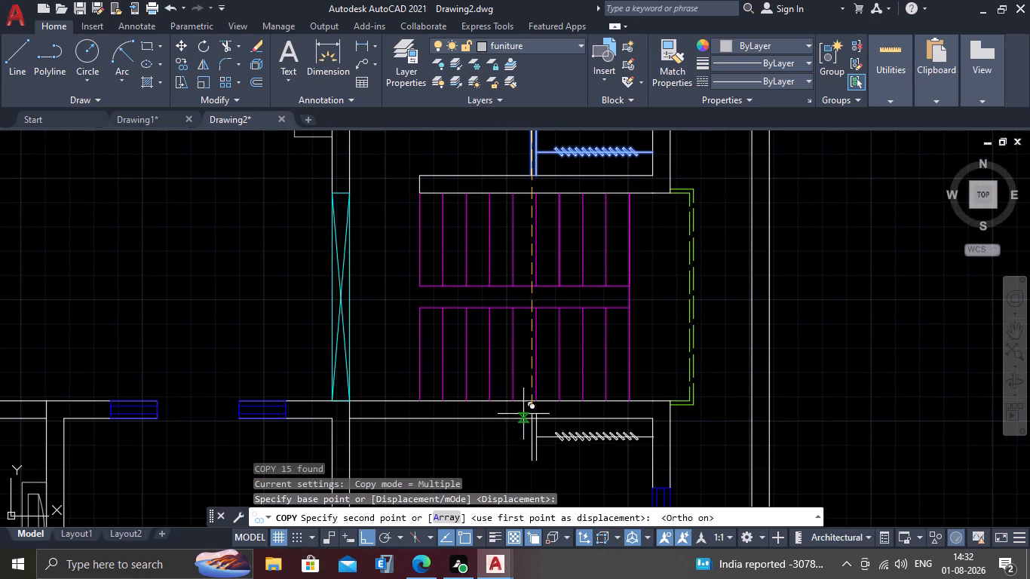
pyautogui.scroll(4, 535, 423)
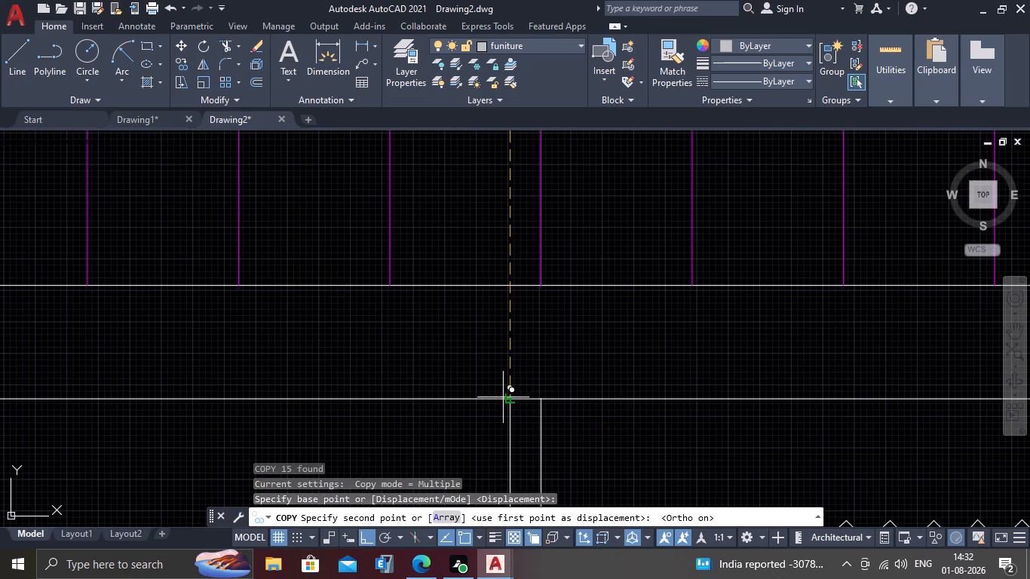
pyautogui.click(508, 405)
pyautogui.press('Escape')
# Draw a short line closing the open lower end of the copied wardrobe's side panel in the southeast room.
pyautogui.scroll(-2, 504, 413)
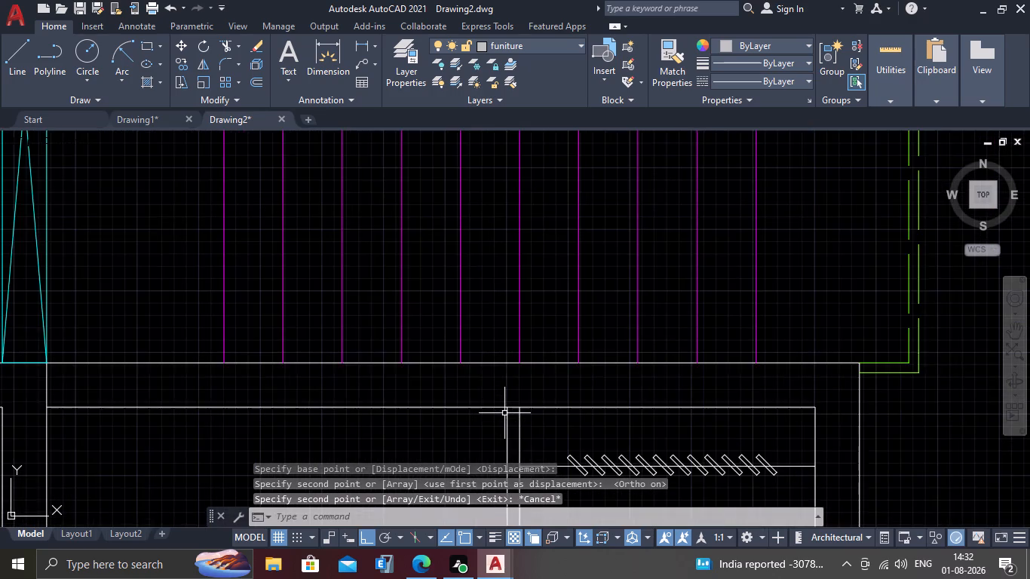
pyautogui.moveTo(486, 389); pyautogui.dragTo(464, 274, button='middle')
pyautogui.scroll(-2, 465, 272)
pyautogui.moveTo(461, 387); pyautogui.dragTo(461, 357, button='middle')
pyautogui.scroll(2, 464, 308)
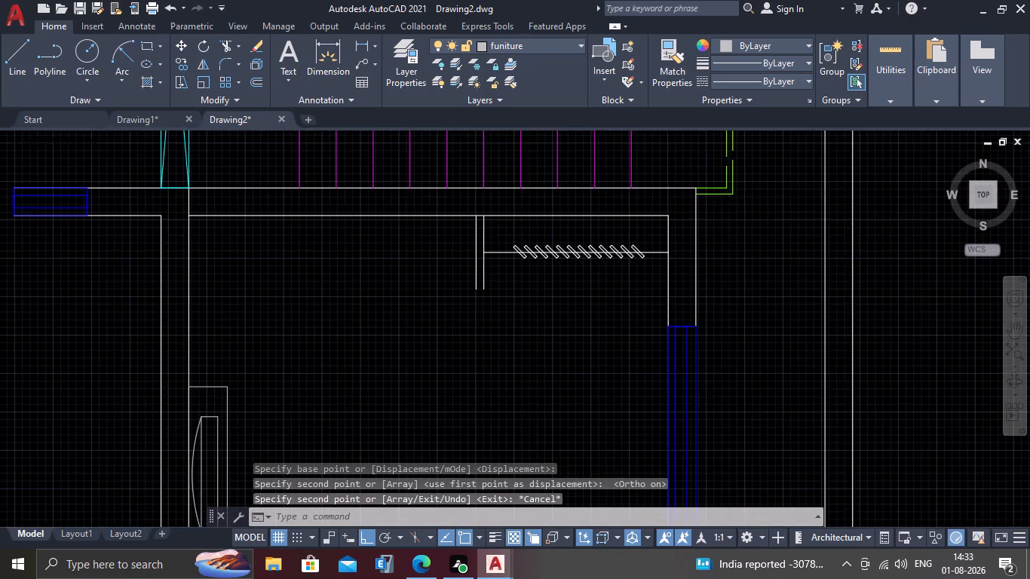
pyautogui.press('l')
pyautogui.press('Return')
pyautogui.scroll(2, 488, 280)
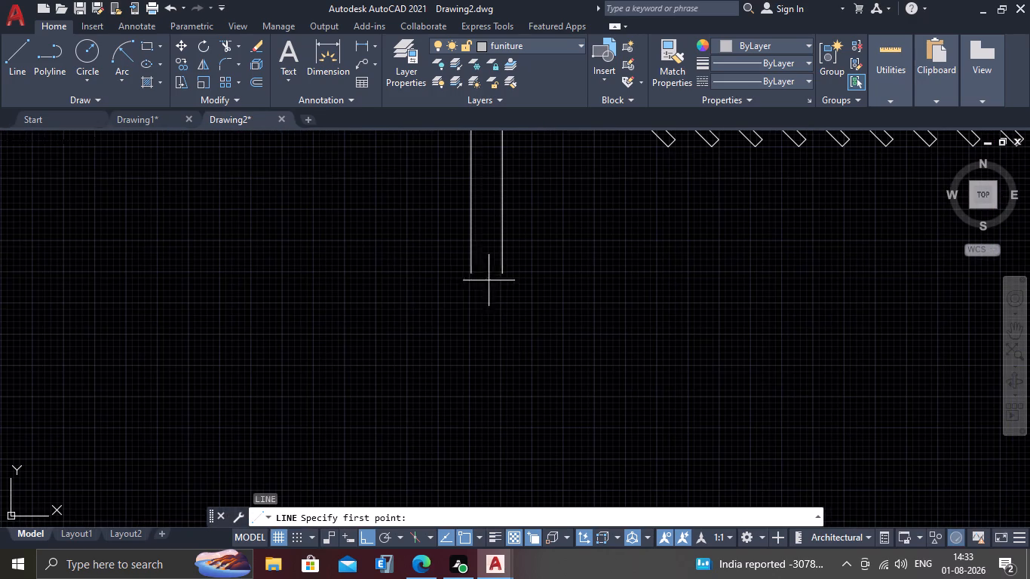
pyautogui.click(469, 270)
pyautogui.click(501, 272)
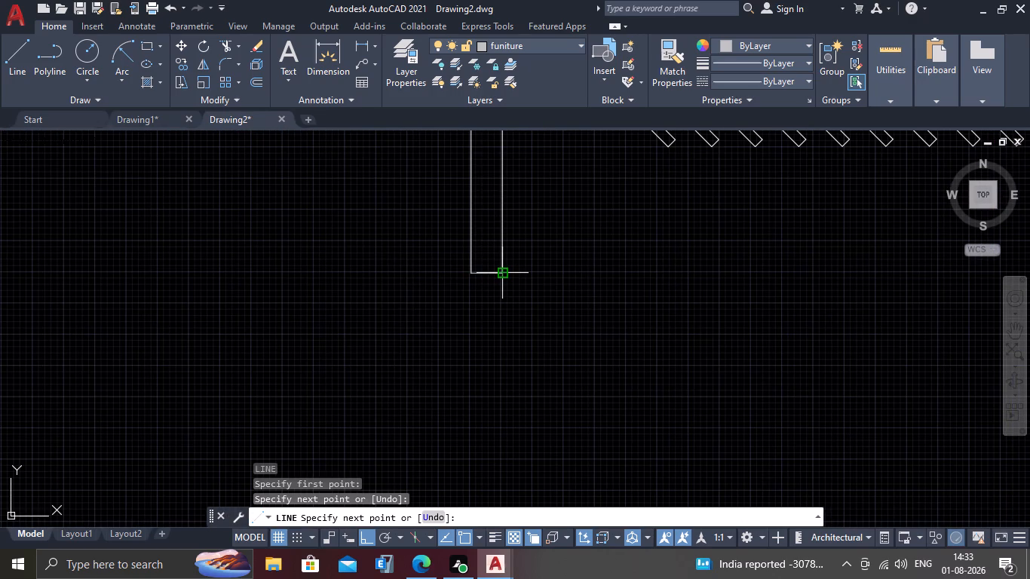
pyautogui.press('Escape')
# Rotate the westernmost loose furniture unit outside the plan 90° clockwise about its lower-left corner so it lies horizontally.
pyautogui.scroll(-4, 451, 371)
pyautogui.moveTo(500, 348); pyautogui.dragTo(500, 355, button='middle')
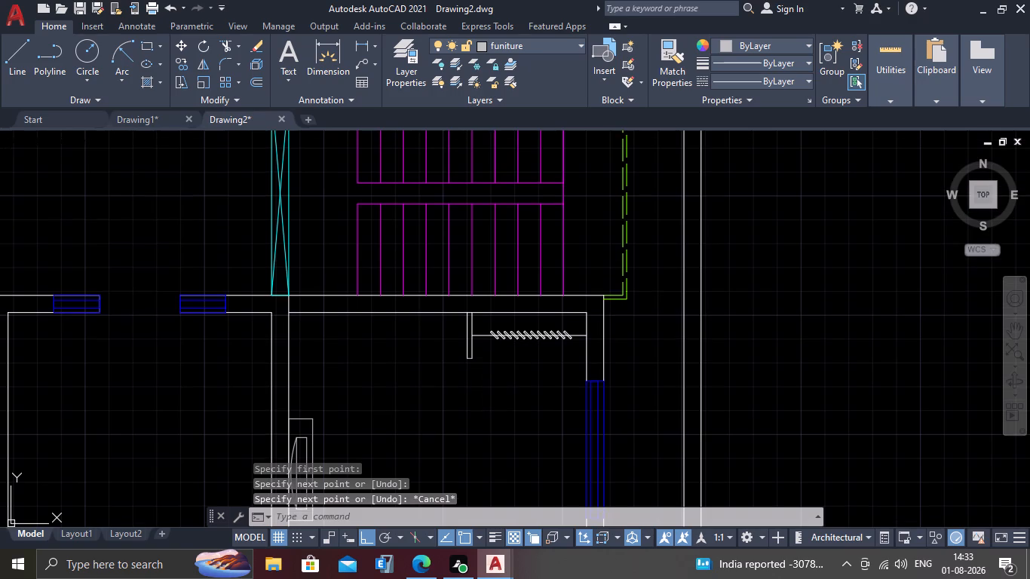
pyautogui.scroll(-3, 500, 360)
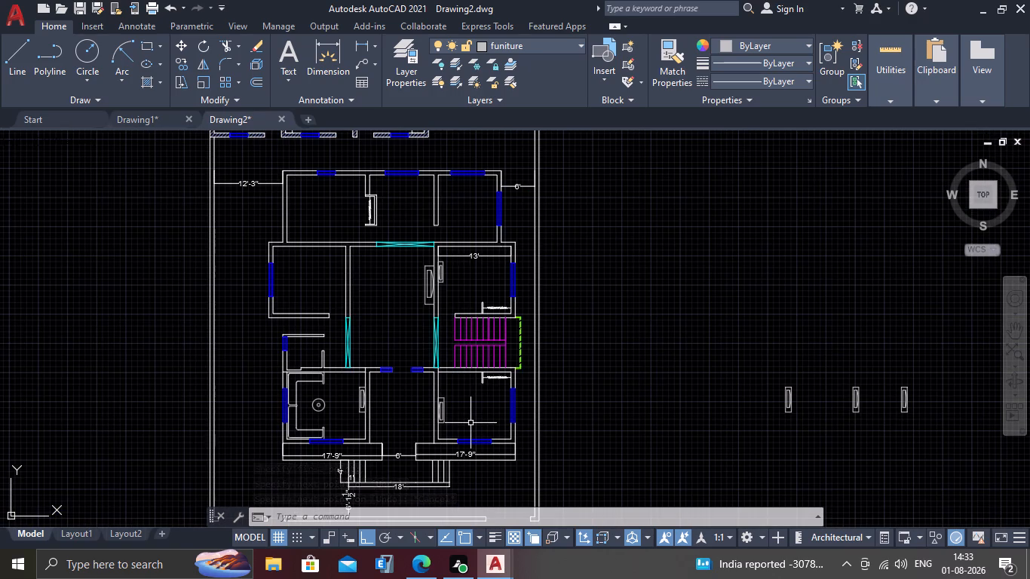
pyautogui.scroll(-1, 471, 423)
pyautogui.moveTo(471, 421); pyautogui.dragTo(471, 378, button='middle')
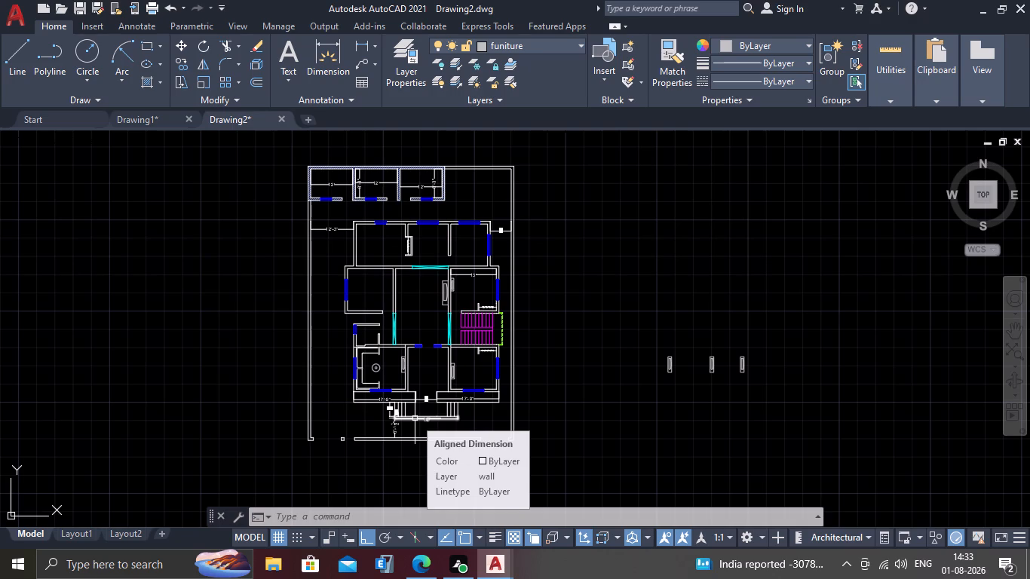
pyautogui.scroll(2, 691, 375)
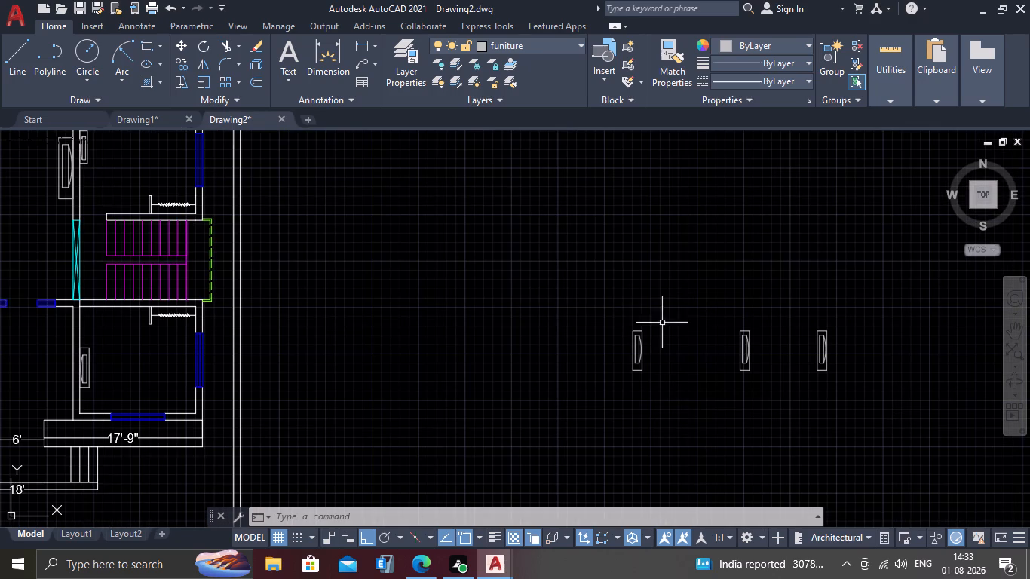
pyautogui.doubleClick(661, 311)
pyautogui.click(631, 416)
pyautogui.press('r')
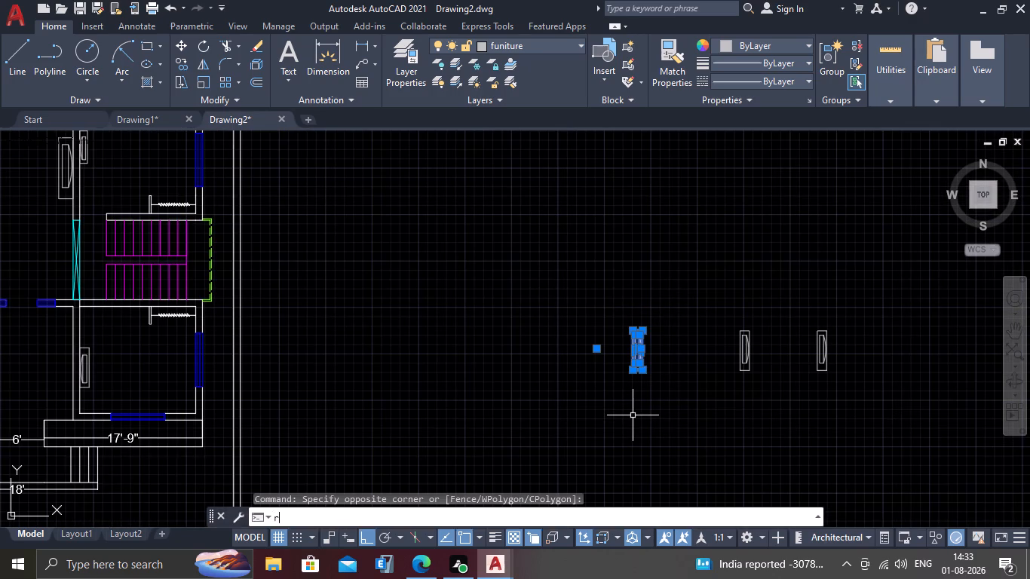
pyautogui.press('o')
pyautogui.press('Return')
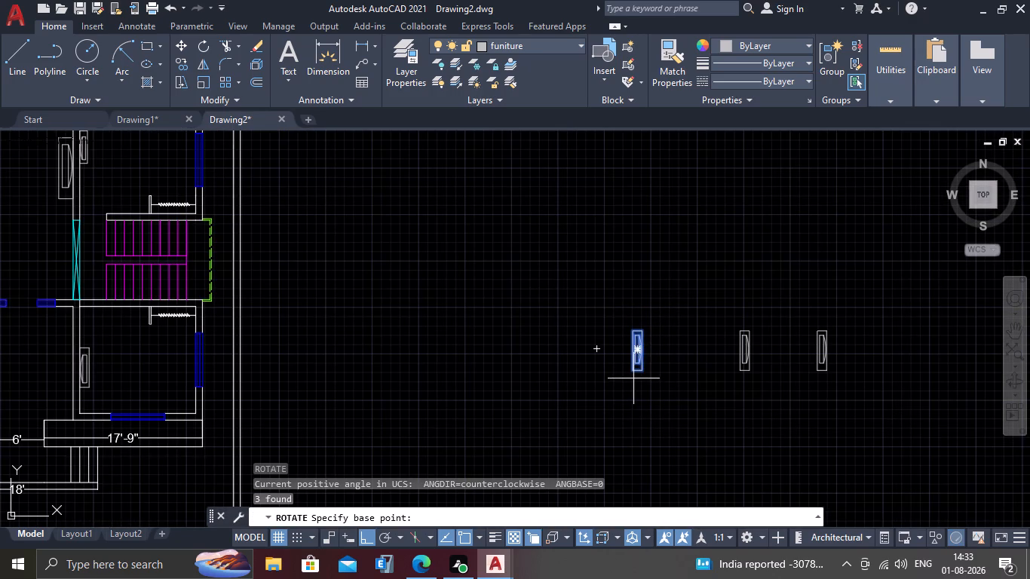
pyautogui.moveTo(630, 369); pyautogui.dragTo(618, 370)
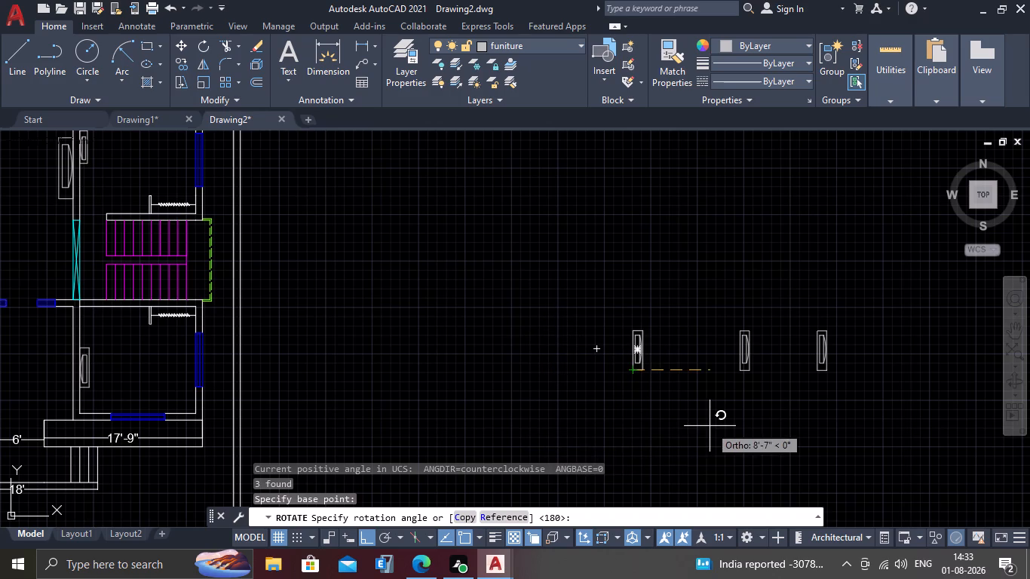
pyautogui.click(587, 435)
# Scale the horizontal loose furniture unit down to about three quarters of its size about its upper-left corner.
pyautogui.scroll(1, 674, 394)
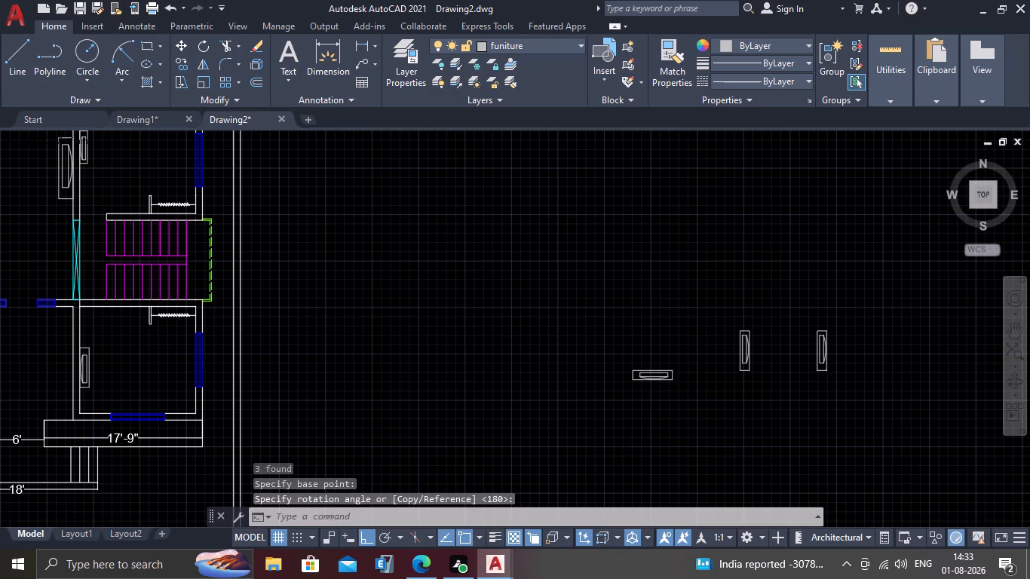
pyautogui.moveTo(688, 324); pyautogui.dragTo(677, 339)
pyautogui.click(563, 408)
pyautogui.write('sc')
pyautogui.press('Return')
pyautogui.scroll(3, 612, 359)
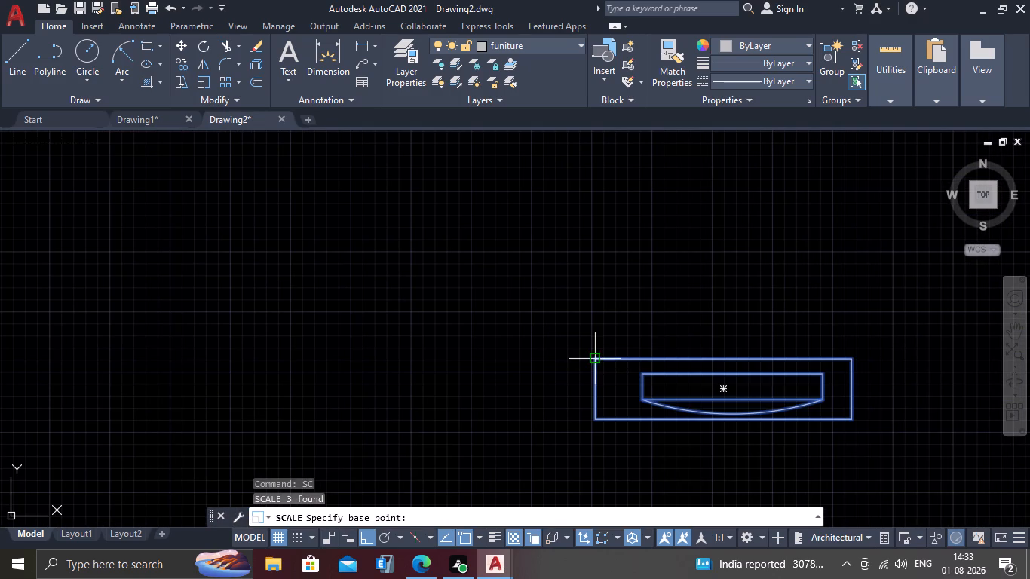
pyautogui.click(598, 362)
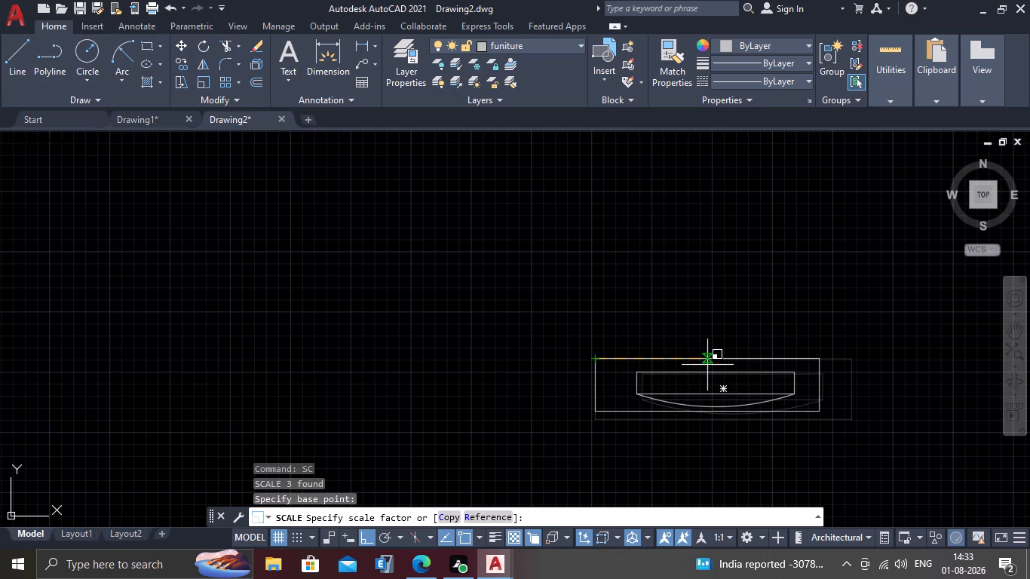
pyautogui.click(692, 367)
# Move the reduced furniture unit by its upper-left corner a short distance straight west, toward the house plan.
pyautogui.moveTo(652, 443); pyautogui.dragTo(636, 433, button='middle')
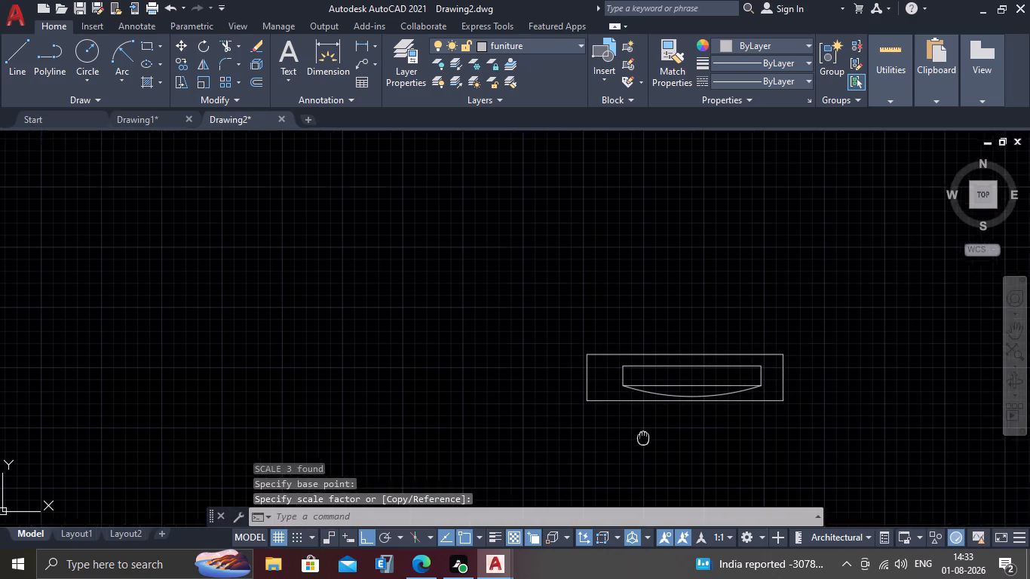
pyautogui.moveTo(636, 433); pyautogui.dragTo(630, 386, button='middle')
pyautogui.moveTo(820, 296); pyautogui.dragTo(812, 300)
pyautogui.click(504, 404)
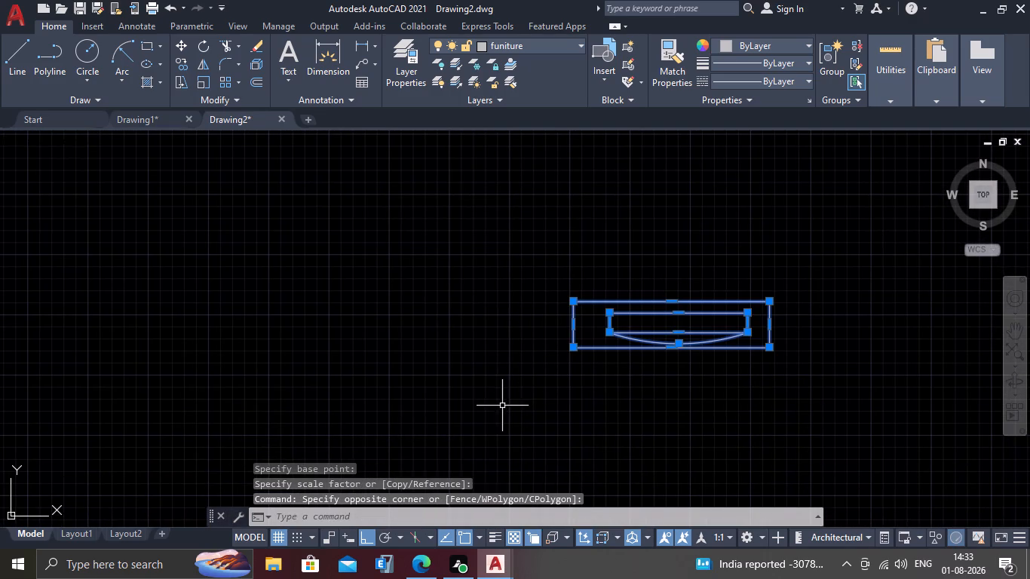
pyautogui.press('m')
pyautogui.press('Return')
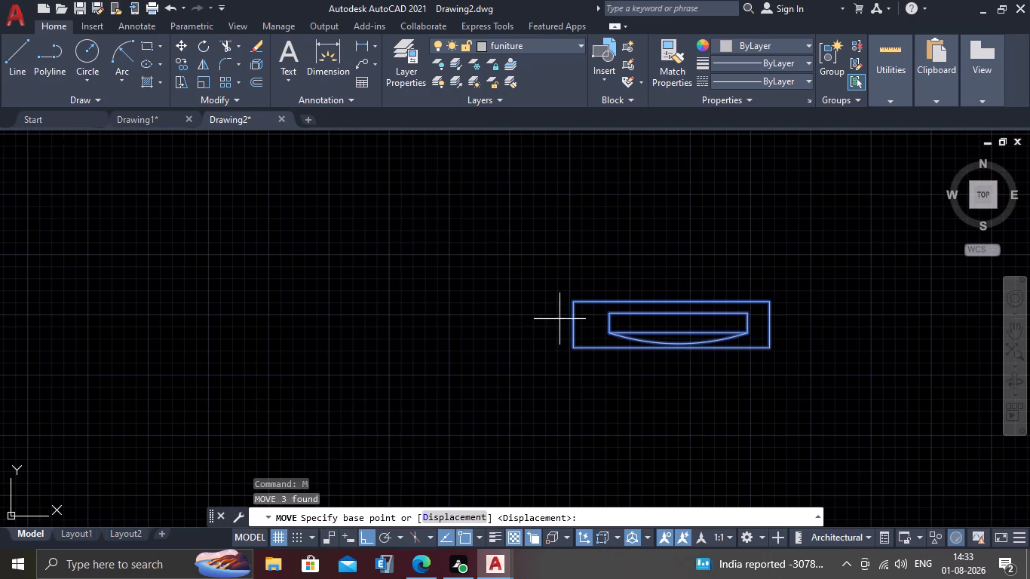
pyautogui.click(576, 303)
pyautogui.scroll(-5, 484, 289)
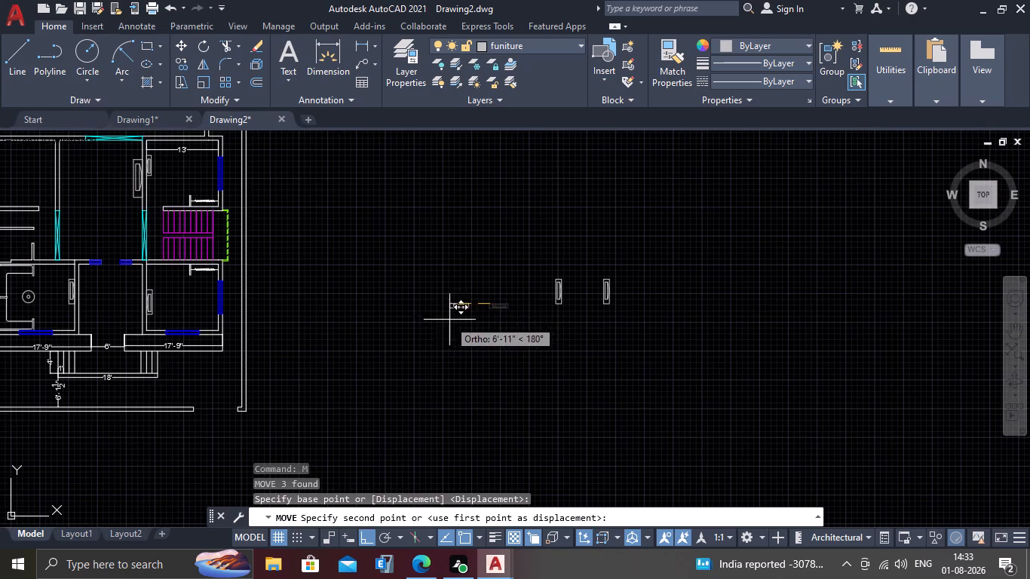
pyautogui.click(455, 288)
# Move the reduced horizontal furniture unit by its lower-left corner onto the inner face of the south wall in the middle west room.
pyautogui.scroll(3, 468, 361)
pyautogui.moveTo(504, 189); pyautogui.dragTo(504, 196, button='middle')
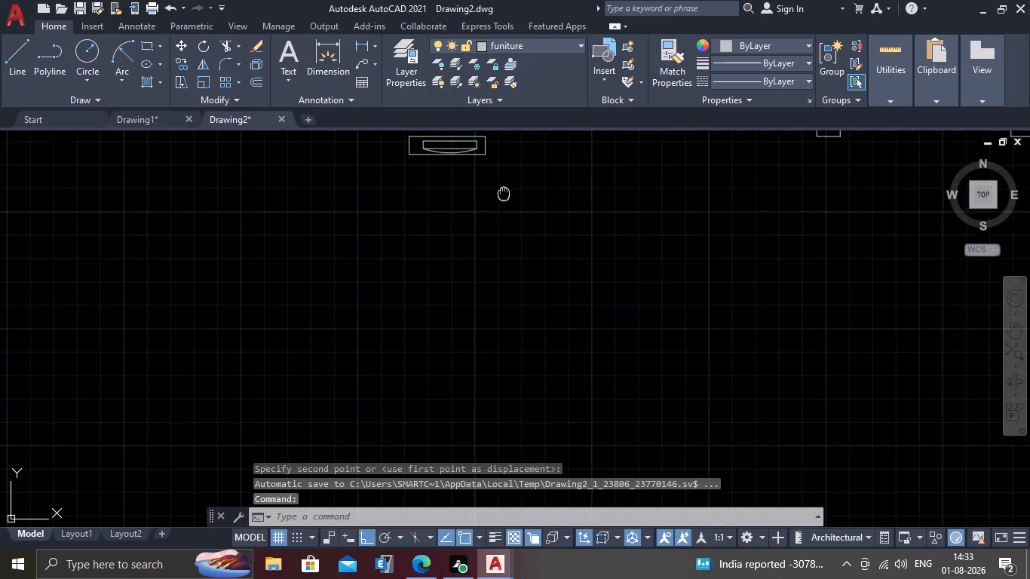
pyautogui.moveTo(504, 196); pyautogui.dragTo(510, 268, button='middle')
pyautogui.scroll(2, 517, 204)
pyautogui.moveTo(501, 202); pyautogui.dragTo(471, 228)
pyautogui.click(210, 320)
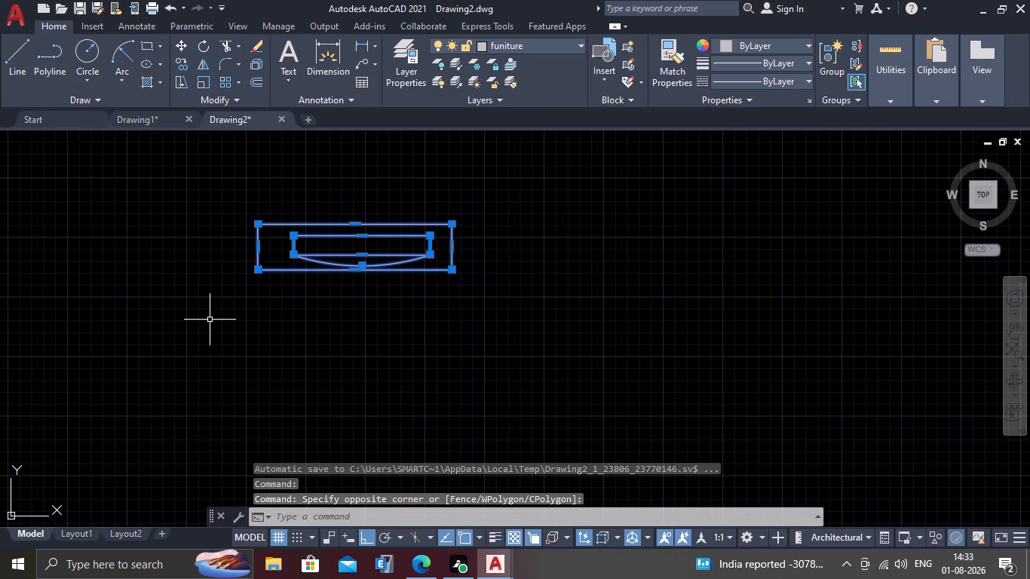
pyautogui.press('m')
pyautogui.press('Return')
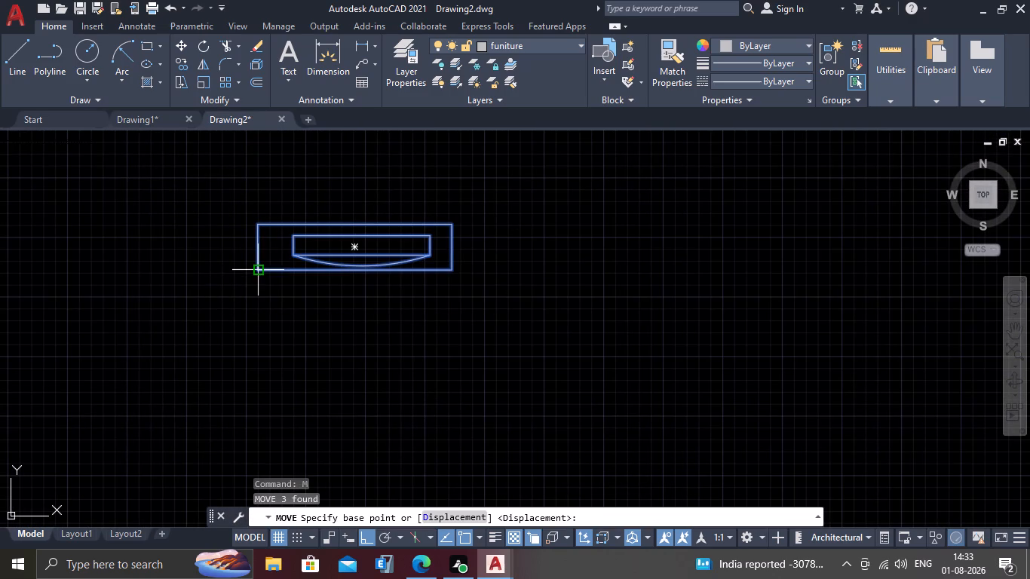
pyautogui.click(256, 273)
pyautogui.scroll(-3, 262, 266)
pyautogui.scroll(-4, 201, 302)
pyautogui.moveTo(190, 301); pyautogui.dragTo(314, 334, button='middle')
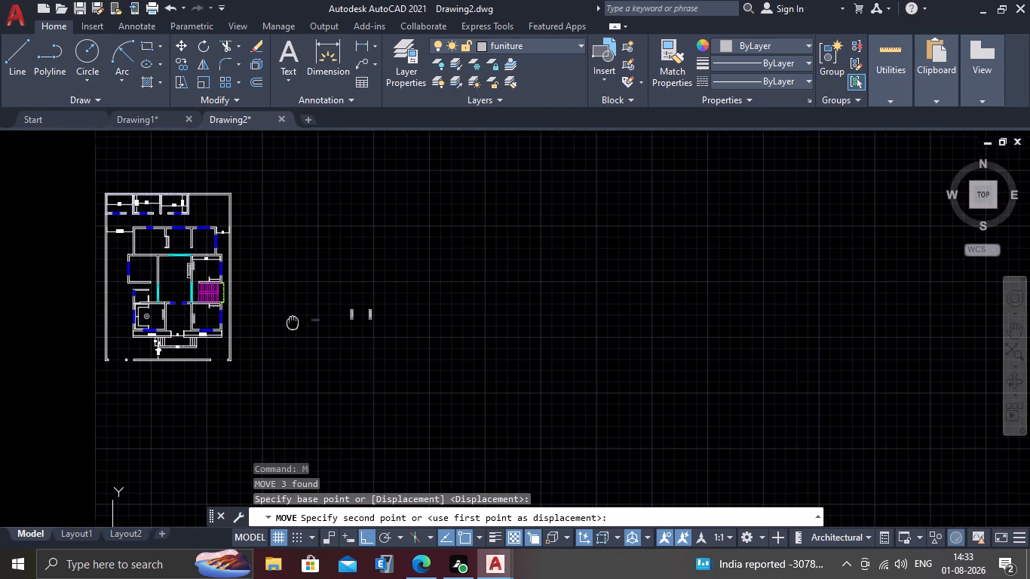
pyautogui.moveTo(314, 334); pyautogui.dragTo(405, 360, button='middle')
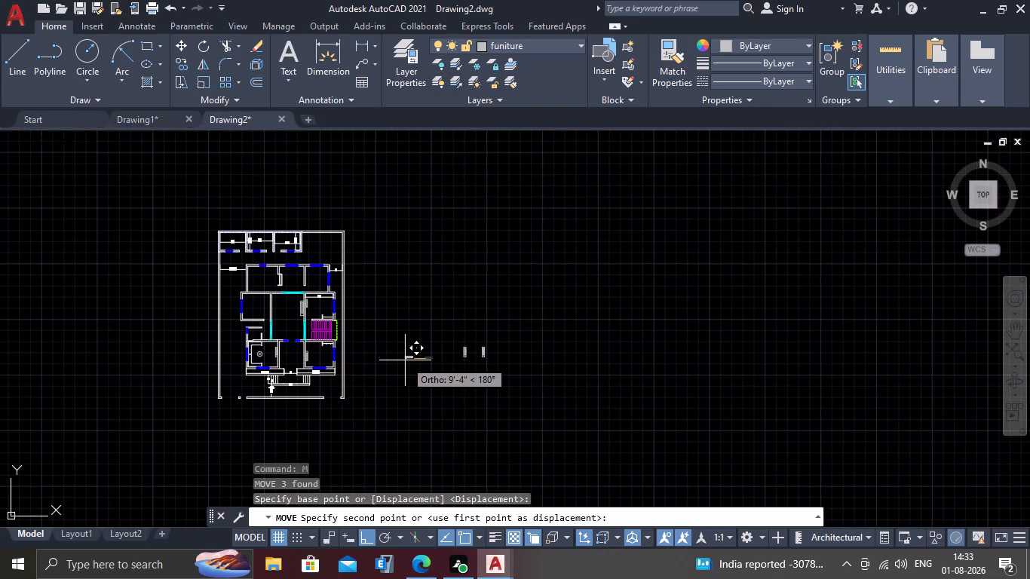
pyautogui.moveTo(405, 360); pyautogui.dragTo(467, 362, button='middle')
pyautogui.scroll(2, 280, 283)
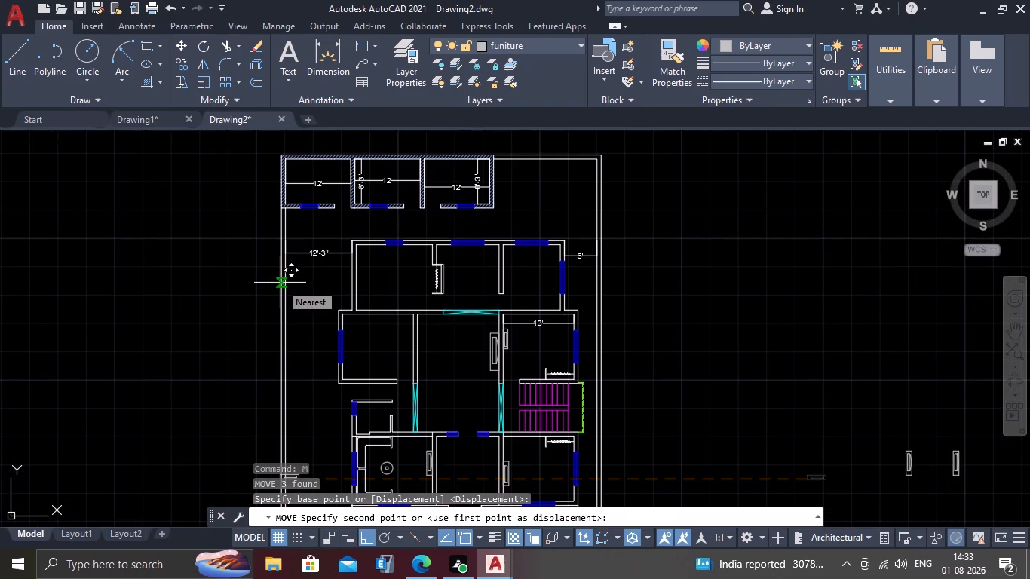
pyautogui.scroll(2, 354, 374)
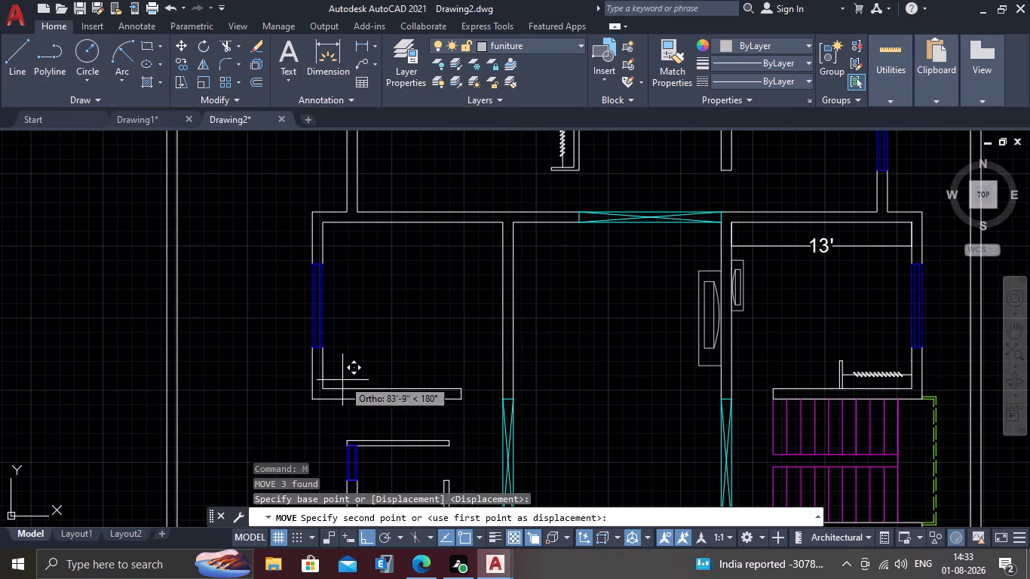
pyautogui.moveTo(338, 381); pyautogui.dragTo(346, 291, button='middle')
pyautogui.scroll(1, 356, 290)
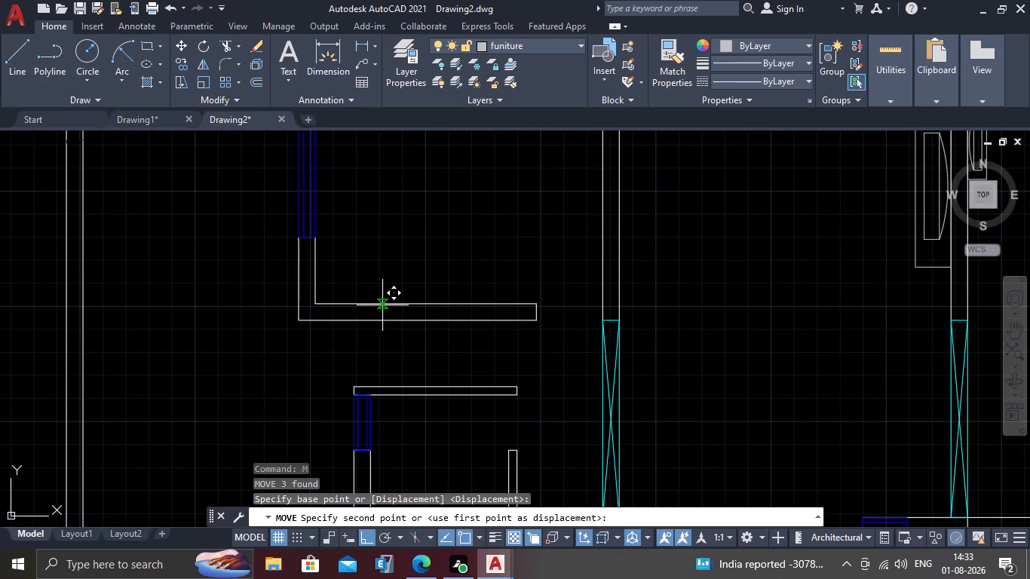
pyautogui.click(382, 304)
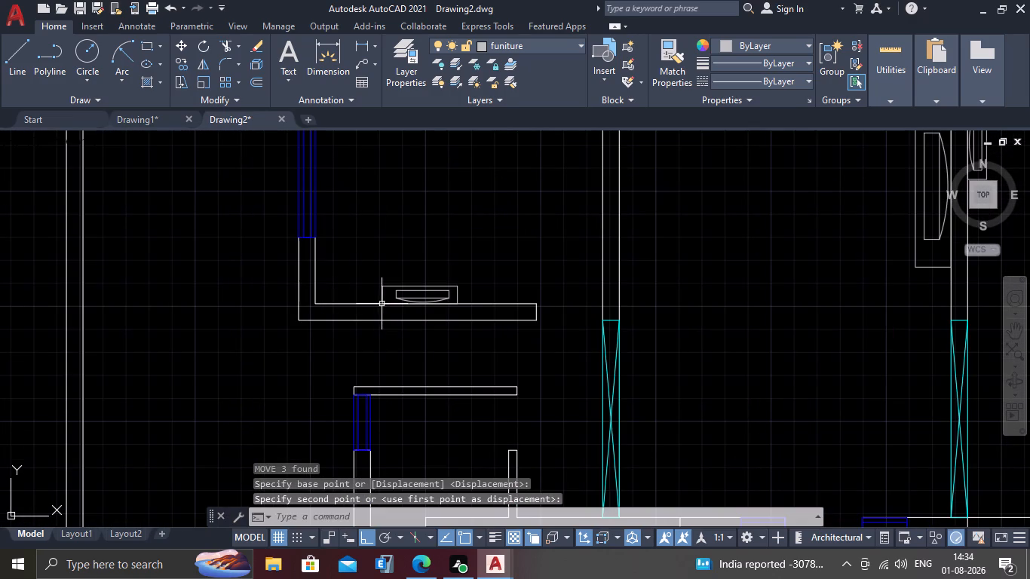
# Select the whole furniture unit standing against the south wall of the middle west room.
pyautogui.scroll(-2, 328, 367)
pyautogui.moveTo(323, 383); pyautogui.dragTo(333, 334, button='middle')
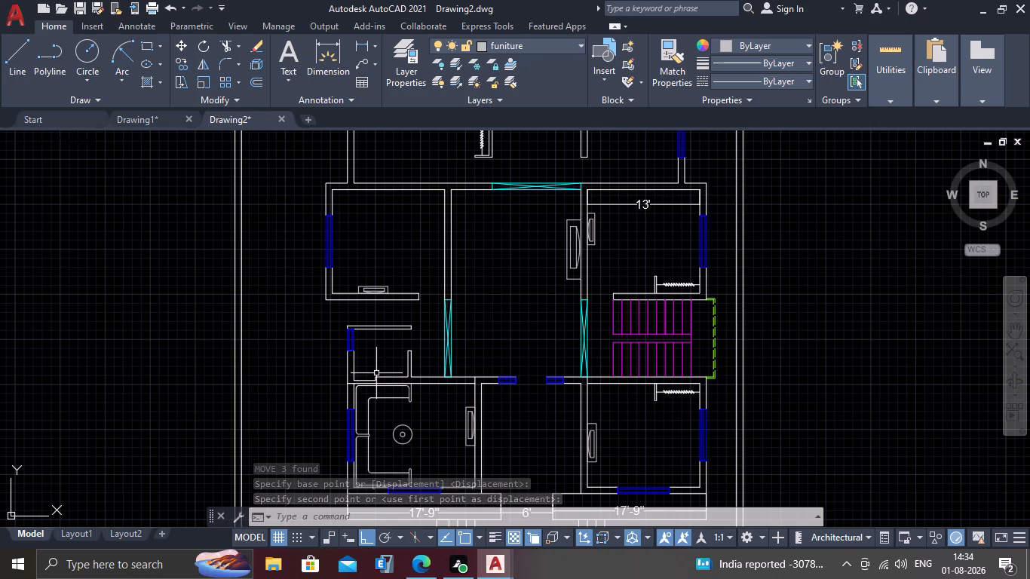
pyautogui.moveTo(375, 375); pyautogui.dragTo(348, 415, button='middle')
pyautogui.scroll(2, 341, 418)
pyautogui.moveTo(353, 346); pyautogui.dragTo(351, 417, button='middle')
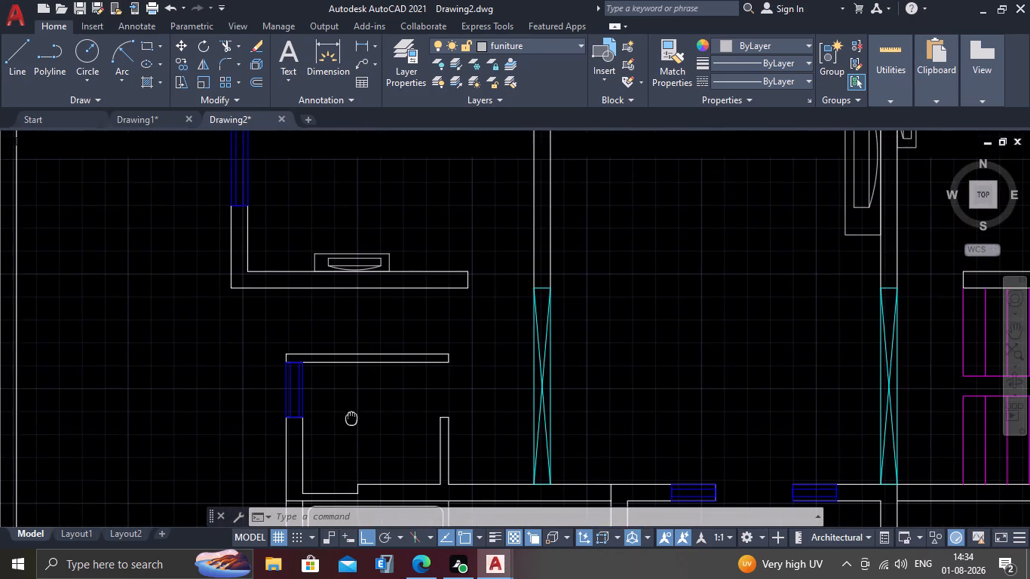
pyautogui.scroll(2, 348, 388)
pyautogui.moveTo(347, 385); pyautogui.dragTo(334, 559, button='middle')
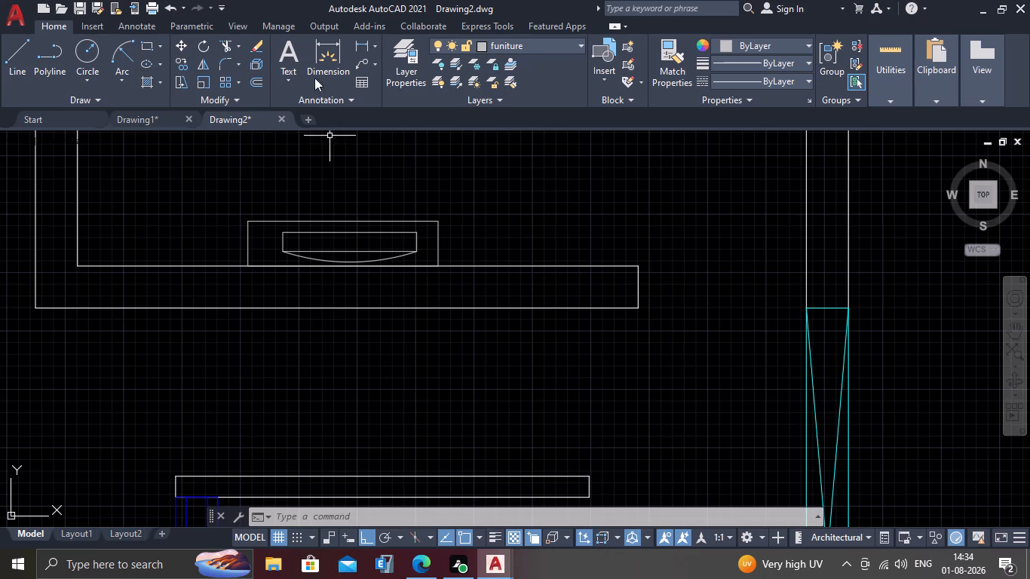
pyautogui.scroll(2, 373, 179)
pyautogui.scroll(-1, 398, 215)
pyautogui.scroll(1, 470, 237)
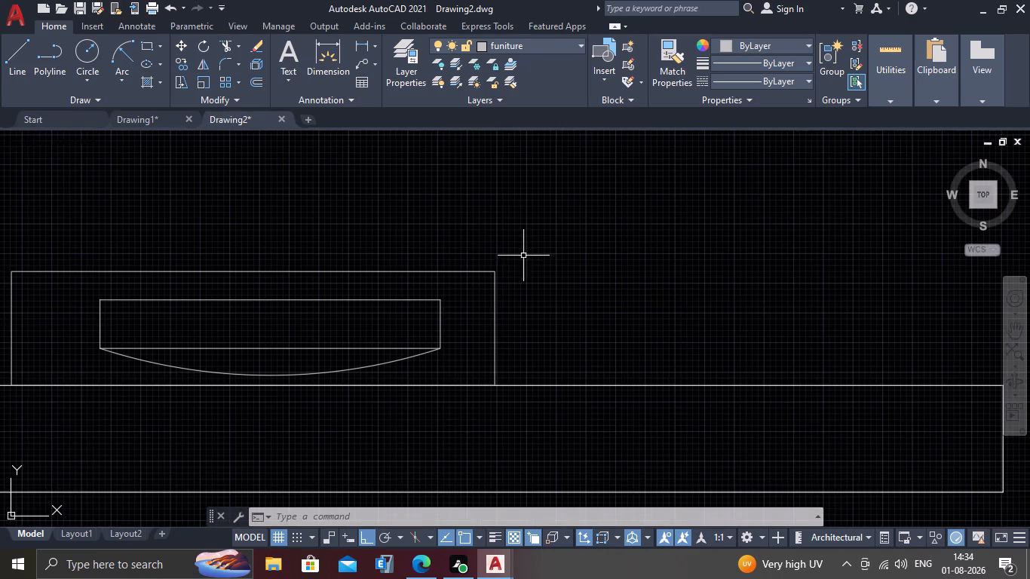
pyautogui.click(525, 256)
pyautogui.click(366, 360)
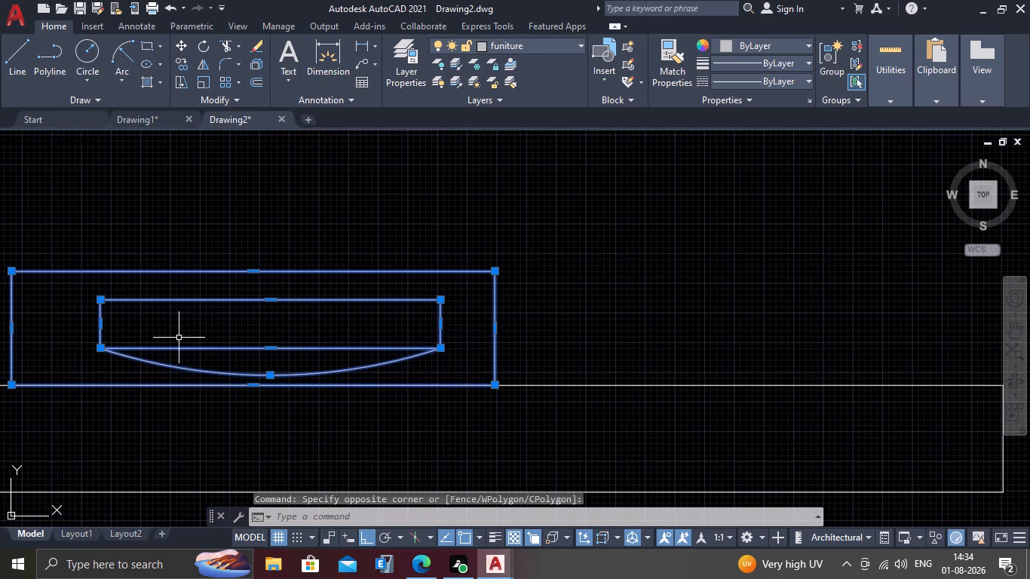
pyautogui.scroll(-2, 178, 339)
pyautogui.moveTo(121, 337); pyautogui.dragTo(146, 316, button='middle')
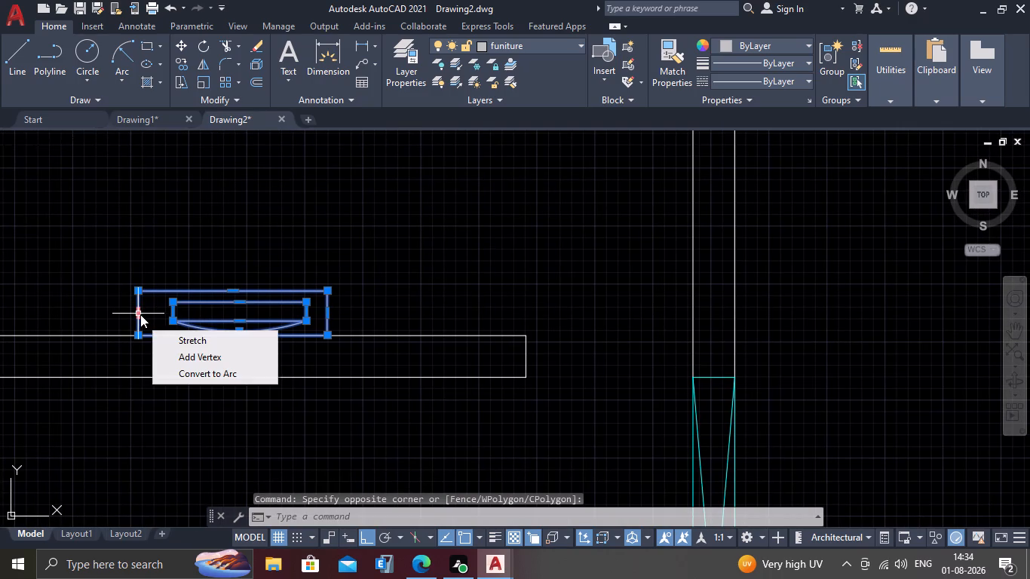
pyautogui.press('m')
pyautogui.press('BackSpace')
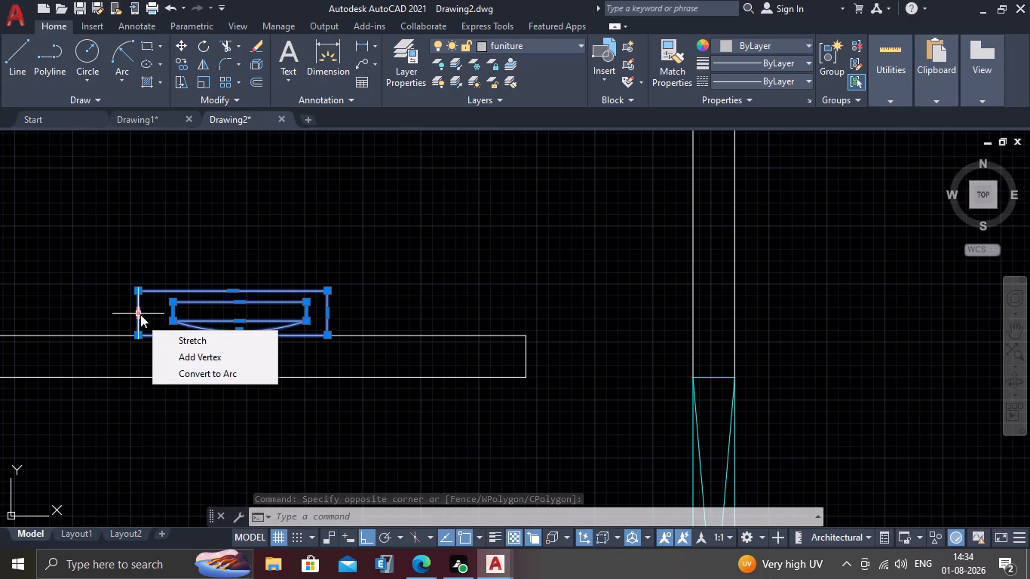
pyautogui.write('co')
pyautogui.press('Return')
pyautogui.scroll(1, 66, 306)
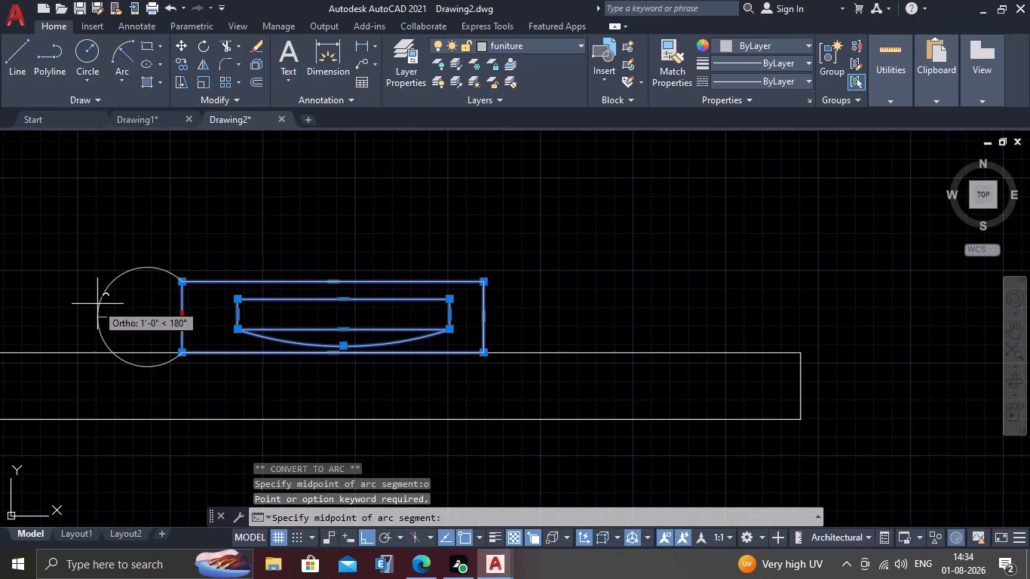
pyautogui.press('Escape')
# Copy the selected furniture unit by its lower-left corner straight north onto the south wall of the northwest room.
pyautogui.write('co')
pyautogui.press('Return')
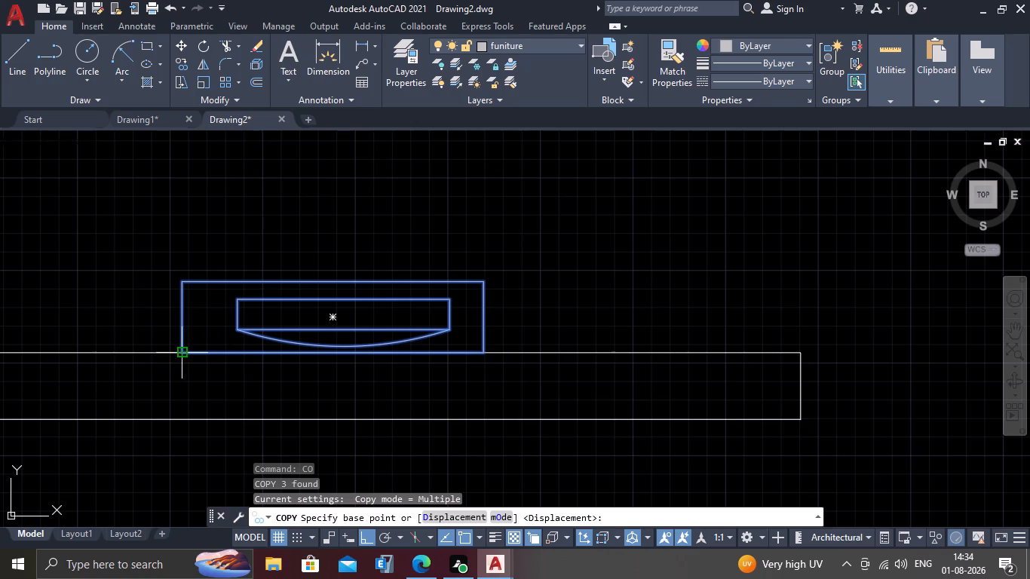
pyautogui.click(184, 354)
pyautogui.scroll(-3, 235, 271)
pyautogui.scroll(-2, 363, 240)
pyautogui.moveTo(355, 237); pyautogui.dragTo(311, 354, button='middle')
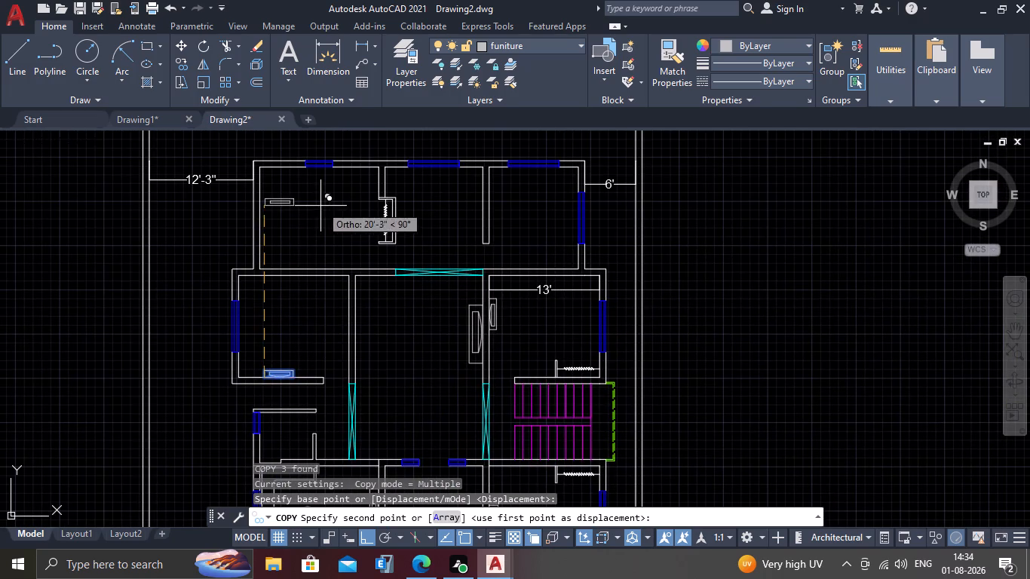
pyautogui.scroll(2, 301, 246)
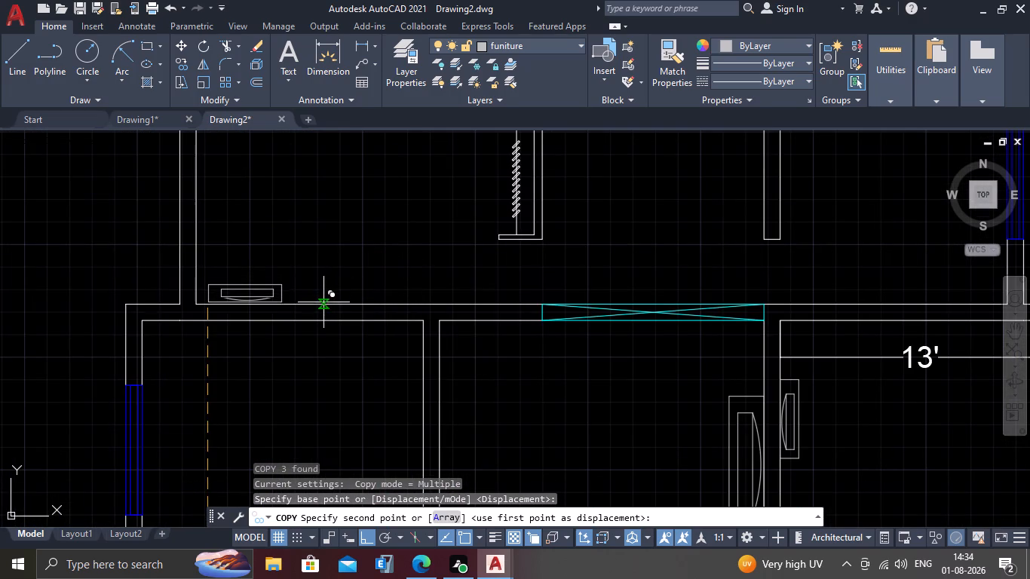
pyautogui.click(323, 306)
pyautogui.press('Escape')
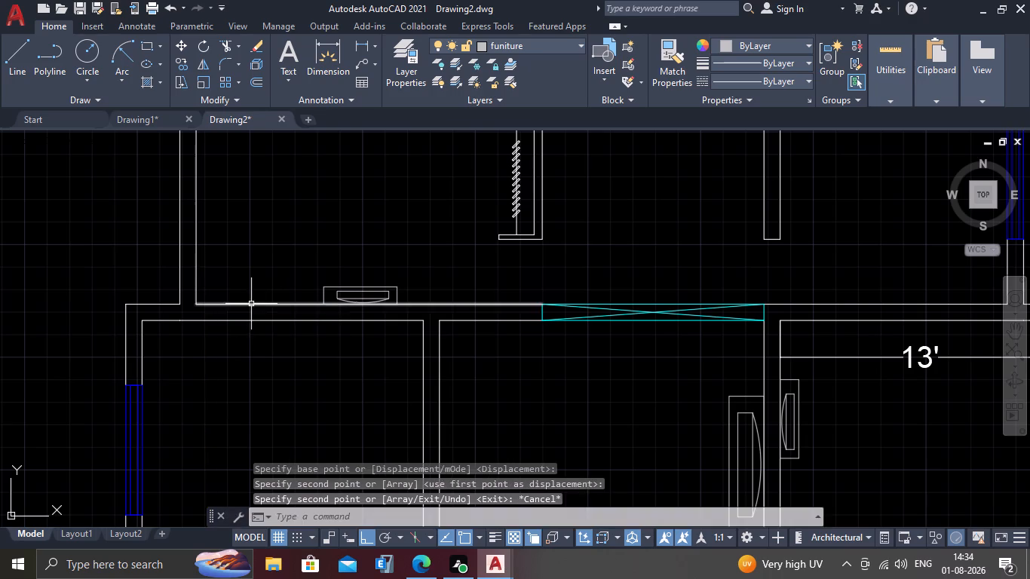
# Draw a circle of about 9 1/2" radius in the upper part of the entrance hall between the two front rooms.
pyautogui.scroll(-3, 252, 303)
pyautogui.scroll(1, 360, 286)
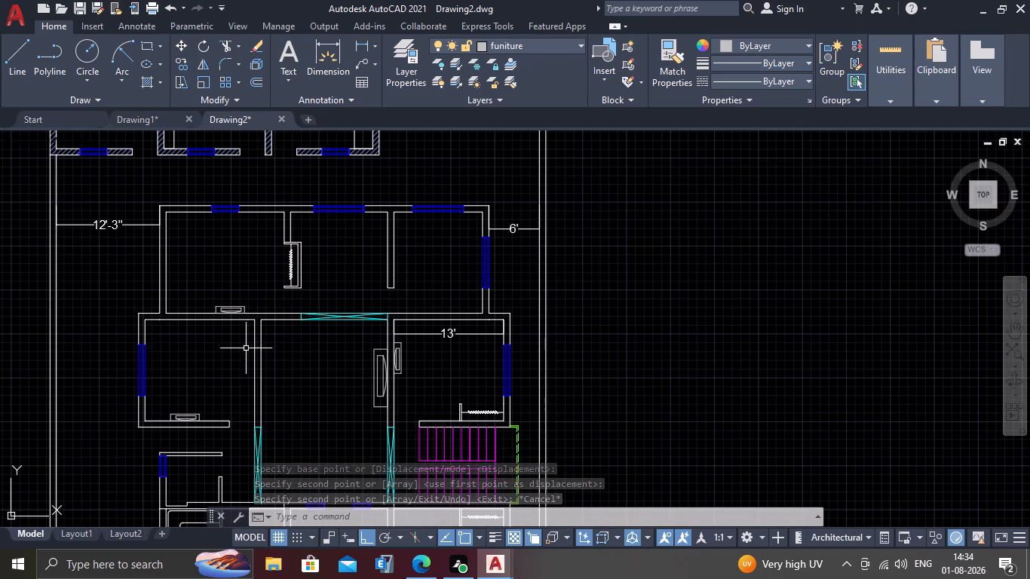
pyautogui.scroll(-2, 231, 344)
pyautogui.moveTo(229, 364); pyautogui.dragTo(215, 335, button='middle')
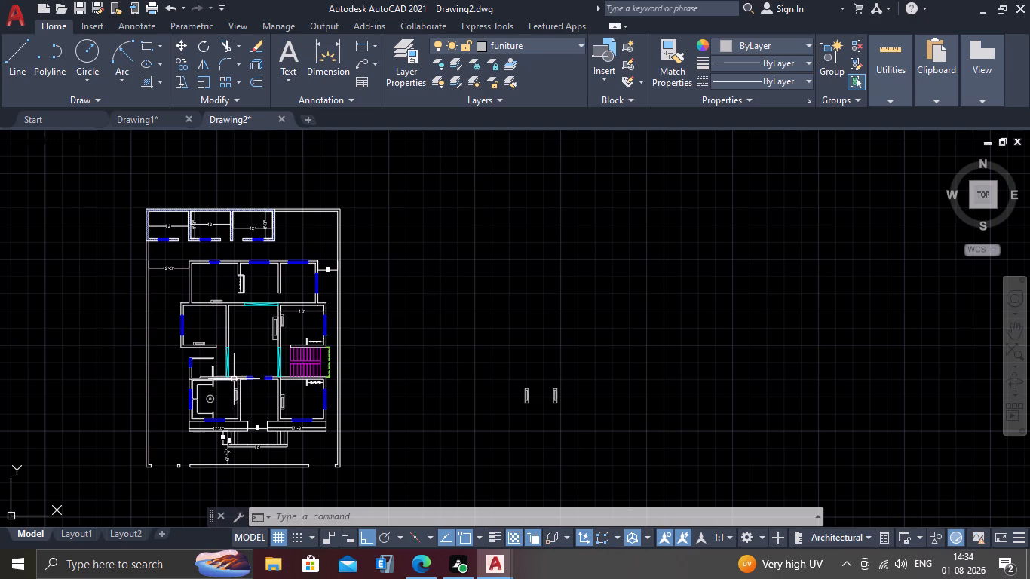
pyautogui.moveTo(234, 379); pyautogui.dragTo(237, 354, button='middle')
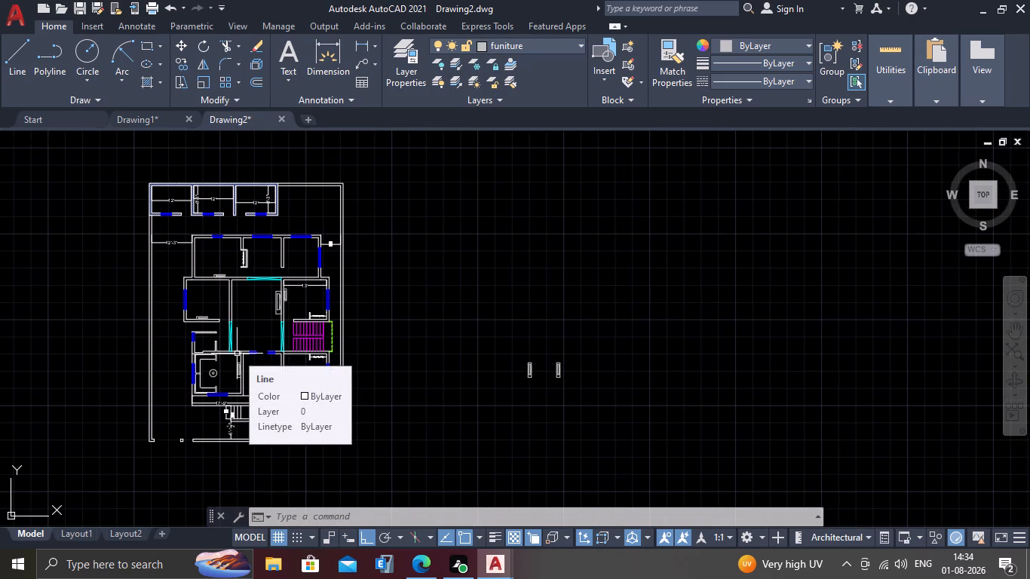
pyautogui.scroll(1, 240, 307)
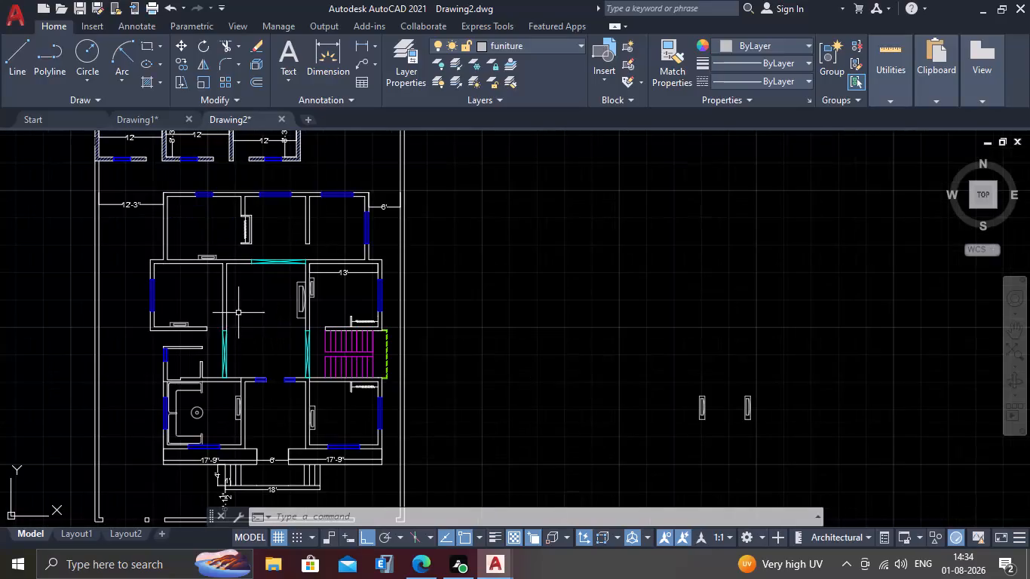
pyautogui.moveTo(268, 407); pyautogui.dragTo(280, 341, button='middle')
pyautogui.moveTo(296, 375); pyautogui.dragTo(285, 357, button='middle')
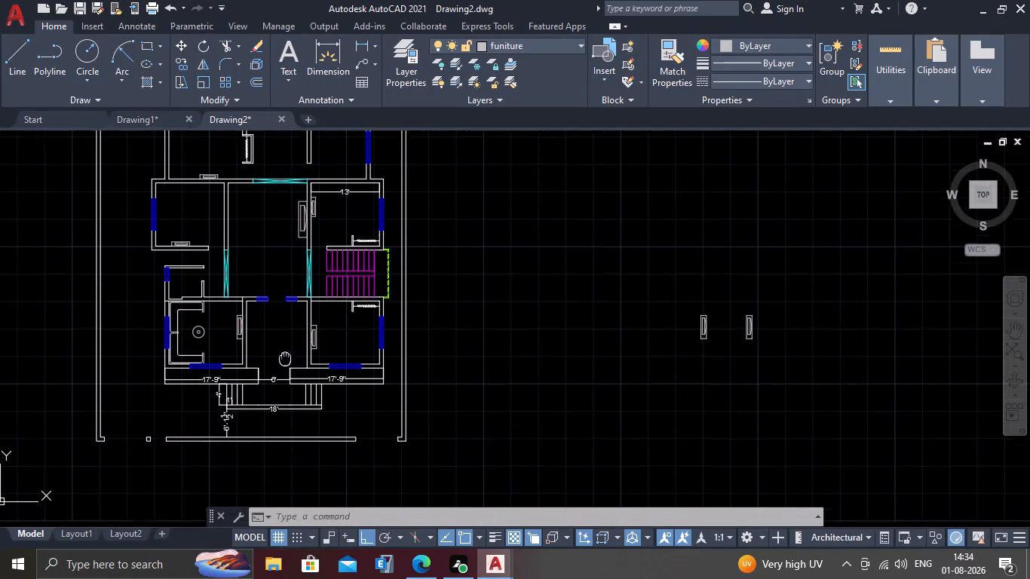
pyautogui.moveTo(285, 357); pyautogui.dragTo(285, 343, button='middle')
pyautogui.scroll(1, 283, 292)
pyautogui.moveTo(275, 321); pyautogui.dragTo(275, 306, button='middle')
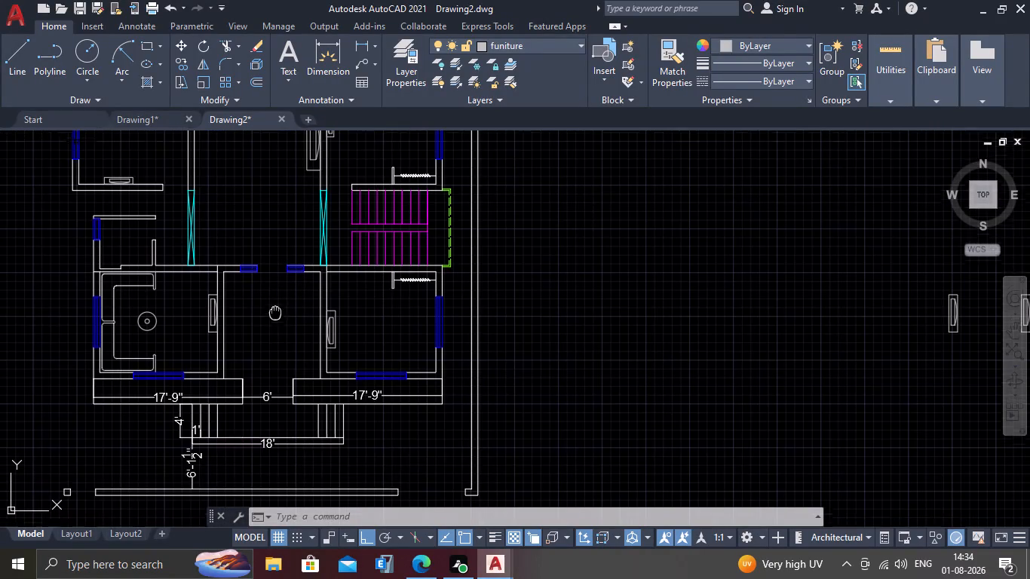
pyautogui.moveTo(275, 306); pyautogui.dragTo(274, 280, button='middle')
pyautogui.scroll(1, 277, 295)
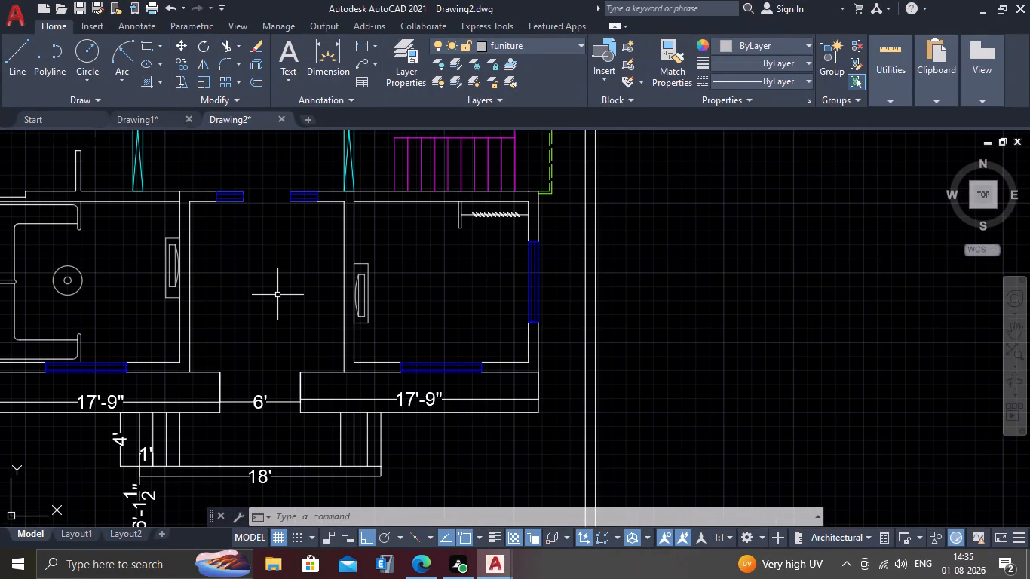
pyautogui.press('c')
pyautogui.press('Return')
pyautogui.scroll(2, 288, 247)
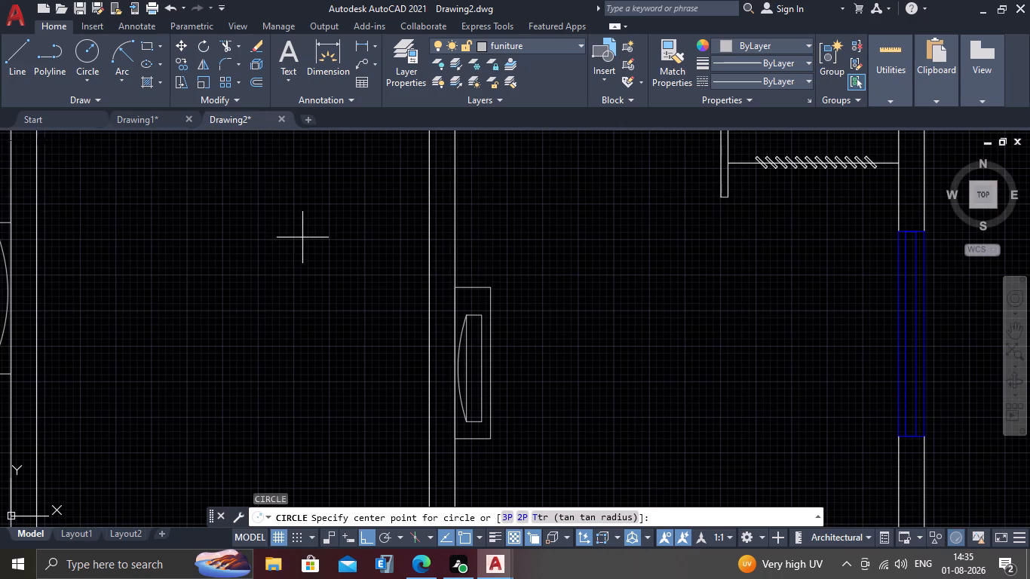
pyautogui.scroll(-1, 303, 237)
pyautogui.click(308, 225)
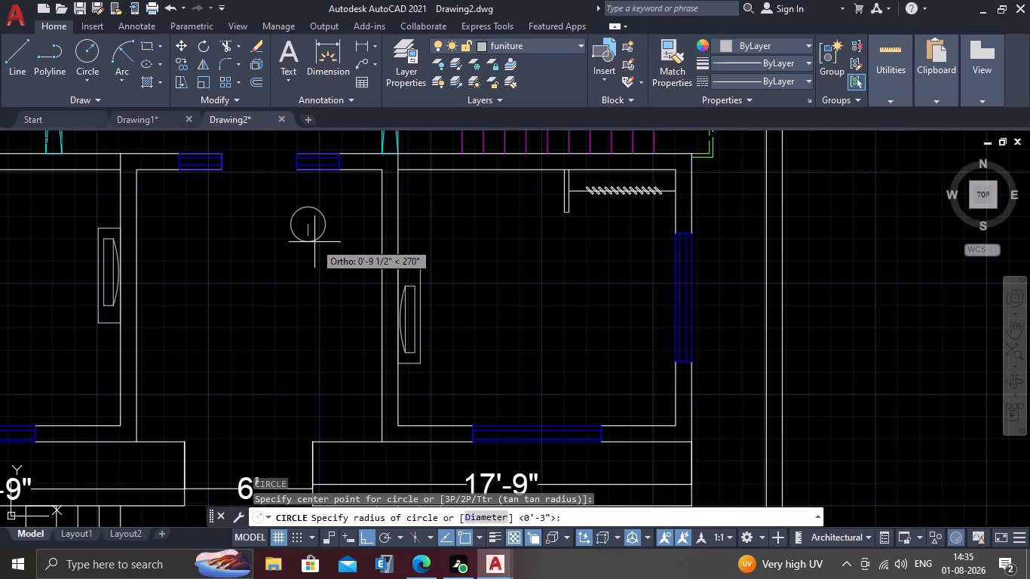
pyautogui.click(314, 242)
# Move the entrance hall circle by its centre straight south by about 1'-5 1/2".
pyautogui.click(321, 207)
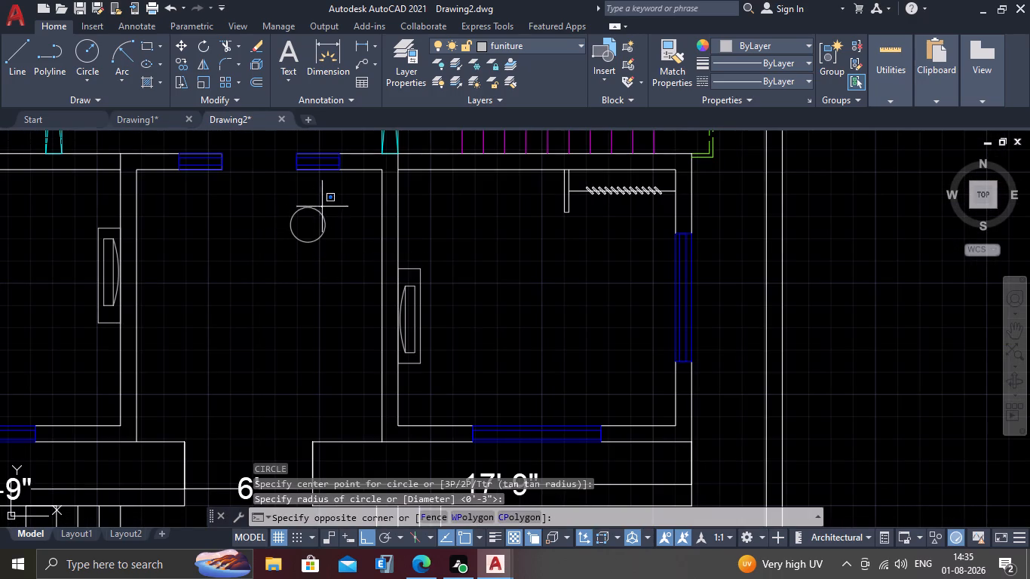
pyautogui.click(315, 222)
pyautogui.press('m')
pyautogui.press('Return')
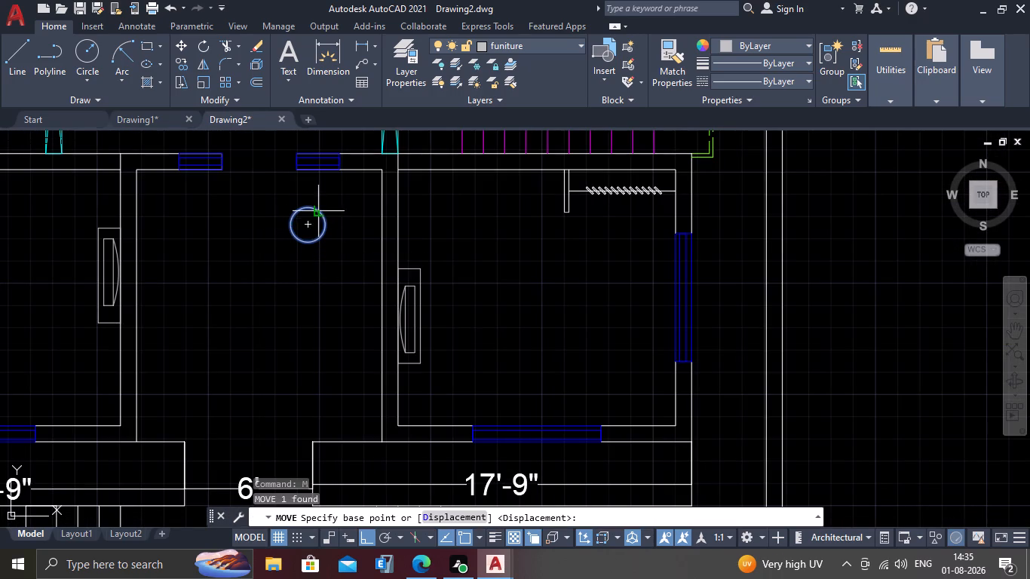
pyautogui.click(307, 224)
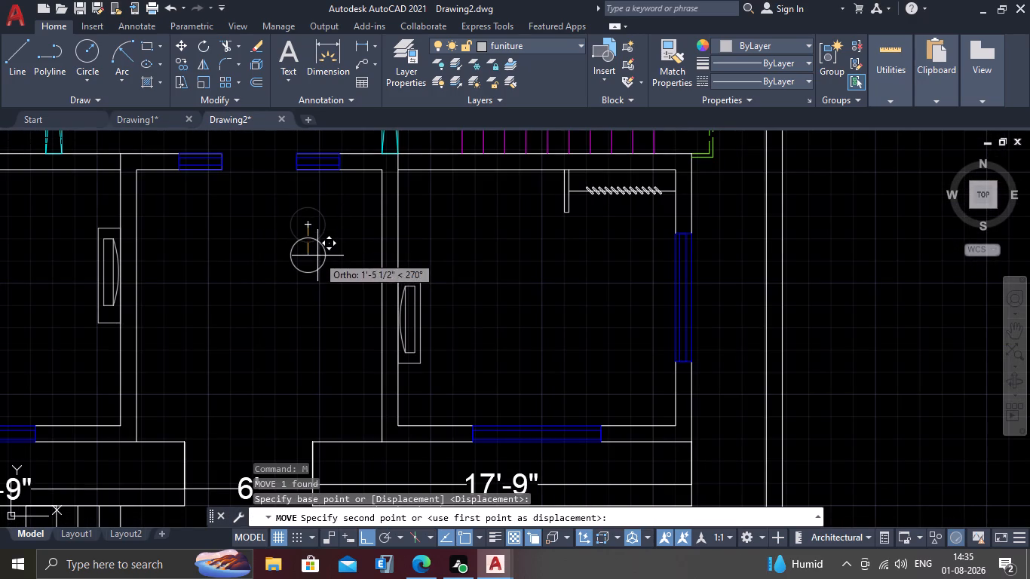
pyautogui.click(317, 256)
pyautogui.press('Escape')
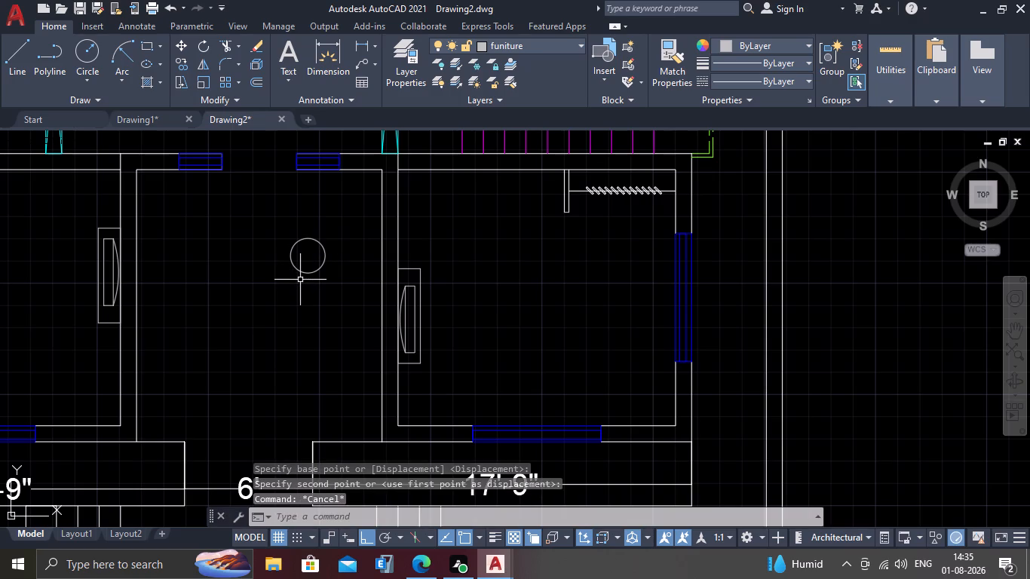
pyautogui.scroll(1, 301, 222)
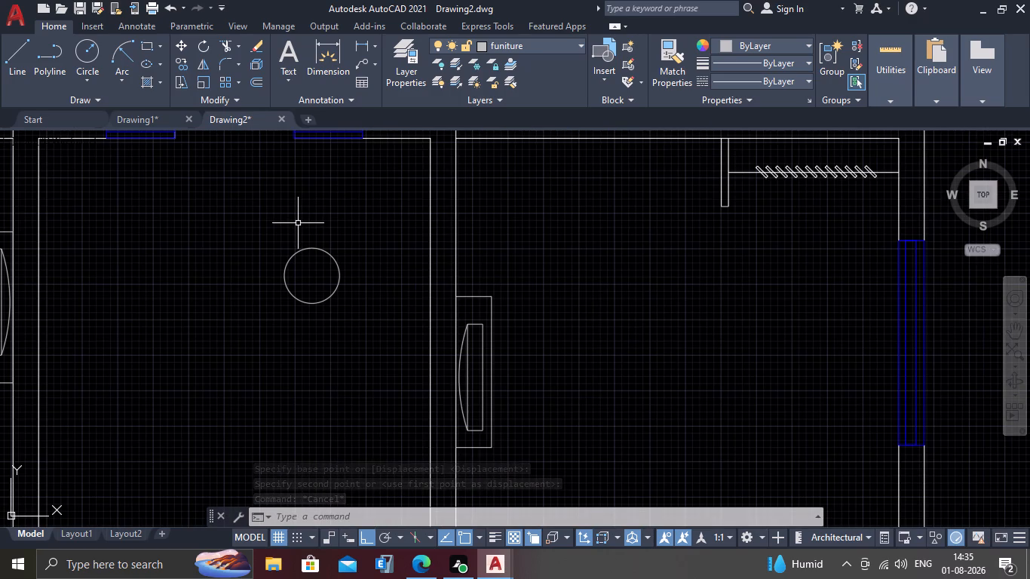
# Draw a square rotated 45 degrees, with corners pointing along the axes, northeast of the entrance hall circle.
pyautogui.scroll(1, 296, 225)
pyautogui.moveTo(296, 225); pyautogui.dragTo(358, 215, button='middle')
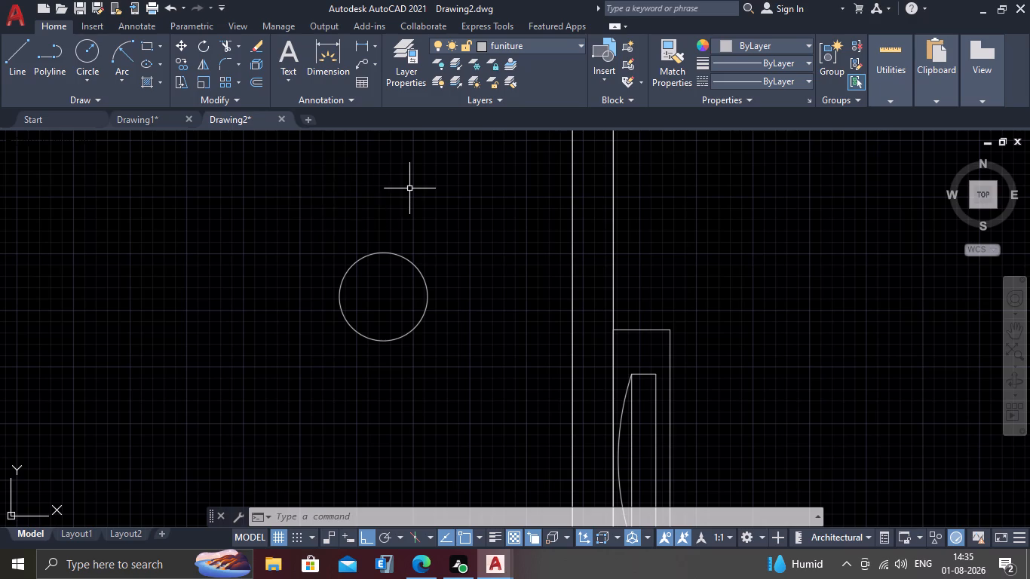
pyautogui.moveTo(412, 187); pyautogui.dragTo(388, 197, button='middle')
pyautogui.write('rec')
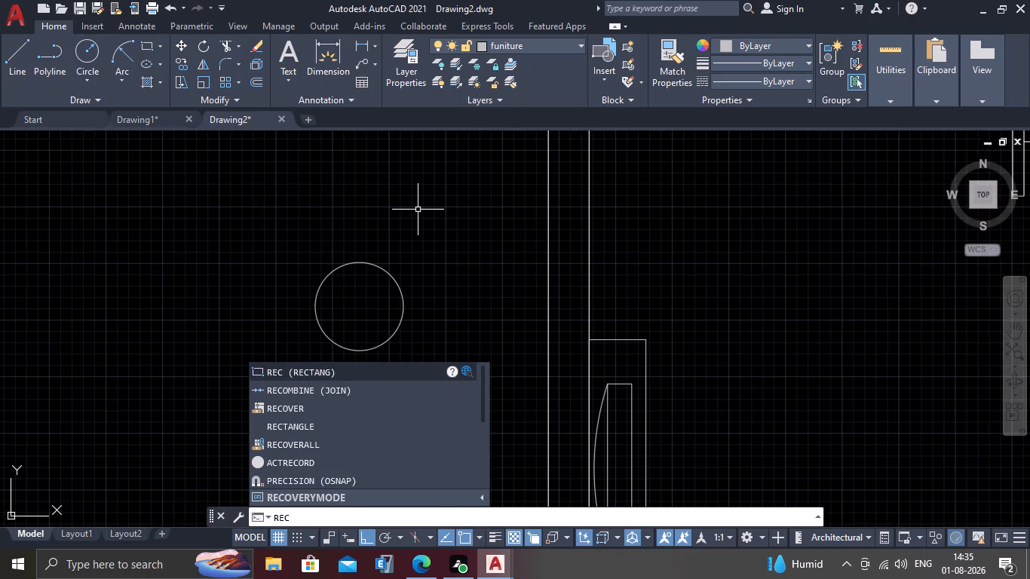
pyautogui.press('Return')
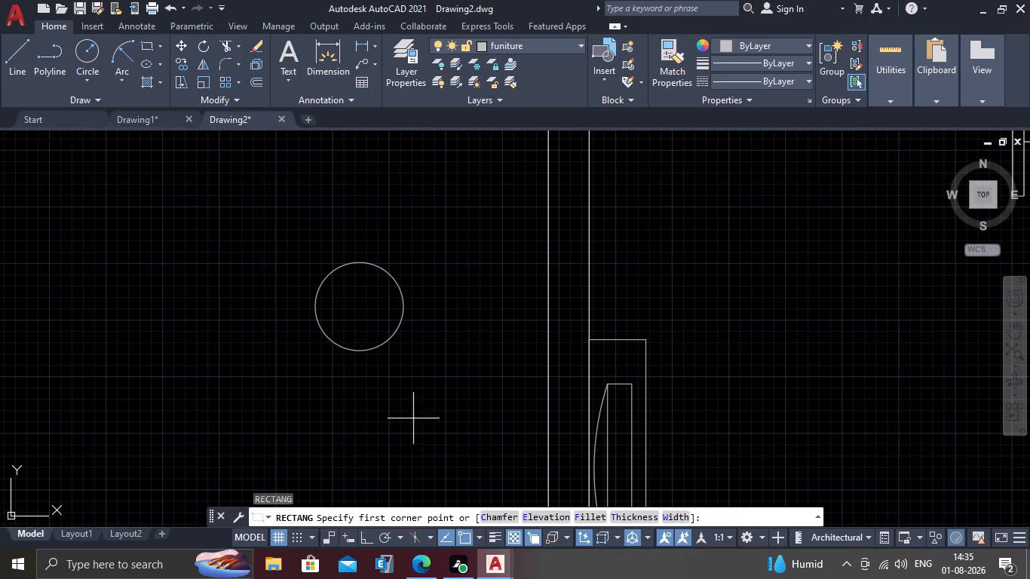
pyautogui.click(392, 204)
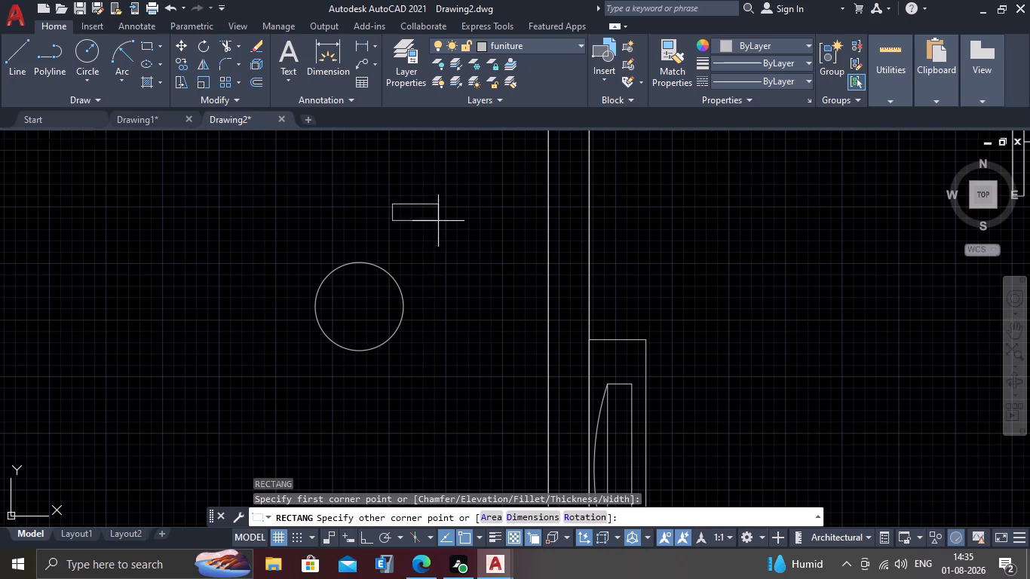
pyautogui.press('r')
pyautogui.press('Return')
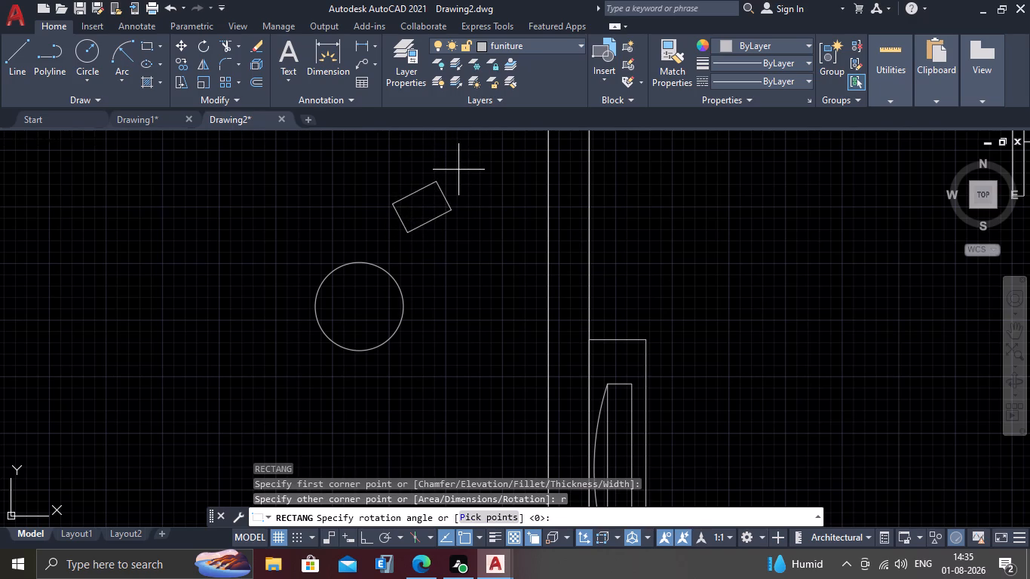
pyautogui.write('45')
pyautogui.press('Return')
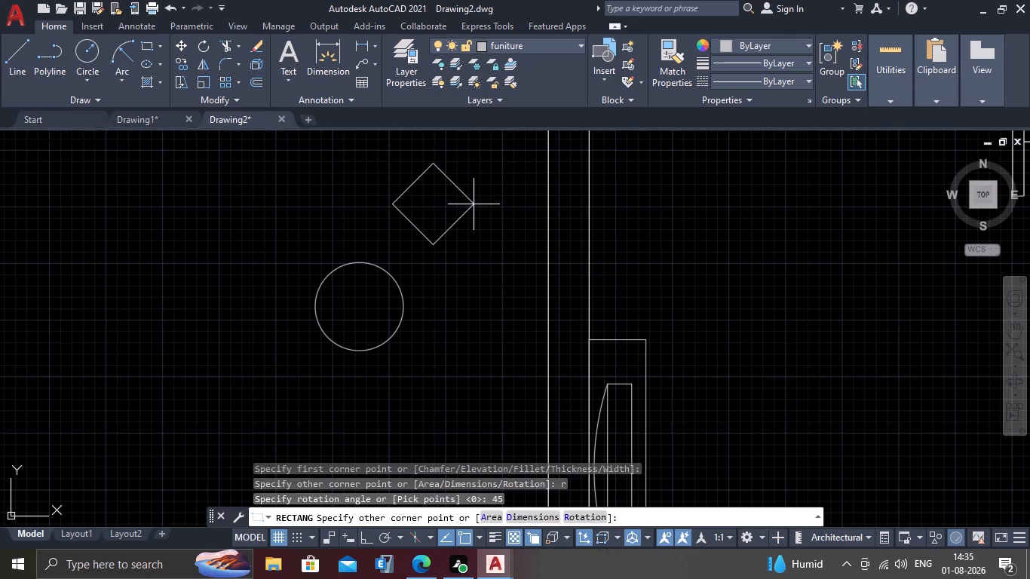
pyautogui.click(474, 204)
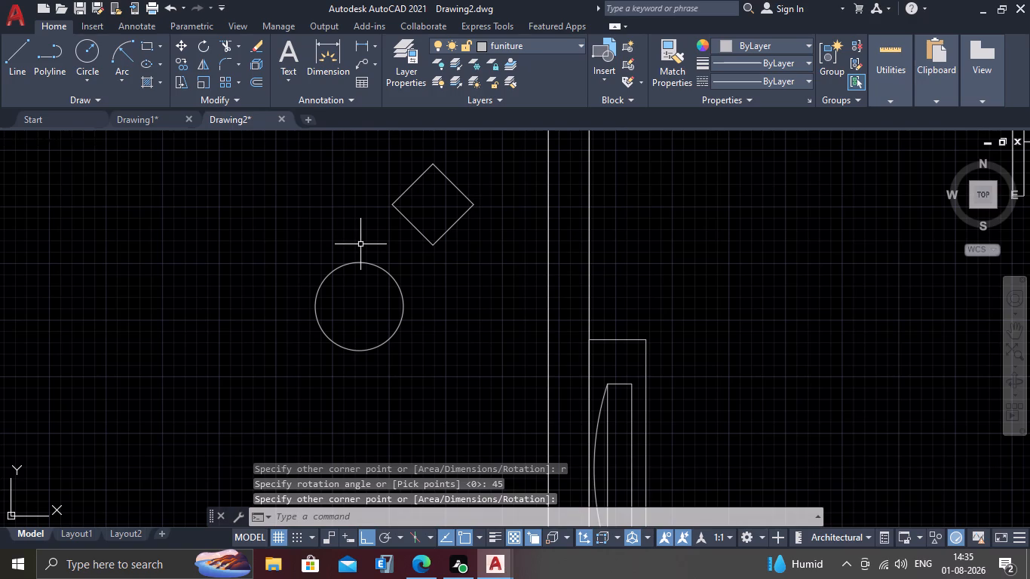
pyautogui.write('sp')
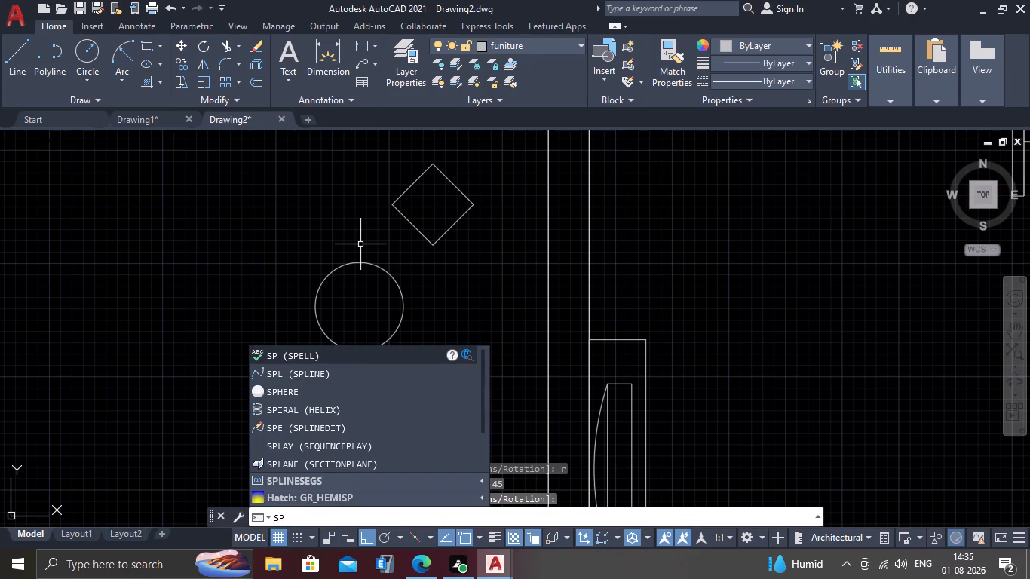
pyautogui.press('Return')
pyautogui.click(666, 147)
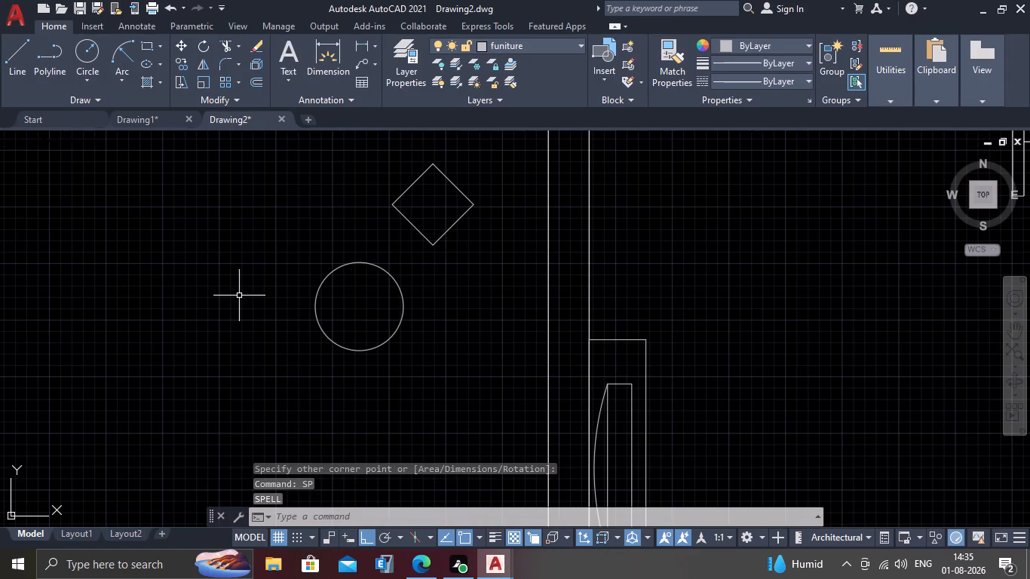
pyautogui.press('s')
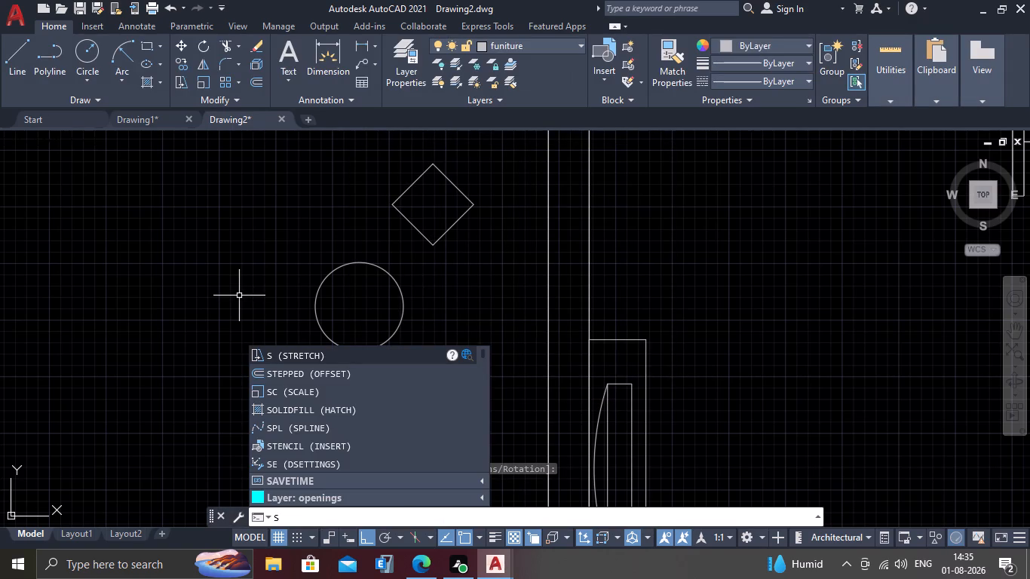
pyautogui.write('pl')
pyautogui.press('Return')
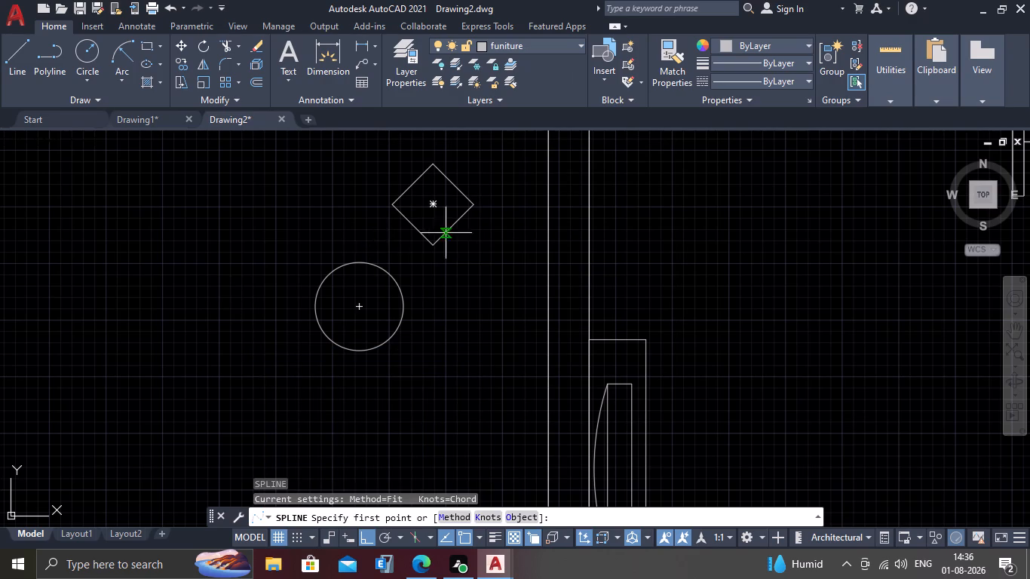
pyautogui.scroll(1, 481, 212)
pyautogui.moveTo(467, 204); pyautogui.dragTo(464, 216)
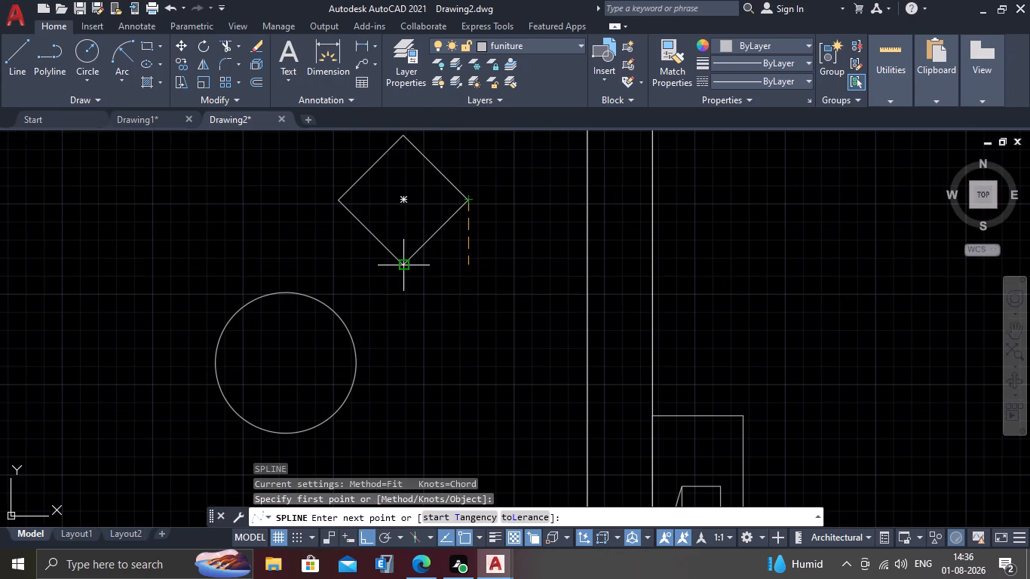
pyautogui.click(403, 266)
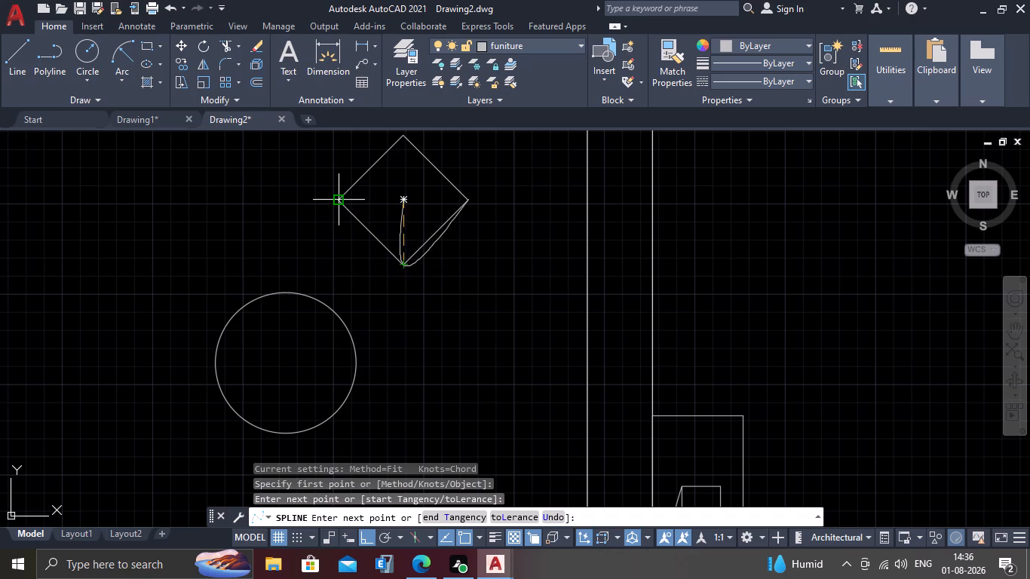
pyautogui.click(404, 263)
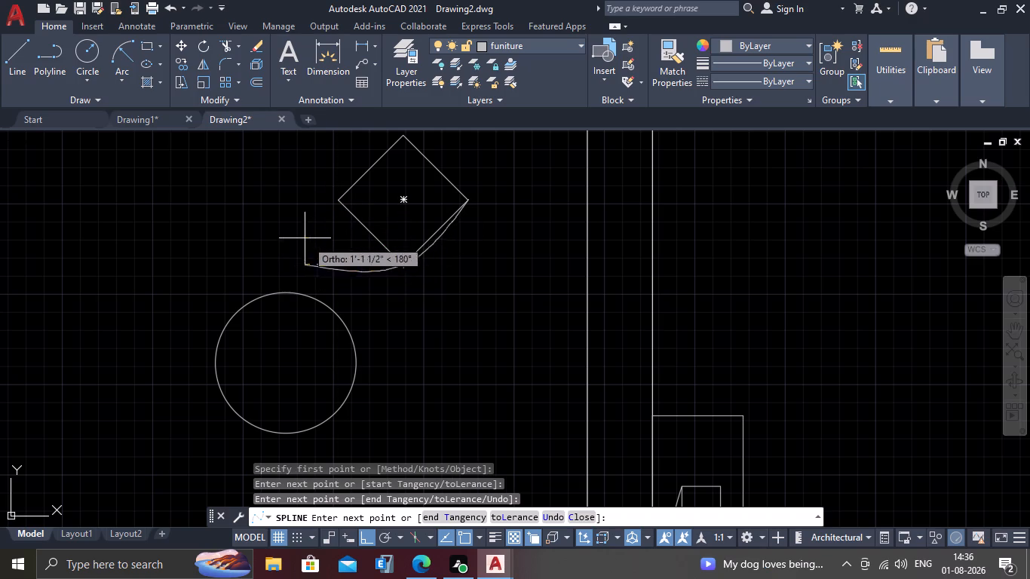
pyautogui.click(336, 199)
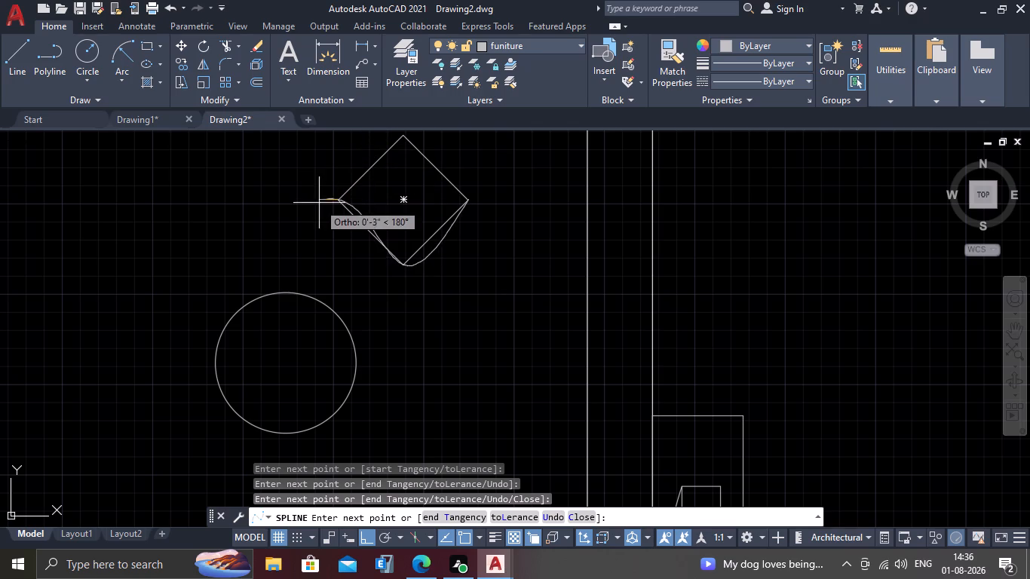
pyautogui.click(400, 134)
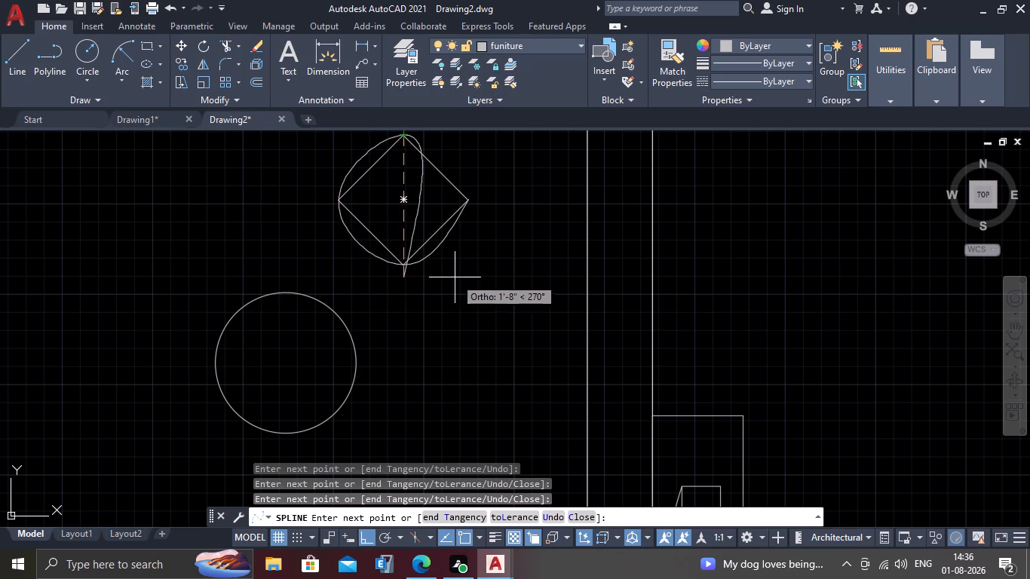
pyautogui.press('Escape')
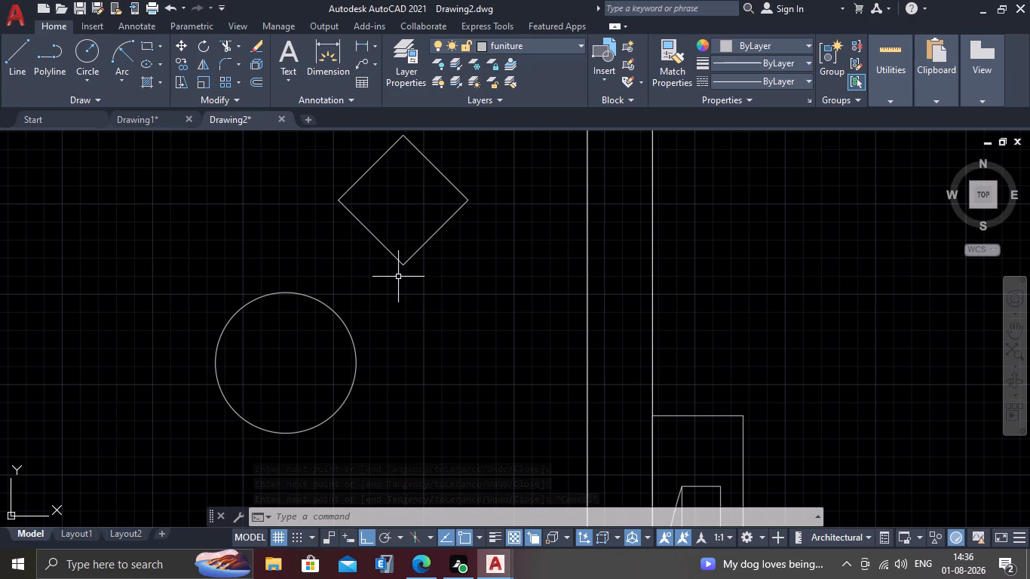
# Draw a fit-point spline through the rotated square's east, south, west and north corners, leaving the northeast side open.
pyautogui.press('Return')
pyautogui.click(467, 203)
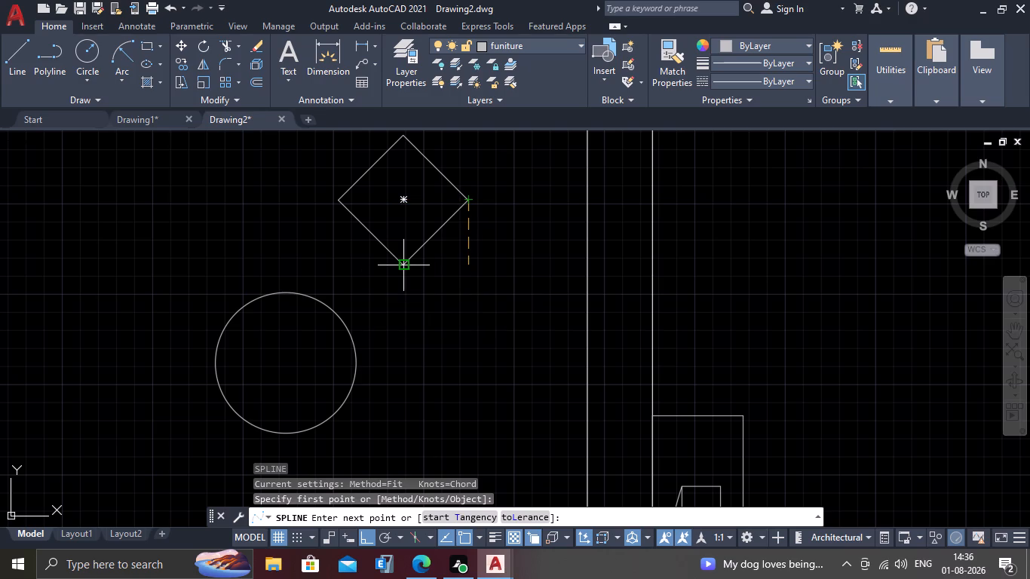
pyautogui.click(406, 264)
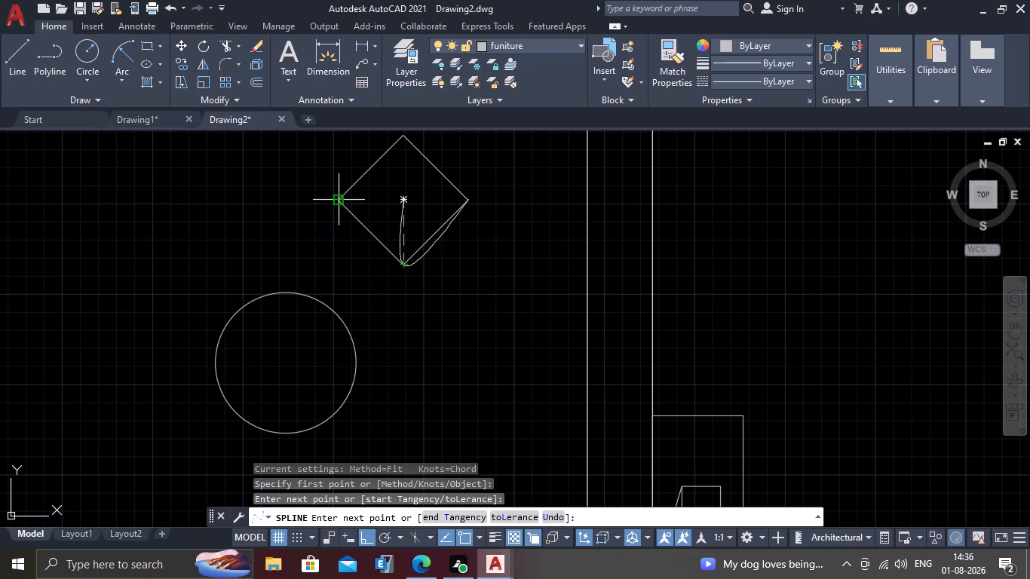
pyautogui.click(399, 265)
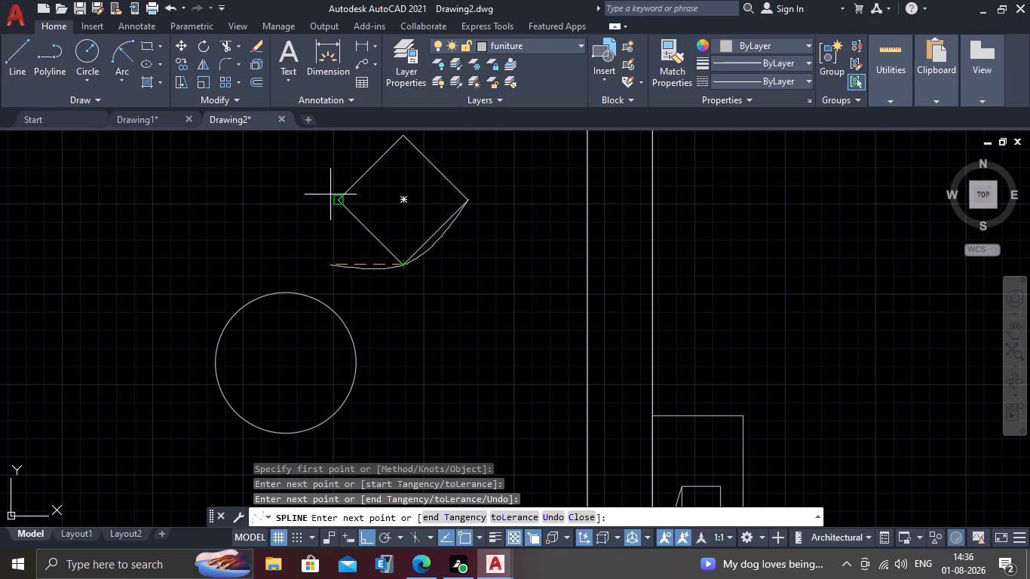
pyautogui.click(333, 201)
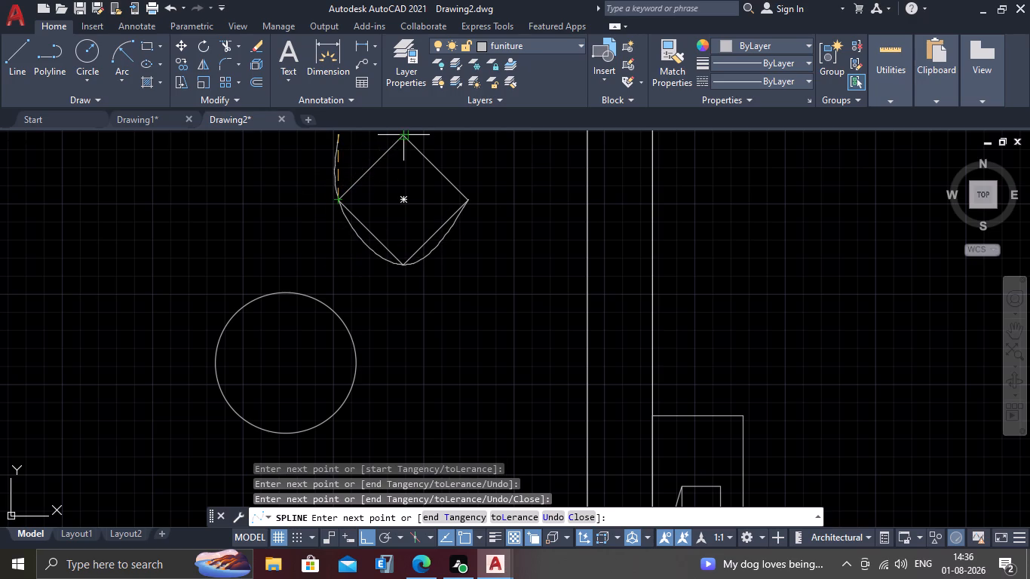
pyautogui.scroll(1, 400, 139)
pyautogui.moveTo(400, 139); pyautogui.dragTo(403, 155, button='middle')
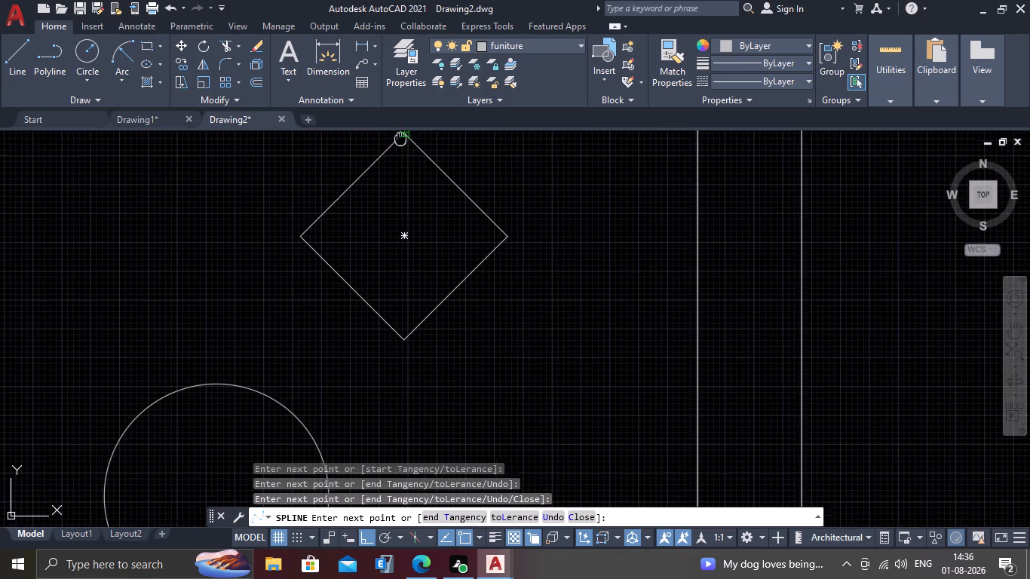
pyautogui.moveTo(403, 155); pyautogui.dragTo(415, 216, button='middle')
pyautogui.click(418, 207)
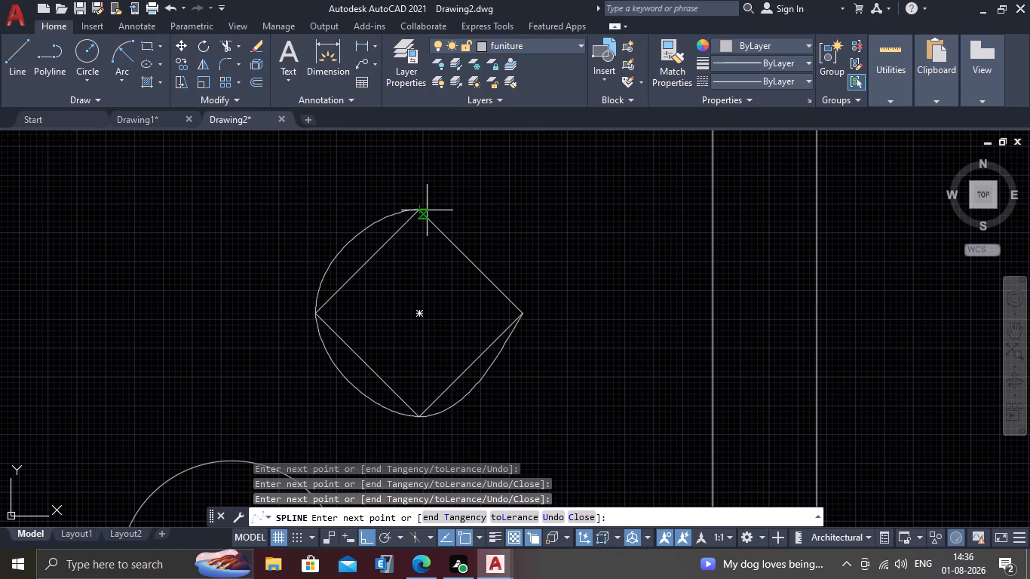
pyautogui.press('Return')
# Trim away the part of the spline that bulges outside the square's southwest edge.
pyautogui.scroll(-1, 443, 242)
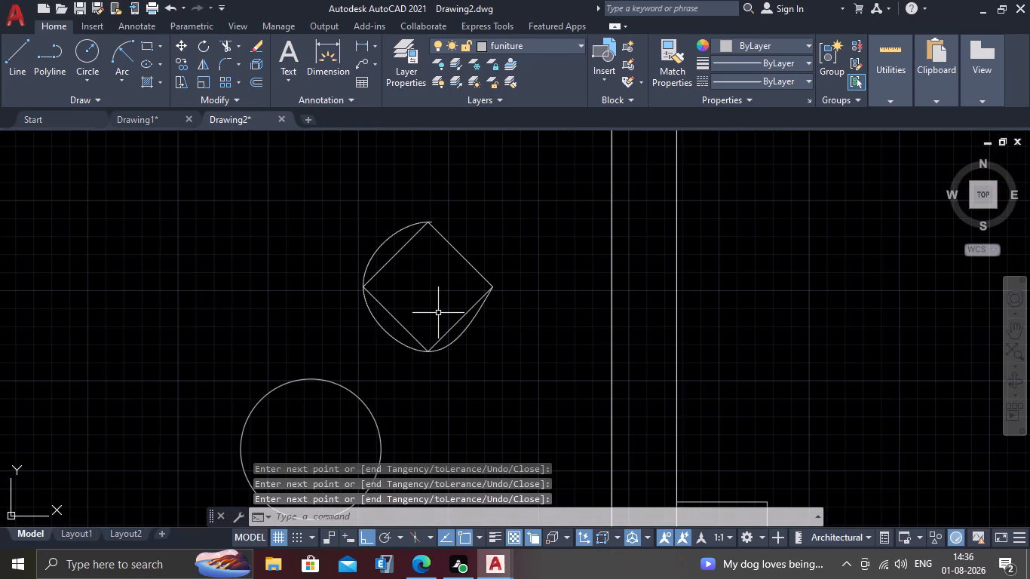
pyautogui.scroll(1, 424, 320)
pyautogui.click(374, 326)
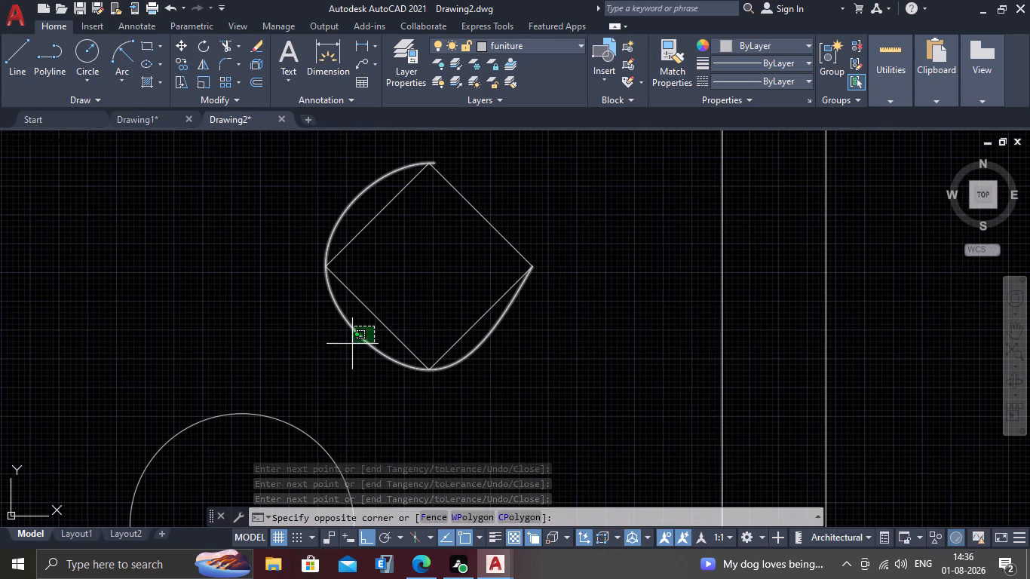
pyautogui.press('Escape')
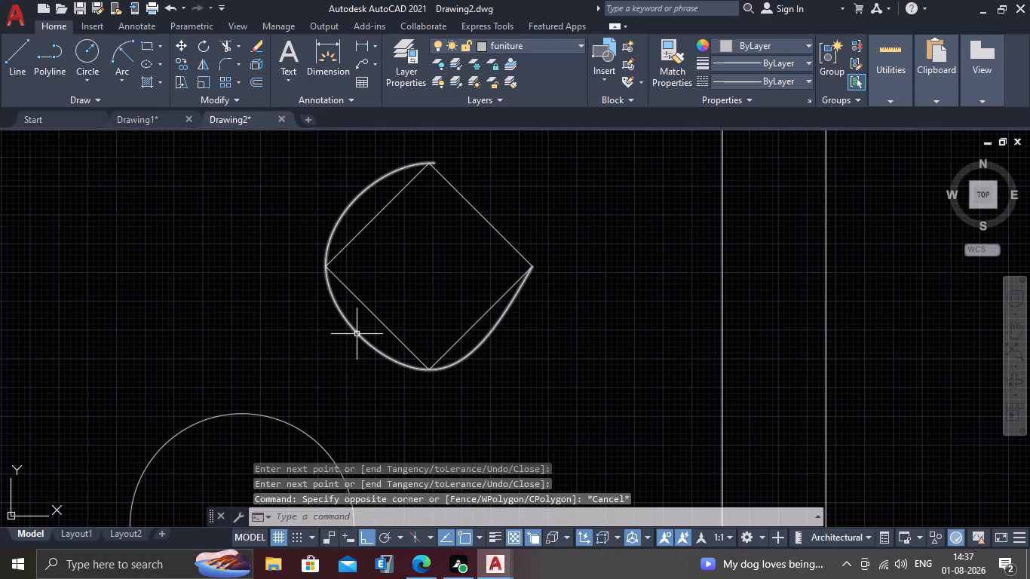
pyautogui.press('t')
pyautogui.press('r')
pyautogui.press('Return')
pyautogui.click(366, 339)
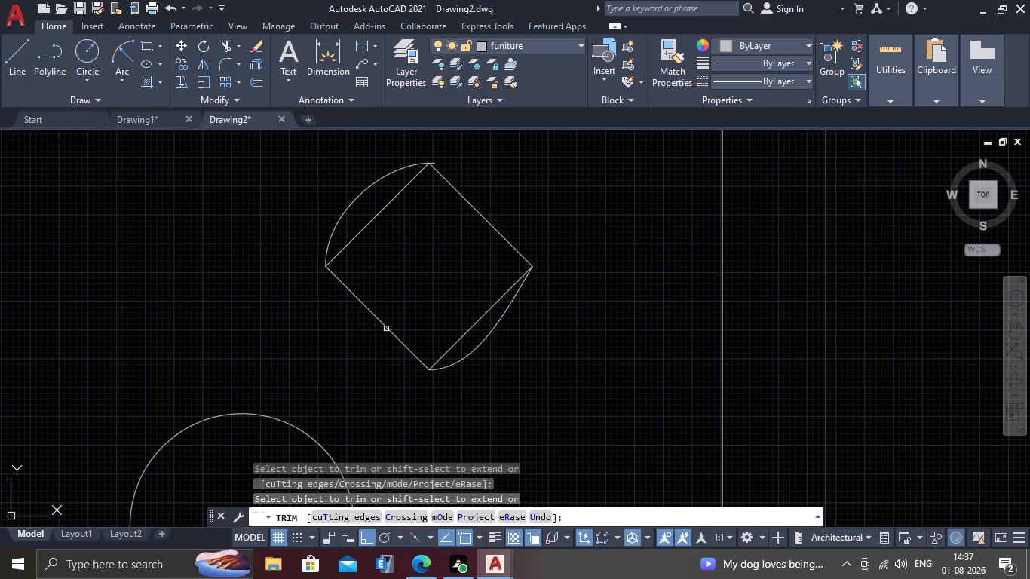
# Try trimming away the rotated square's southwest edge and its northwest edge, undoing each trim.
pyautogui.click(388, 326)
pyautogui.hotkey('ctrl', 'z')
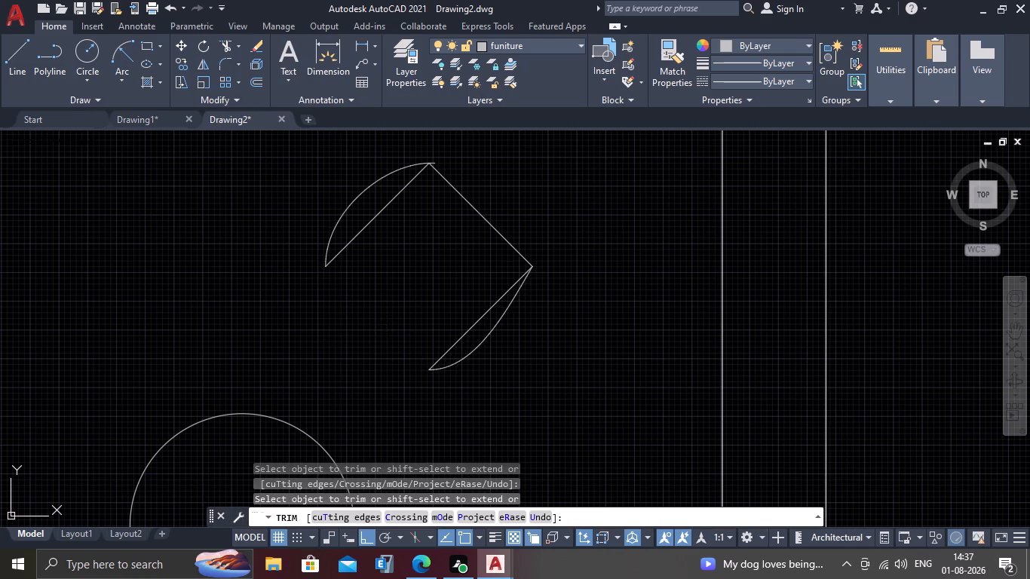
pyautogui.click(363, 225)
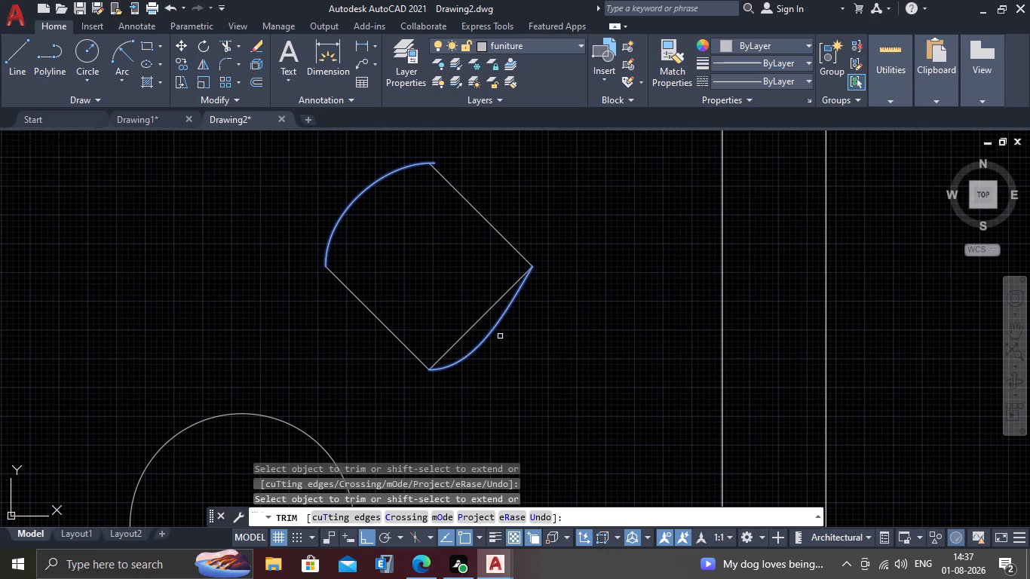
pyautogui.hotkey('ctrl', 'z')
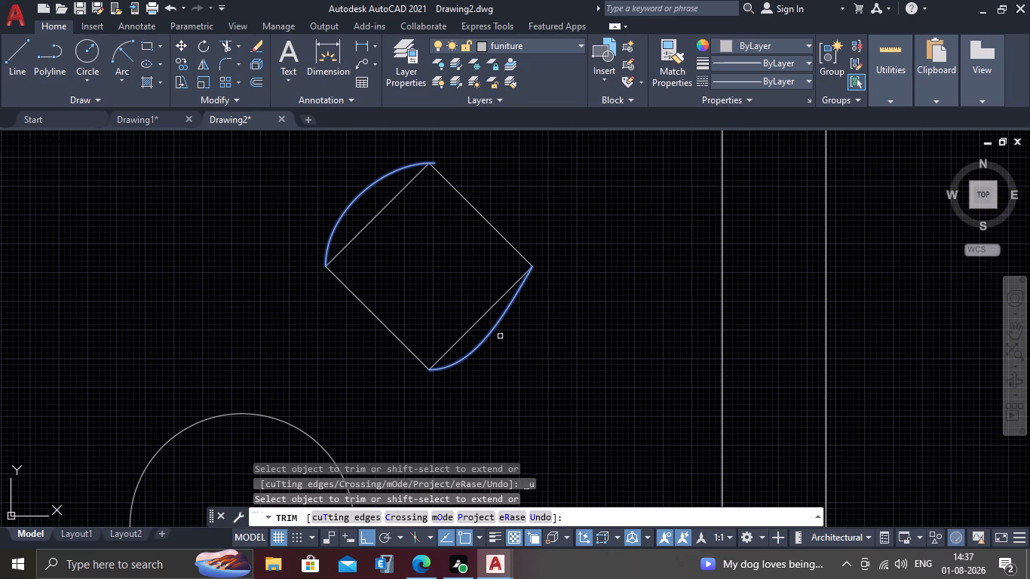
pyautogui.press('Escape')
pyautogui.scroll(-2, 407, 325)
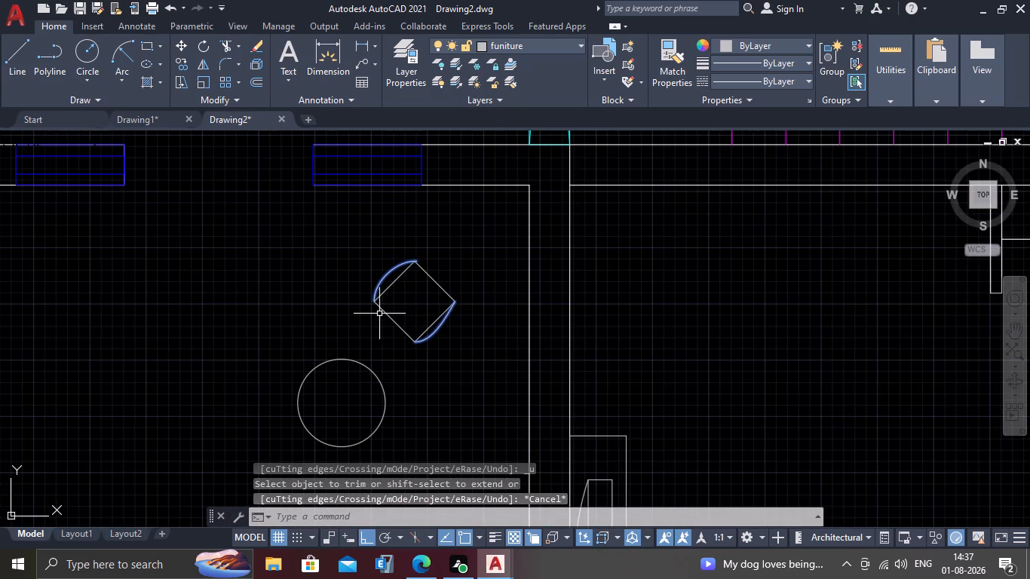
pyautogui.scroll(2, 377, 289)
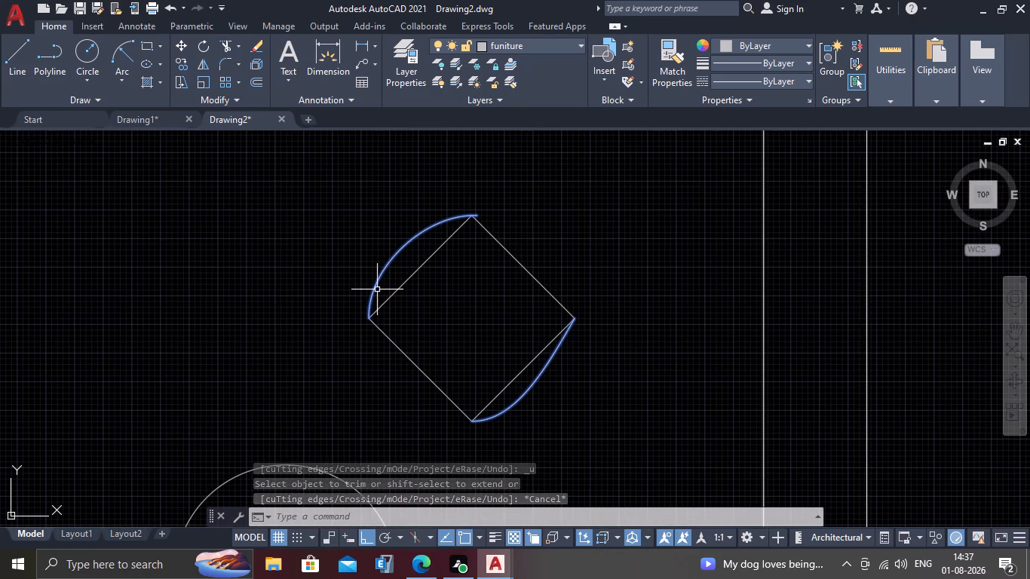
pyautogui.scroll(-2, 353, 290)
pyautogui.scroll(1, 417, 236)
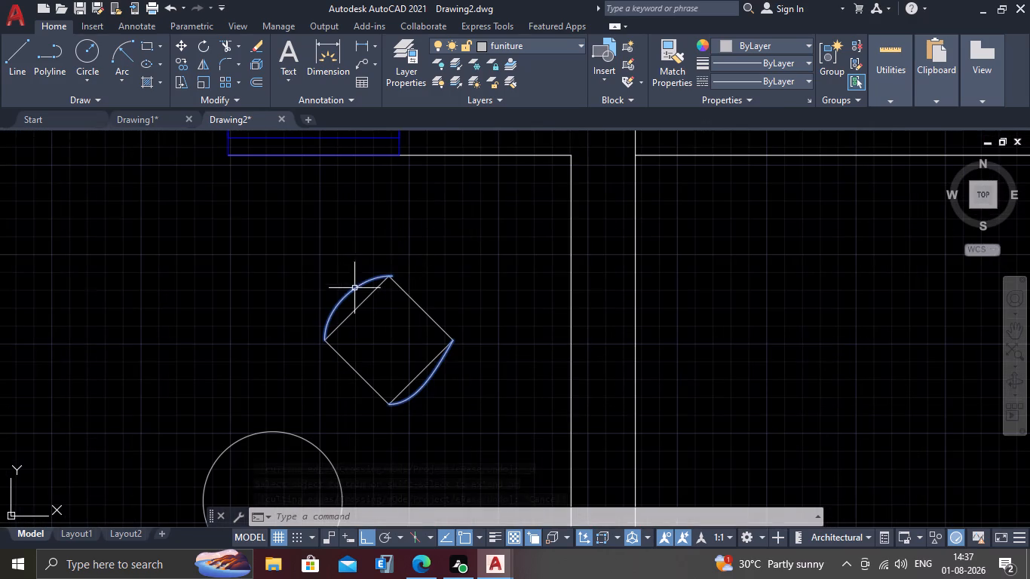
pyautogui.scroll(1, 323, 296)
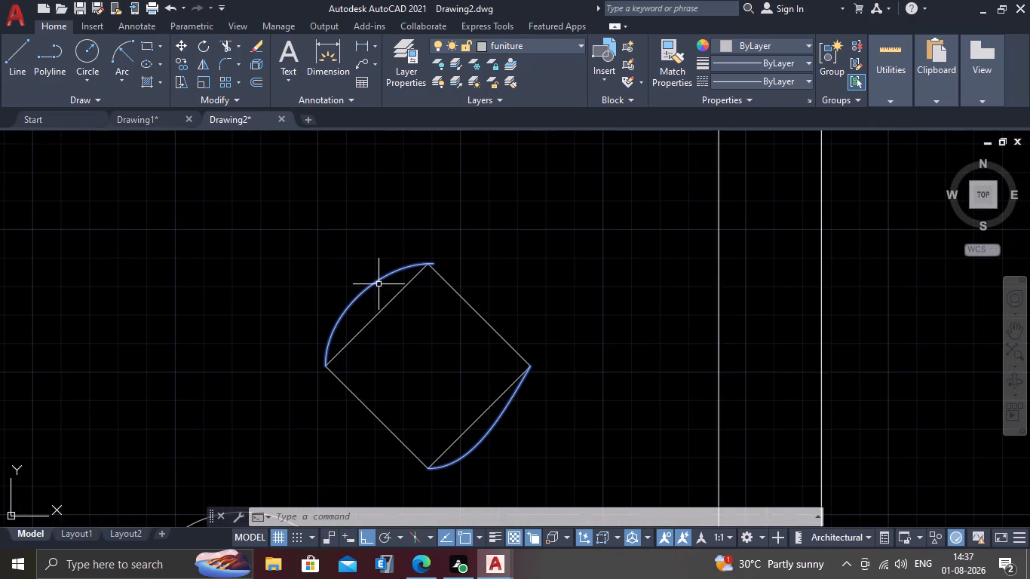
# Erase the curved spline segment outside the rotated square's northwest edge.
pyautogui.press('Delete')
pyautogui.click(376, 286)
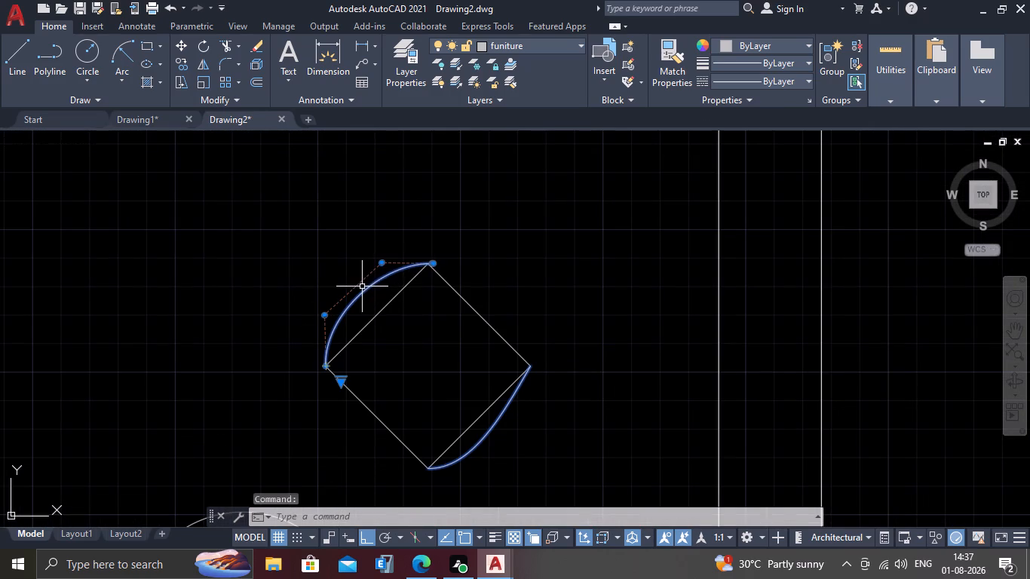
pyautogui.press('Delete')
pyautogui.press('Escape')
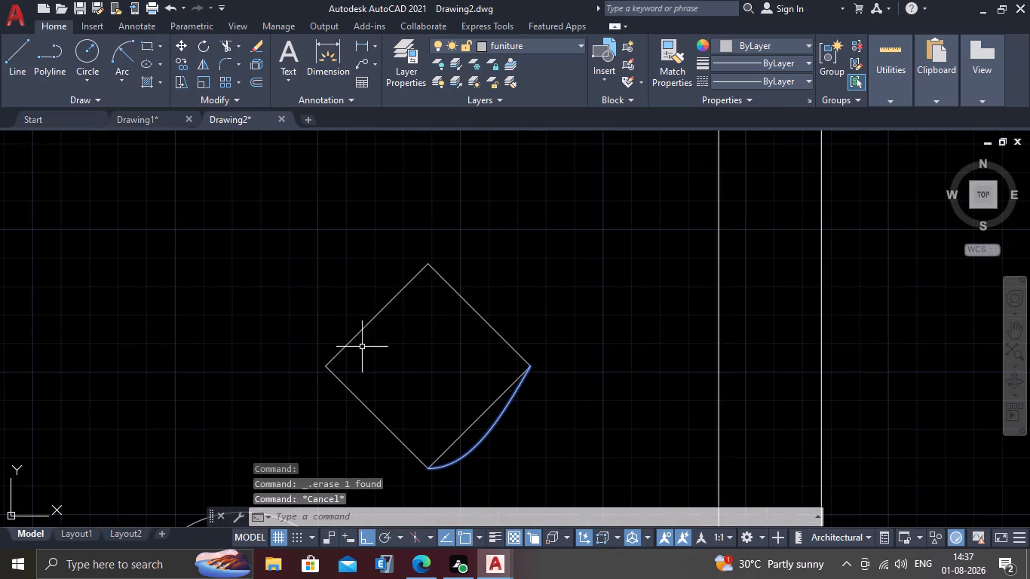
# Draw a fit-point spline from the rotated square's north corner through its west corner, ending a short distance due south of it.
pyautogui.write('spl')
pyautogui.press('Return')
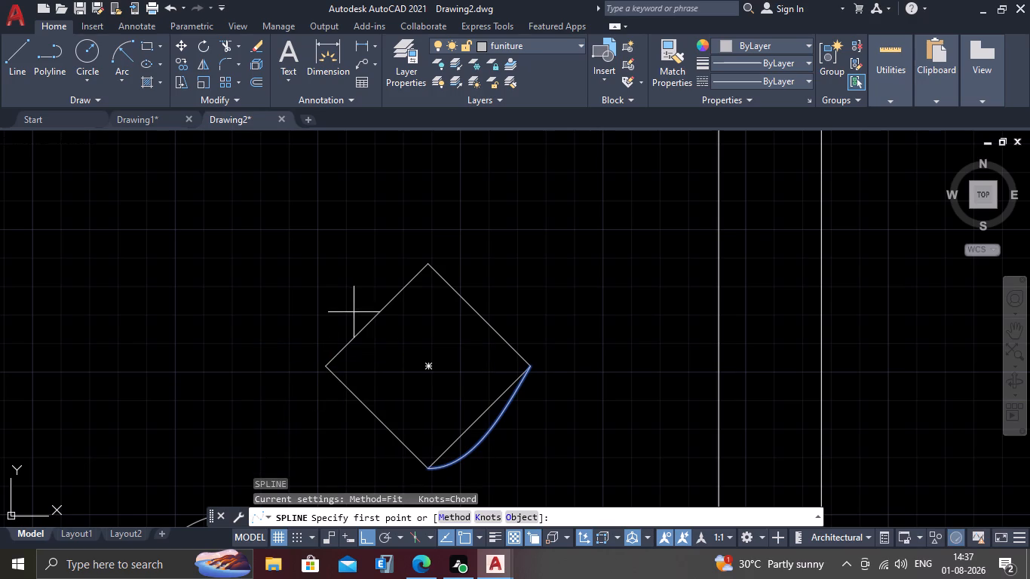
pyautogui.click(431, 265)
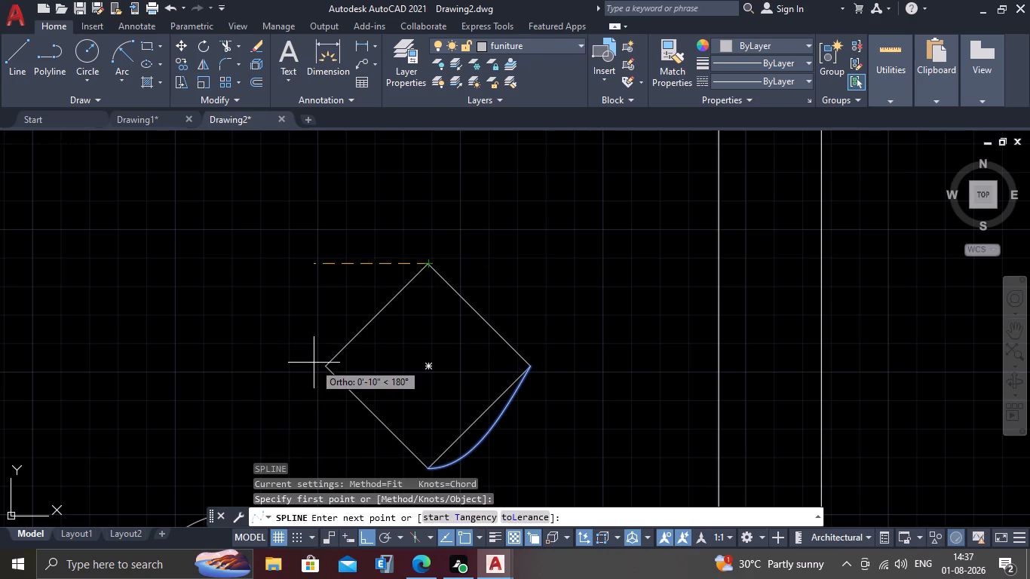
pyautogui.click(321, 365)
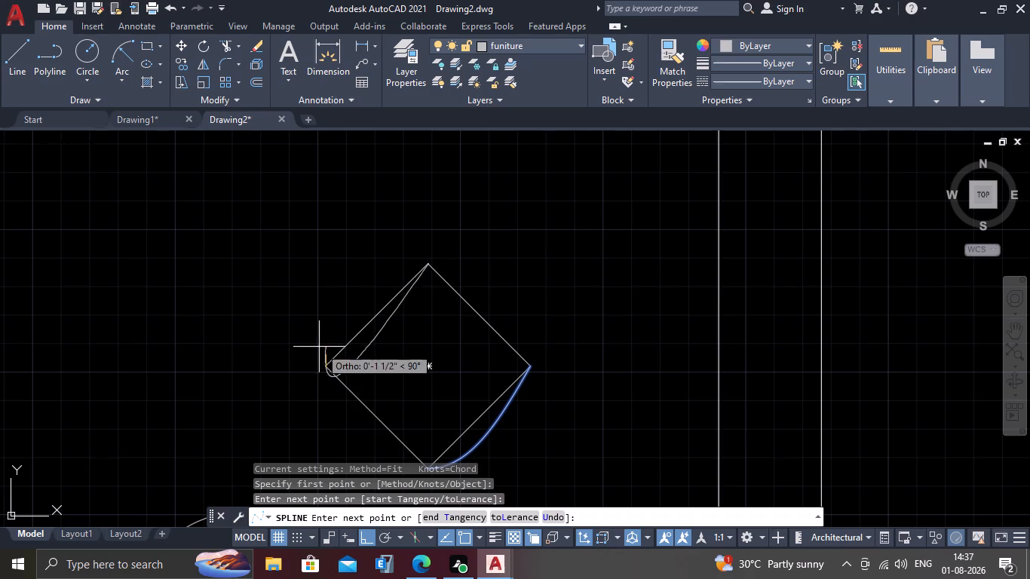
pyautogui.click(358, 426)
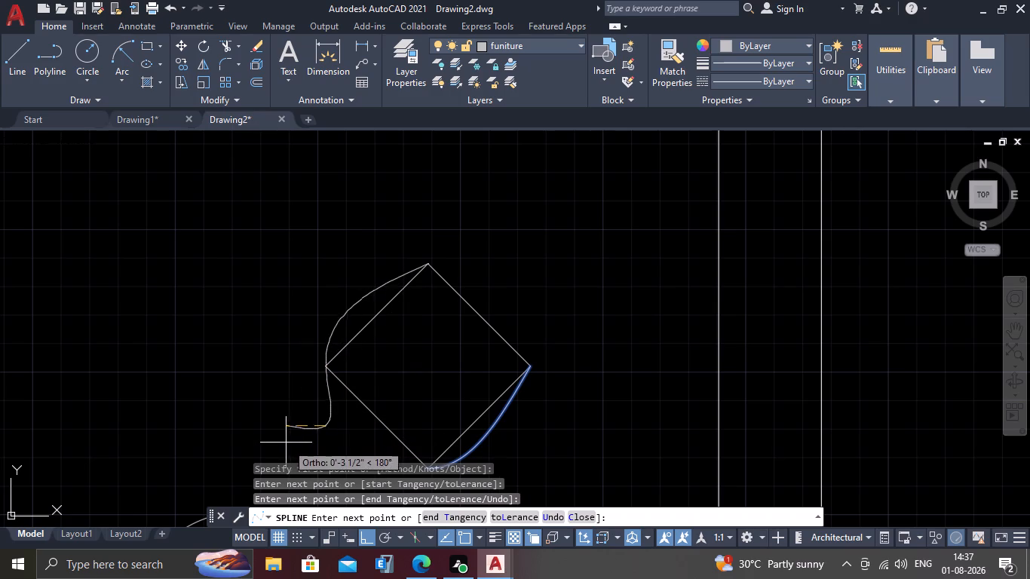
pyautogui.press('Return')
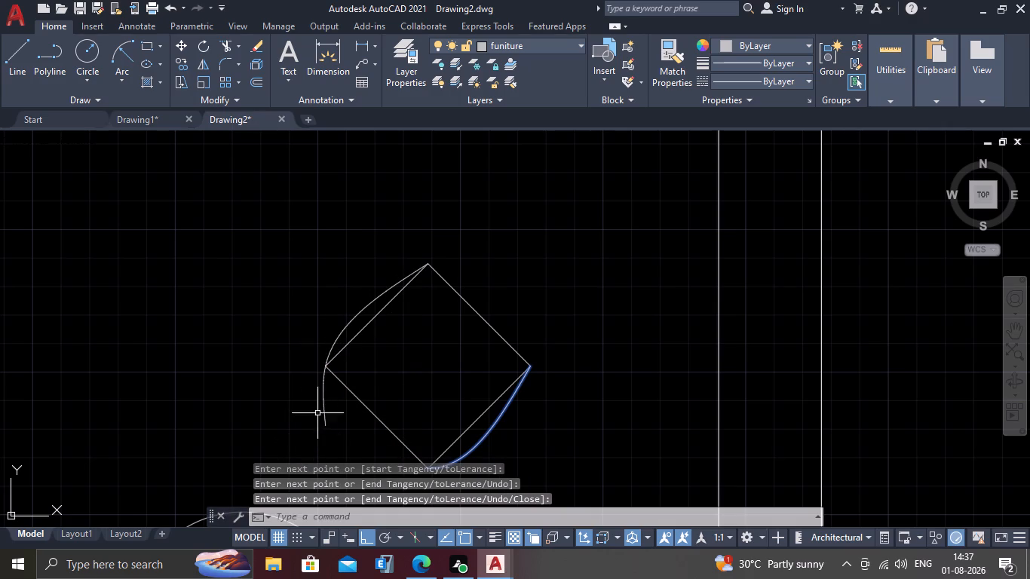
# Trim off the new spline's tail that extends south beyond the rotated square's west corner.
pyautogui.write('tr')
pyautogui.press('Return')
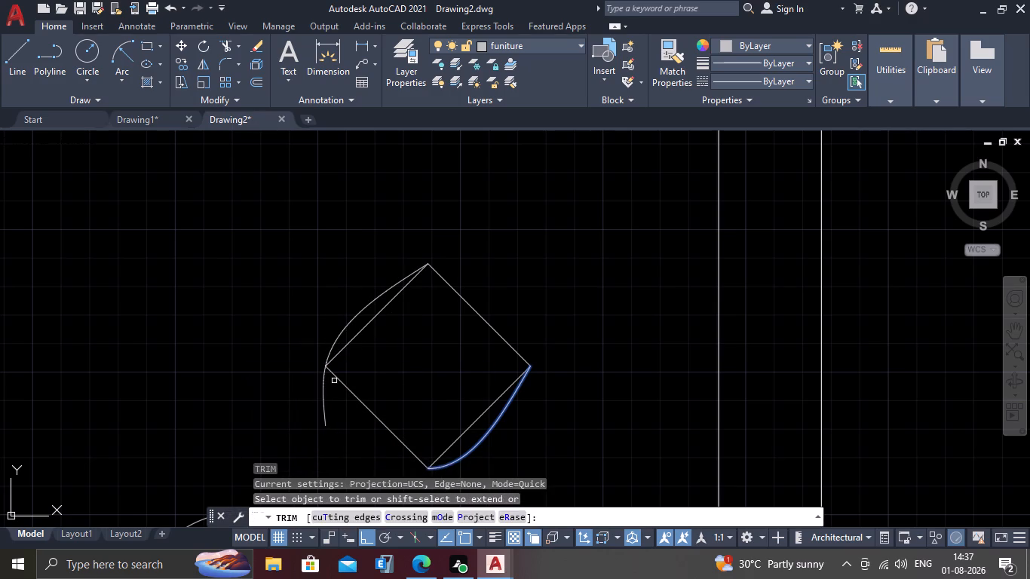
pyautogui.click(334, 381)
pyautogui.click(290, 412)
pyautogui.scroll(-1, 292, 410)
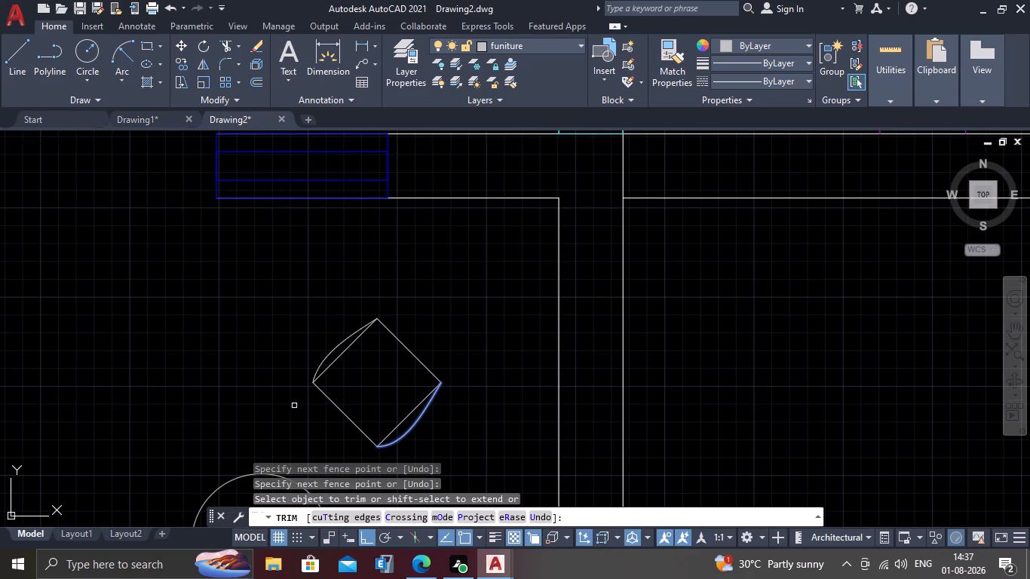
pyautogui.press('Escape')
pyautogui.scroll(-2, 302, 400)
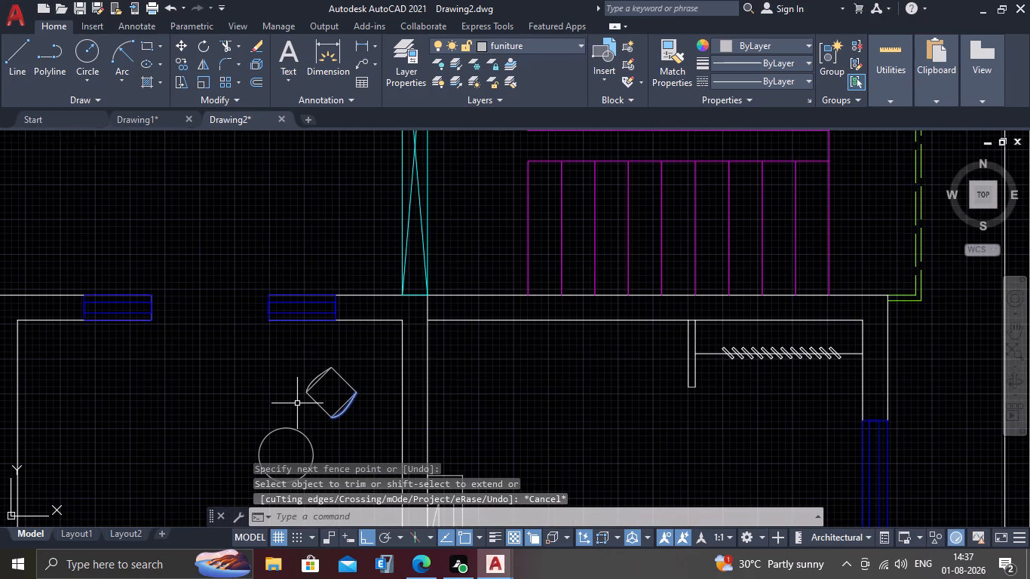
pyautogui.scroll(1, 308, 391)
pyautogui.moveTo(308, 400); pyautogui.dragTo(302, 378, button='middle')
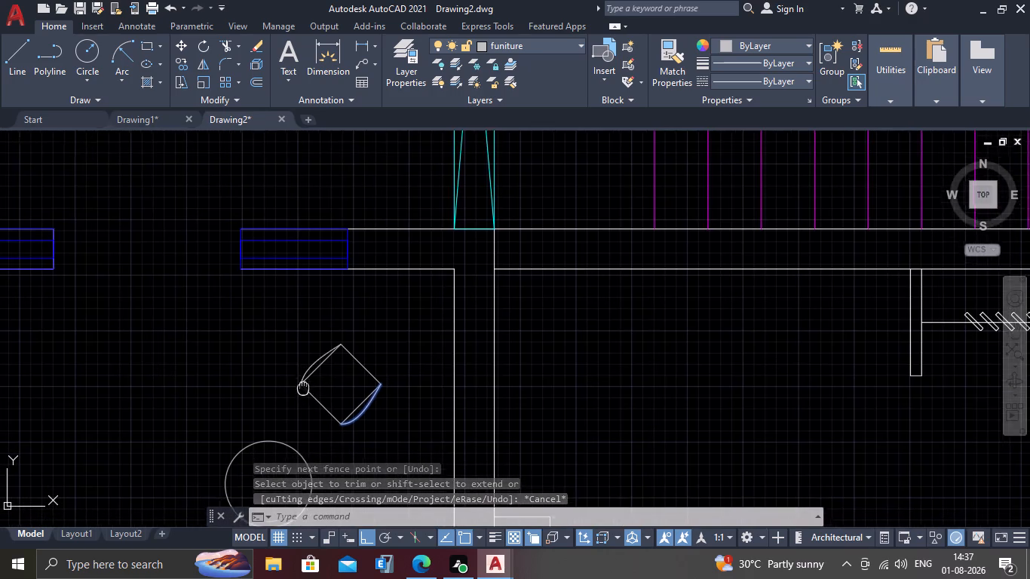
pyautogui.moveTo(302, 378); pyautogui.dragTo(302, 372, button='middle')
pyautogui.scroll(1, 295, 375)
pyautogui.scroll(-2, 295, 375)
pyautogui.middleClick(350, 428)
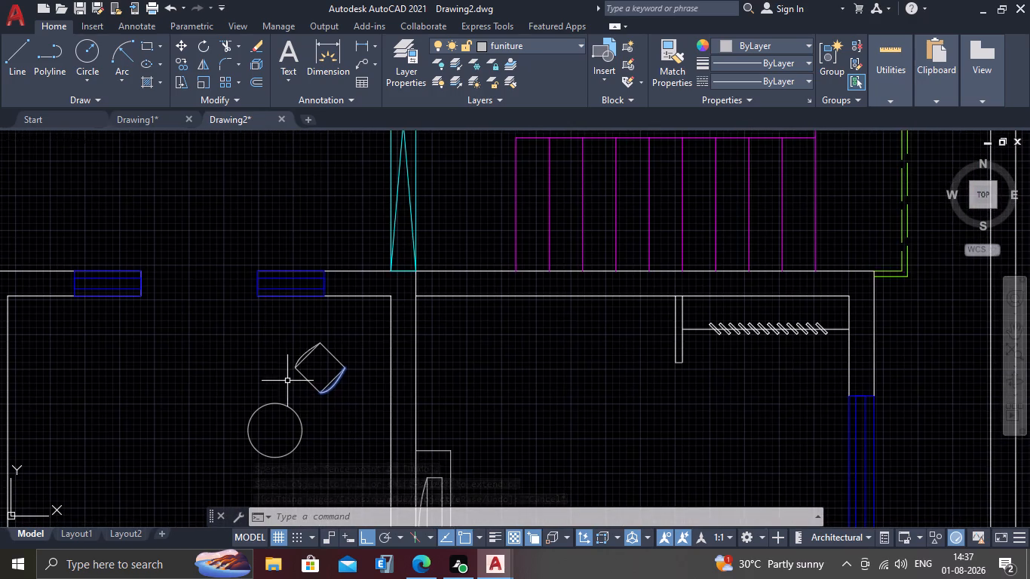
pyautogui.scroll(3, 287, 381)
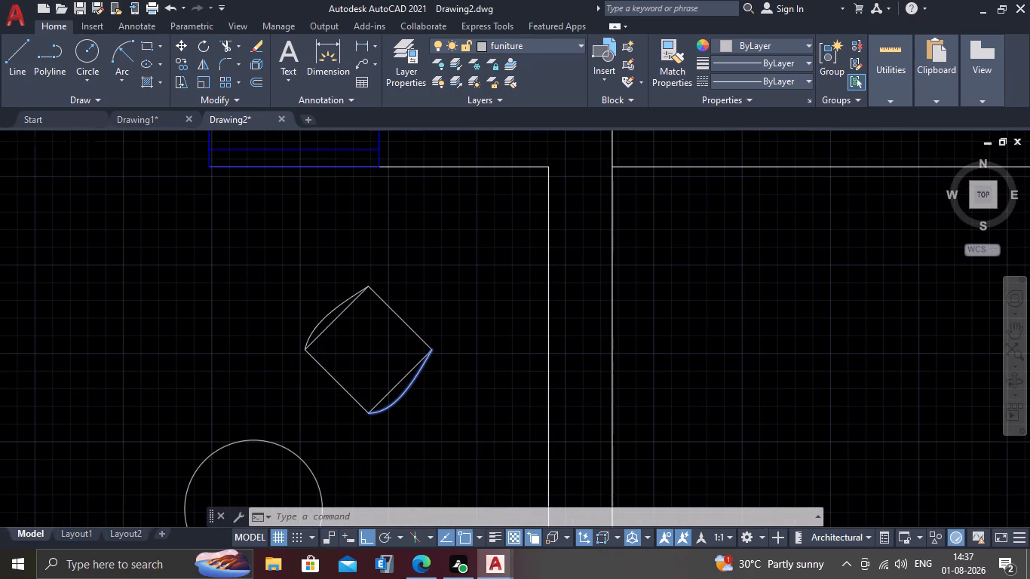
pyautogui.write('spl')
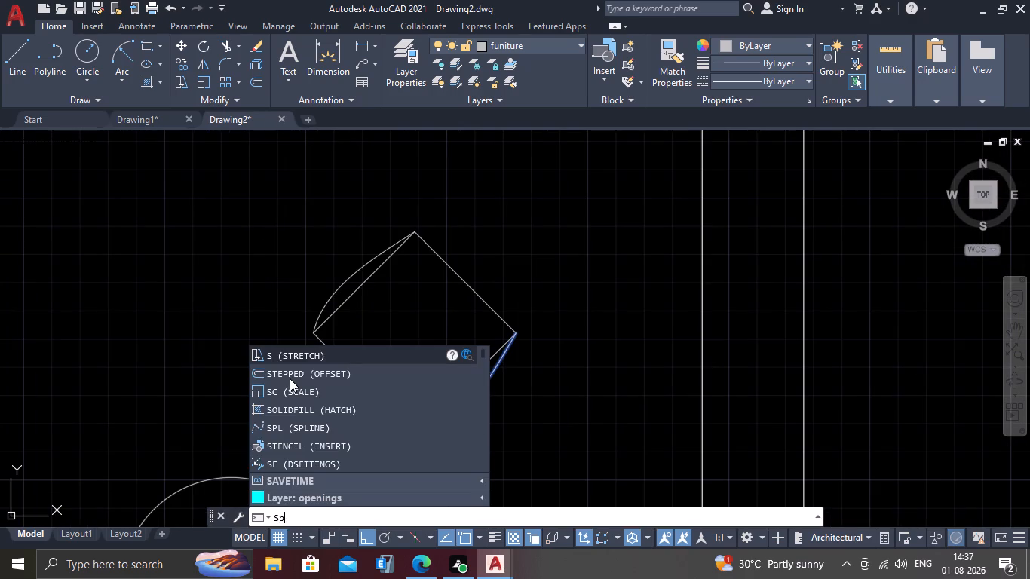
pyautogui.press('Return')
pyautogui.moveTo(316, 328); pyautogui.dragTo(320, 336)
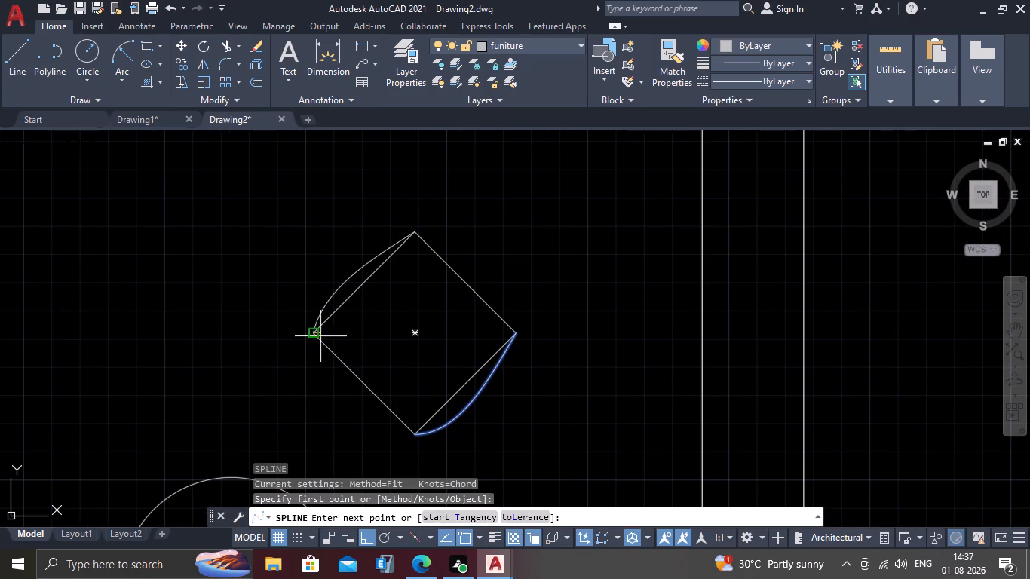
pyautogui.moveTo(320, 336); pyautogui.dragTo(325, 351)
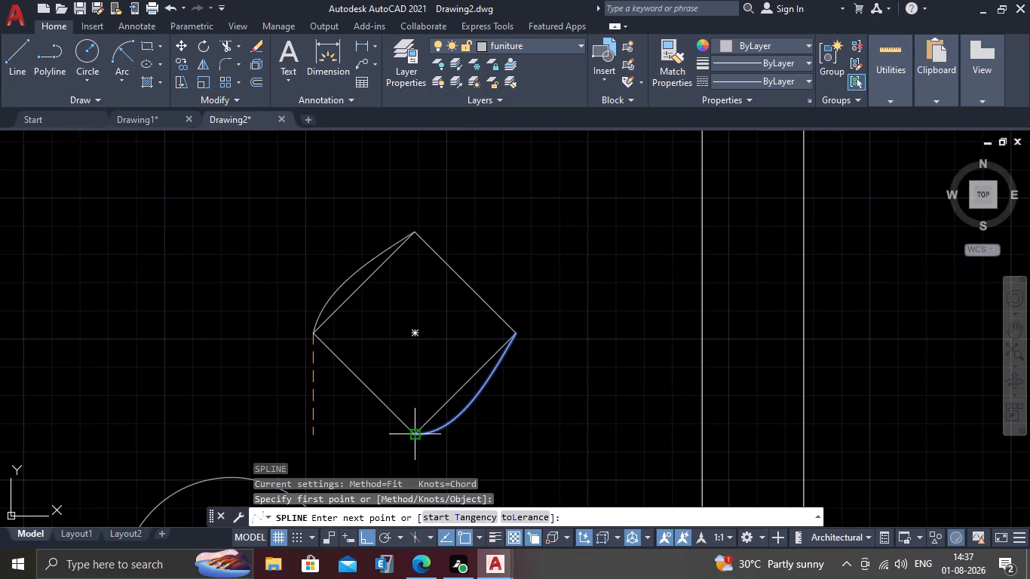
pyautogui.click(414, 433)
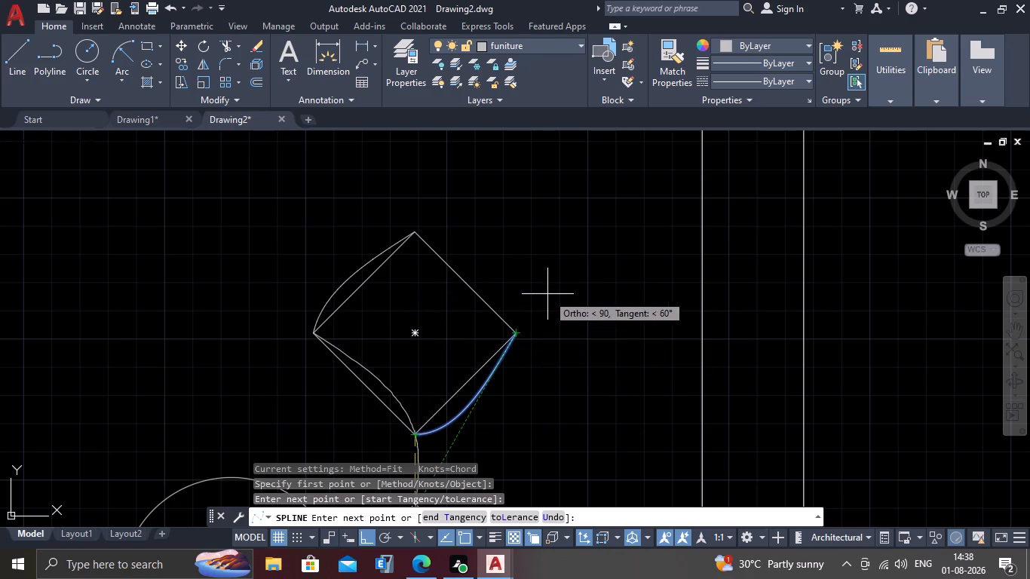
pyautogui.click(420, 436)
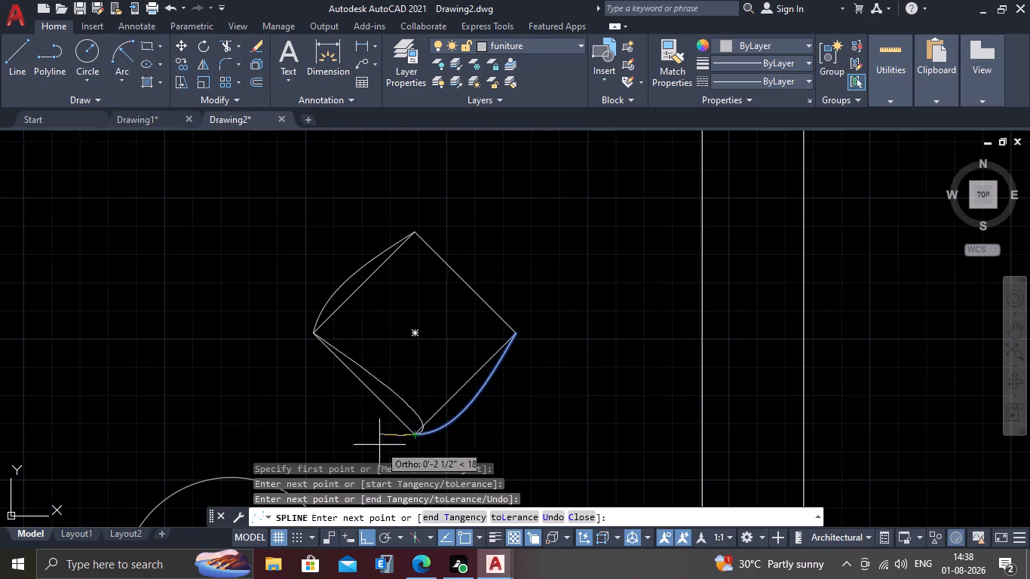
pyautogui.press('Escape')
# Draw a small rectangle with rotation 0, its opposite corners on the rotated square's northeast edge, starting near the north corner.
pyautogui.scroll(-1, 314, 342)
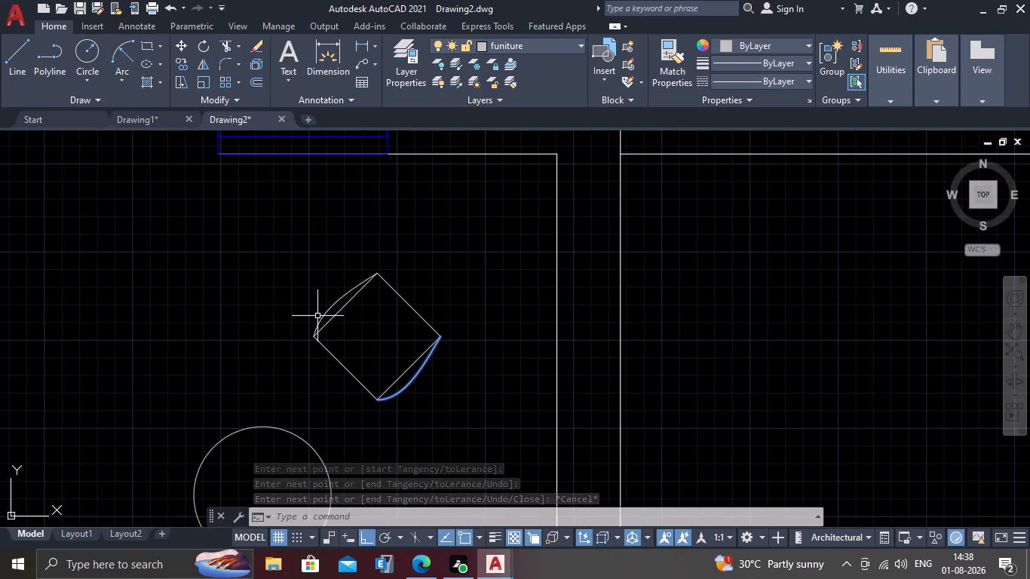
pyautogui.scroll(-1, 319, 324)
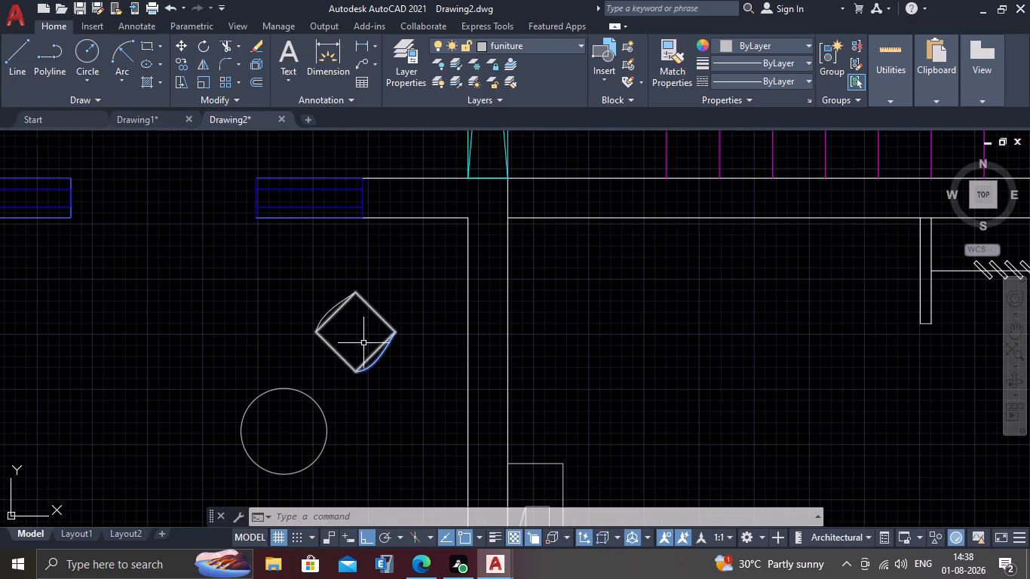
pyautogui.scroll(1, 379, 308)
pyautogui.moveTo(338, 302); pyautogui.dragTo(323, 326, button='middle')
pyautogui.scroll(1, 323, 326)
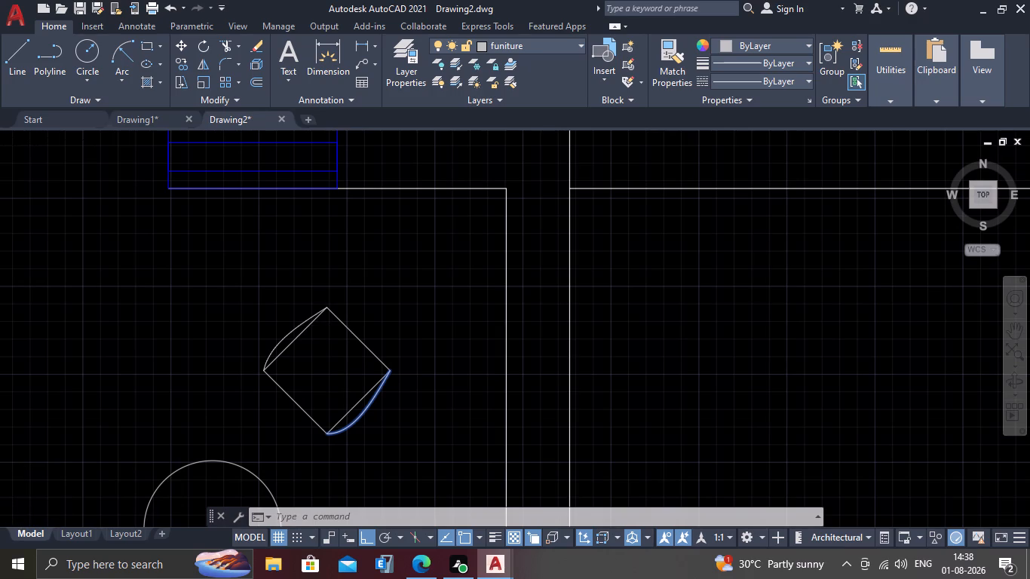
pyautogui.write('rec')
pyautogui.press('Return')
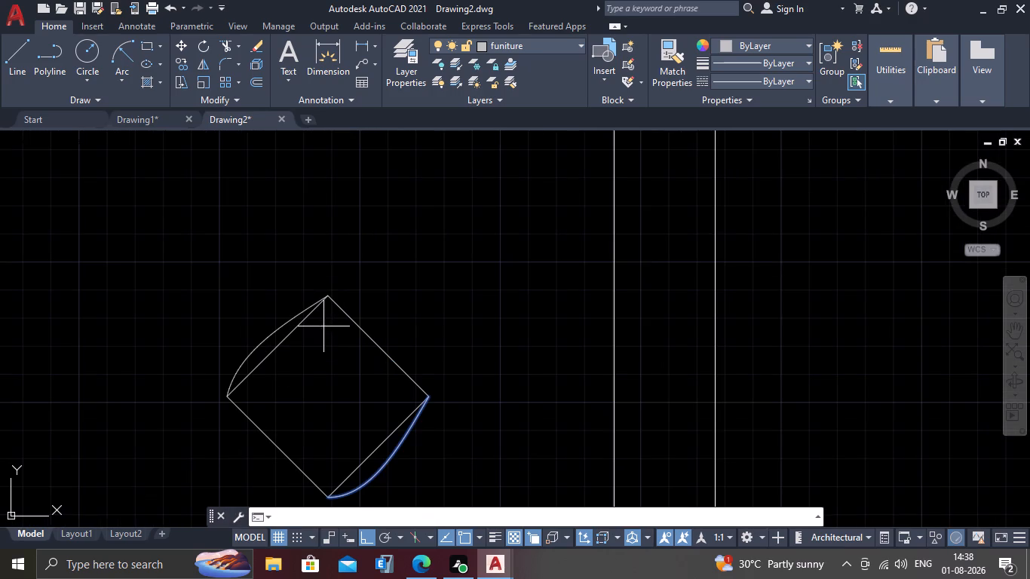
pyautogui.click(331, 311)
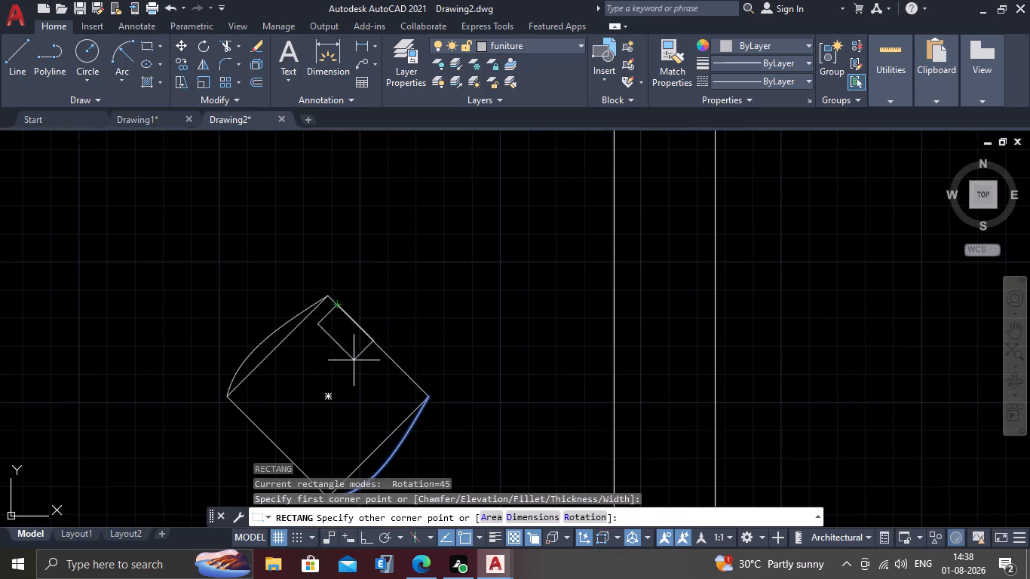
pyautogui.press('r')
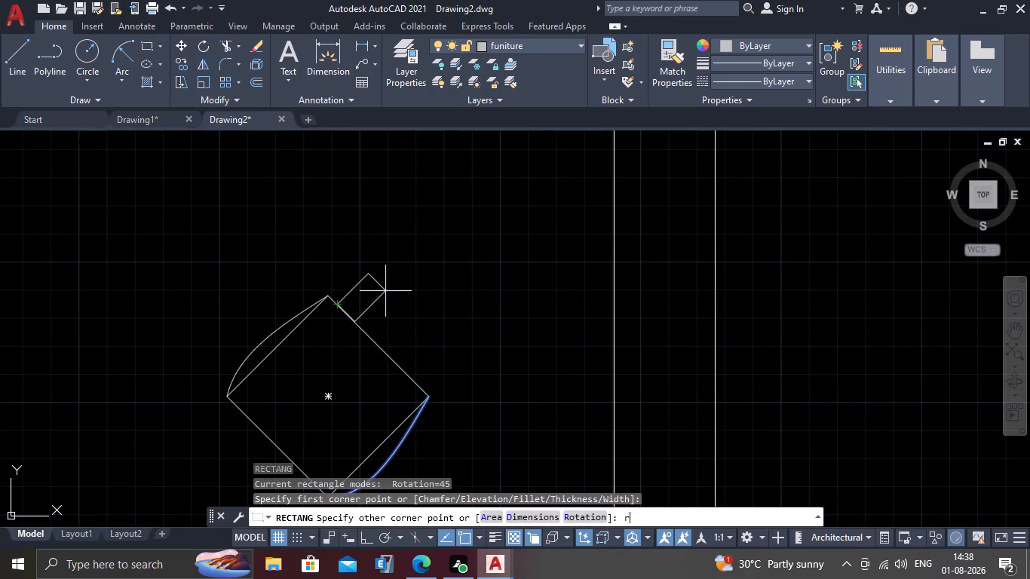
pyautogui.press('Return')
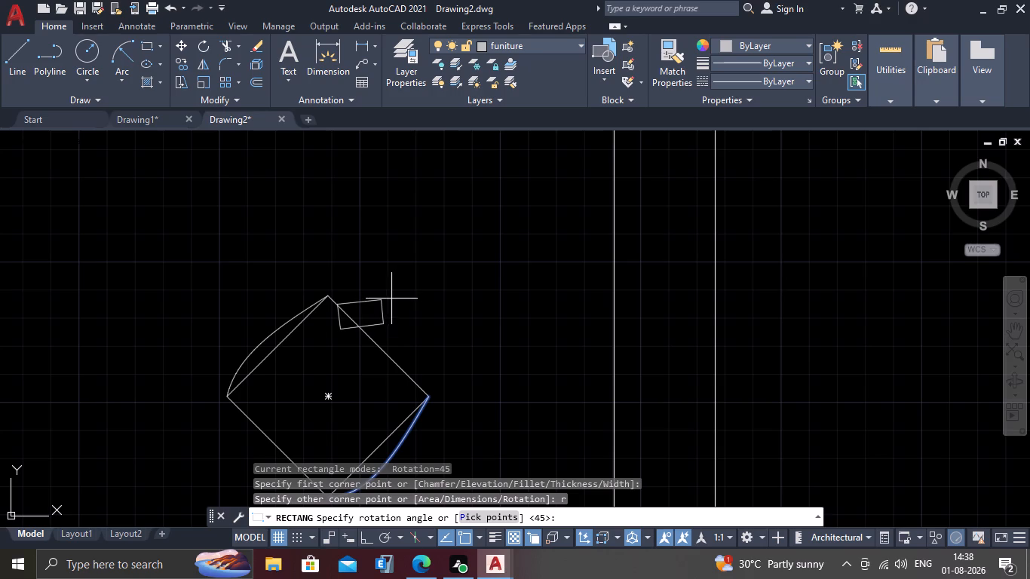
pyautogui.scroll(2, 390, 300)
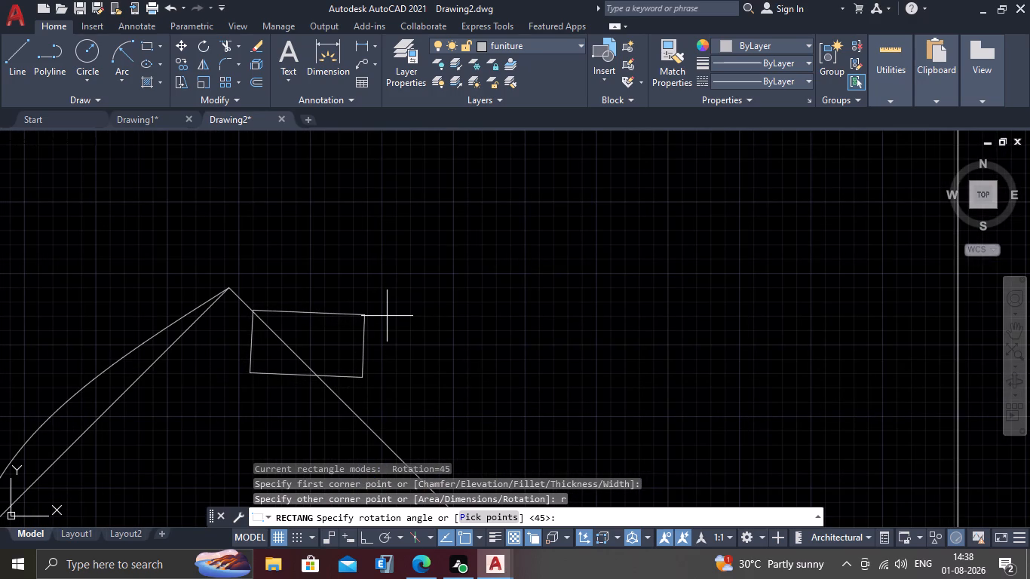
pyautogui.write('45')
pyautogui.press('Return')
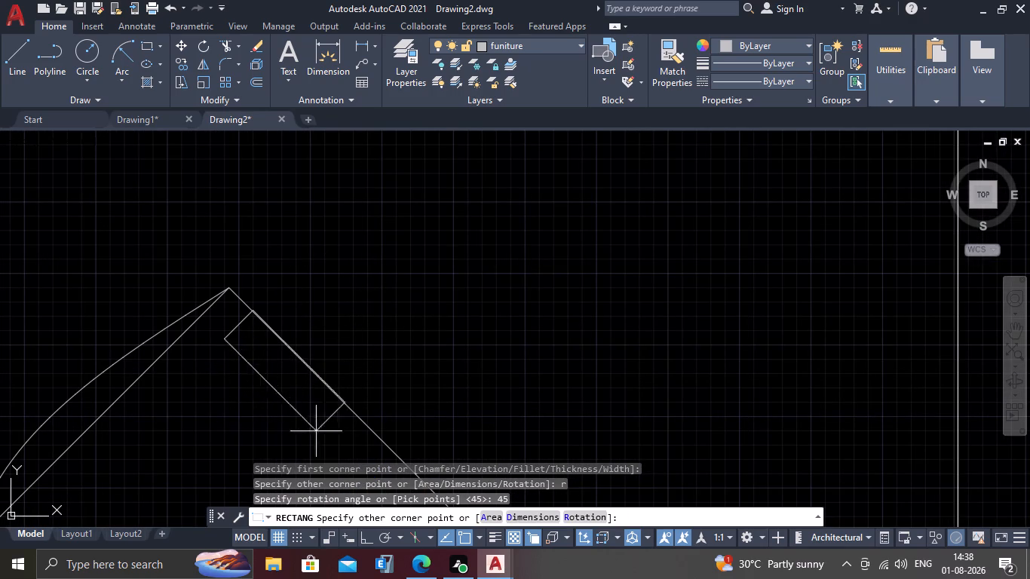
pyautogui.scroll(-2, 293, 441)
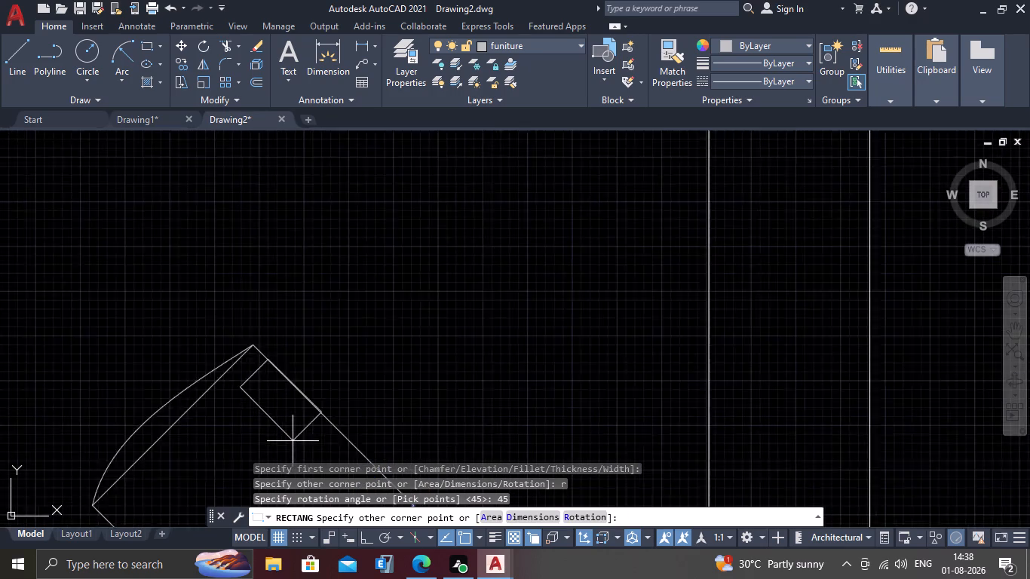
pyautogui.moveTo(279, 405); pyautogui.dragTo(274, 255, button='middle')
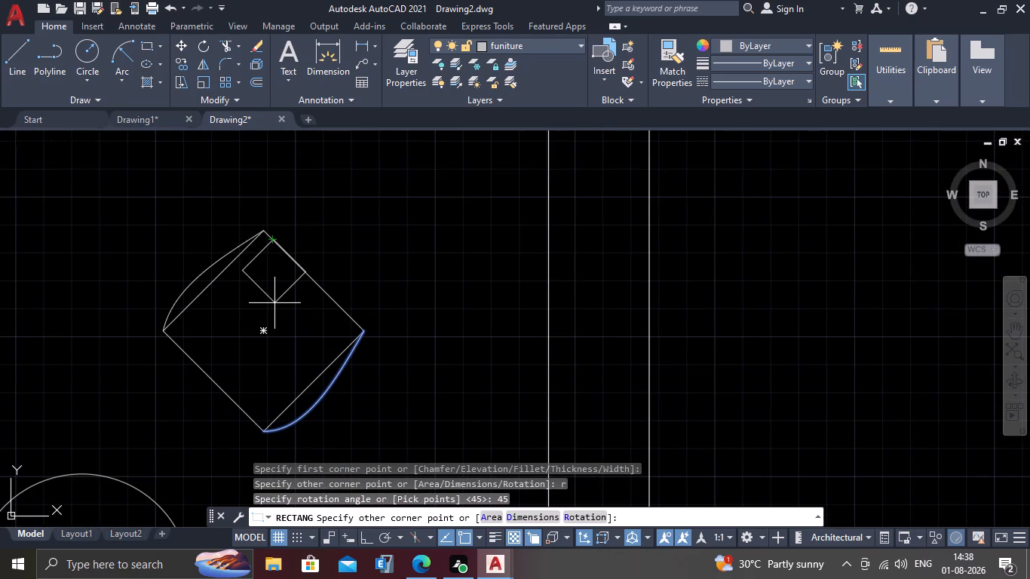
pyautogui.press('r')
pyautogui.press('Return')
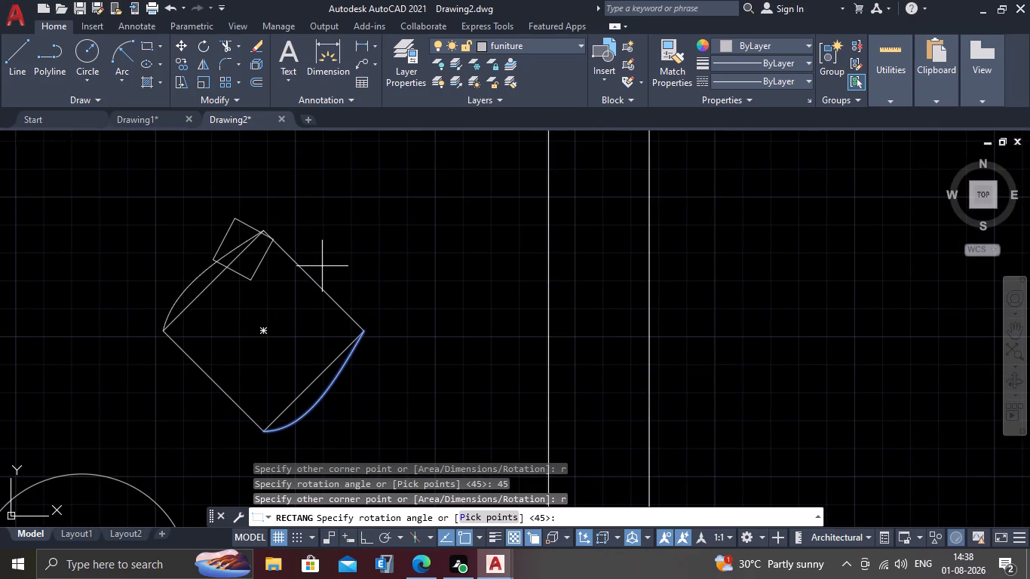
pyautogui.press('0')
pyautogui.press('Return')
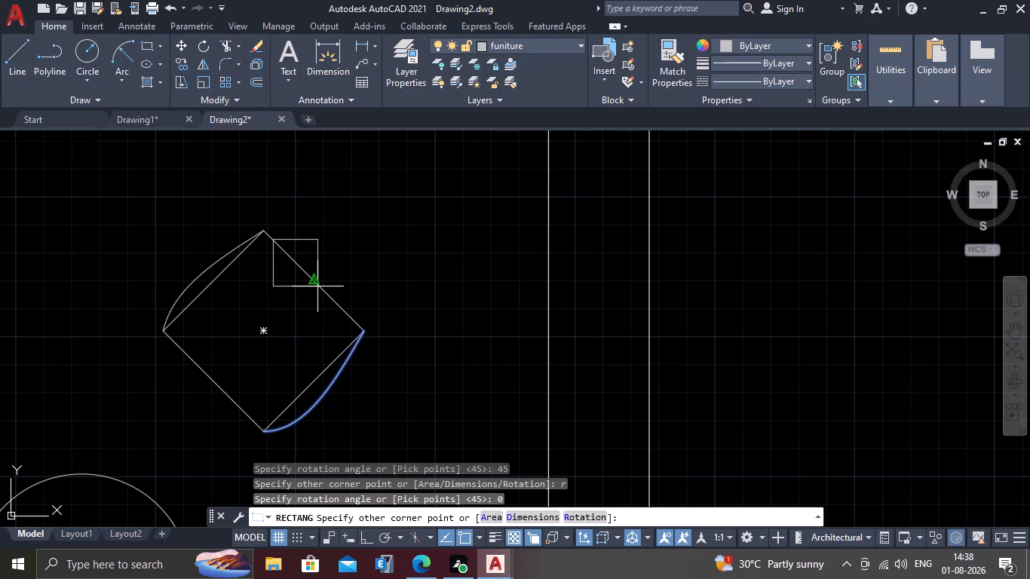
pyautogui.click(317, 286)
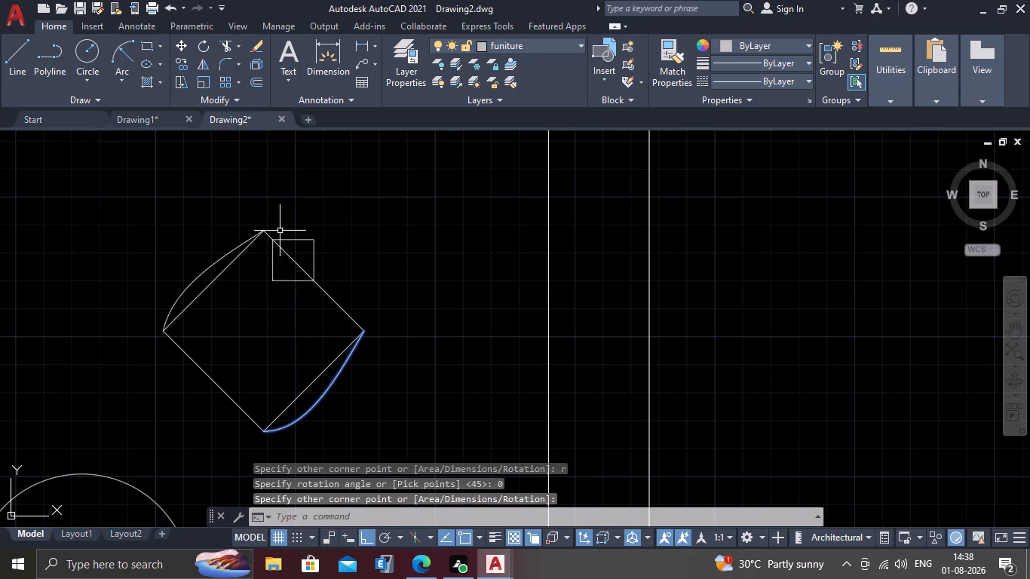
# Copy the small rectangle diagonally with Ortho off, from its southeast corner to a point on the rotated square's northeast edge near the east corner.
pyautogui.click(291, 274)
pyautogui.click(265, 294)
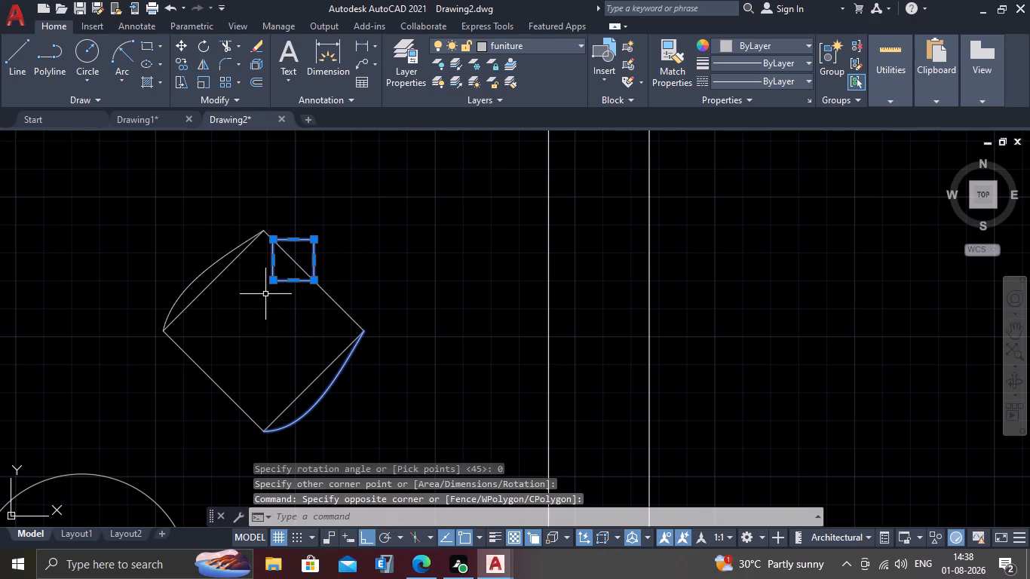
pyautogui.write('co')
pyautogui.press('Return')
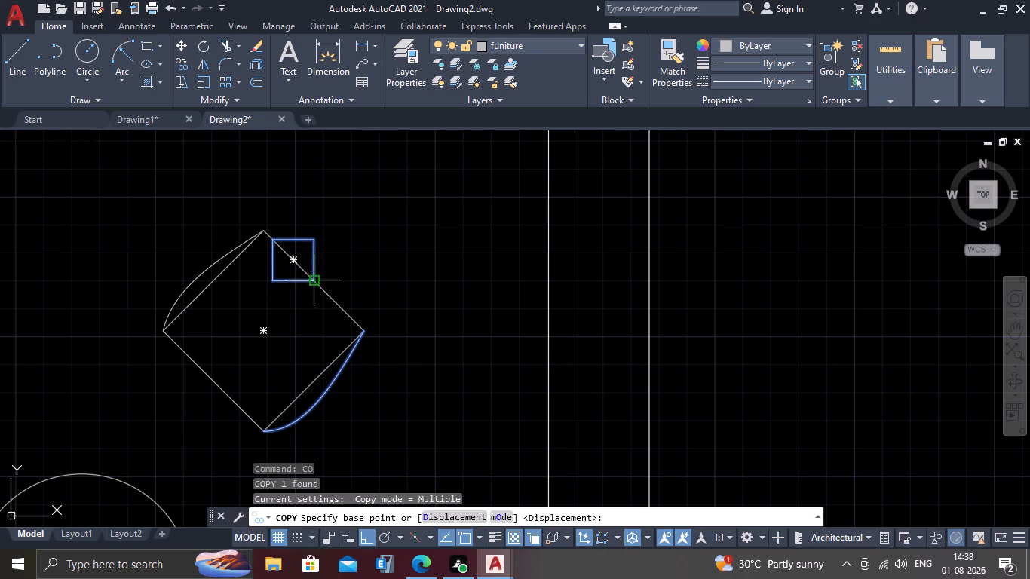
pyautogui.click(311, 282)
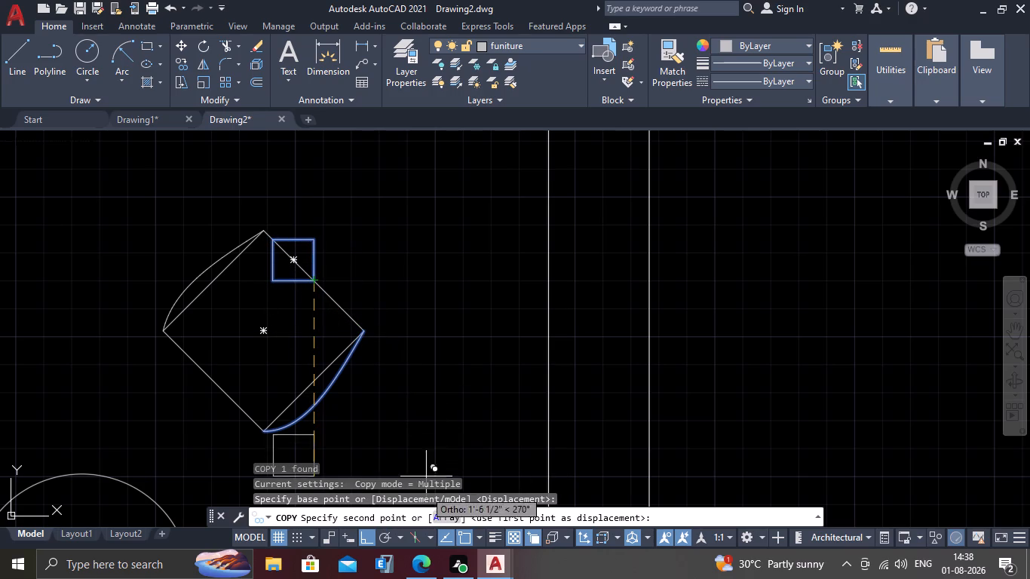
pyautogui.click(366, 540)
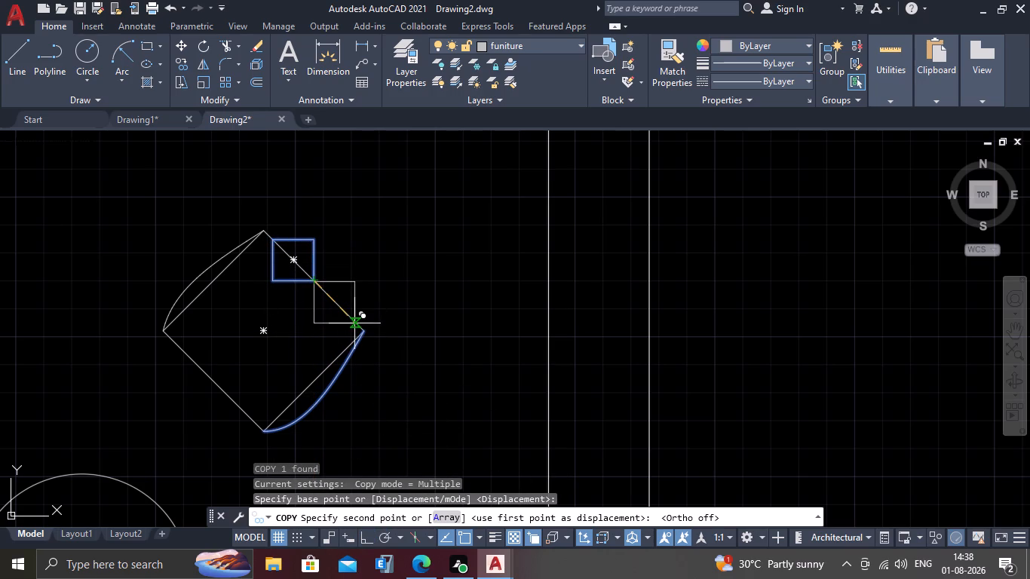
pyautogui.click(354, 323)
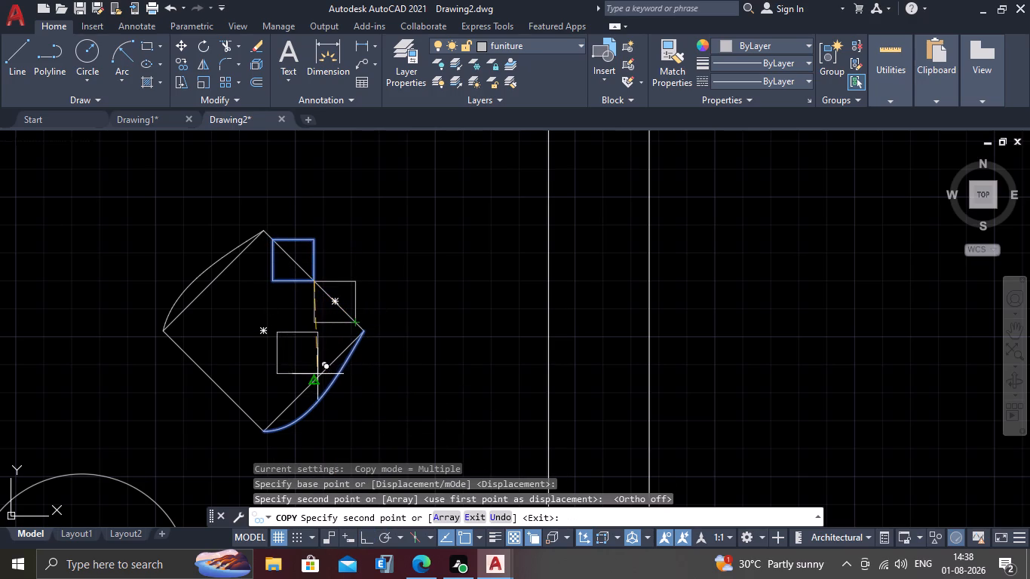
pyautogui.press('Escape')
# Trim away the rotated square's southwest edge.
pyautogui.scroll(-2, 326, 320)
pyautogui.moveTo(290, 395); pyautogui.dragTo(294, 372, button='middle')
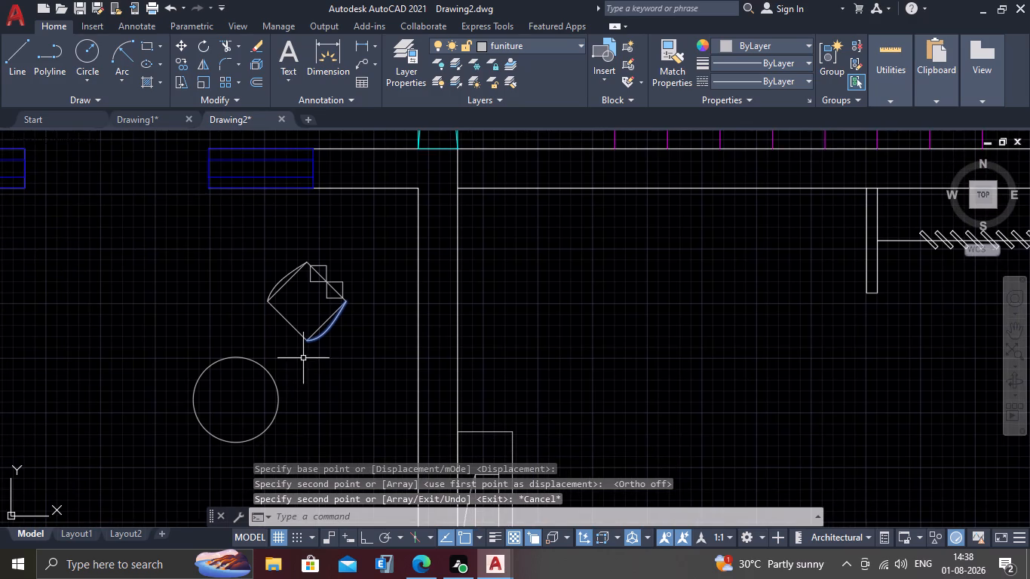
pyautogui.scroll(-1, 304, 357)
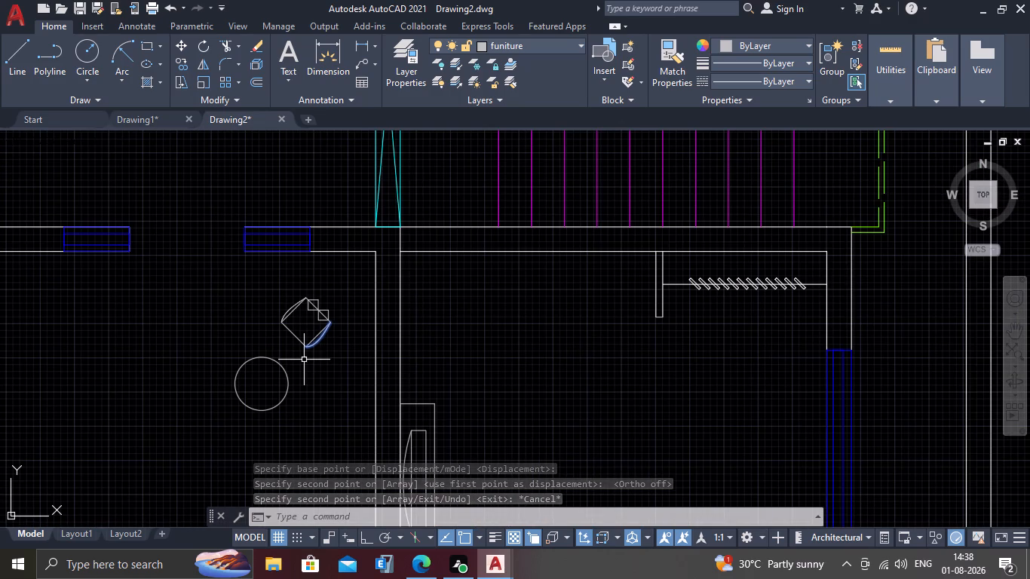
pyautogui.scroll(1, 325, 375)
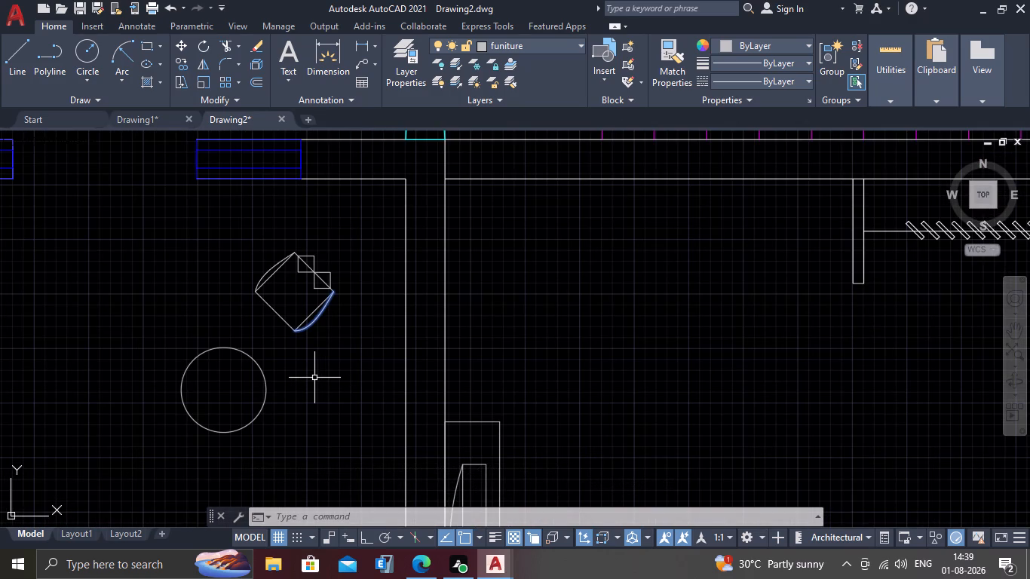
pyautogui.scroll(2, 264, 314)
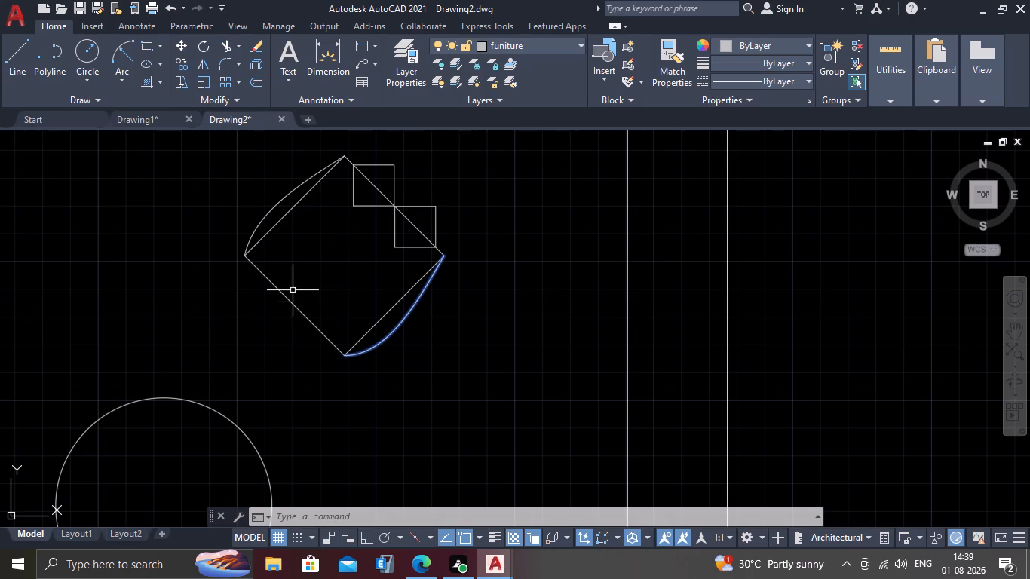
pyautogui.click(295, 289)
pyautogui.click(270, 334)
pyautogui.press('Escape')
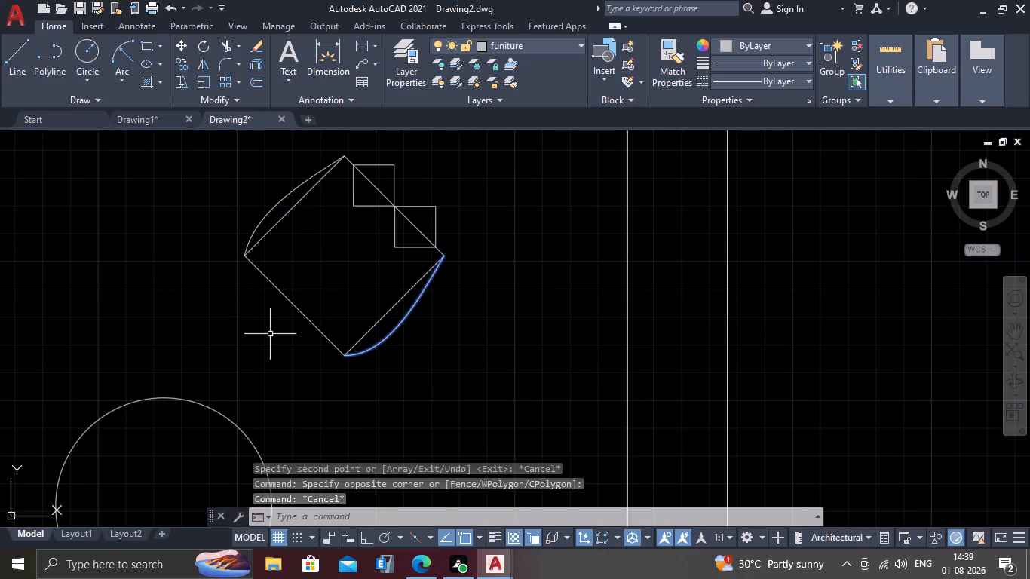
pyautogui.write('tr')
pyautogui.press('Return')
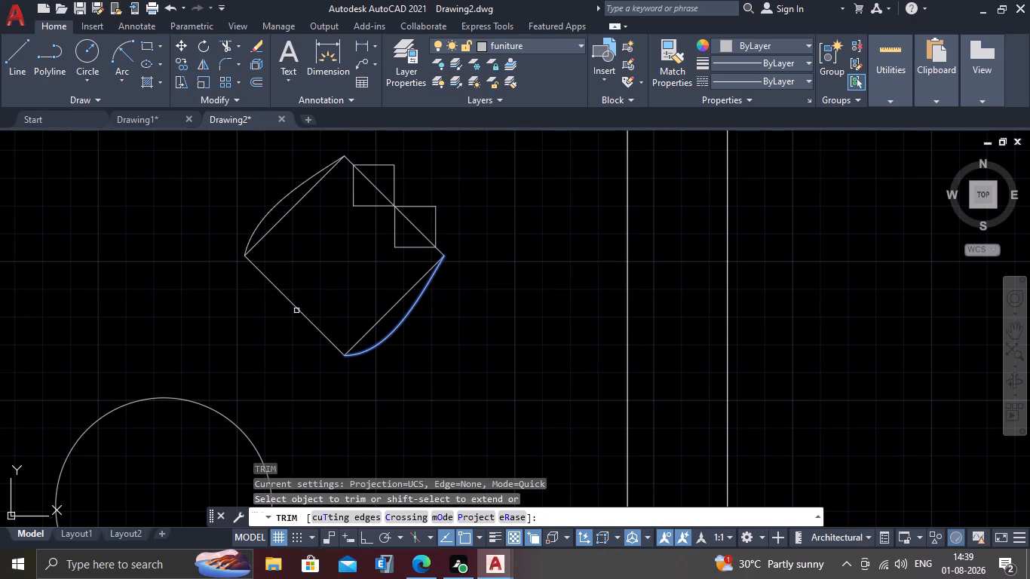
pyautogui.click(299, 307)
pyautogui.press('Escape')
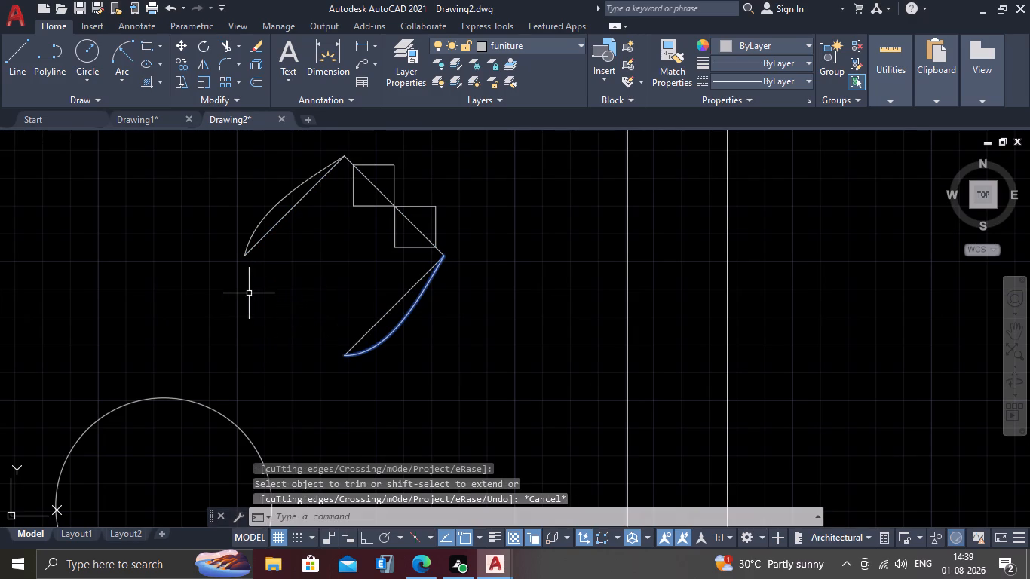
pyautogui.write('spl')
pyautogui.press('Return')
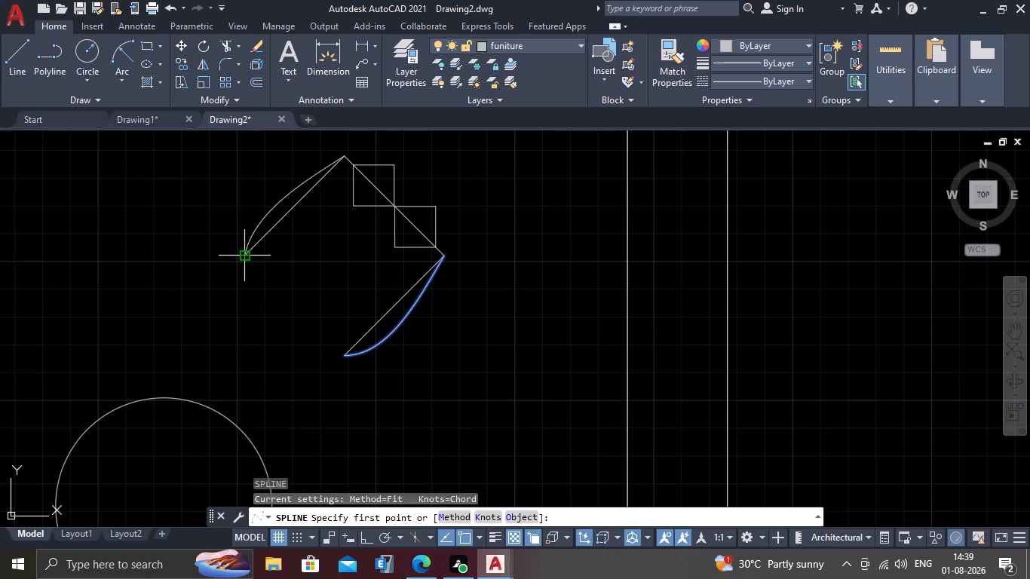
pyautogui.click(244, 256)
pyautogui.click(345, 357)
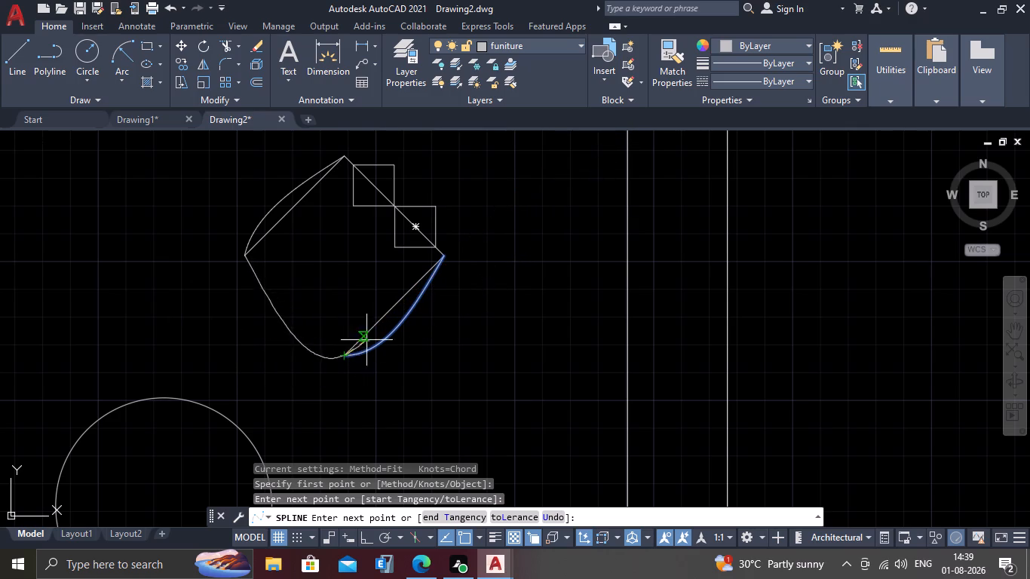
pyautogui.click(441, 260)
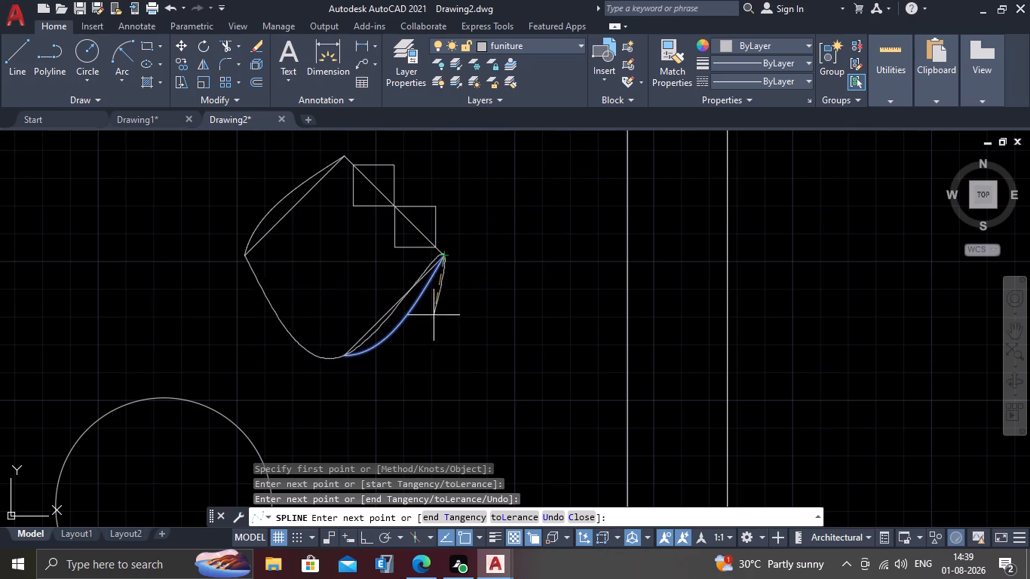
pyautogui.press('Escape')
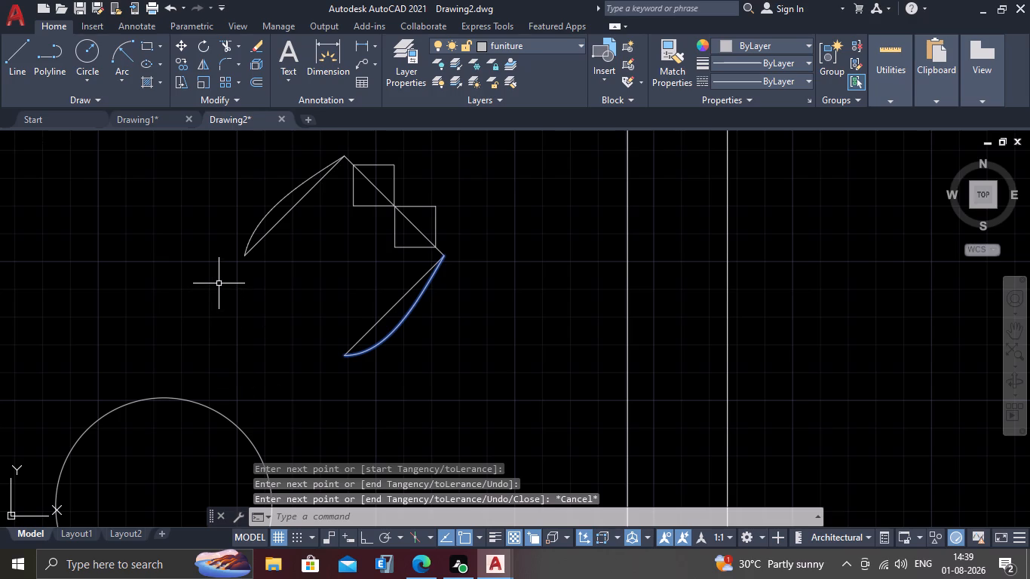
# Draw a straight line from the west corner to the south corner of the seat, closing its open southwest side.
pyautogui.press('l')
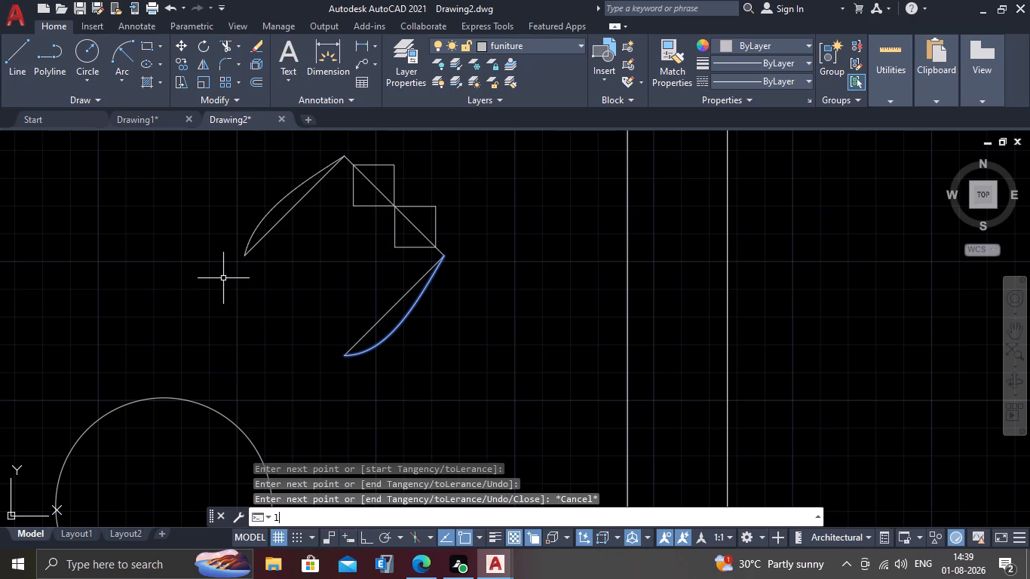
pyautogui.press('Return')
pyautogui.click(244, 255)
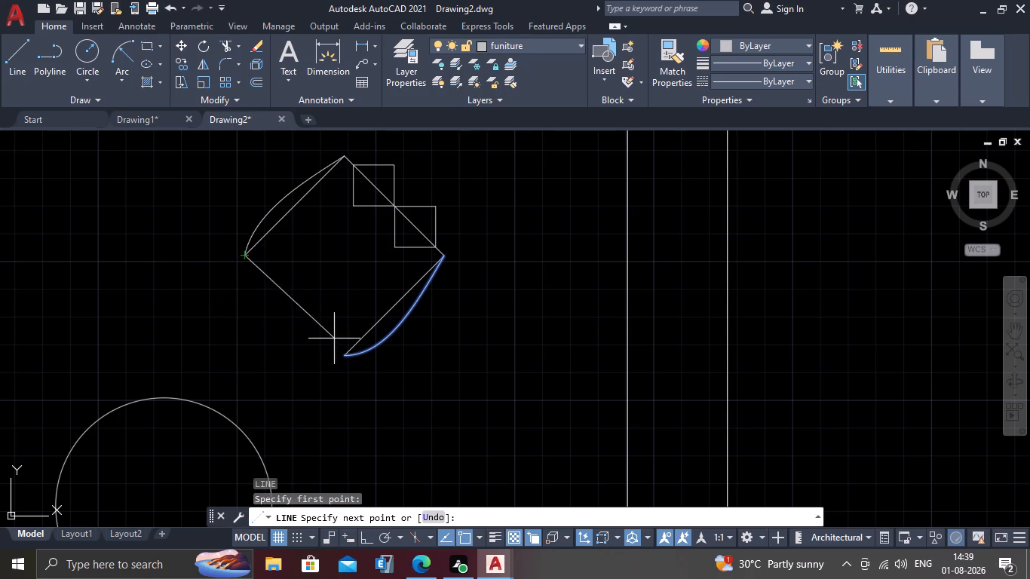
pyautogui.click(343, 353)
pyautogui.press('Escape')
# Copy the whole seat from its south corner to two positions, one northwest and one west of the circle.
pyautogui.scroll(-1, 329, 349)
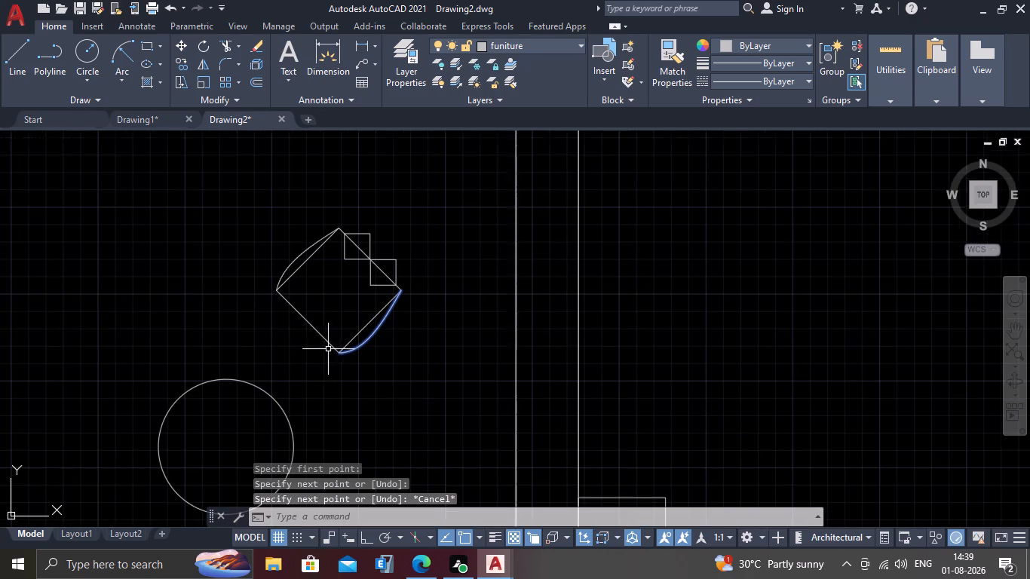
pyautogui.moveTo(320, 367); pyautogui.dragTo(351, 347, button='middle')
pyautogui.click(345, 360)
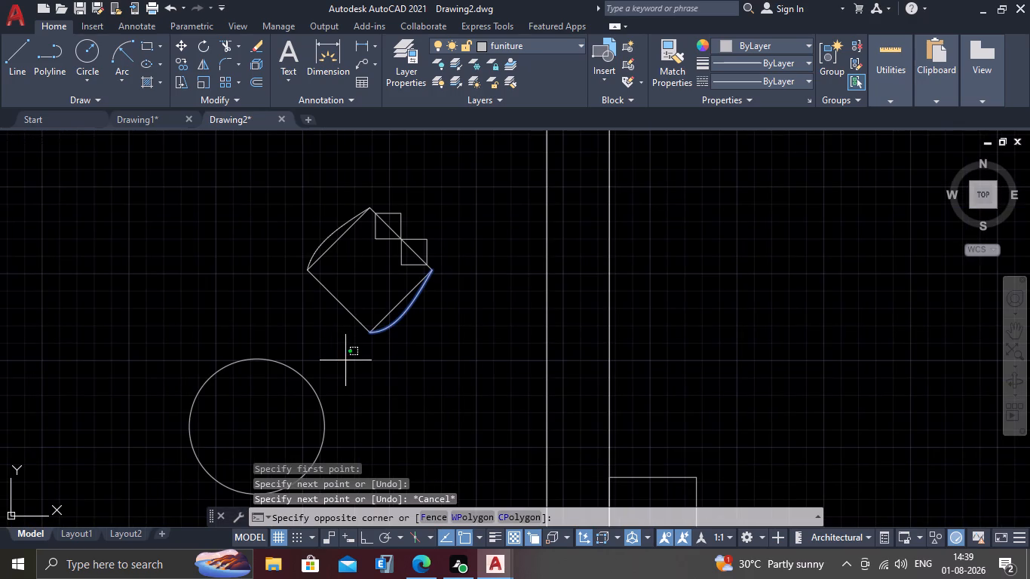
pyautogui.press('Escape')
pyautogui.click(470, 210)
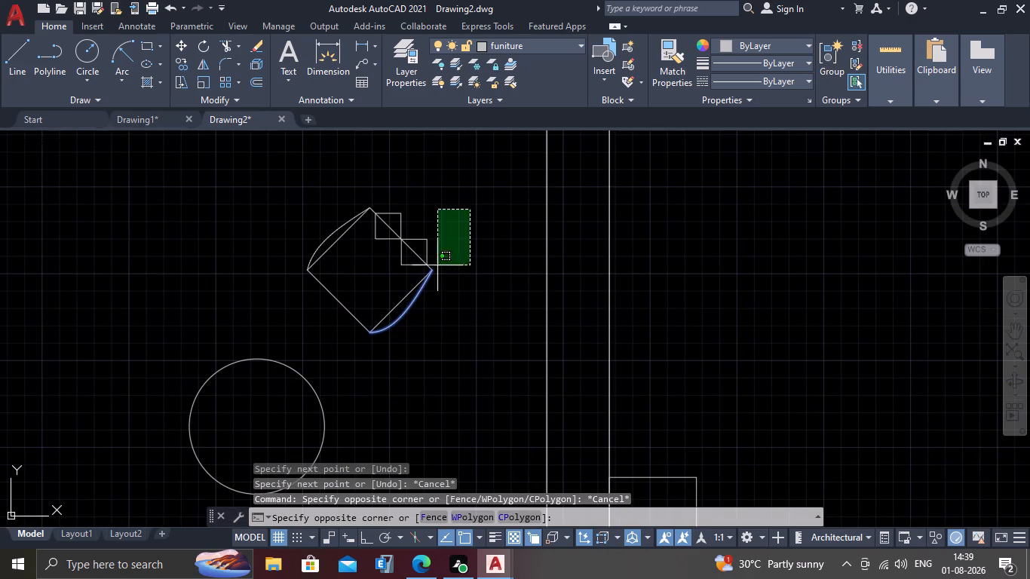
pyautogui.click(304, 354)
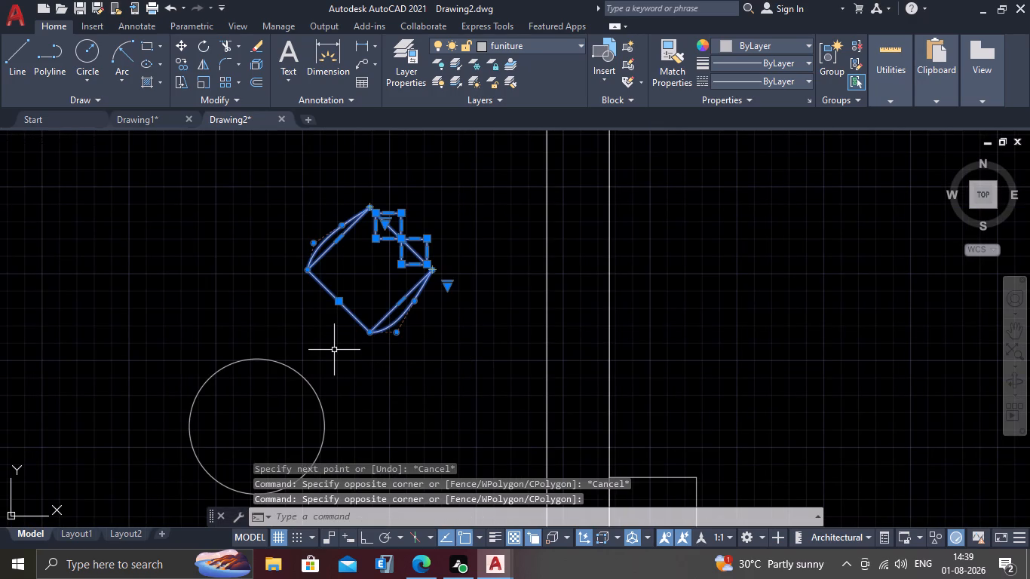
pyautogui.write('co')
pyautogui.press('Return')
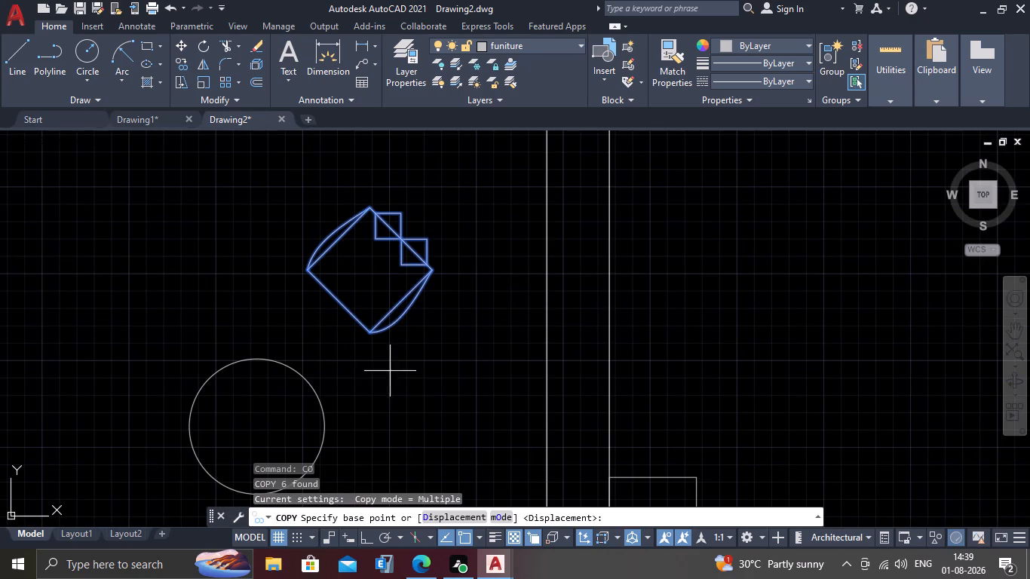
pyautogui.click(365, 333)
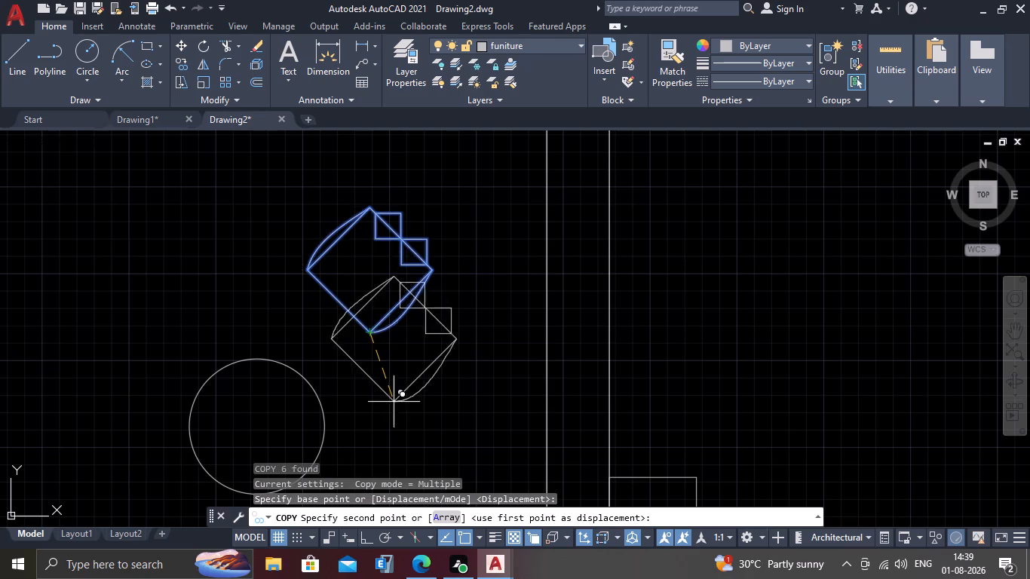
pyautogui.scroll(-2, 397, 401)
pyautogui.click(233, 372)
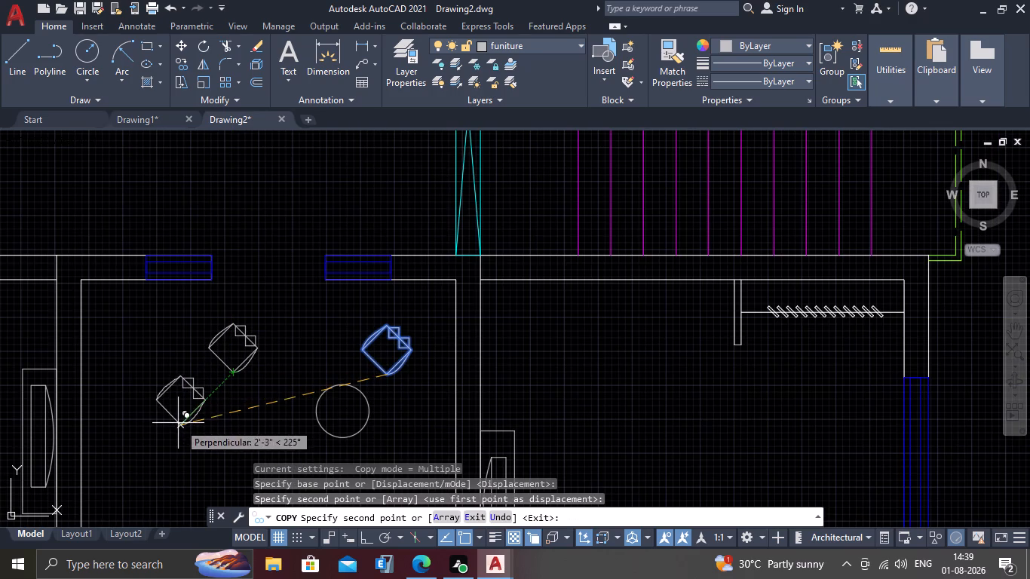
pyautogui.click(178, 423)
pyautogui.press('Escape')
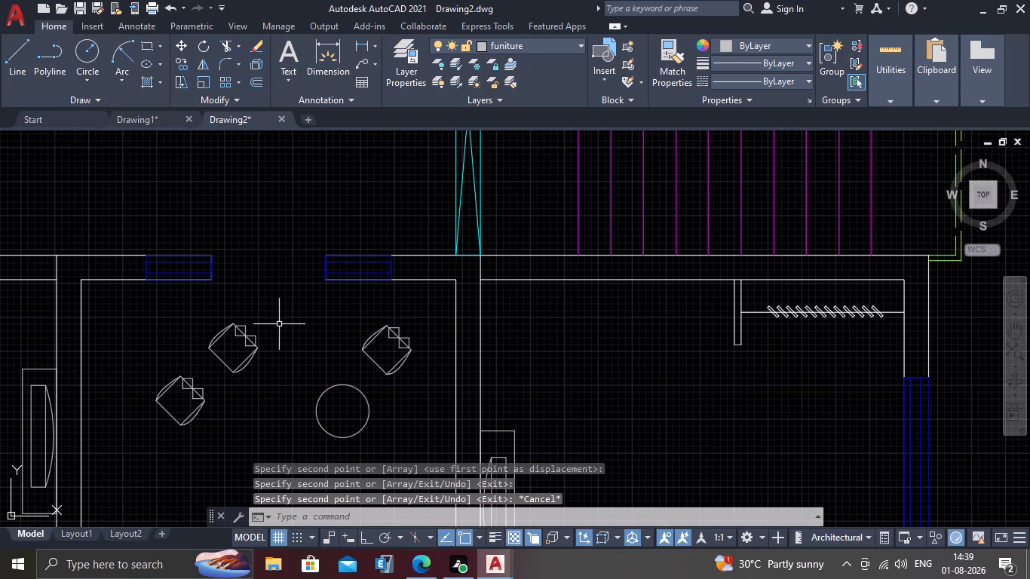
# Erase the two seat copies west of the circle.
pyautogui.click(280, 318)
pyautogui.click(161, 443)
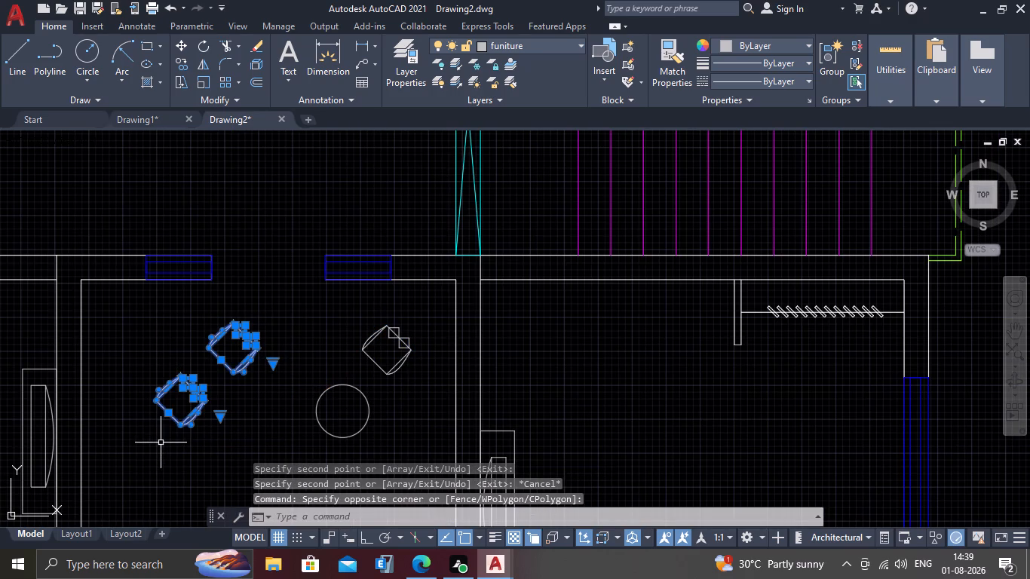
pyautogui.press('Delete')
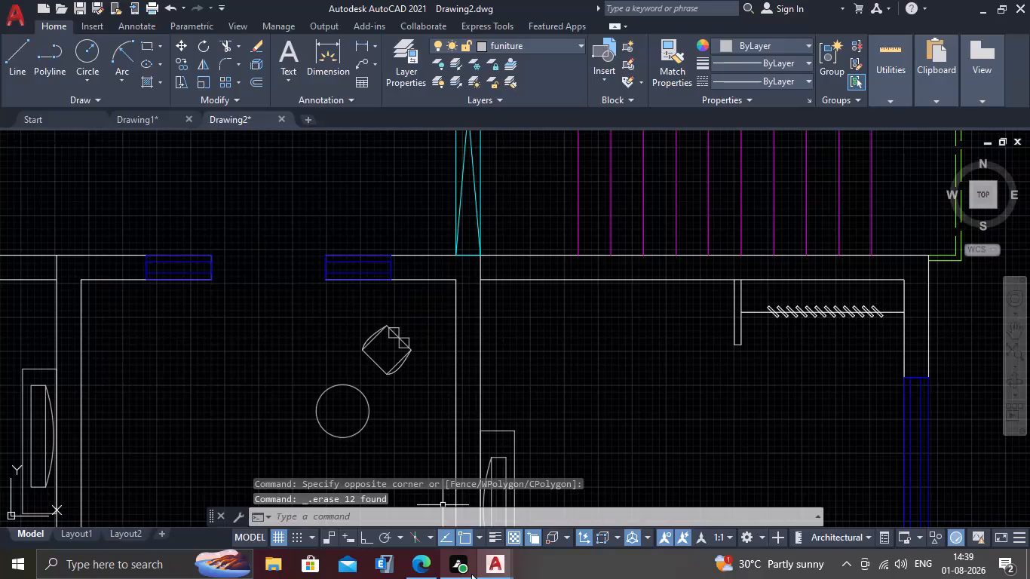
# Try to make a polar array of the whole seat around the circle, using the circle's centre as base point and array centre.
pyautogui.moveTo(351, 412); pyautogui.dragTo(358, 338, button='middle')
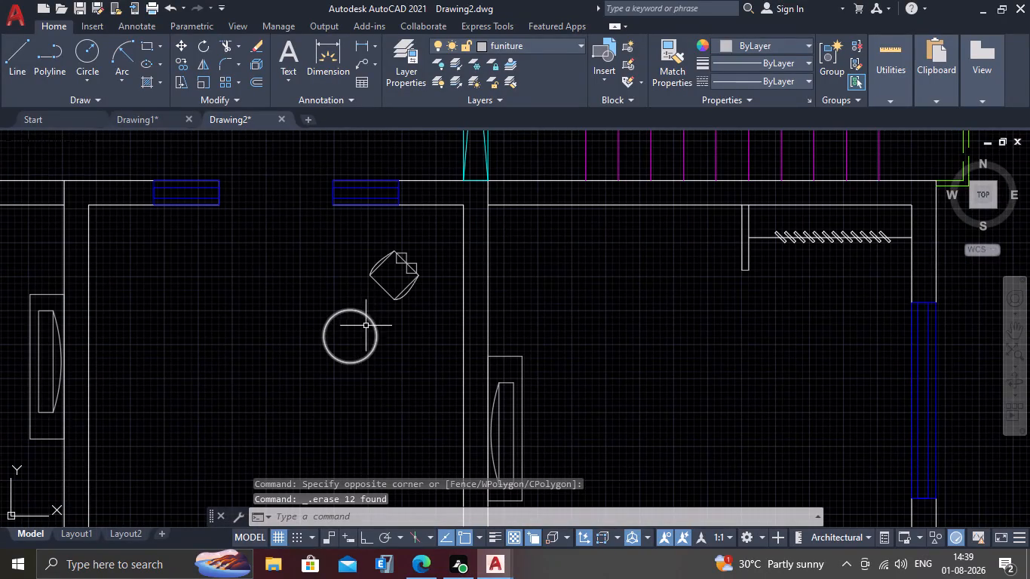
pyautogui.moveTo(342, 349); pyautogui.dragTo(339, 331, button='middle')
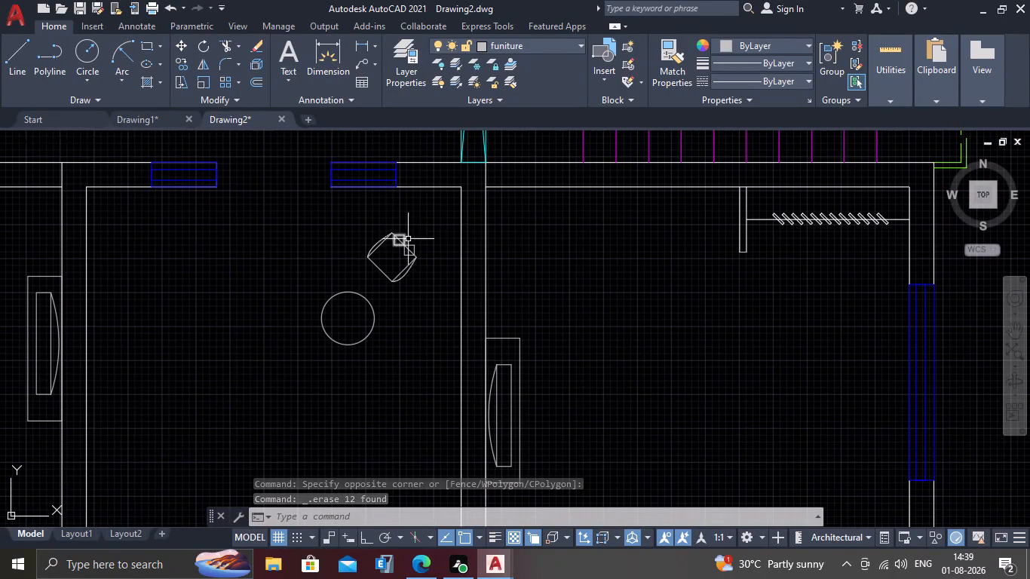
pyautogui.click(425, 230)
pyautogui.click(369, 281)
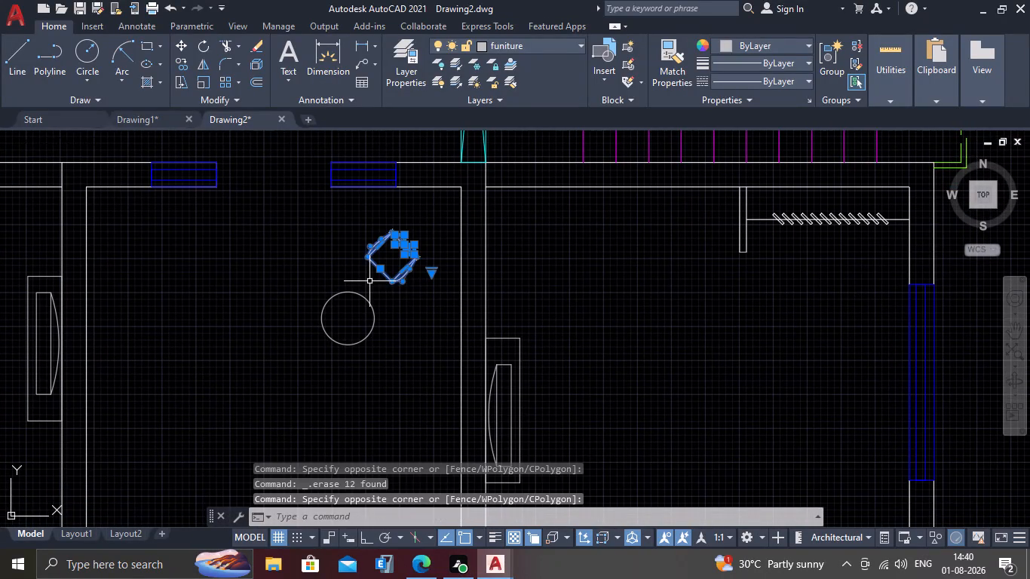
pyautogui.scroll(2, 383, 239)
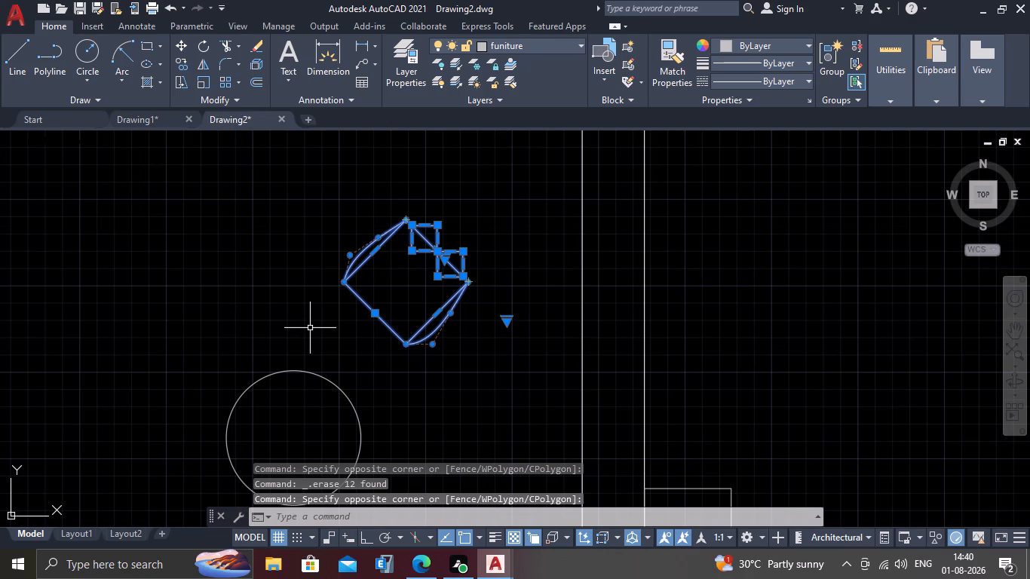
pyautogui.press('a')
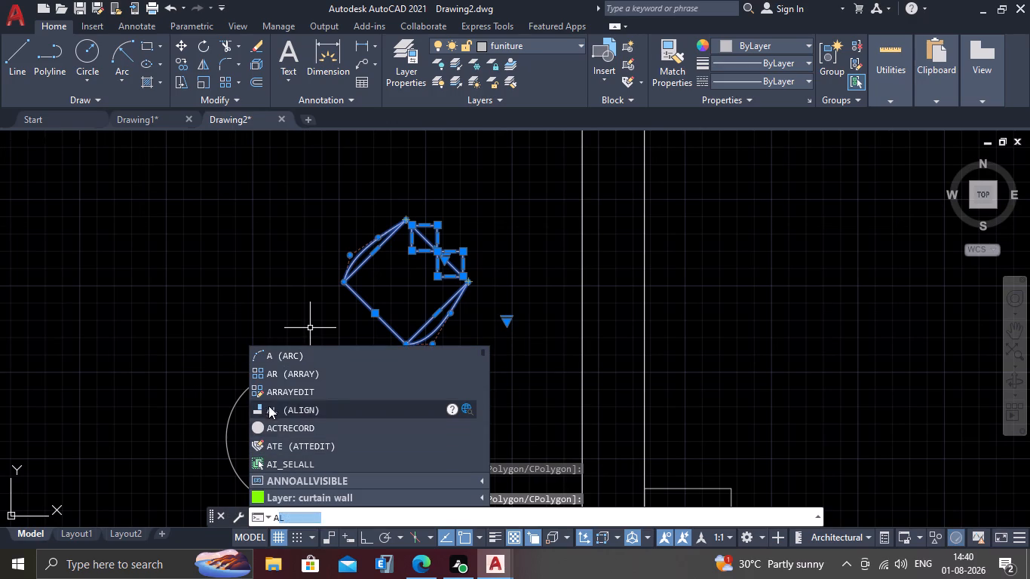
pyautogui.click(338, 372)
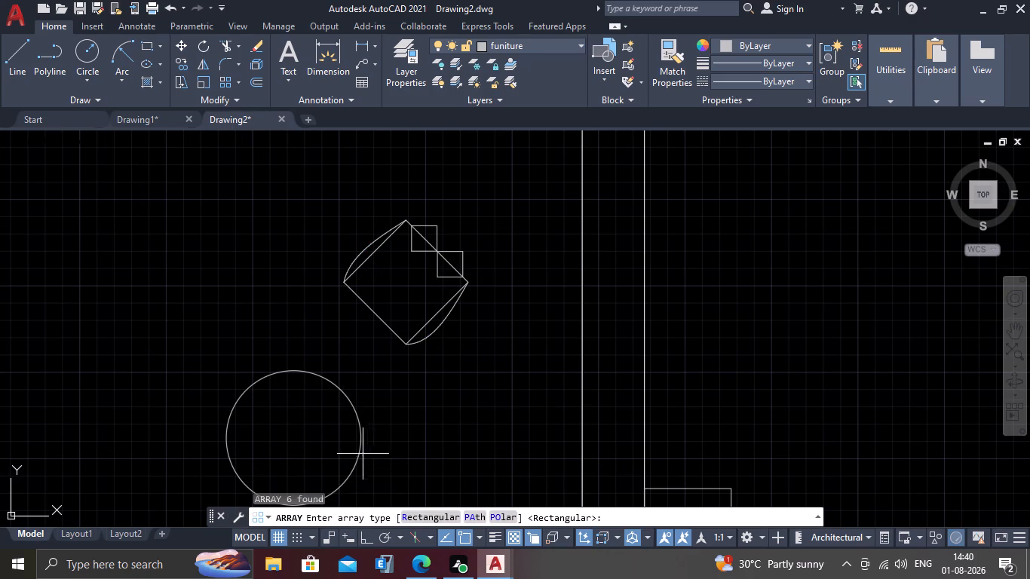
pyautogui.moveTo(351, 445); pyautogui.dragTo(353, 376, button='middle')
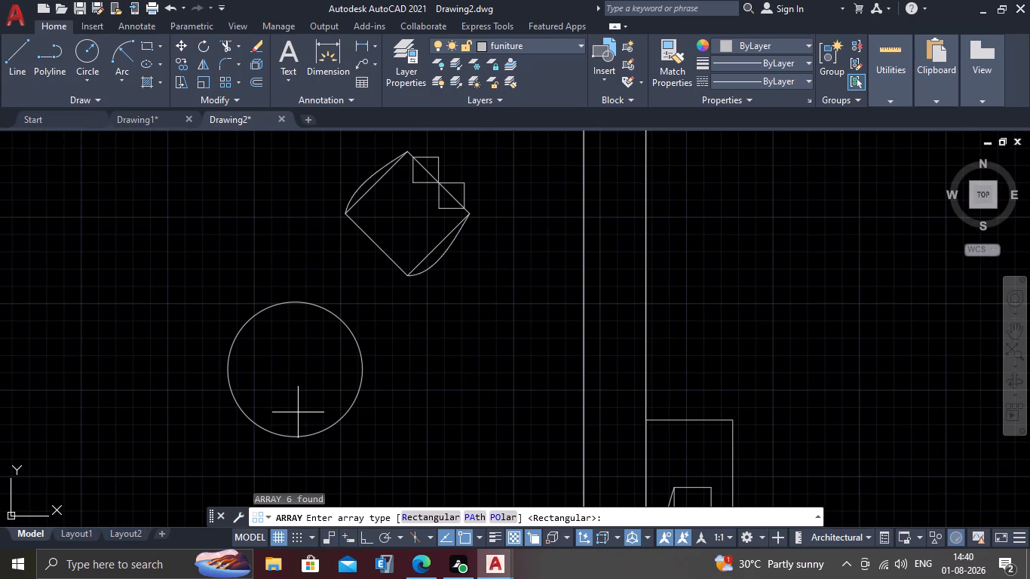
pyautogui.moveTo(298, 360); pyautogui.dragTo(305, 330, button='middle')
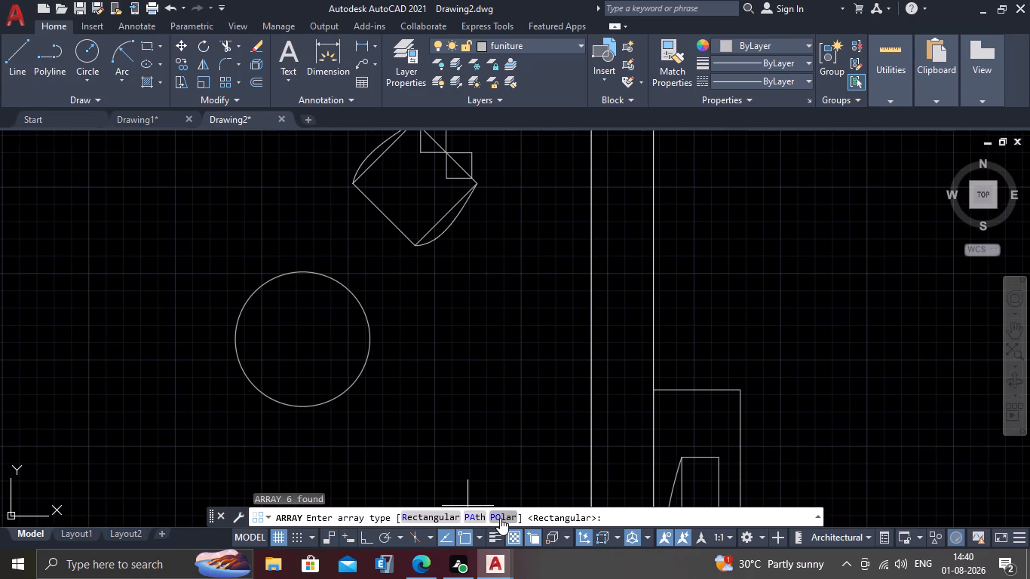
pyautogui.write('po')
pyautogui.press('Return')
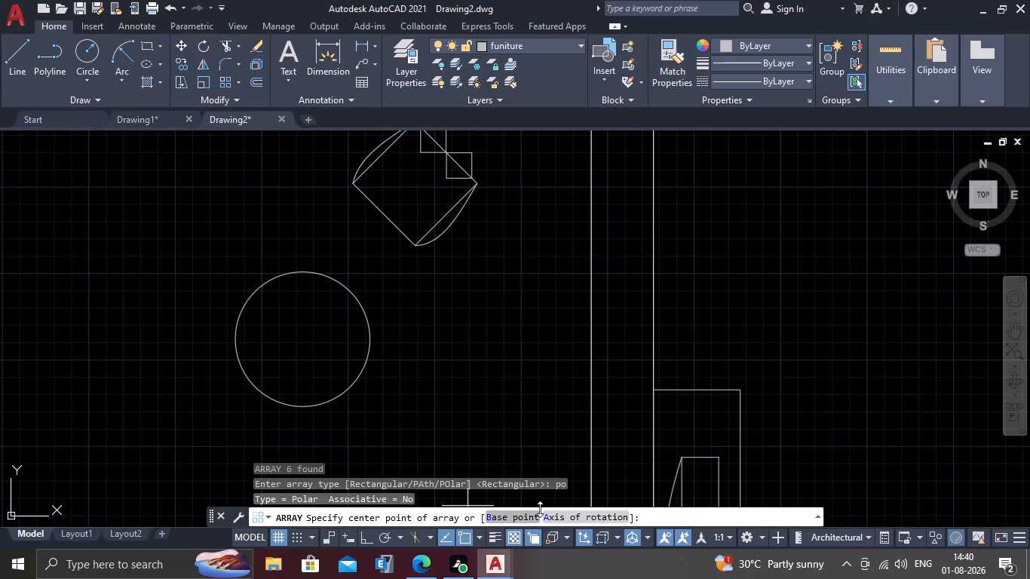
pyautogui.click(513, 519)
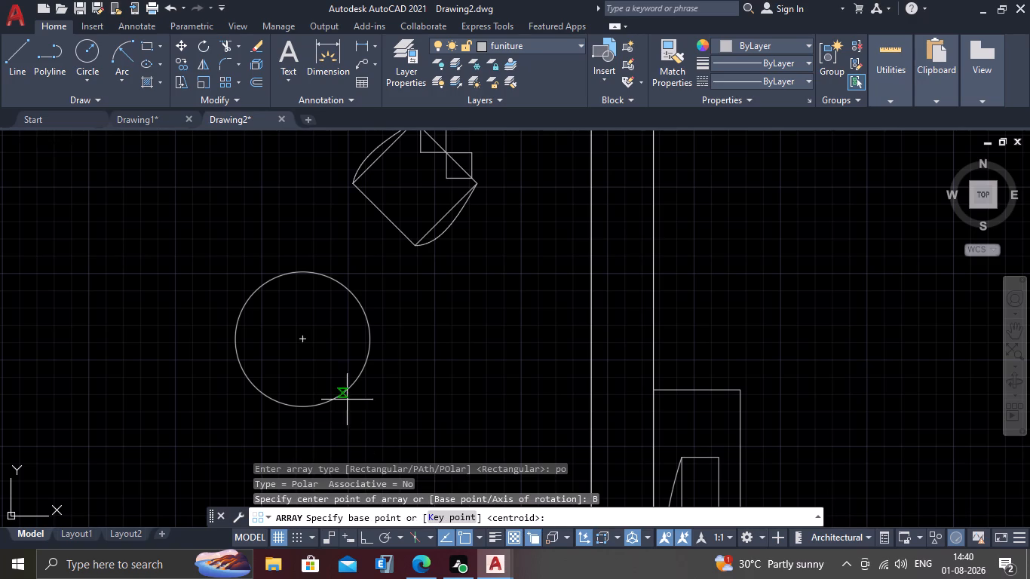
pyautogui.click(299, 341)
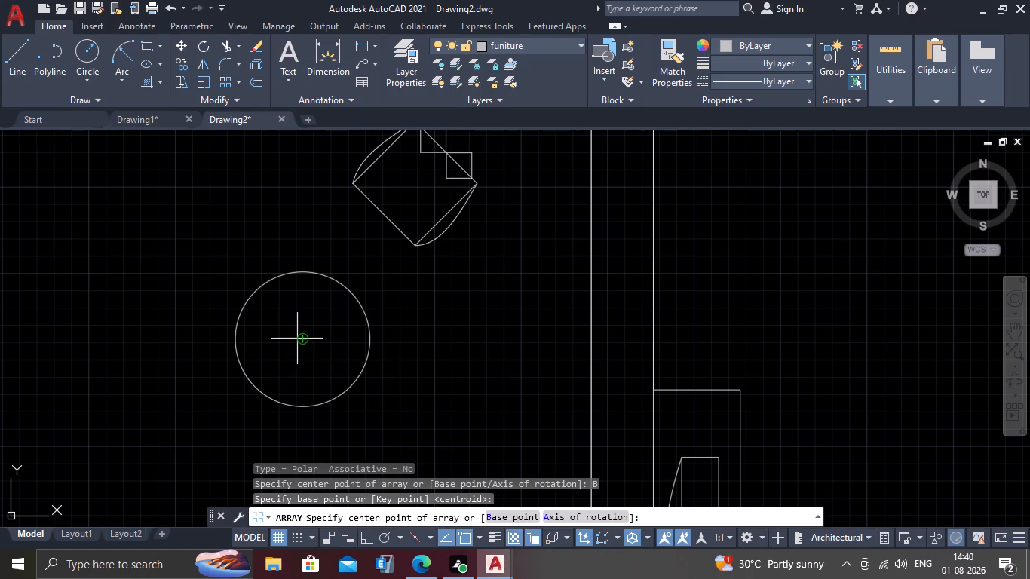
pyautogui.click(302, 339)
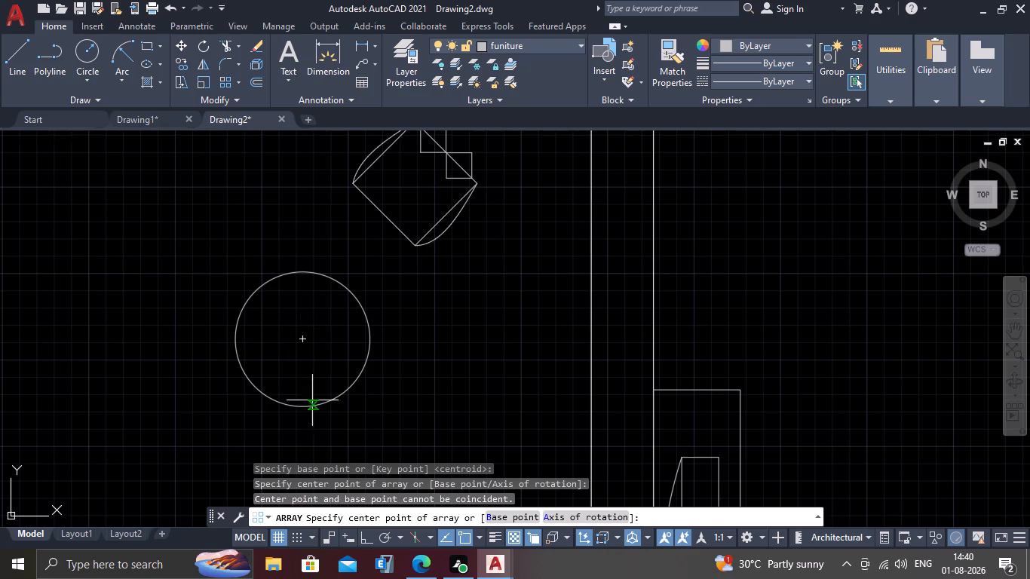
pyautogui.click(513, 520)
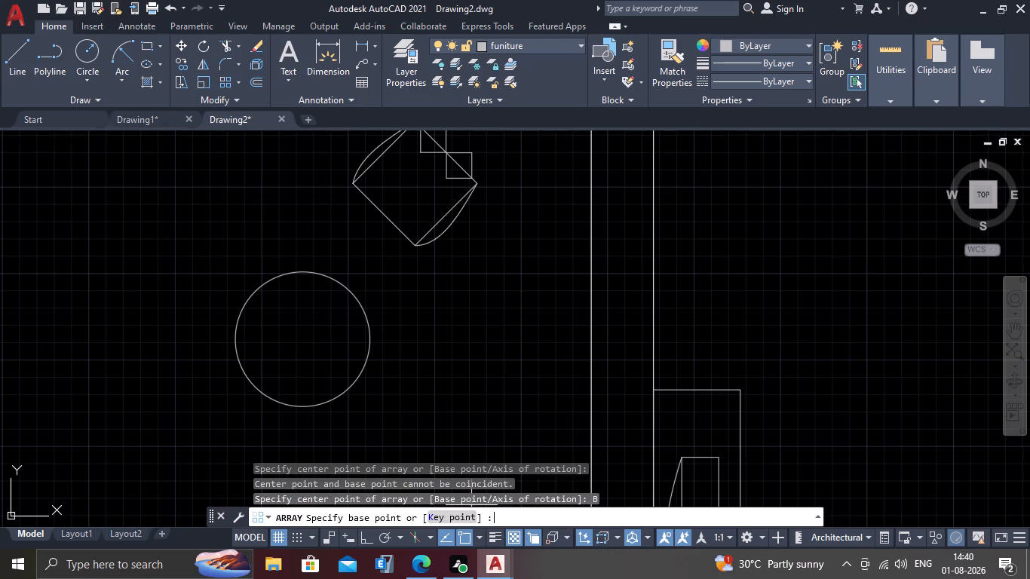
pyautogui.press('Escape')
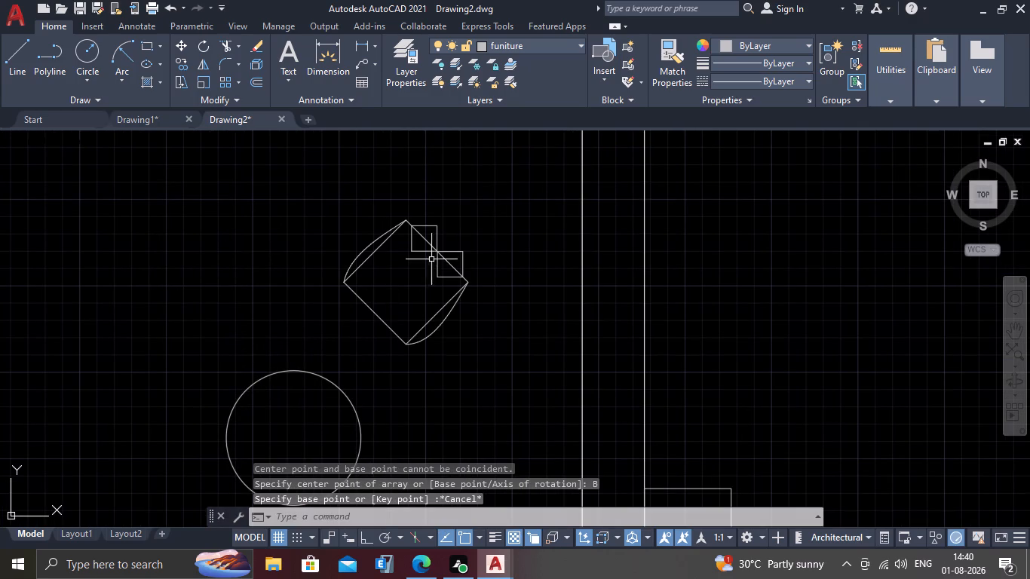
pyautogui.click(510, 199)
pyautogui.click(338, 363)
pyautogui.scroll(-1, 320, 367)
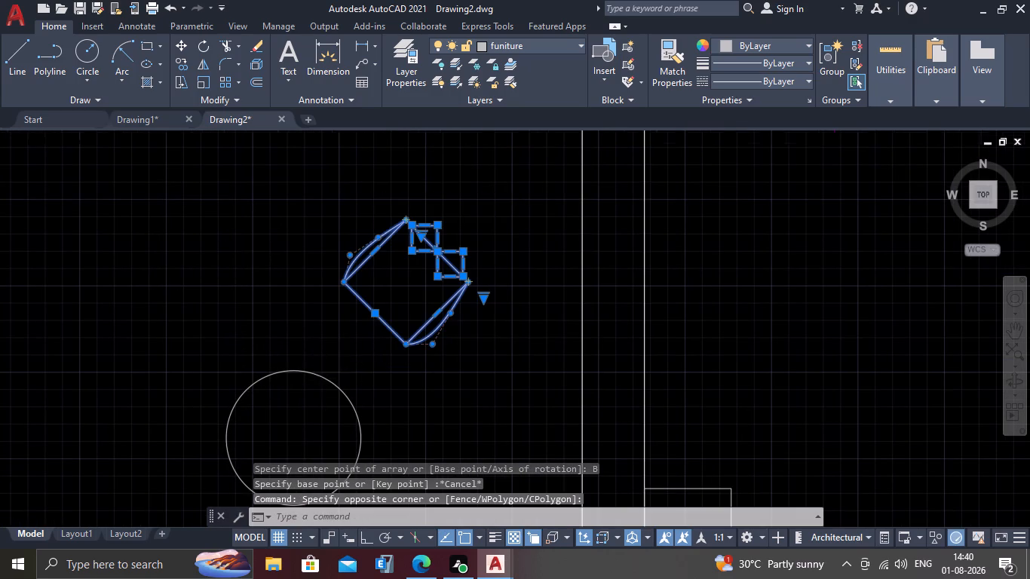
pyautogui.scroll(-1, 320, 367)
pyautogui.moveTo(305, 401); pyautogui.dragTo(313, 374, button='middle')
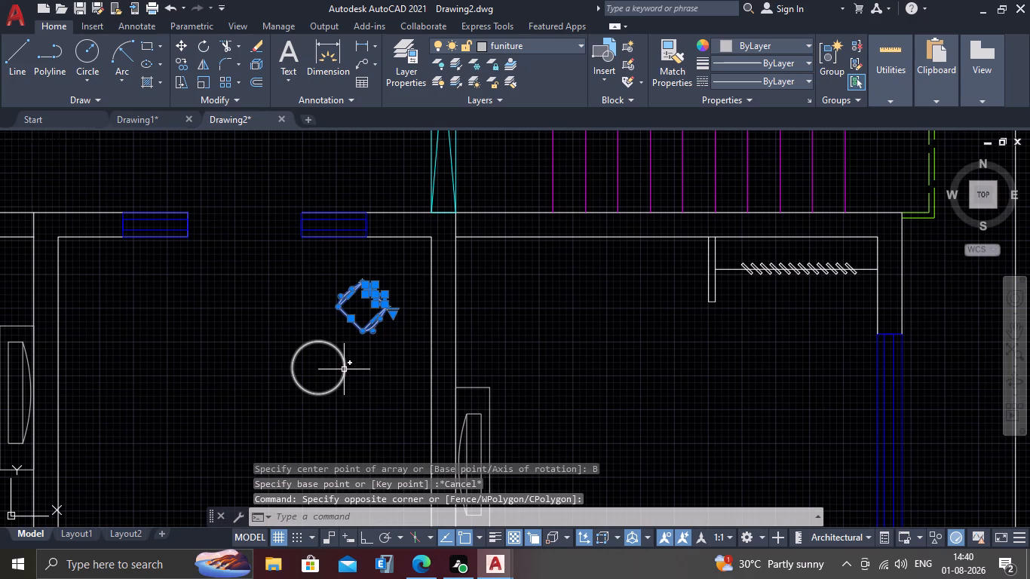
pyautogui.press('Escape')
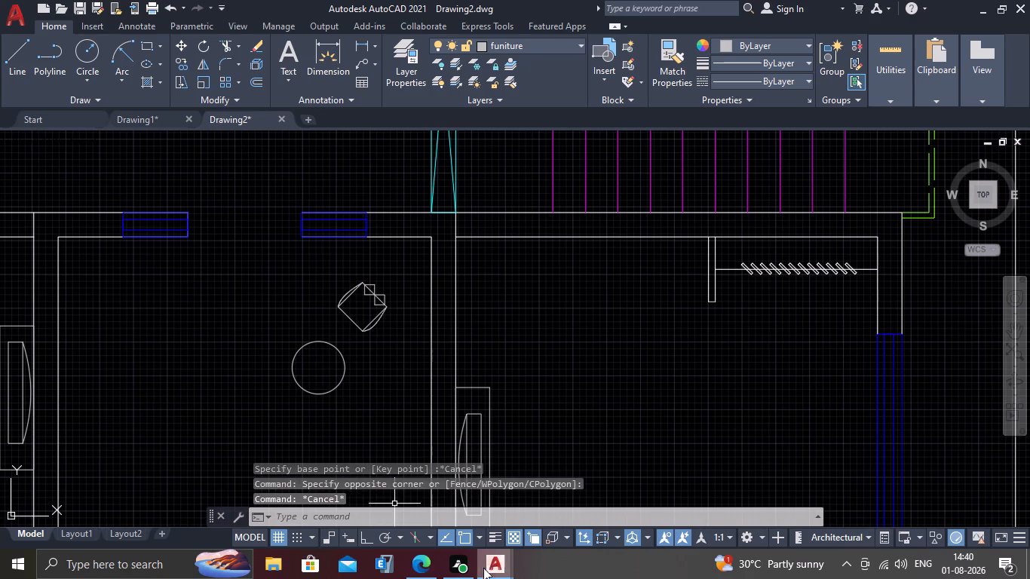
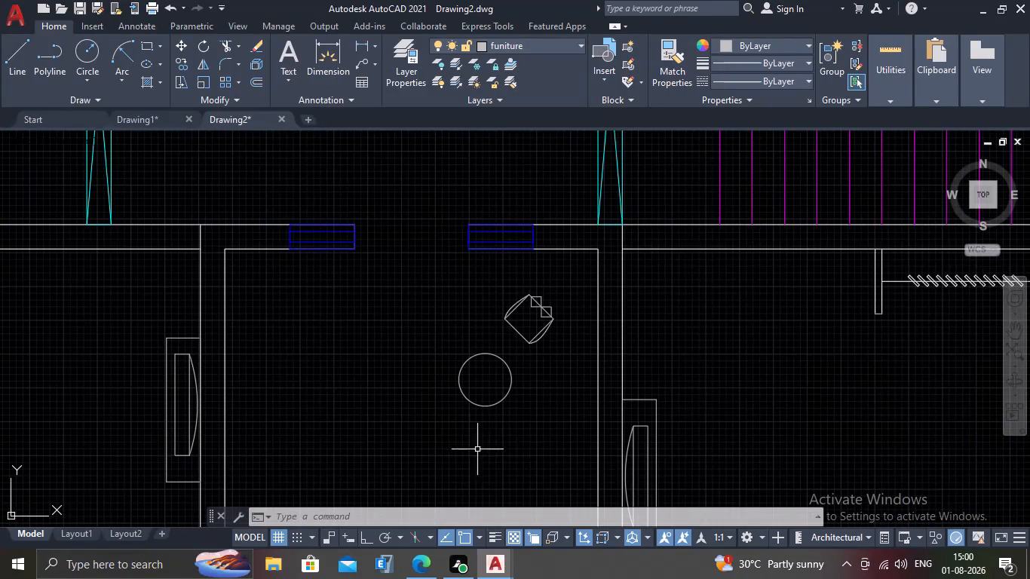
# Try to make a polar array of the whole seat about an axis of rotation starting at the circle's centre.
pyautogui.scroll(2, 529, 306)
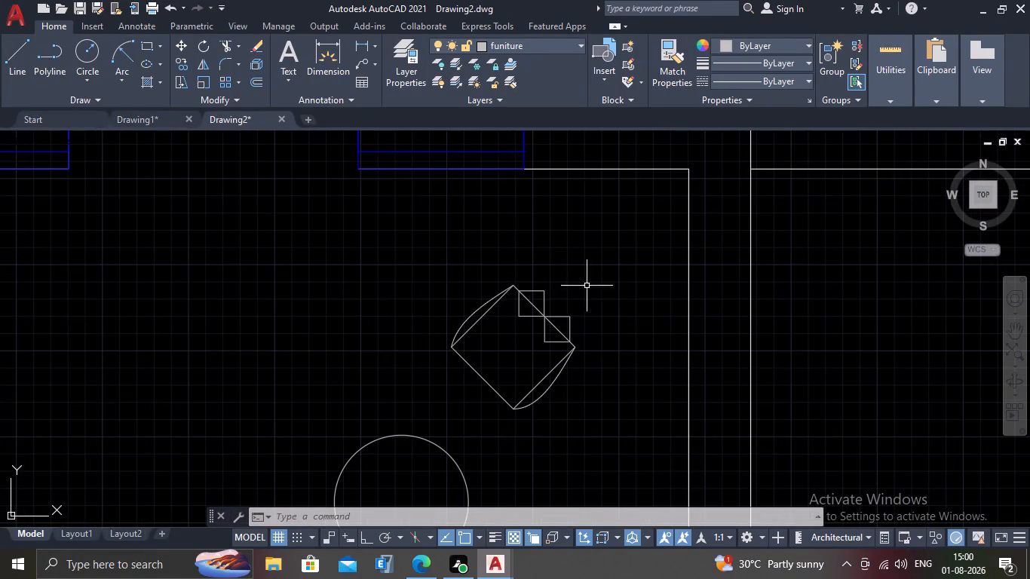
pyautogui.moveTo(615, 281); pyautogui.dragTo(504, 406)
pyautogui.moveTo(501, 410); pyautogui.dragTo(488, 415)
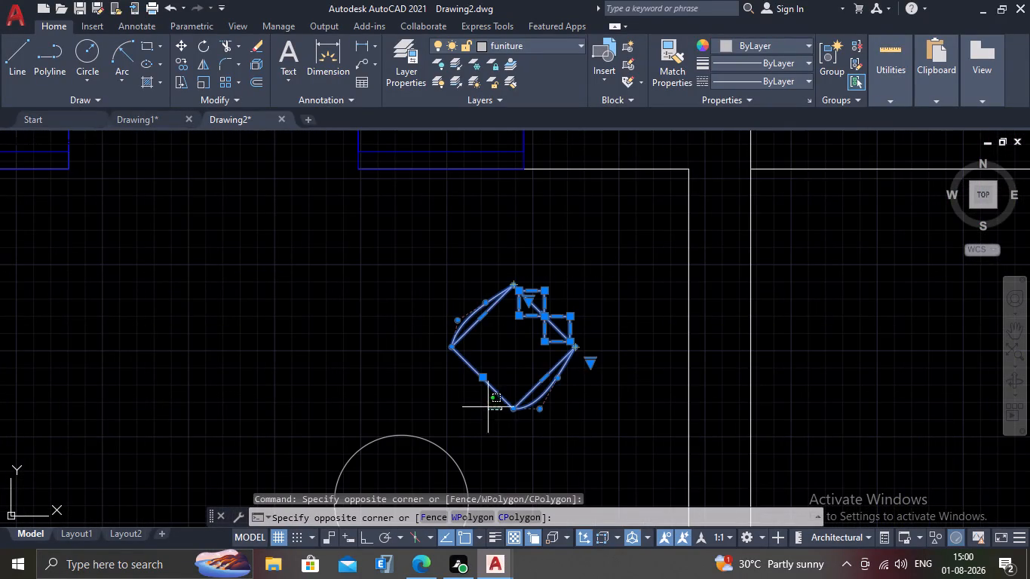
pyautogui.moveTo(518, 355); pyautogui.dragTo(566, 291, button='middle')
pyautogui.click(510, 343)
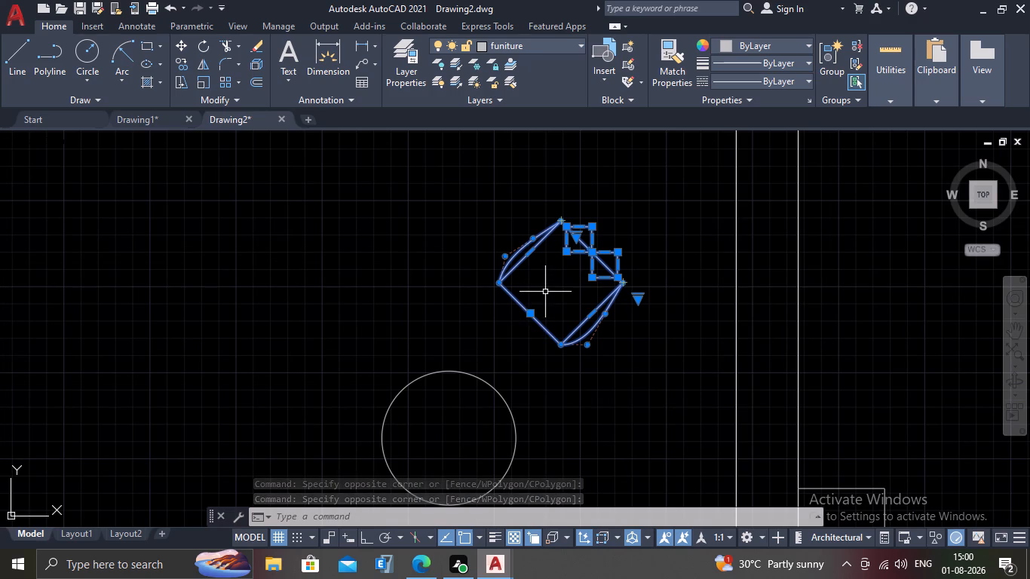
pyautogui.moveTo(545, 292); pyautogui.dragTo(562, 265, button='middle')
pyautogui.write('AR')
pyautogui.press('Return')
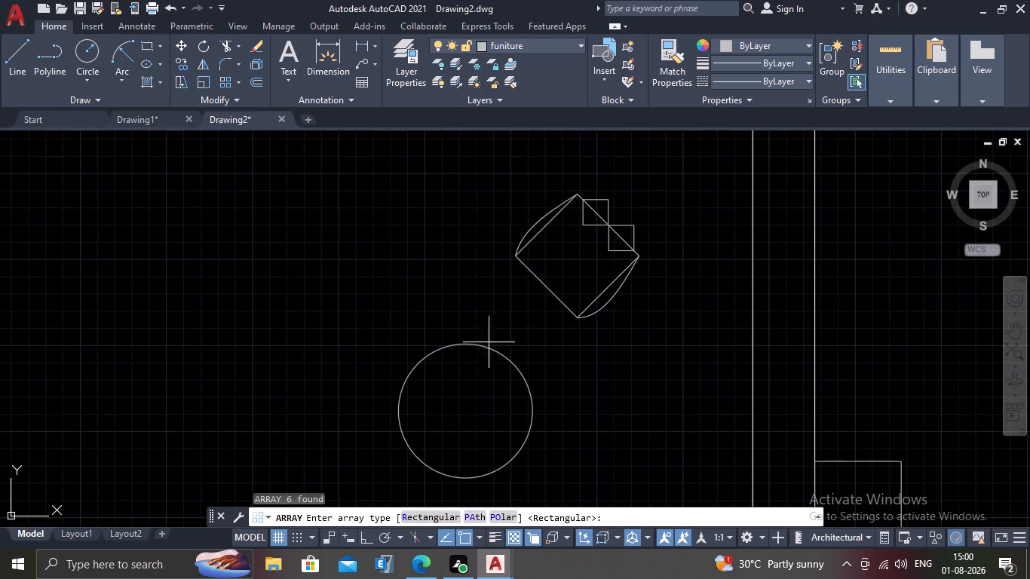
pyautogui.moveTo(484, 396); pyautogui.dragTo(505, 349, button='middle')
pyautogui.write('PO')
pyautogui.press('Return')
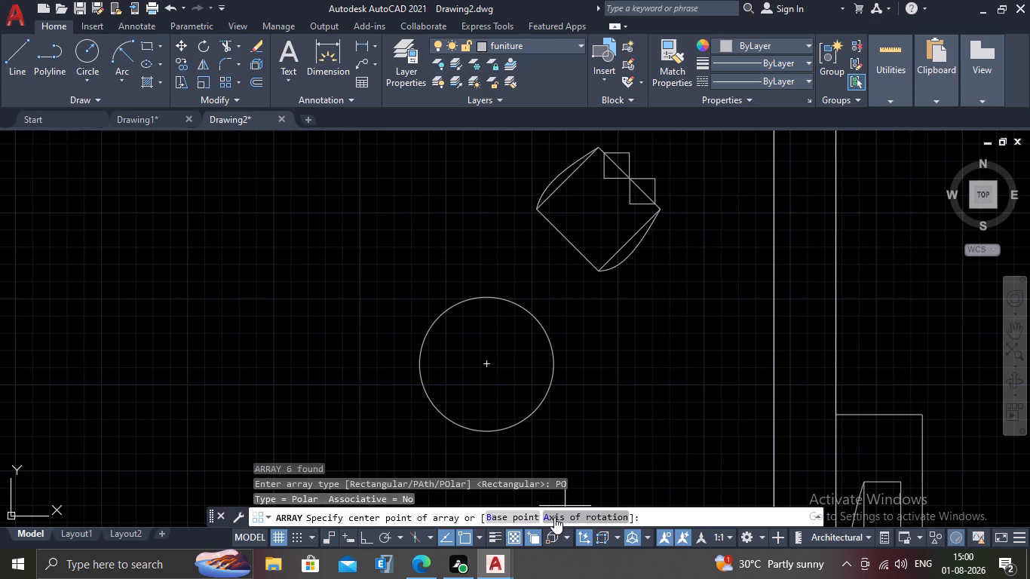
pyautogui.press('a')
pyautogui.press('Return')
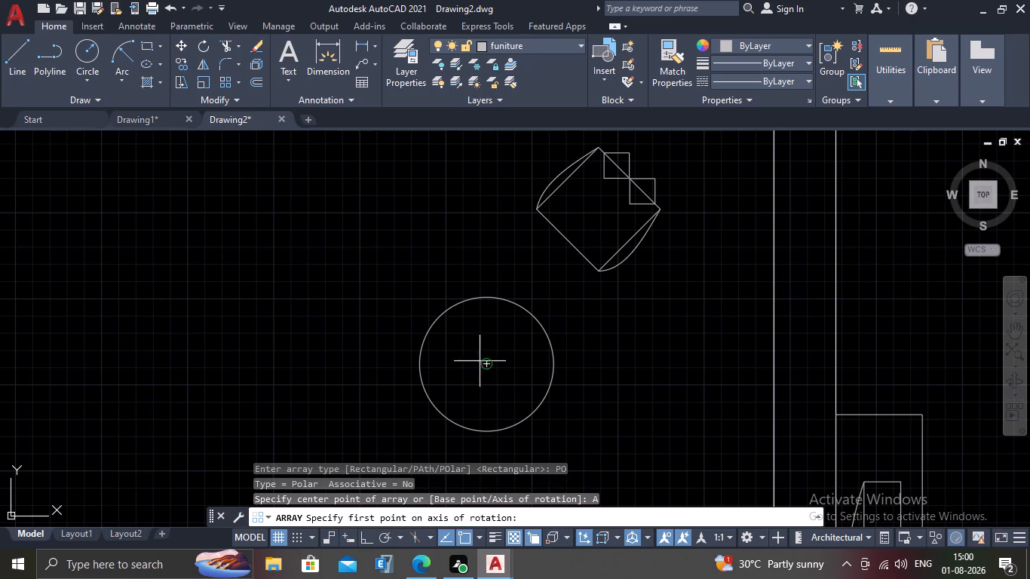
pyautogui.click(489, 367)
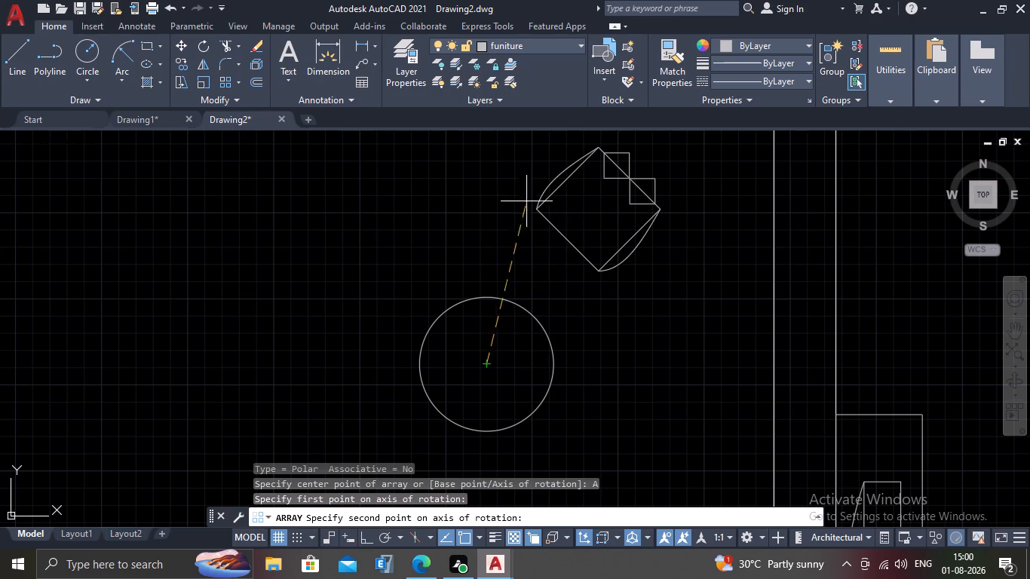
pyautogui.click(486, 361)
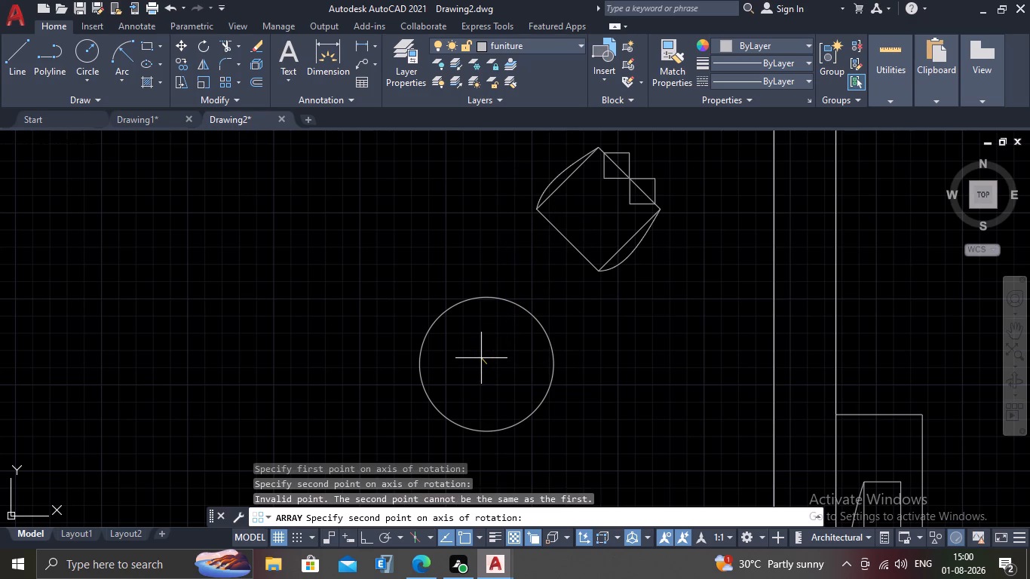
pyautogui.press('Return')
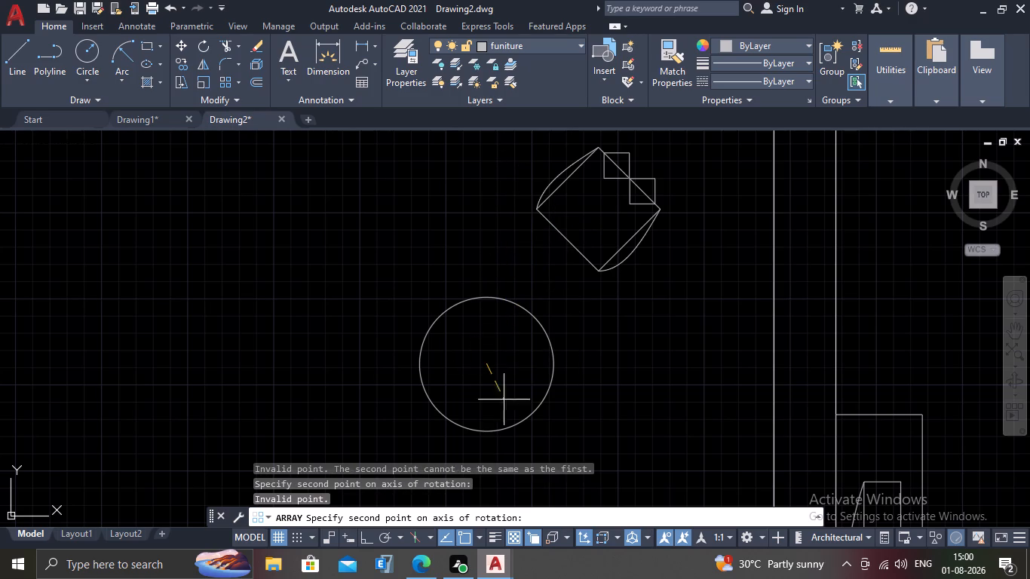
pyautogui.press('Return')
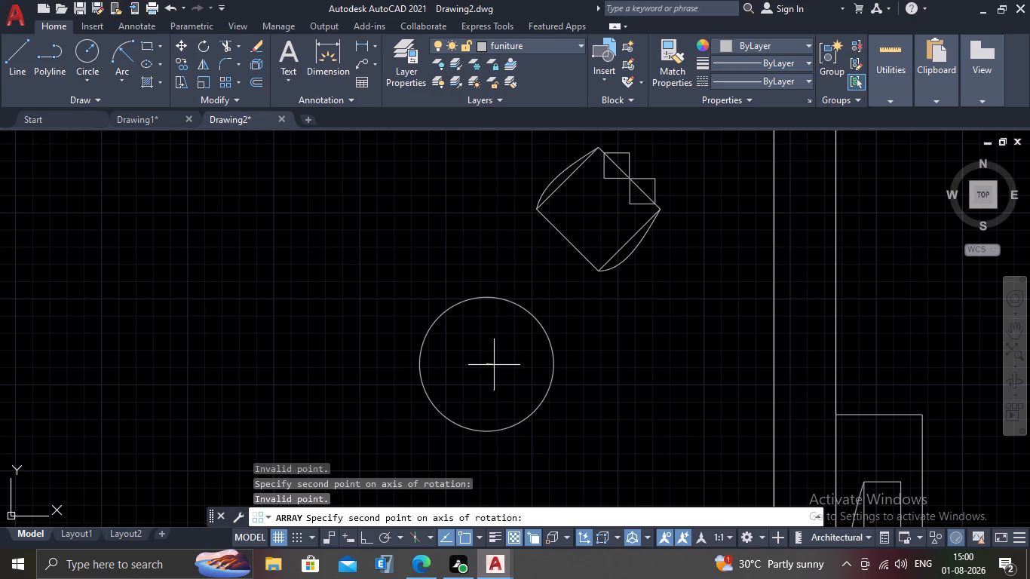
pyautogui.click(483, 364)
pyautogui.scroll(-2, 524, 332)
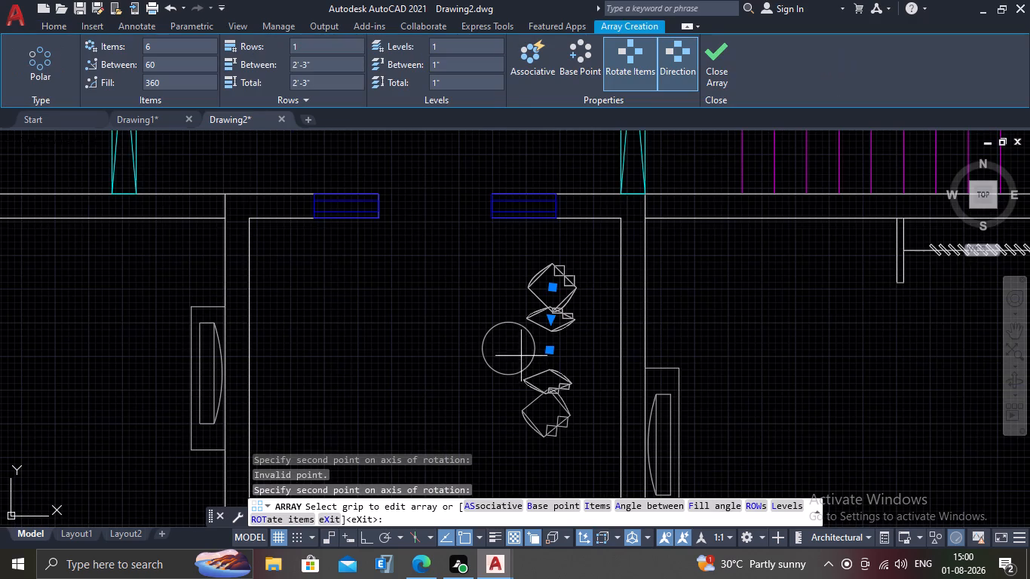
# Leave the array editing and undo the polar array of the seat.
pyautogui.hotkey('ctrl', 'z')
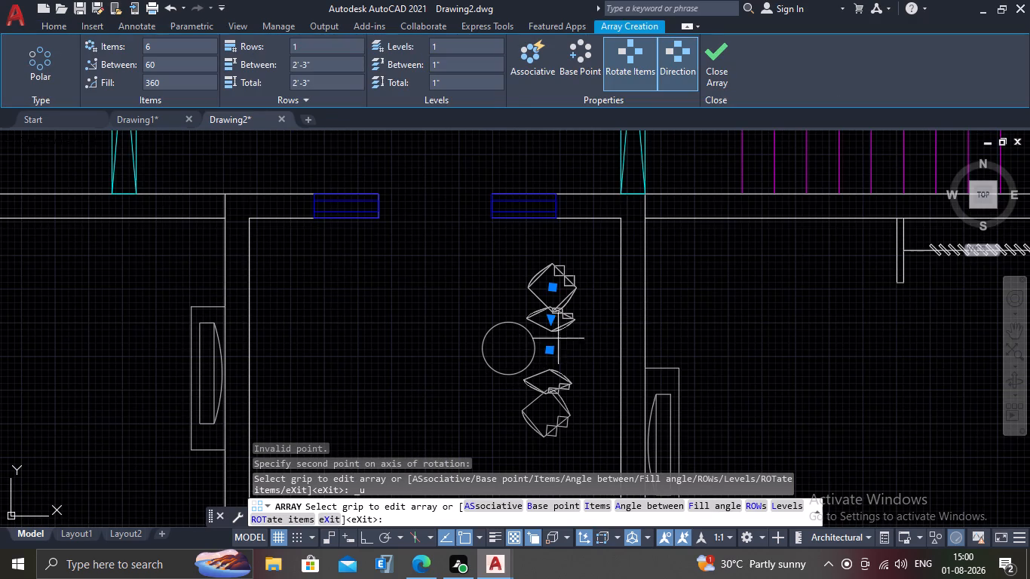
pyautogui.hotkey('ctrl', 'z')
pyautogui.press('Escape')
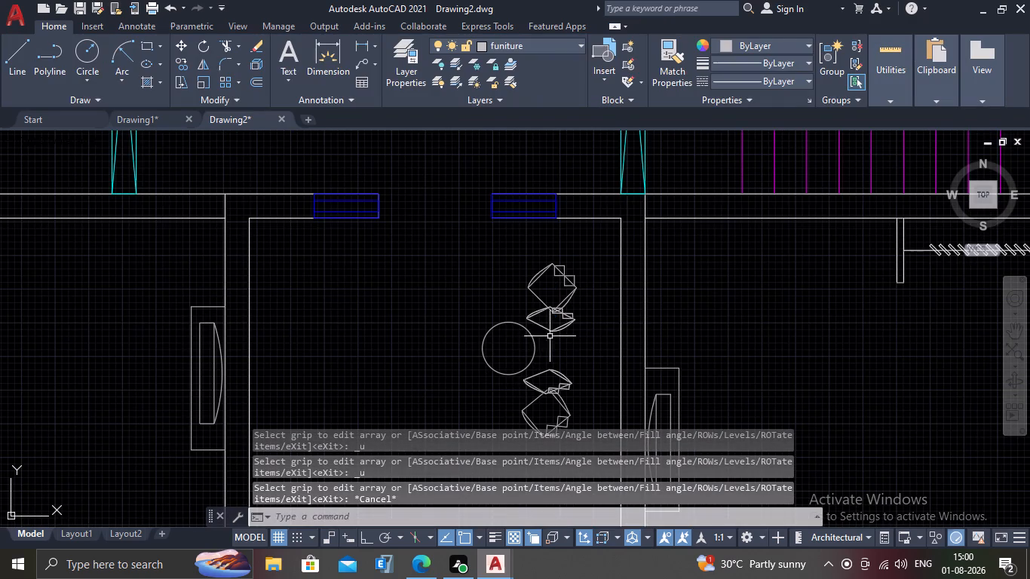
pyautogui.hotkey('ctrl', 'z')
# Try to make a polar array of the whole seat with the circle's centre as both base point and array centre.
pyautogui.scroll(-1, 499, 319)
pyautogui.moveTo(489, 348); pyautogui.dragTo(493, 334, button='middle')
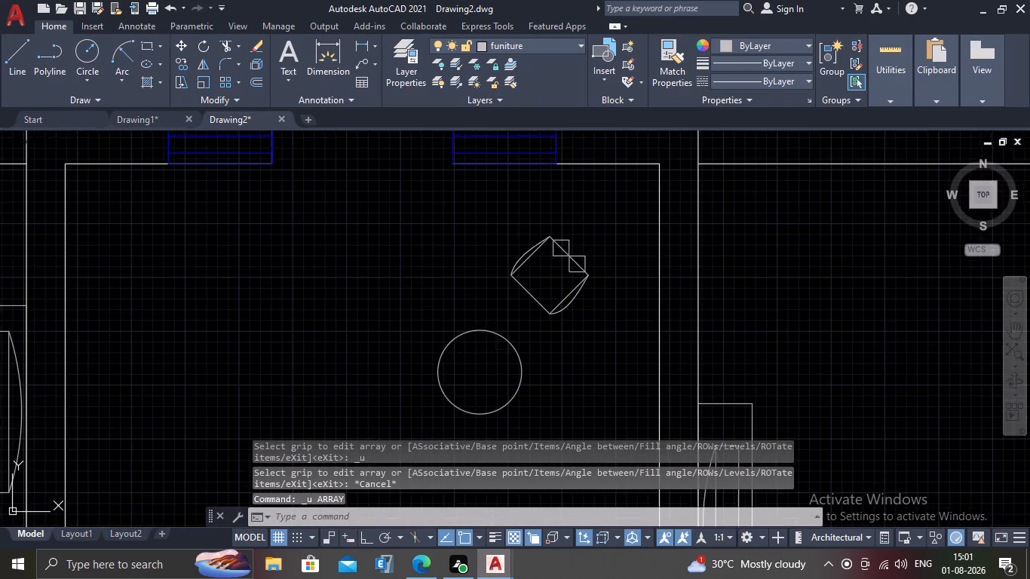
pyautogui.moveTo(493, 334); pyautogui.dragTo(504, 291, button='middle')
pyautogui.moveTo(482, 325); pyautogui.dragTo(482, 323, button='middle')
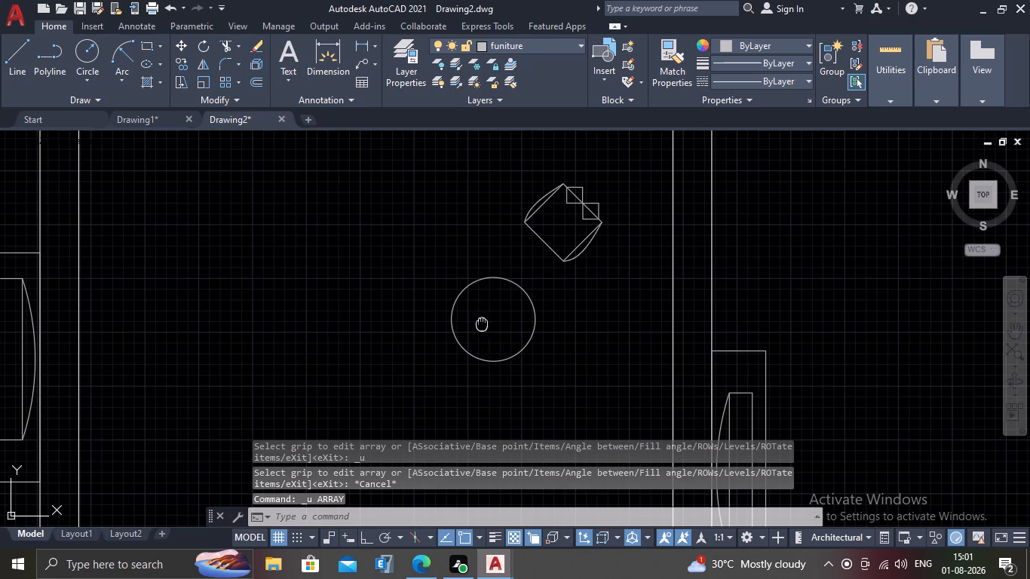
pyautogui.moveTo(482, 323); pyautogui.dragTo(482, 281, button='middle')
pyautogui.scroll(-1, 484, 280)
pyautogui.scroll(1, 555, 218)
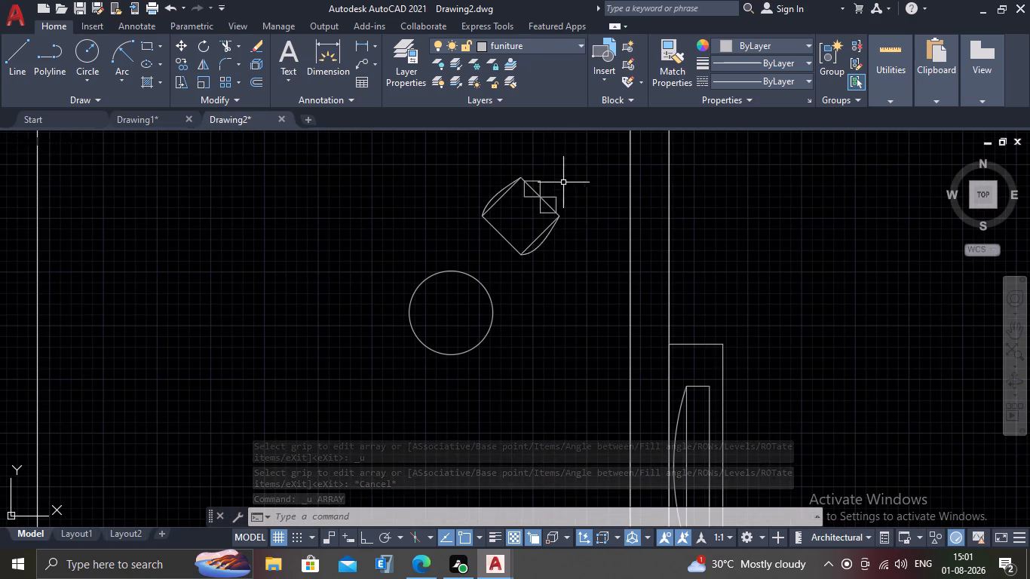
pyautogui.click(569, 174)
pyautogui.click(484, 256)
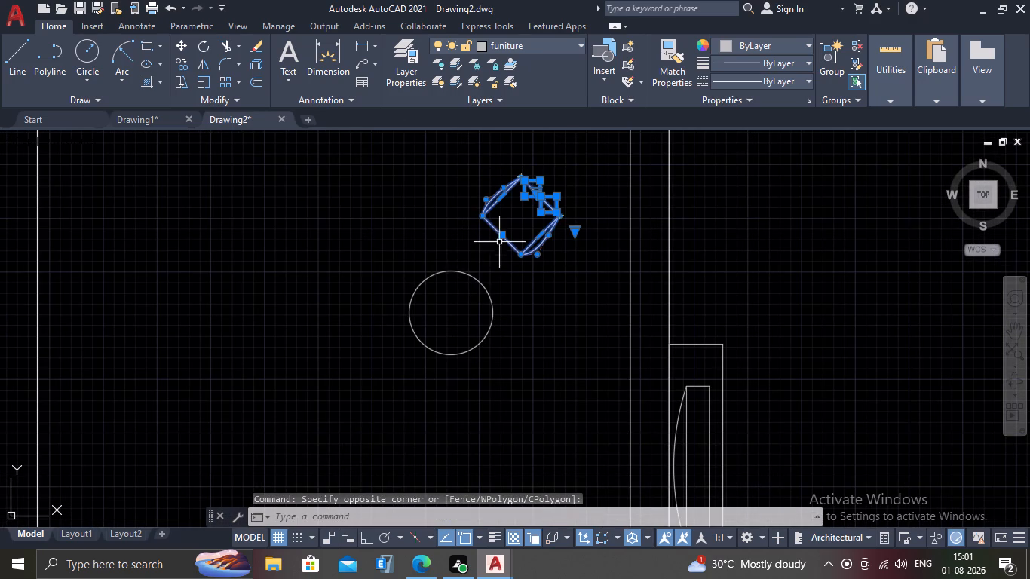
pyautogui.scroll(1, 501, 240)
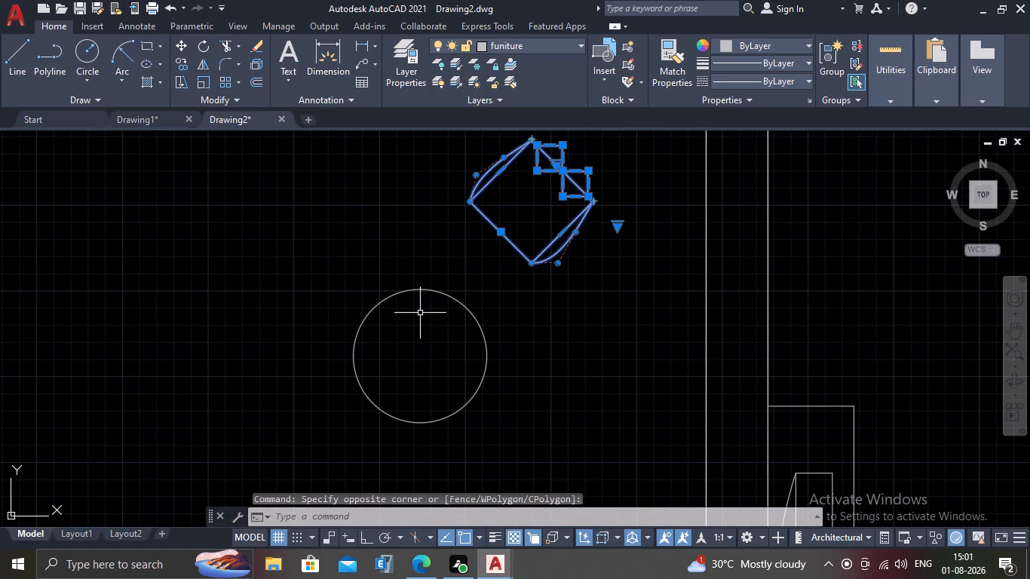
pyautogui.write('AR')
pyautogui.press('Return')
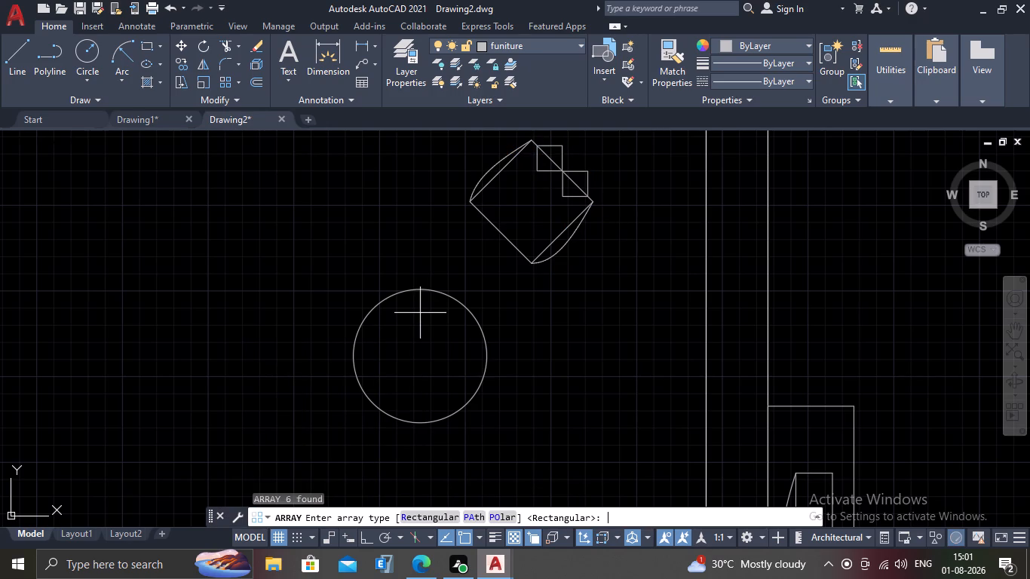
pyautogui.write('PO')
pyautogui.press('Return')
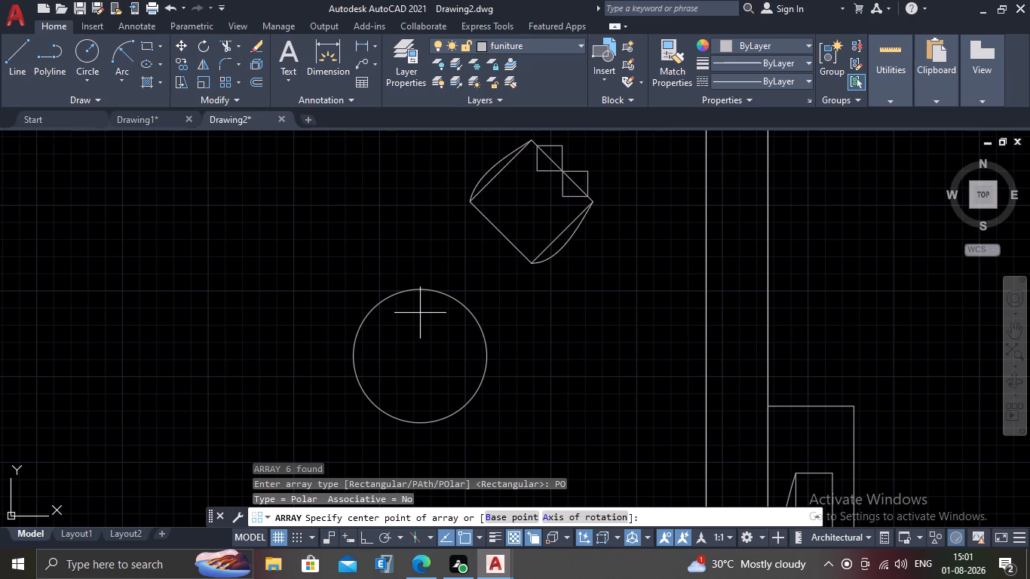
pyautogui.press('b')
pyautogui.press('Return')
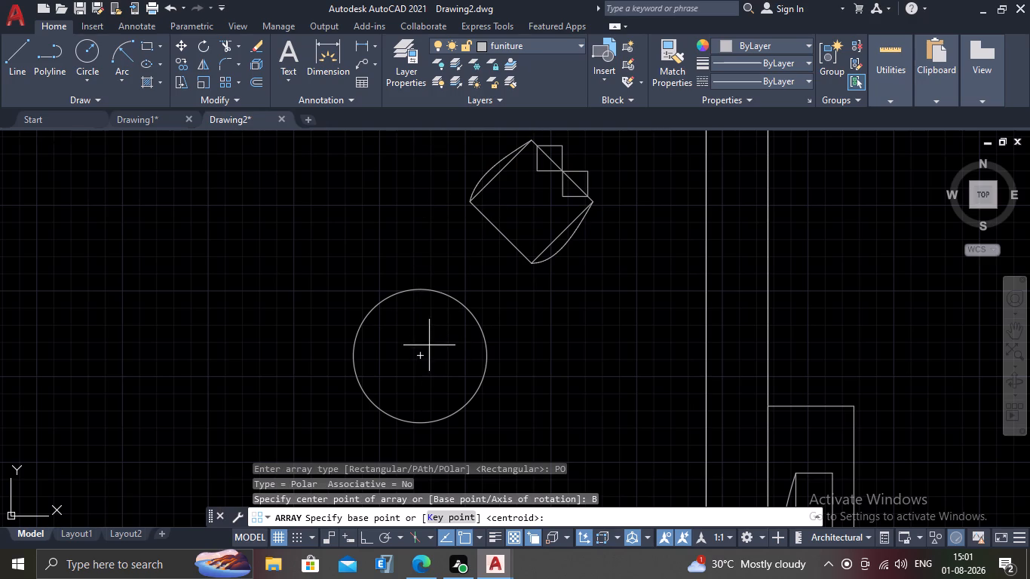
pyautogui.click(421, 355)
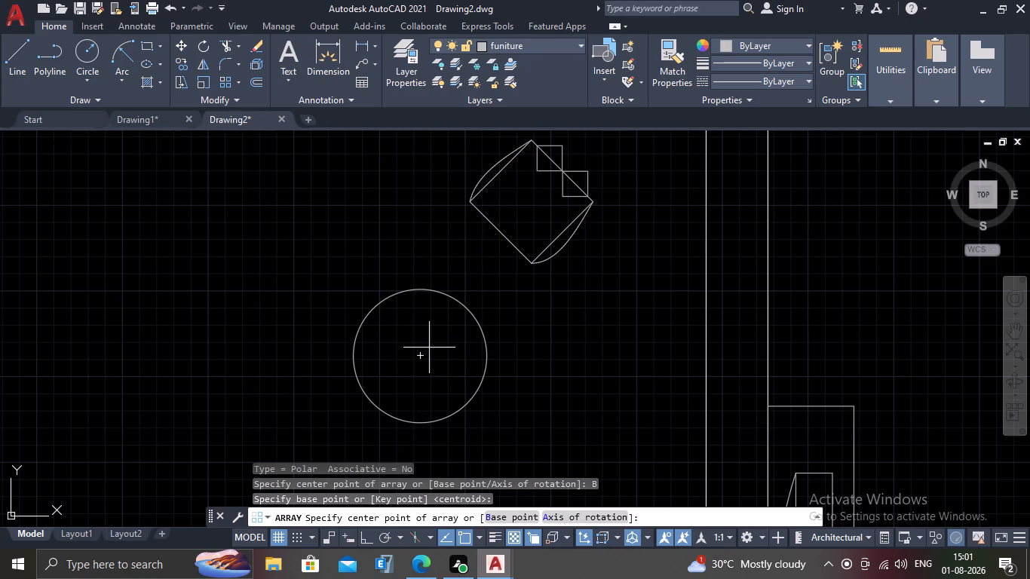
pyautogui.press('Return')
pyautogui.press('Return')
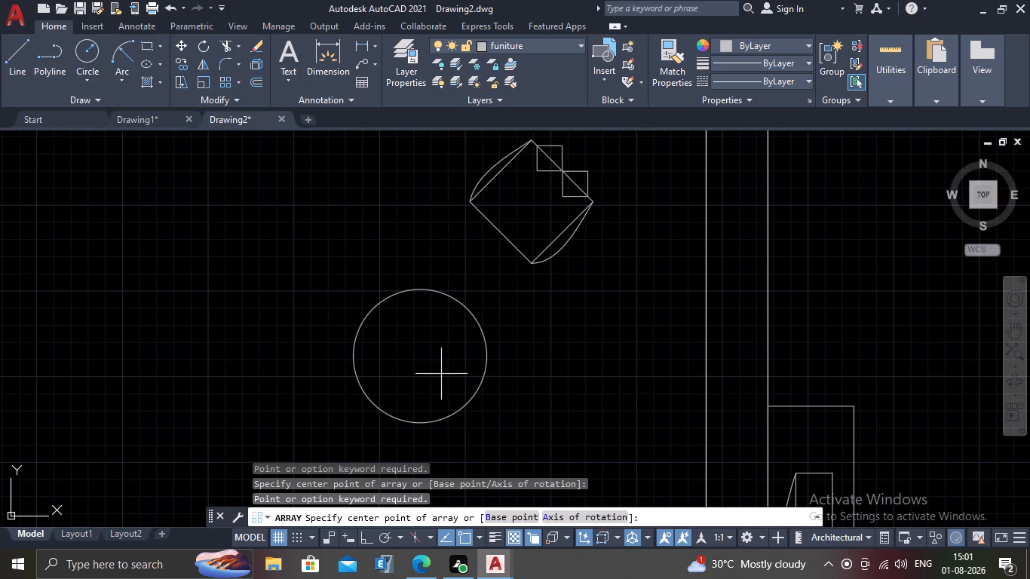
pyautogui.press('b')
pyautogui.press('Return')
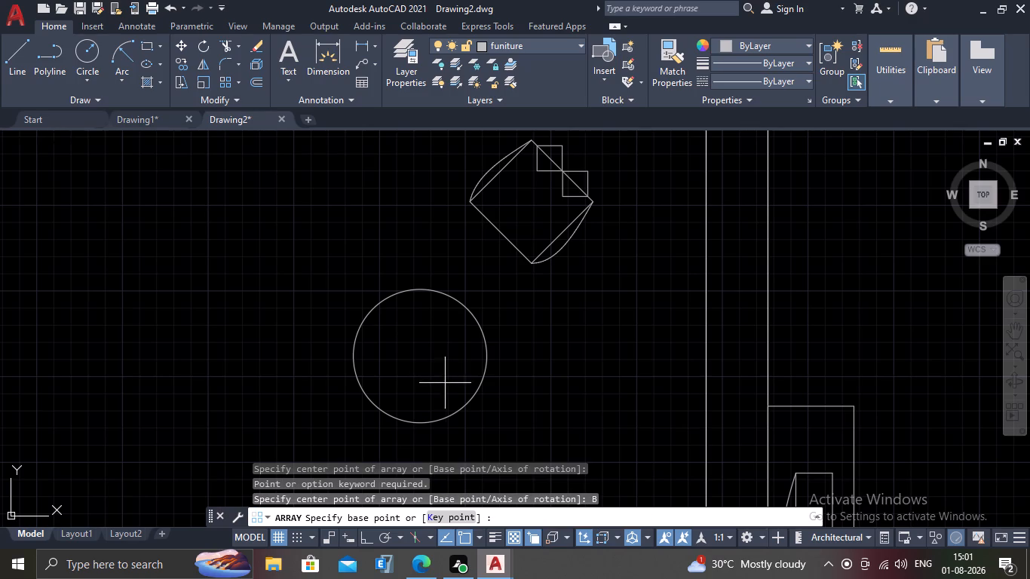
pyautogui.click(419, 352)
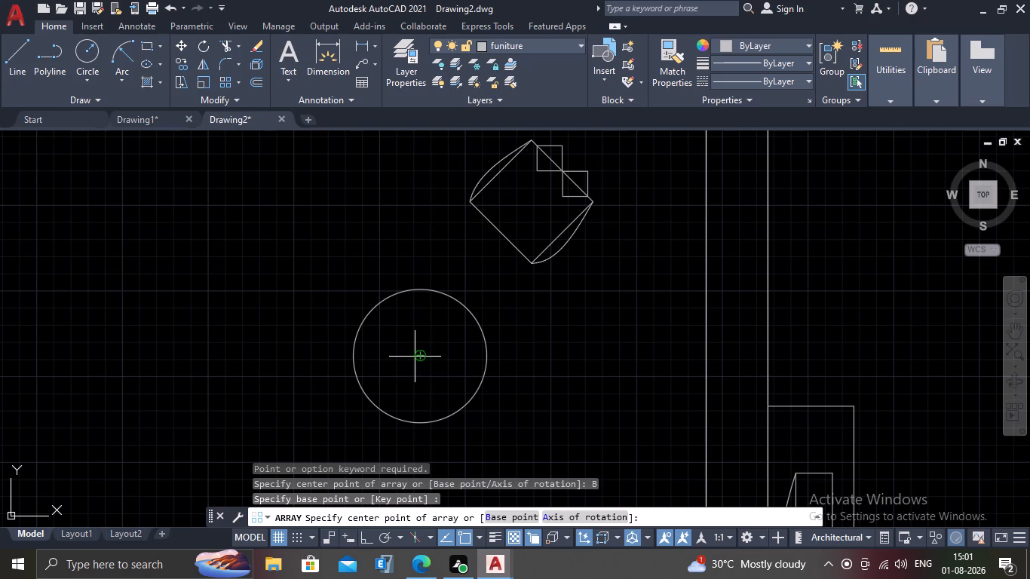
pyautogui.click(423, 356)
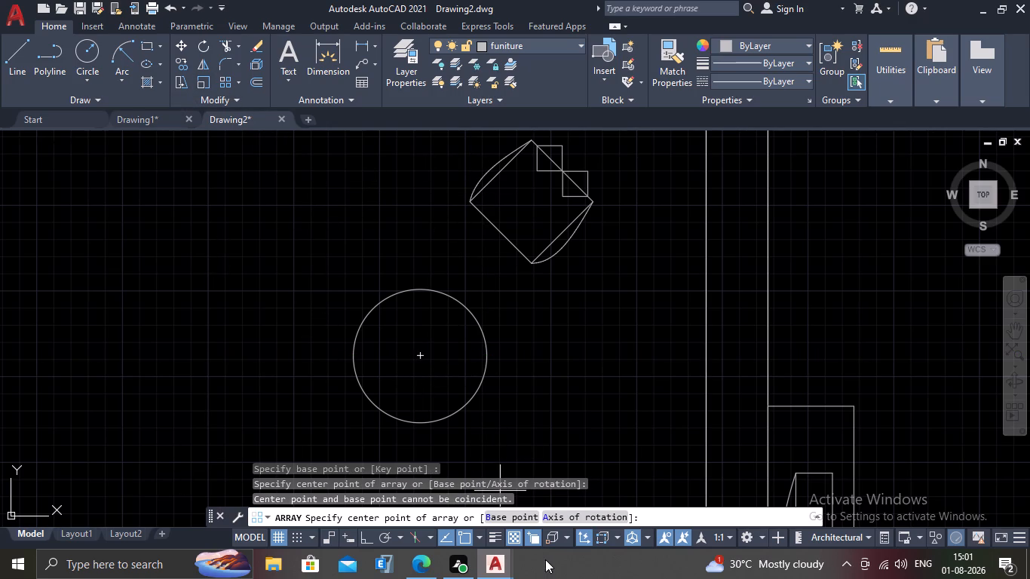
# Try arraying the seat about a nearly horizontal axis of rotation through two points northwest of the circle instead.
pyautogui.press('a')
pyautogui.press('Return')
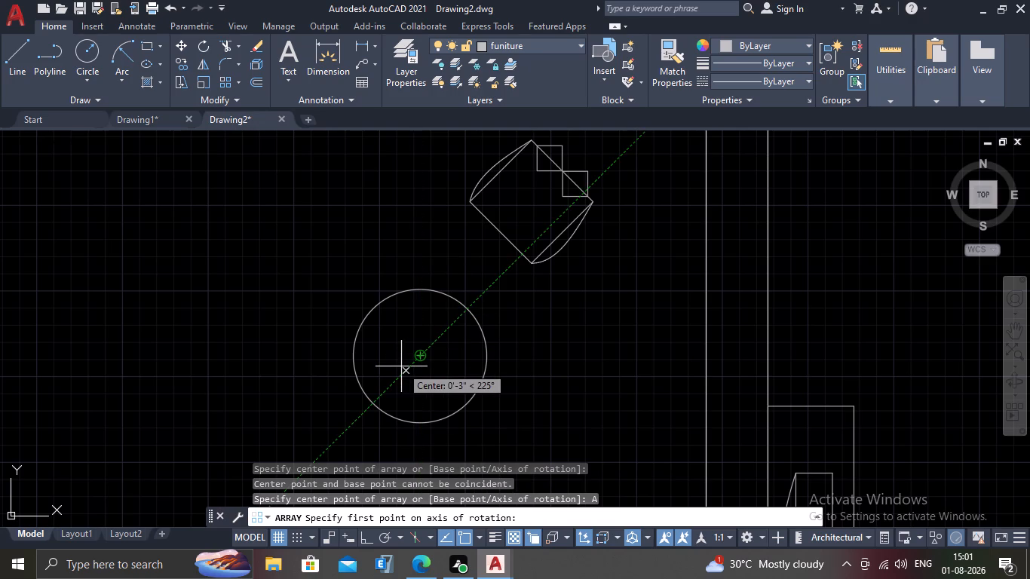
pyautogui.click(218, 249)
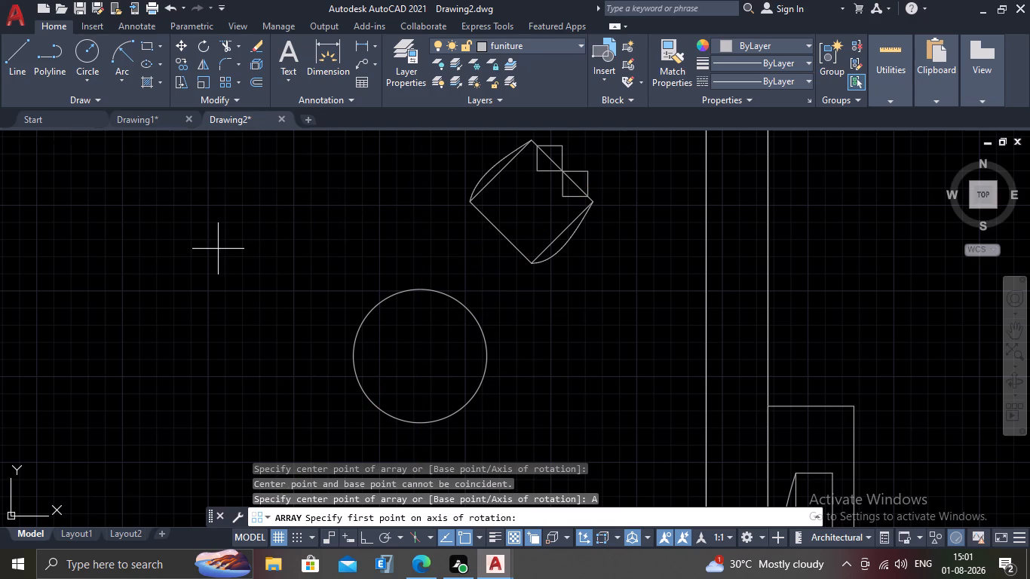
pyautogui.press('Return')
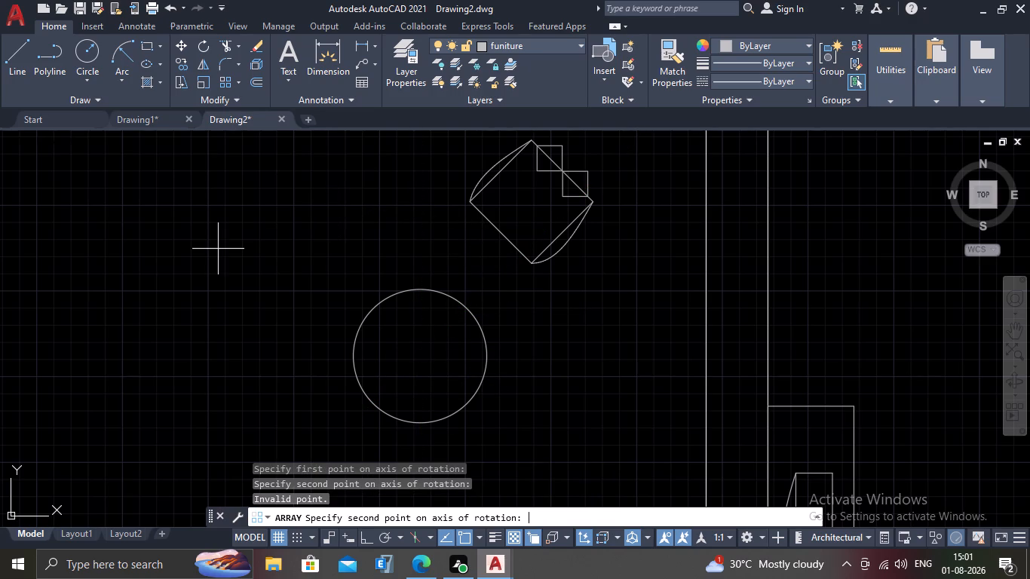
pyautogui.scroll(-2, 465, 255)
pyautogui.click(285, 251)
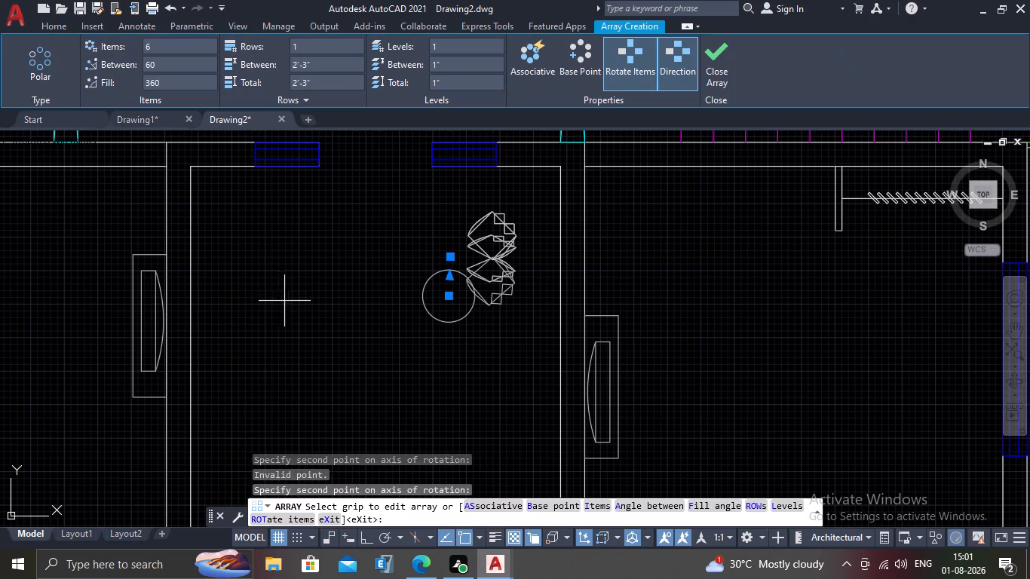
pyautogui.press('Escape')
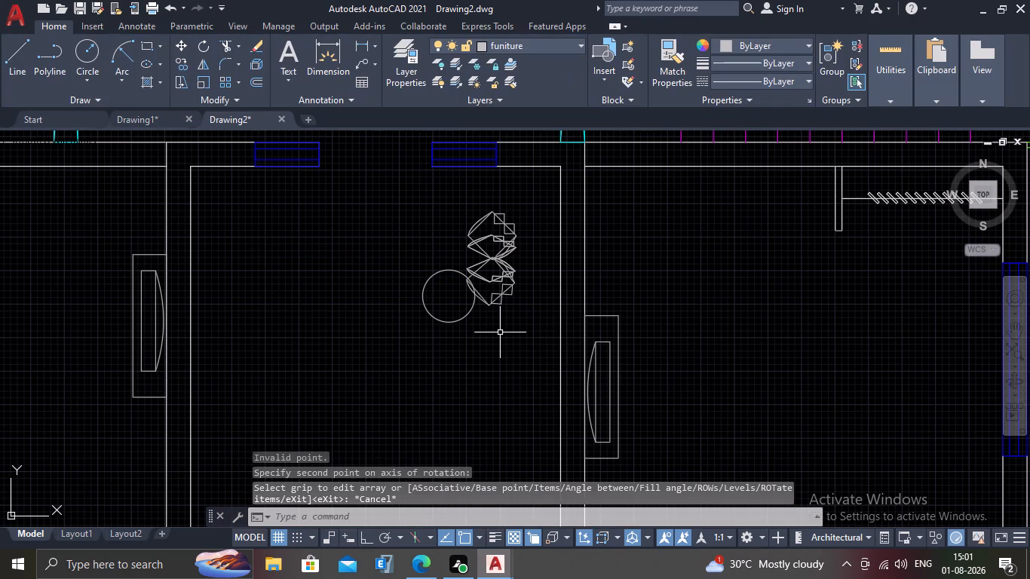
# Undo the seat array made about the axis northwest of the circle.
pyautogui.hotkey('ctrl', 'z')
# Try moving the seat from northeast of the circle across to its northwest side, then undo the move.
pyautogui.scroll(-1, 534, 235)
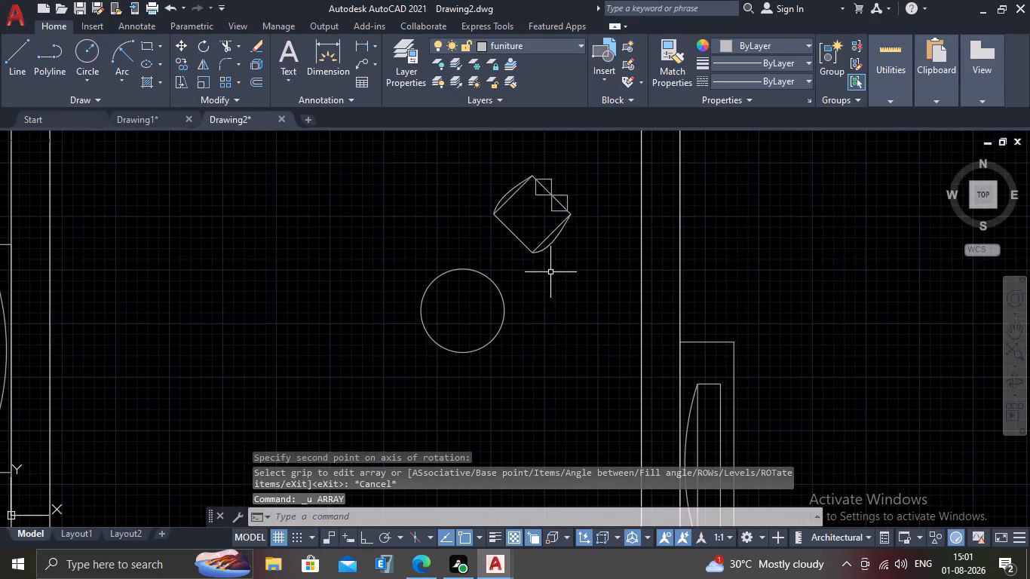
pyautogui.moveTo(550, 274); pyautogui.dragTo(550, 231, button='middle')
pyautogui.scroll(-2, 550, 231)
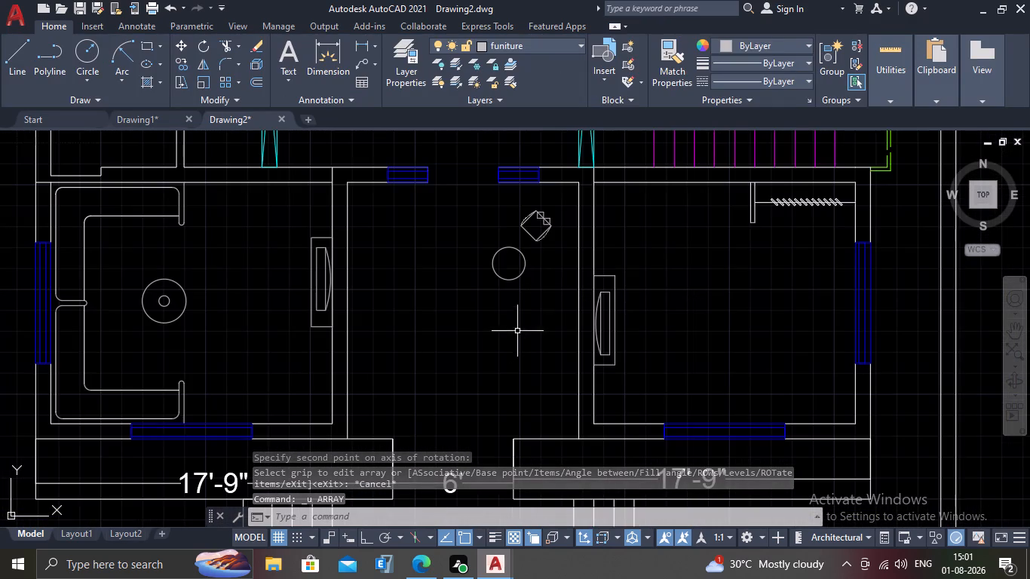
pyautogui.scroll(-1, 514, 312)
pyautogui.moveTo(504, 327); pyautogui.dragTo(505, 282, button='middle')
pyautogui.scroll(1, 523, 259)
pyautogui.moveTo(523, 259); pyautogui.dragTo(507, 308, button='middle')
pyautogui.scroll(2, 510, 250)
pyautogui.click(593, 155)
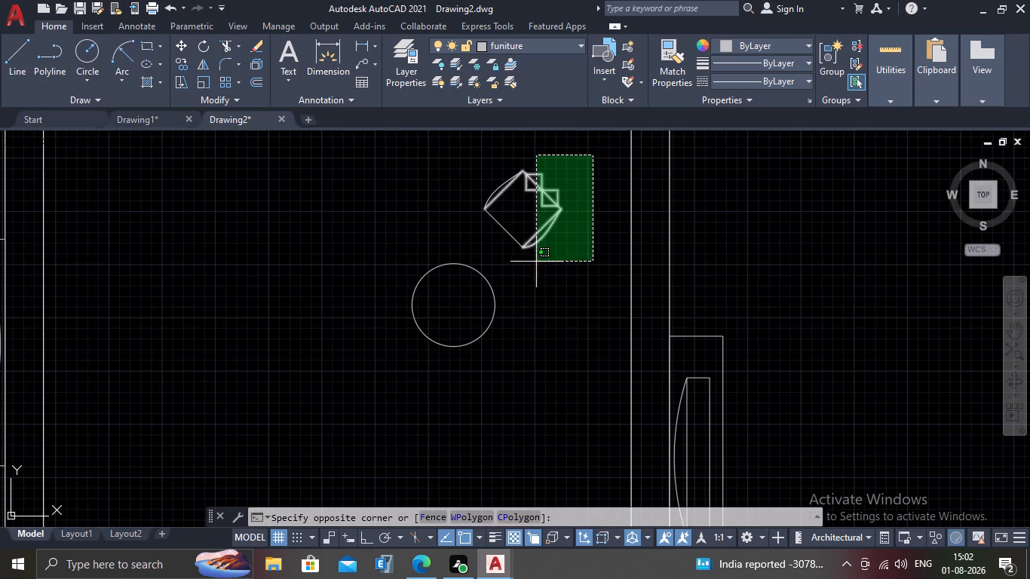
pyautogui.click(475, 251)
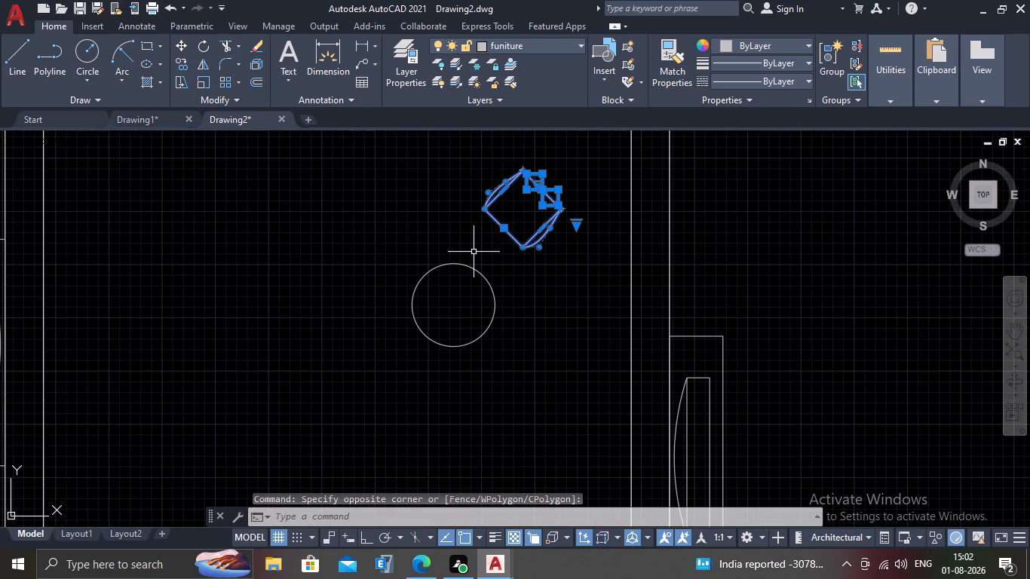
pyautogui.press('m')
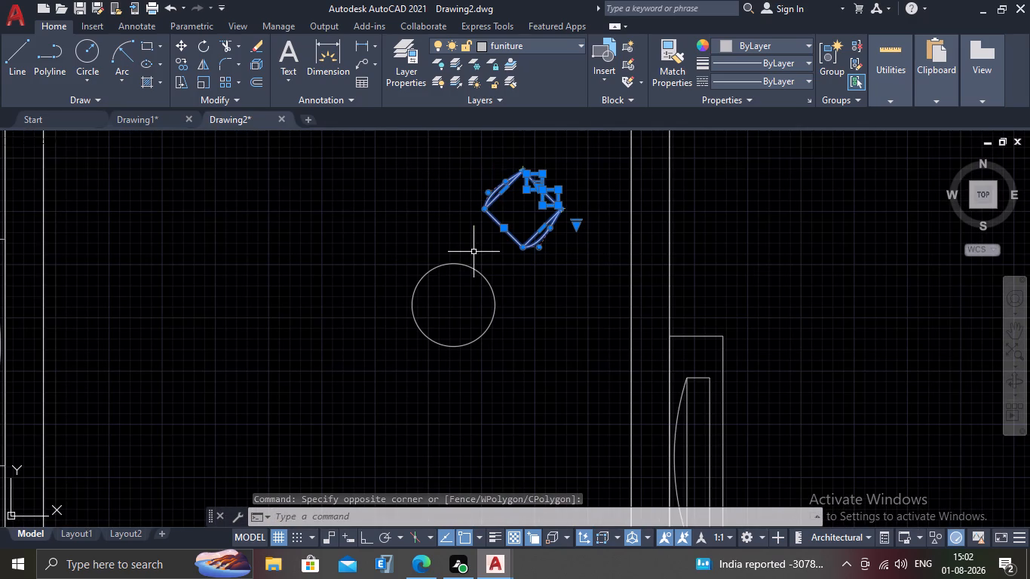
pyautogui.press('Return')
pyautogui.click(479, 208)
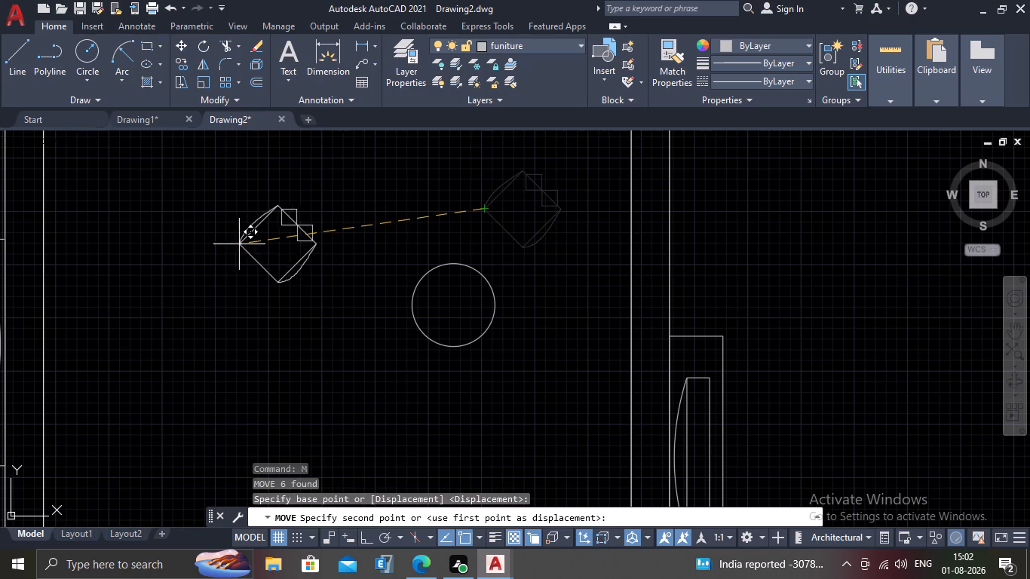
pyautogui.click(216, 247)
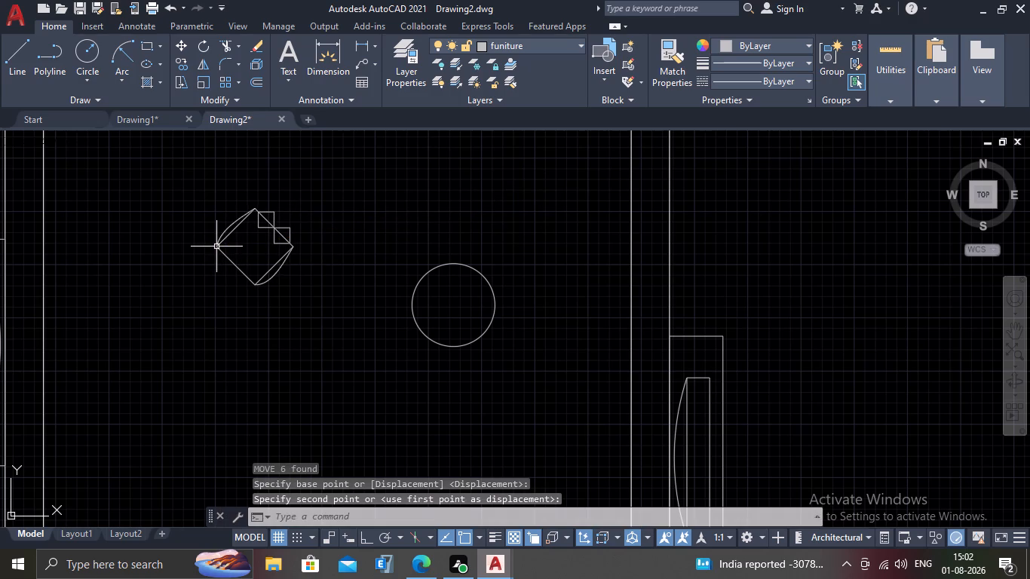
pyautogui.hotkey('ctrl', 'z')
# Copy the seat to three positions around the circle: northwest, southwest and southeast.
pyautogui.click(566, 164)
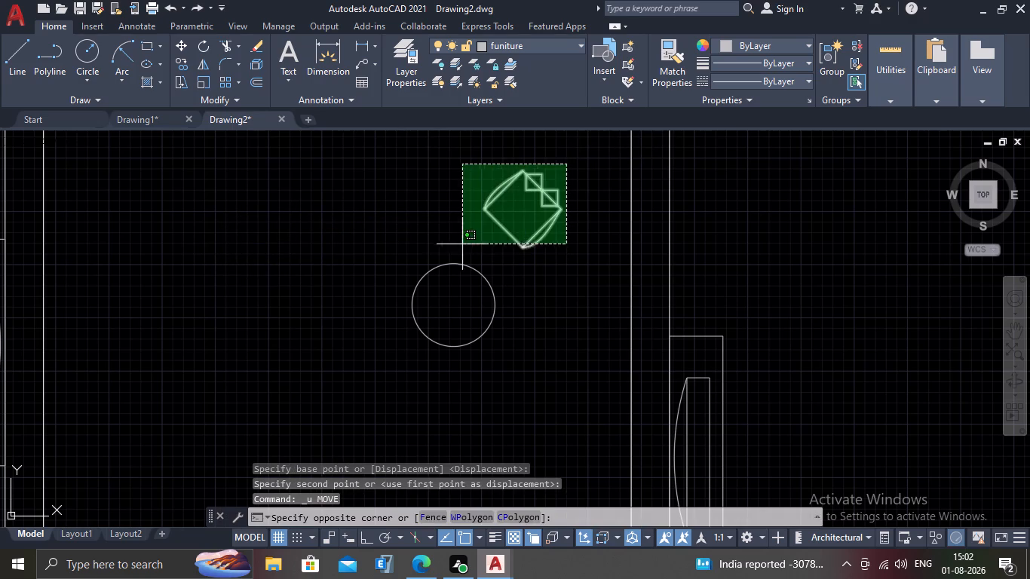
pyautogui.click(458, 243)
pyautogui.write('CO')
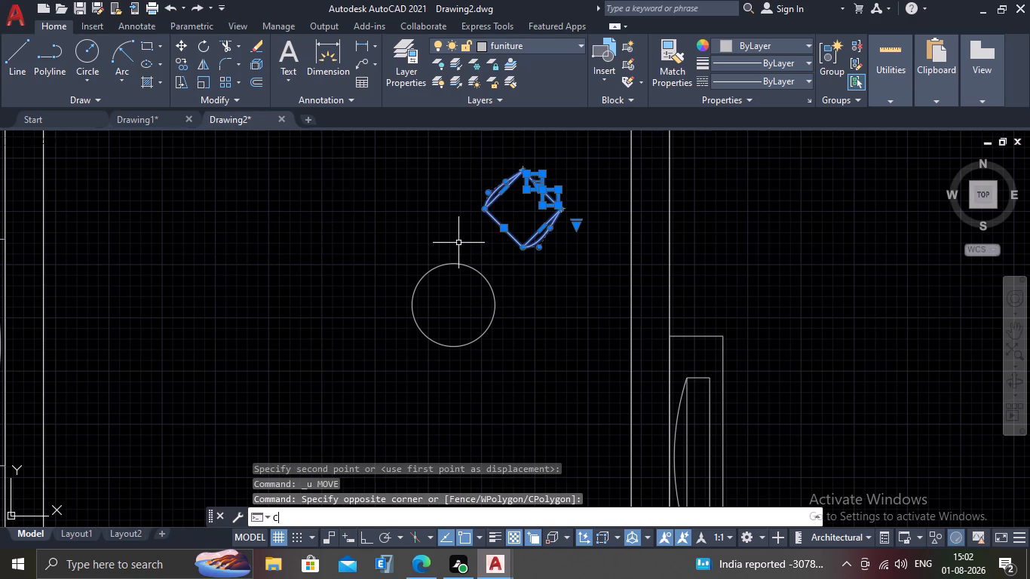
pyautogui.press('Return')
pyautogui.click(480, 213)
pyautogui.click(279, 217)
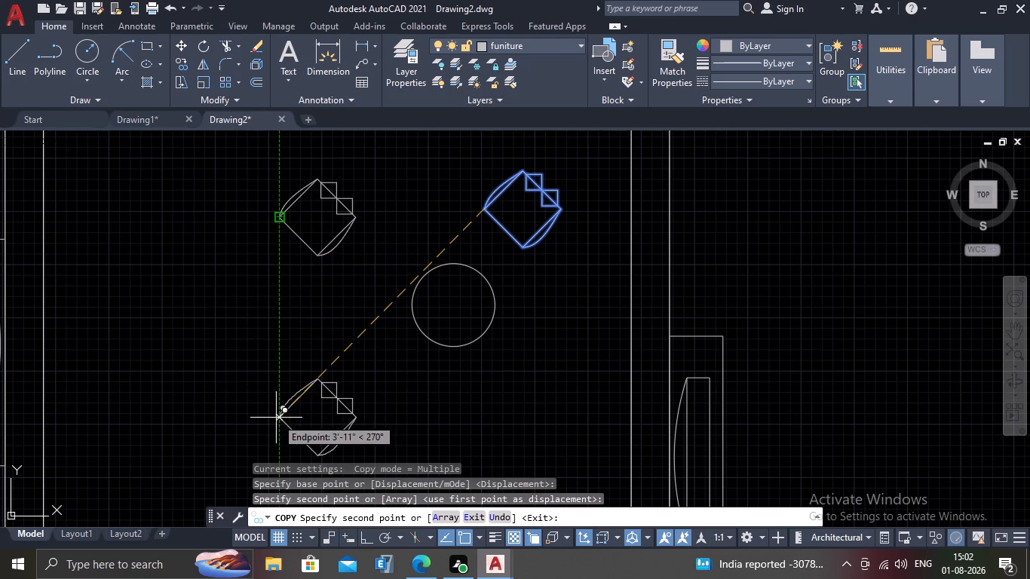
pyautogui.click(311, 385)
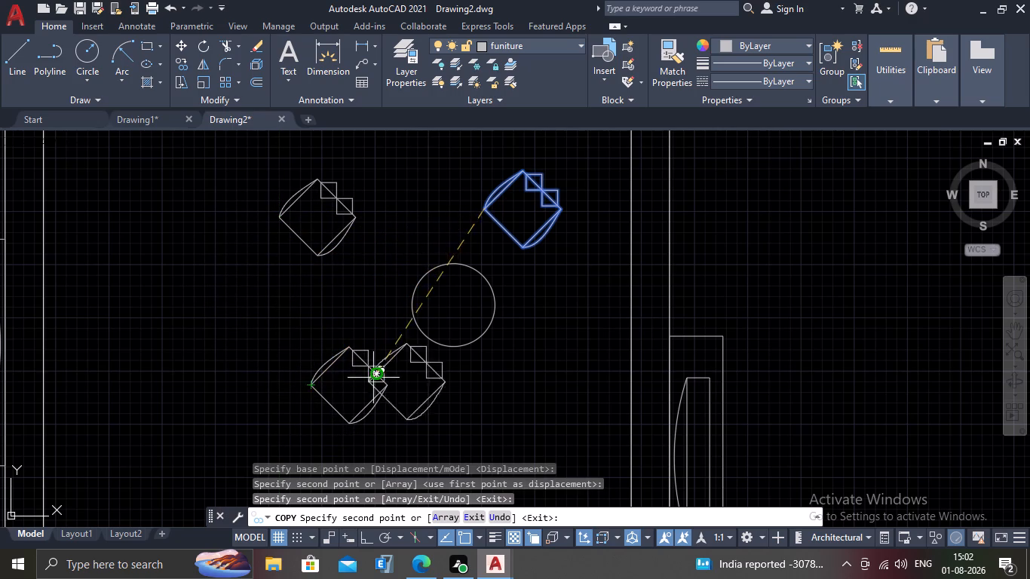
pyautogui.click(494, 384)
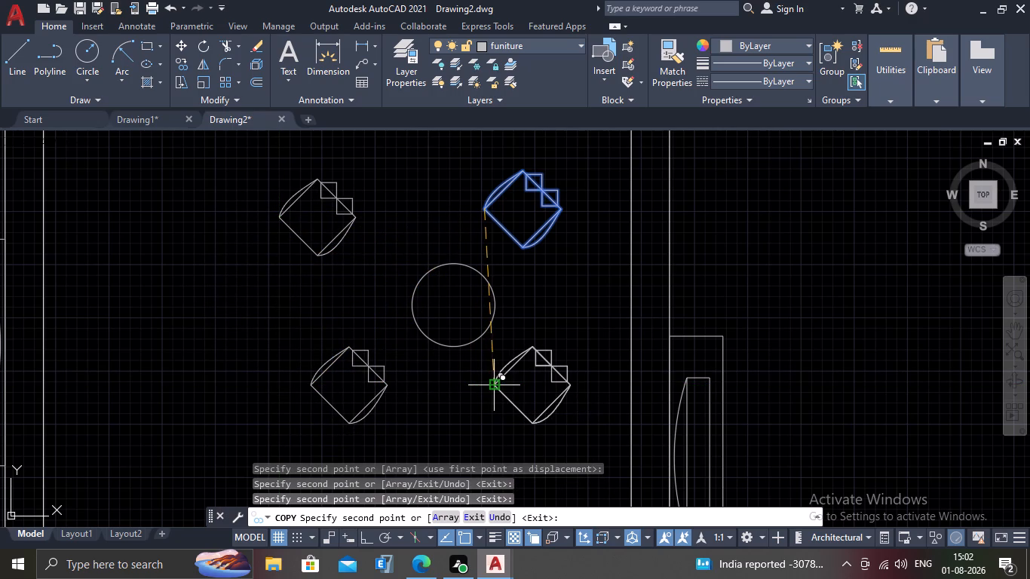
pyautogui.press('Escape')
# Rotate the northwest seat copy 90° about its west corner.
pyautogui.click(364, 152)
pyautogui.click(256, 280)
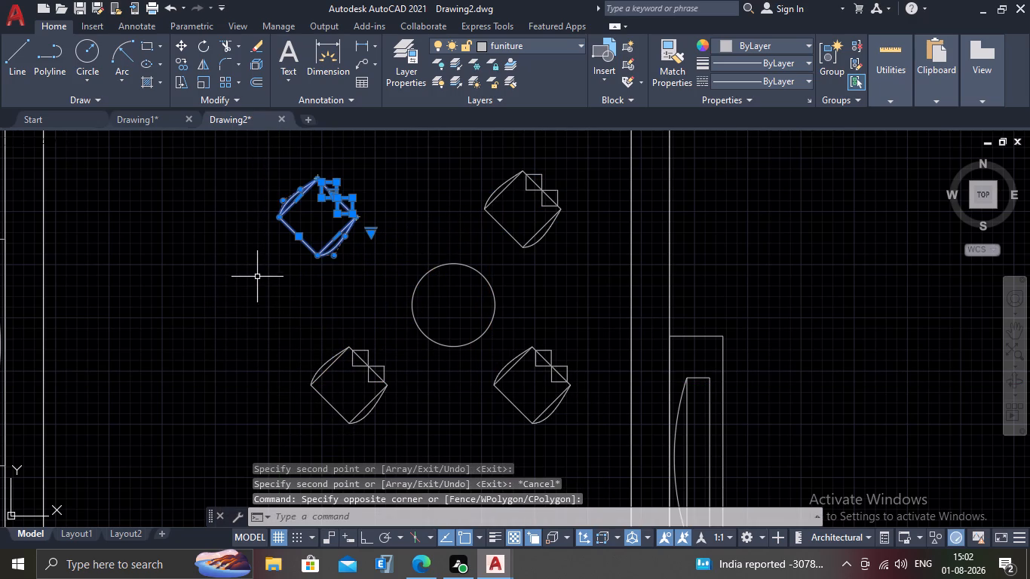
pyautogui.press('r')
pyautogui.press('o')
pyautogui.press('Return')
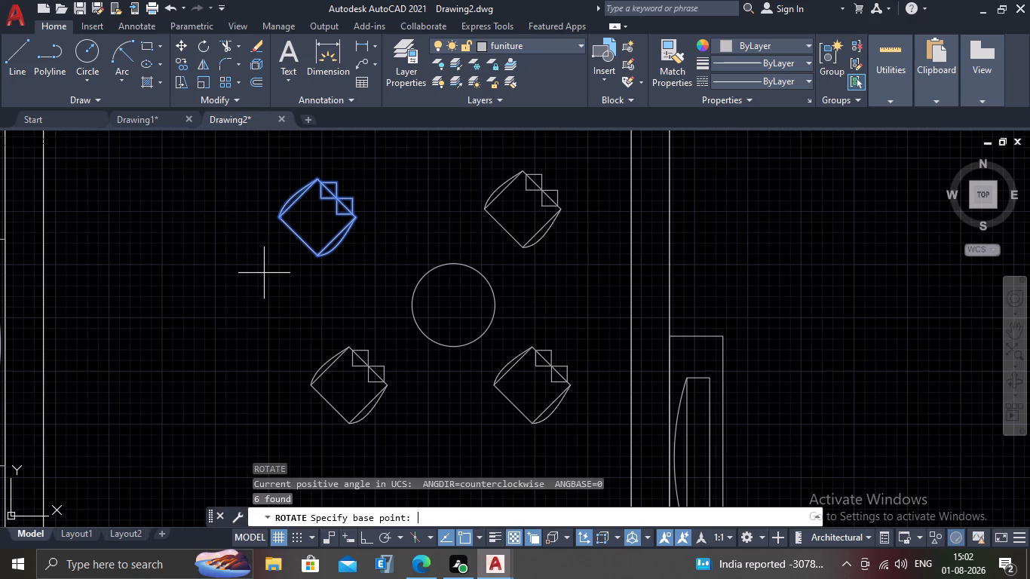
pyautogui.click(279, 217)
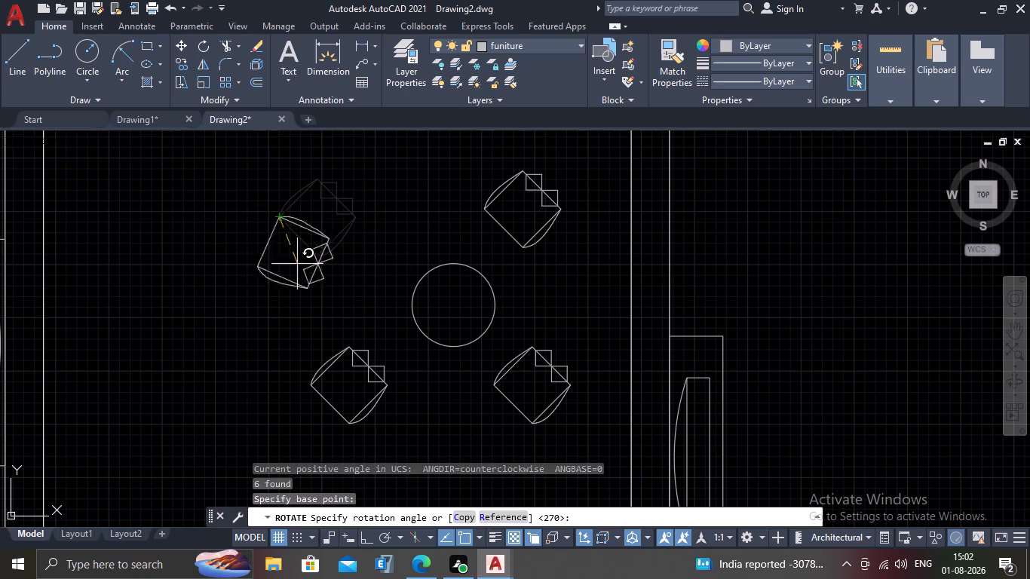
pyautogui.click(287, 179)
# Move the rotated northwest seat in toward the circle, roughly level with the northeast seat.
pyautogui.scroll(-1, 287, 175)
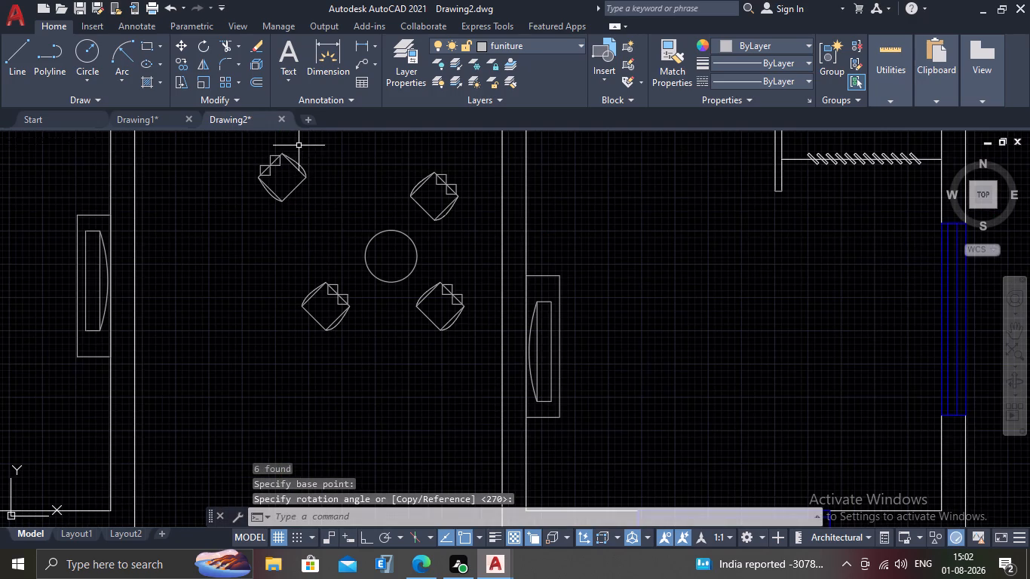
pyautogui.click(300, 140)
pyautogui.click(250, 239)
pyautogui.scroll(1, 278, 204)
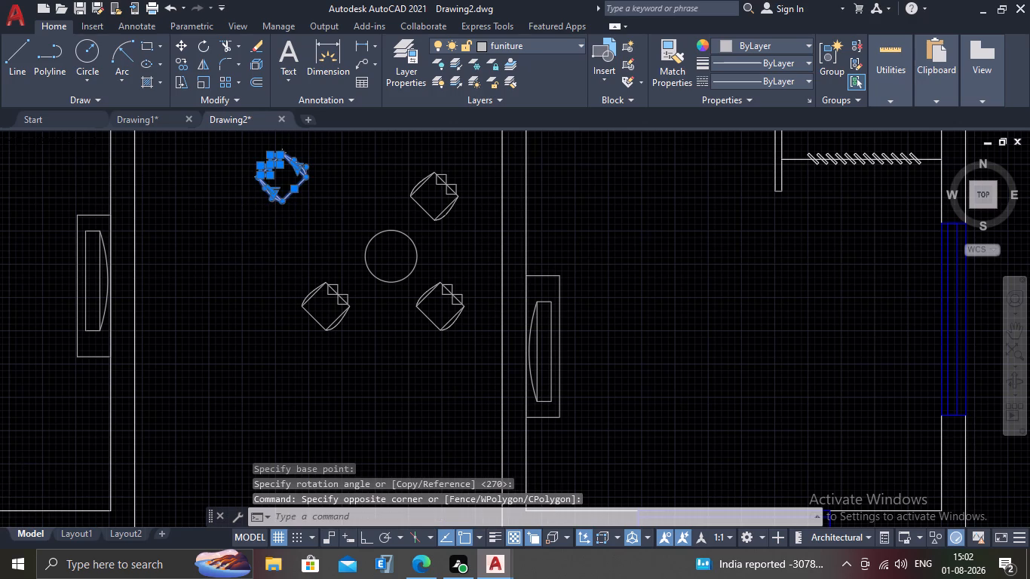
pyautogui.press('m')
pyautogui.press('Return')
pyautogui.moveTo(278, 198); pyautogui.dragTo(287, 199)
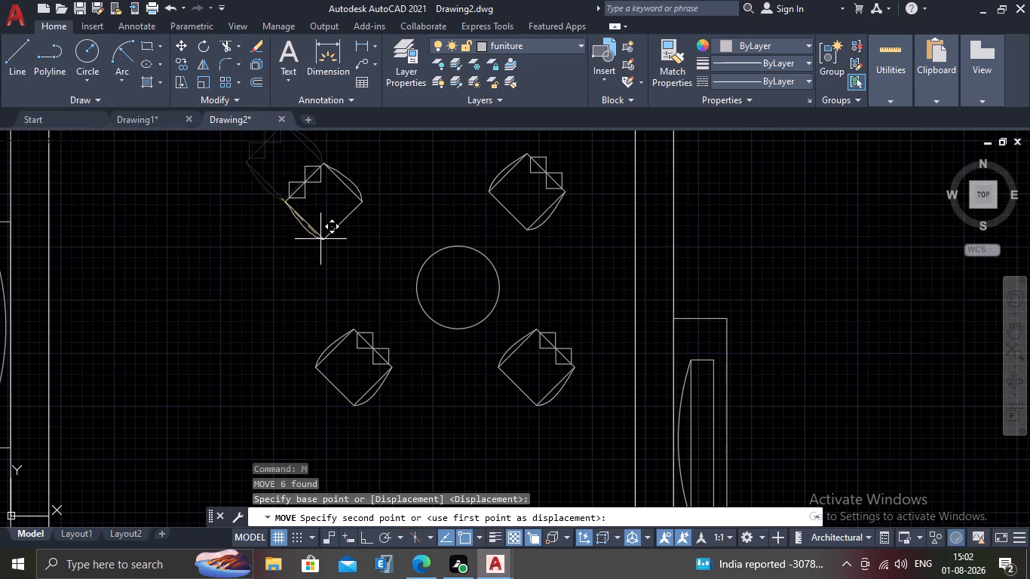
pyautogui.click(361, 226)
# Rotate the southwest seat nearly half a turn about its west corner so its open side faces the circle.
pyautogui.scroll(-2, 345, 270)
pyautogui.moveTo(354, 305); pyautogui.dragTo(355, 284, button='middle')
pyautogui.scroll(2, 359, 293)
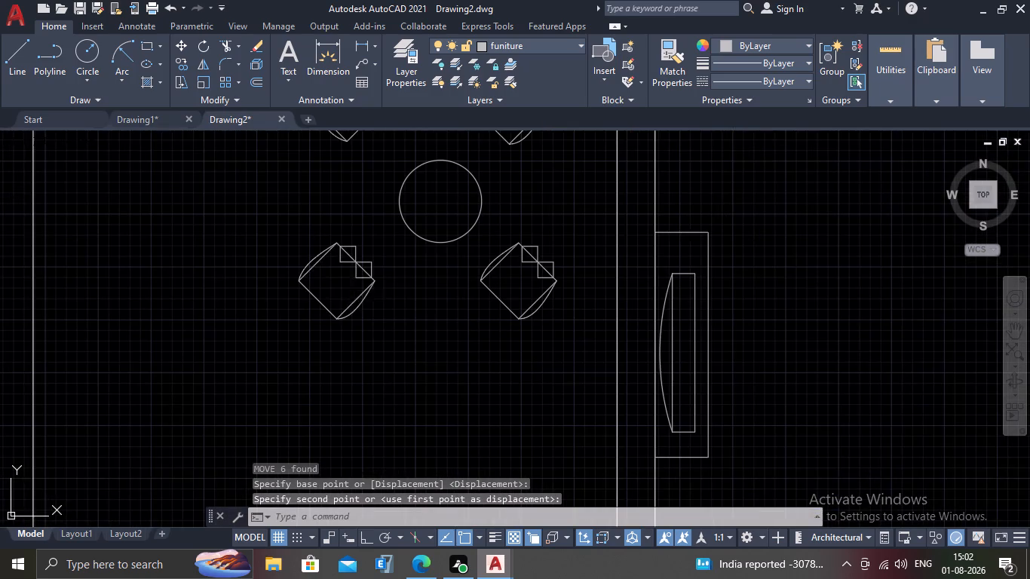
pyautogui.moveTo(361, 293); pyautogui.dragTo(359, 277, button='middle')
pyautogui.click(379, 219)
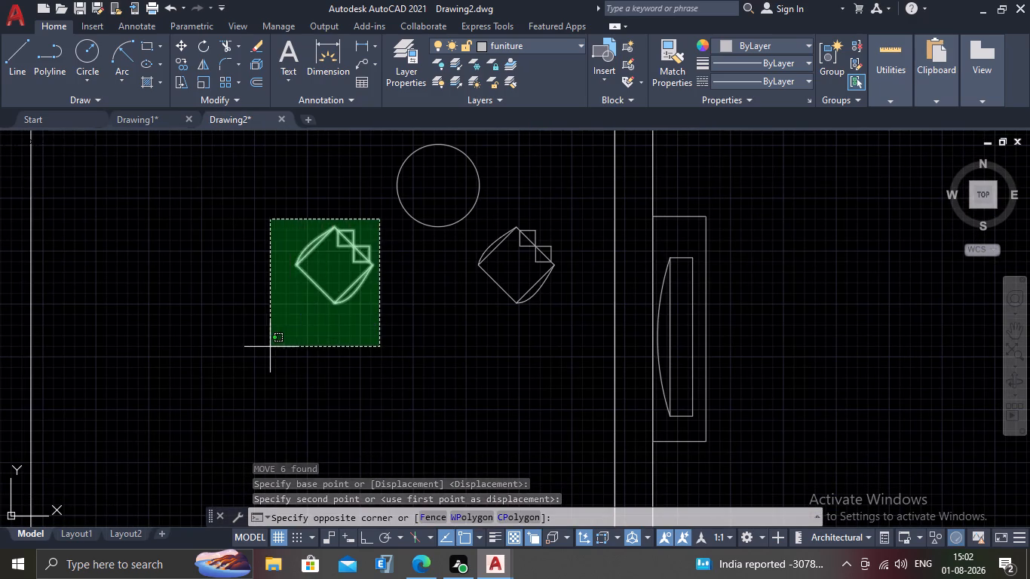
pyautogui.click(270, 347)
pyautogui.press('r')
pyautogui.press('o')
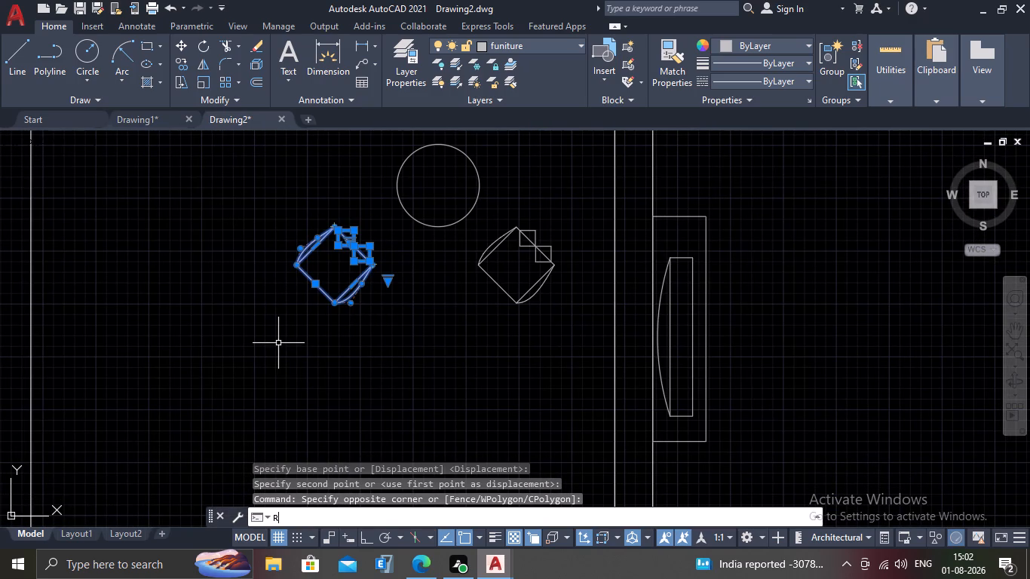
pyautogui.press('Return')
pyautogui.click(293, 264)
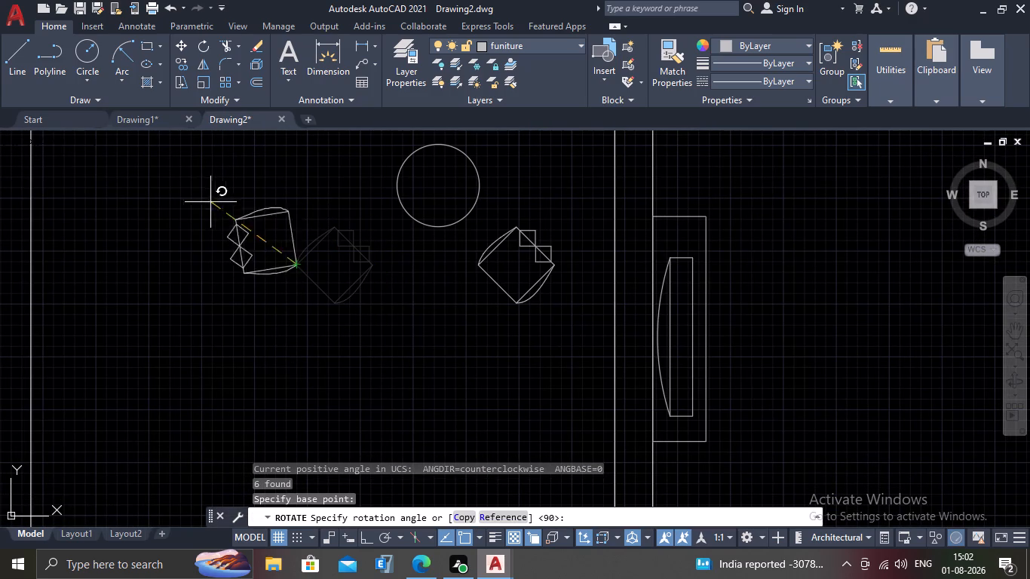
pyautogui.click(193, 249)
# Move the rotated southwest seat east, to just southwest of the circle below the northwest seat.
pyautogui.click(299, 201)
pyautogui.click(186, 366)
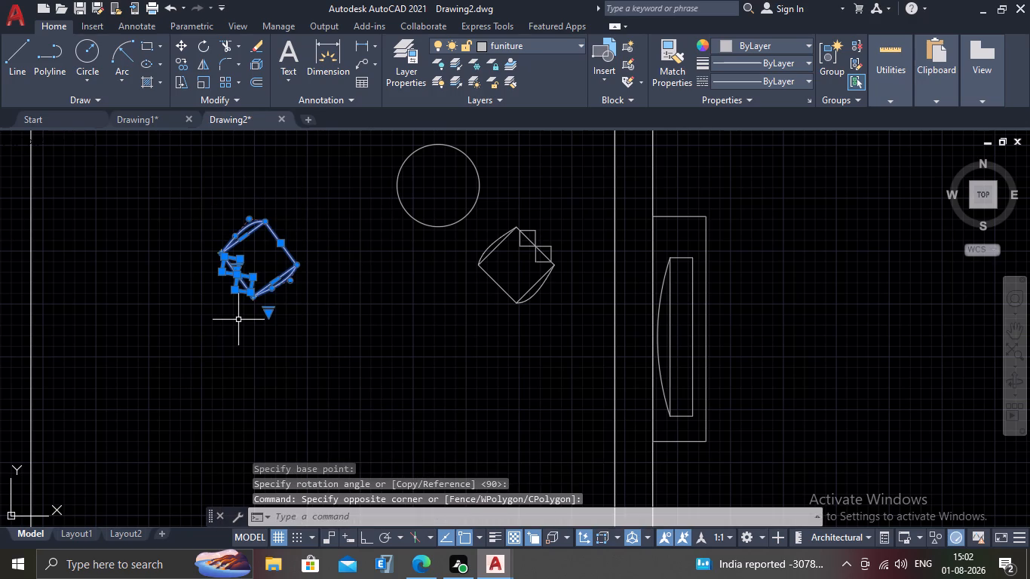
pyautogui.press('m')
pyautogui.press('Return')
pyautogui.click(296, 268)
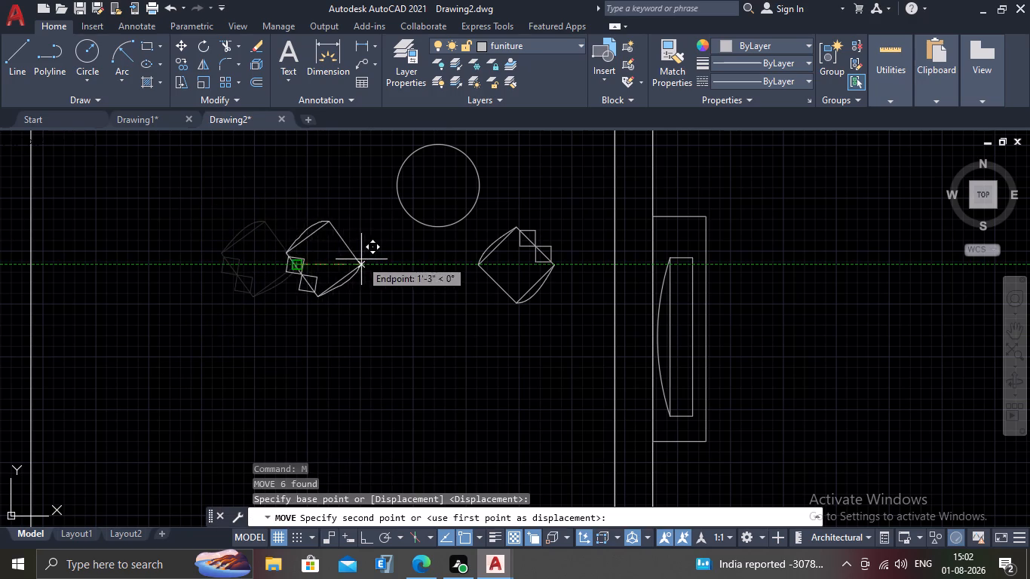
pyautogui.click(380, 262)
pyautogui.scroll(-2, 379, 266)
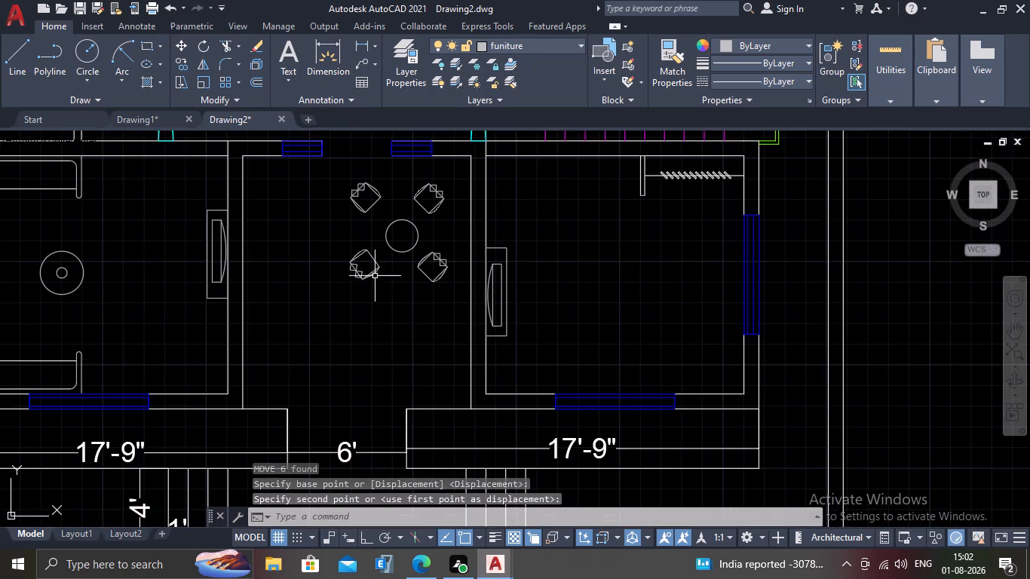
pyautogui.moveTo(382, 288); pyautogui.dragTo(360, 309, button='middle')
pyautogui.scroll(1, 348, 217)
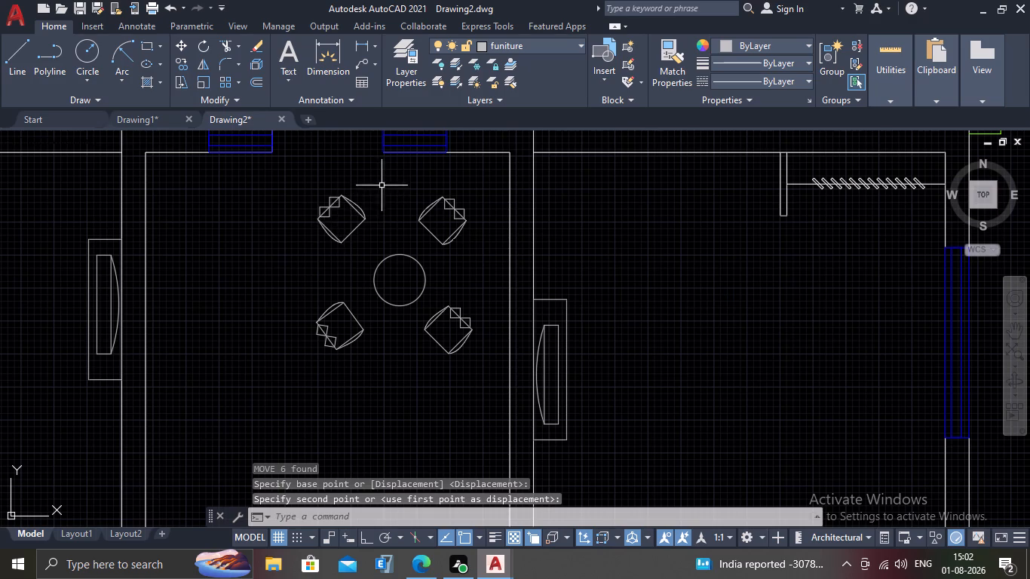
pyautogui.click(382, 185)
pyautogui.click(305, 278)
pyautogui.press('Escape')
# Move the northwest seat slightly closer to the circle, using its south corner as base point.
pyautogui.click(365, 184)
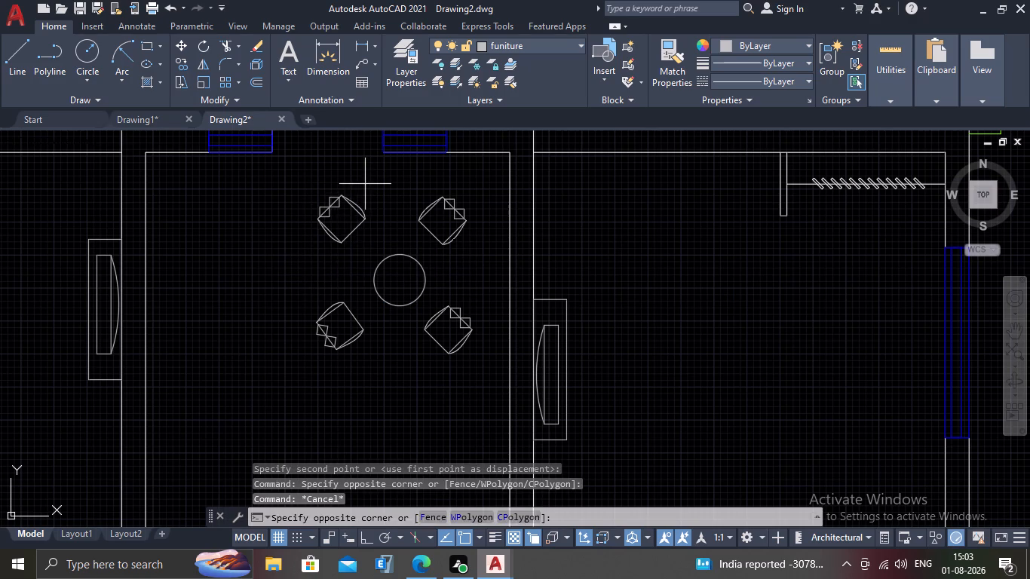
pyautogui.click(283, 259)
pyautogui.press('m')
pyautogui.press('Return')
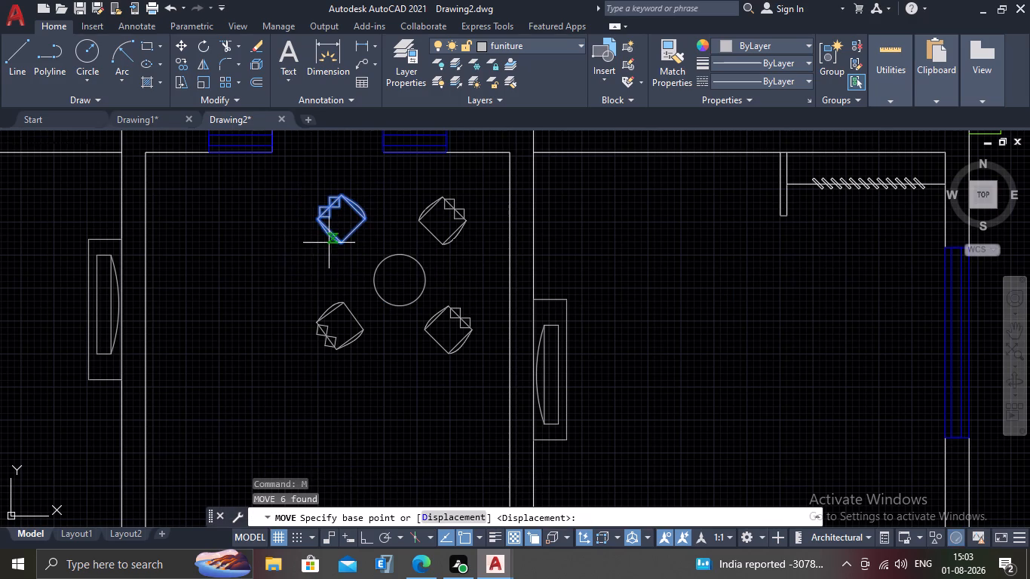
pyautogui.click(342, 247)
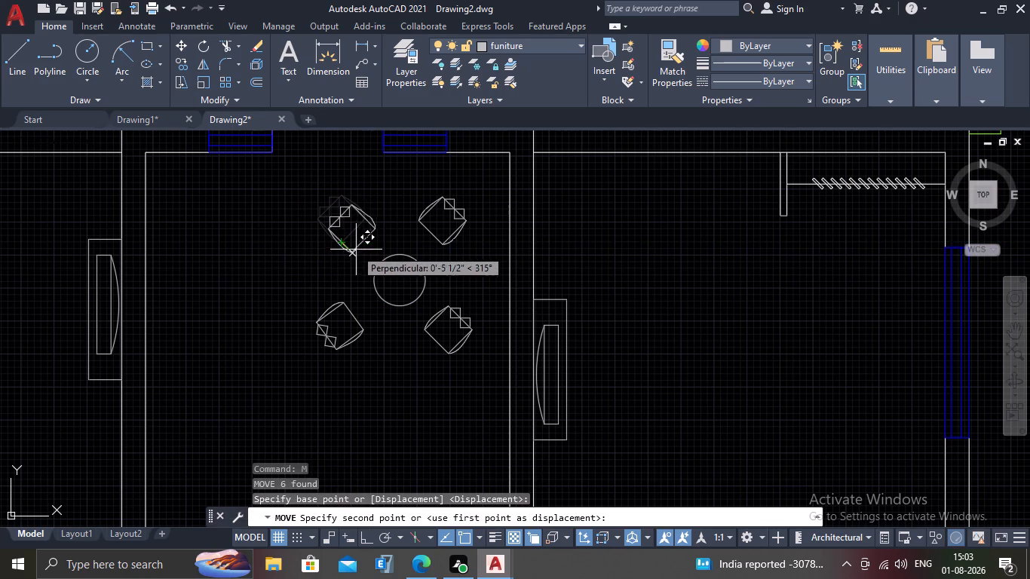
pyautogui.scroll(2, 356, 247)
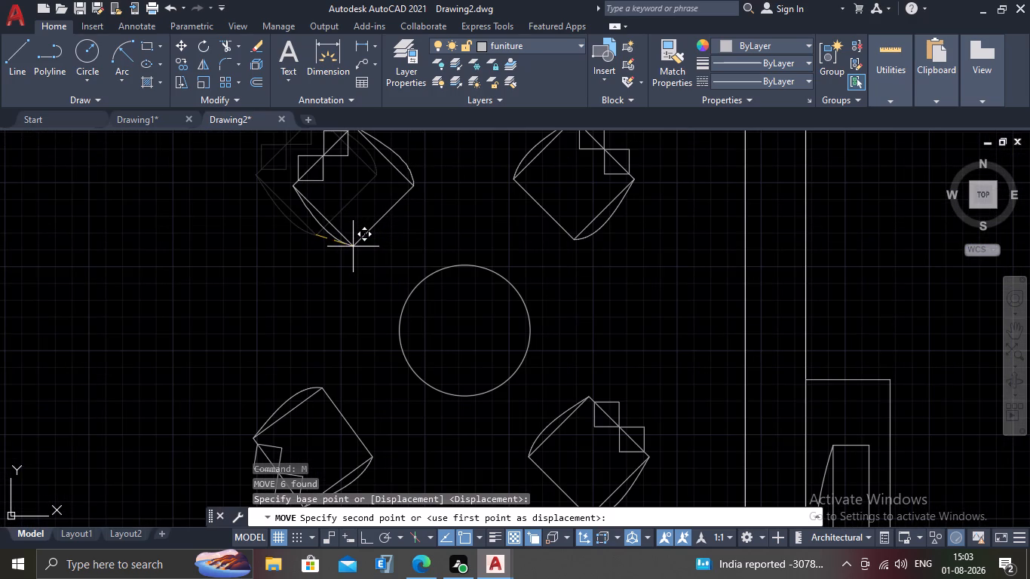
pyautogui.click(353, 247)
pyautogui.press('Escape')
# Move the southwest seat slightly northeast toward the circle, using its east corner as base point.
pyautogui.scroll(-2, 350, 268)
pyautogui.moveTo(335, 320); pyautogui.dragTo(335, 291, button='middle')
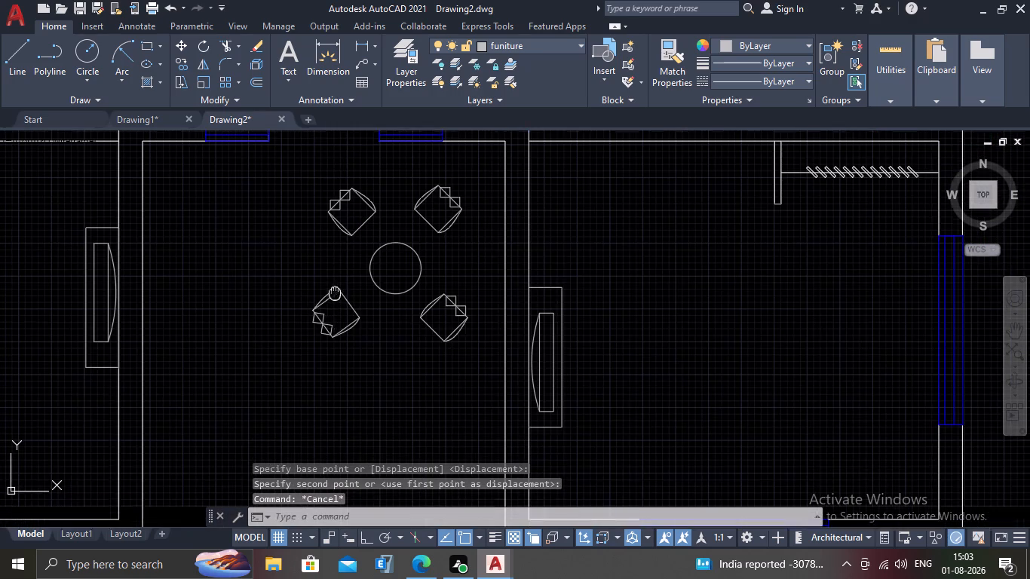
pyautogui.scroll(1, 343, 305)
pyautogui.click(345, 275)
pyautogui.click(286, 381)
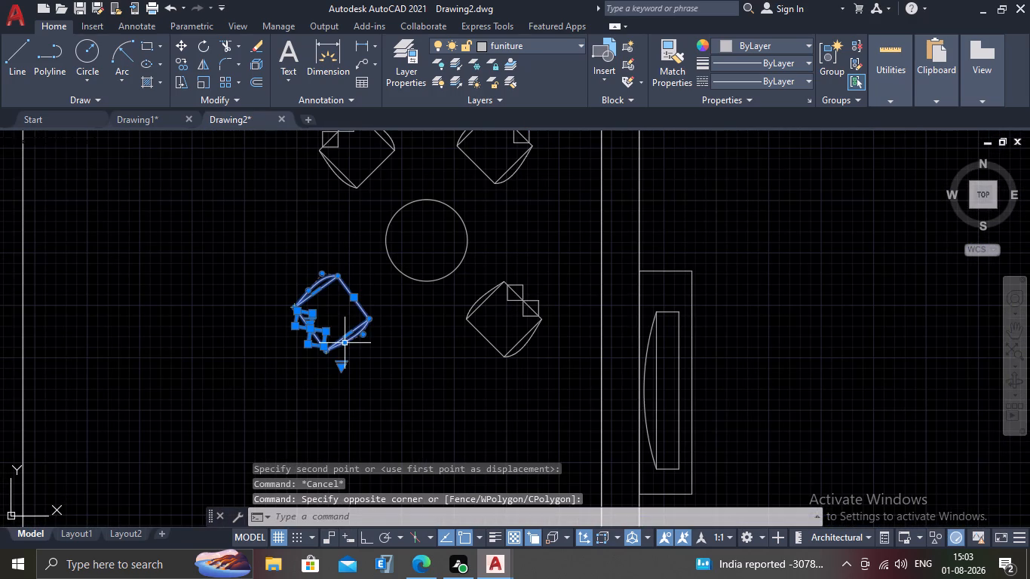
pyautogui.press('m')
pyautogui.press('Return')
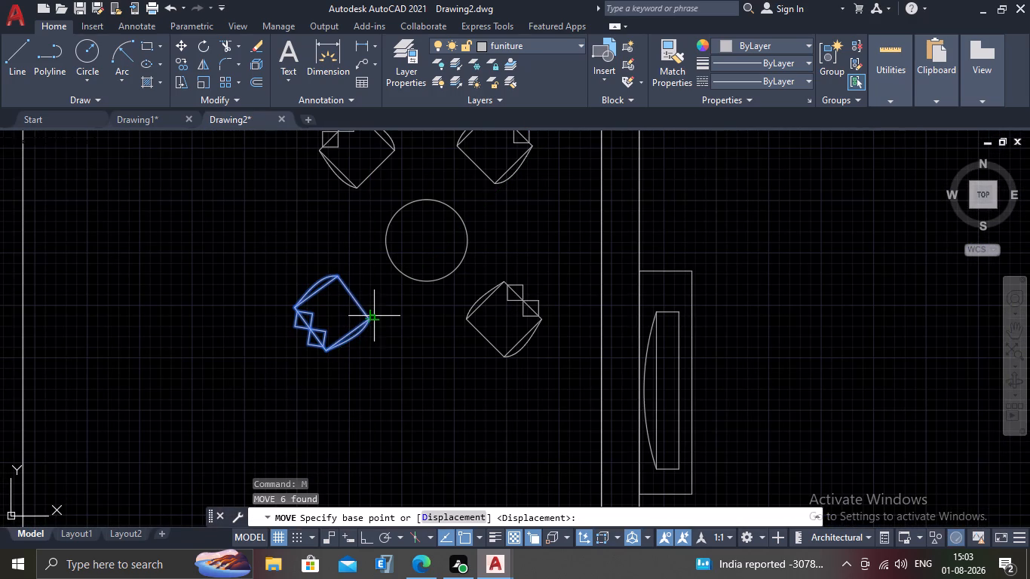
pyautogui.click(365, 323)
pyautogui.click(381, 308)
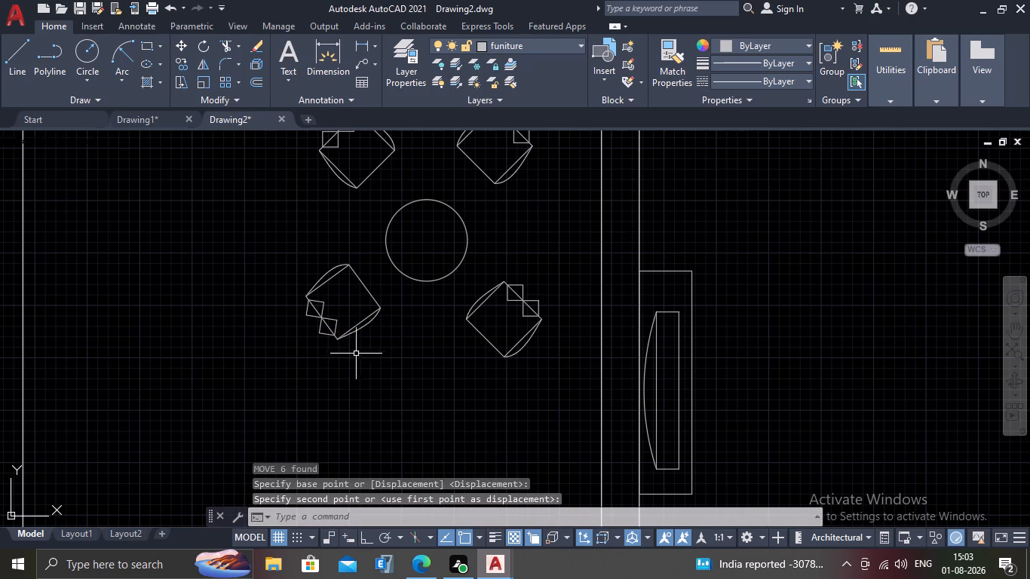
pyautogui.press('Escape')
pyautogui.scroll(-1, 382, 343)
pyautogui.scroll(1, 454, 326)
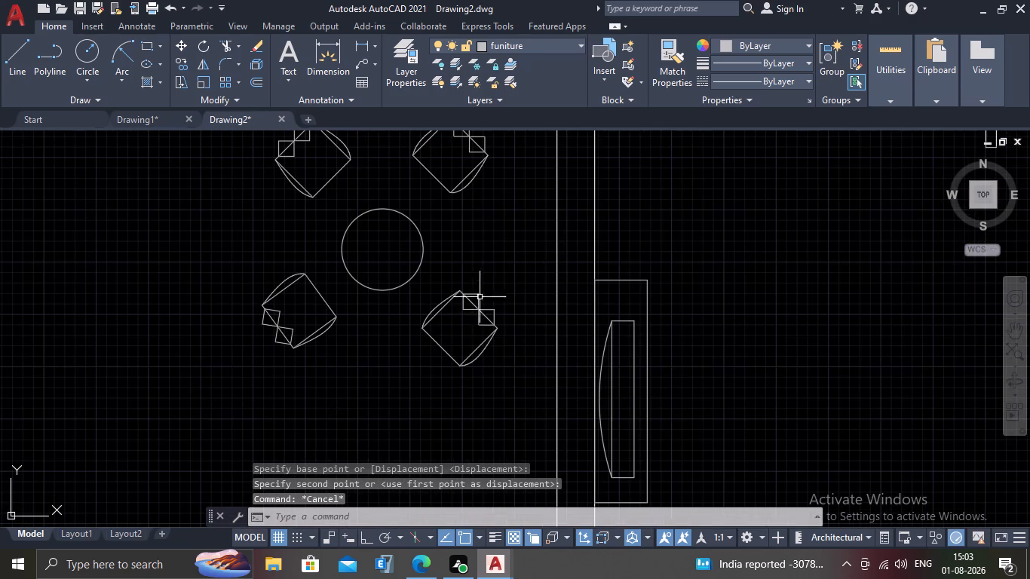
# Rotate the southeast seat about 286° counterclockwise about its west corner so its open side faces the circle.
pyautogui.moveTo(487, 276); pyautogui.dragTo(482, 298)
pyautogui.click(418, 403)
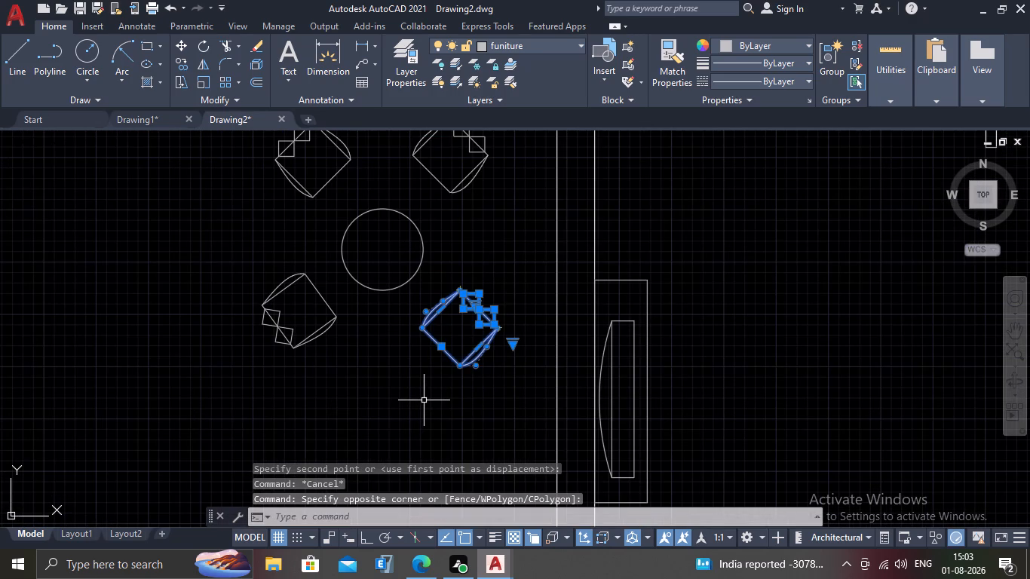
pyautogui.write('RO')
pyautogui.press('Return')
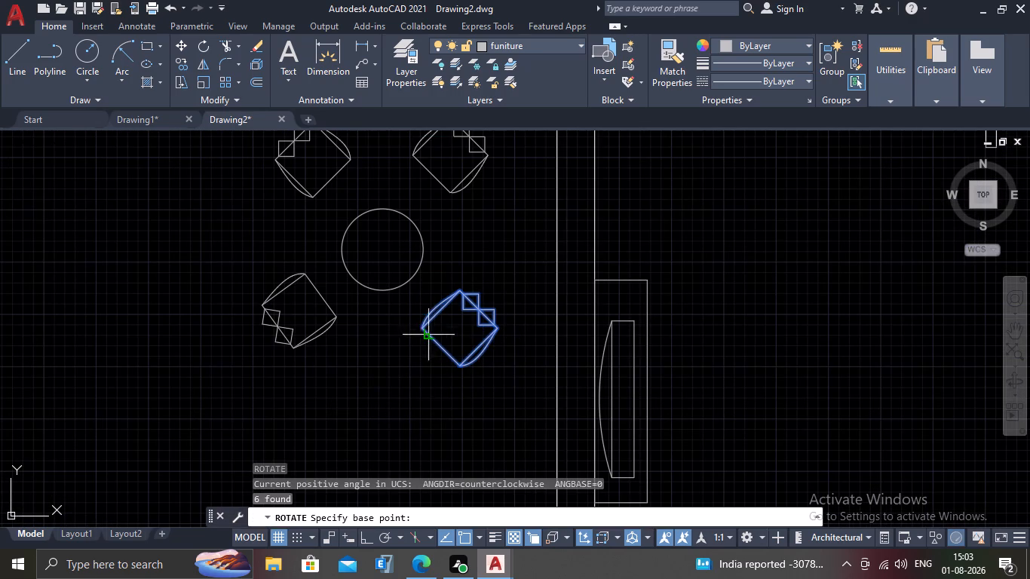
pyautogui.click(419, 329)
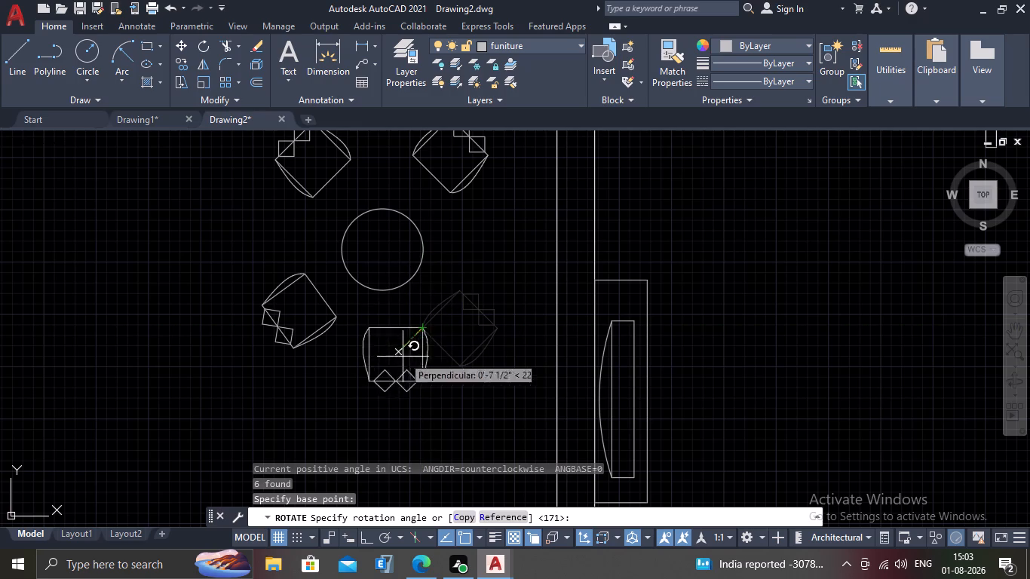
pyautogui.click(433, 366)
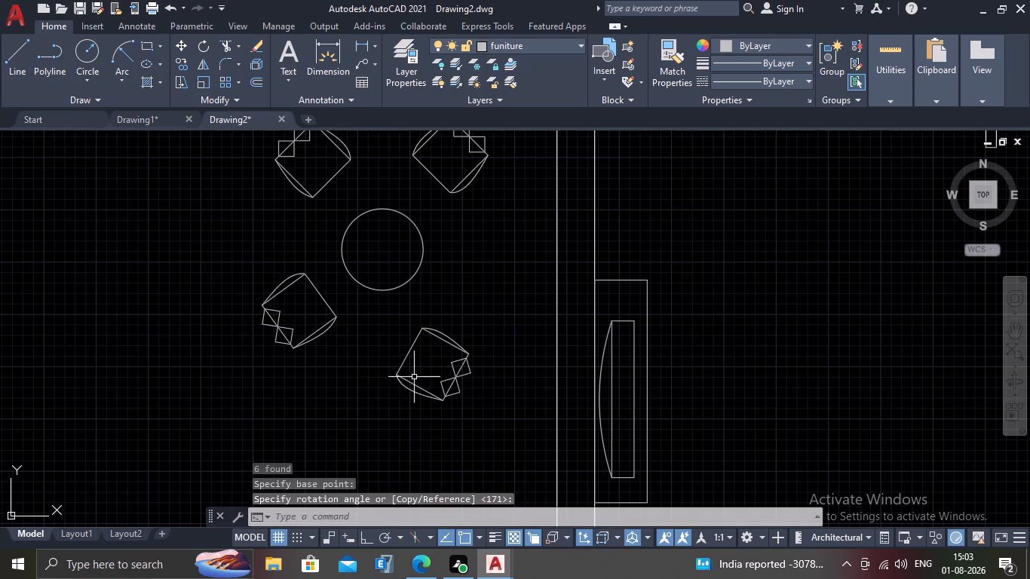
# Move the rotated southeast seat northeast, closer to the circle and level with the southwest seat, using its west corner as base point.
pyautogui.moveTo(461, 322); pyautogui.dragTo(454, 329)
pyautogui.click(405, 392)
pyautogui.press('m')
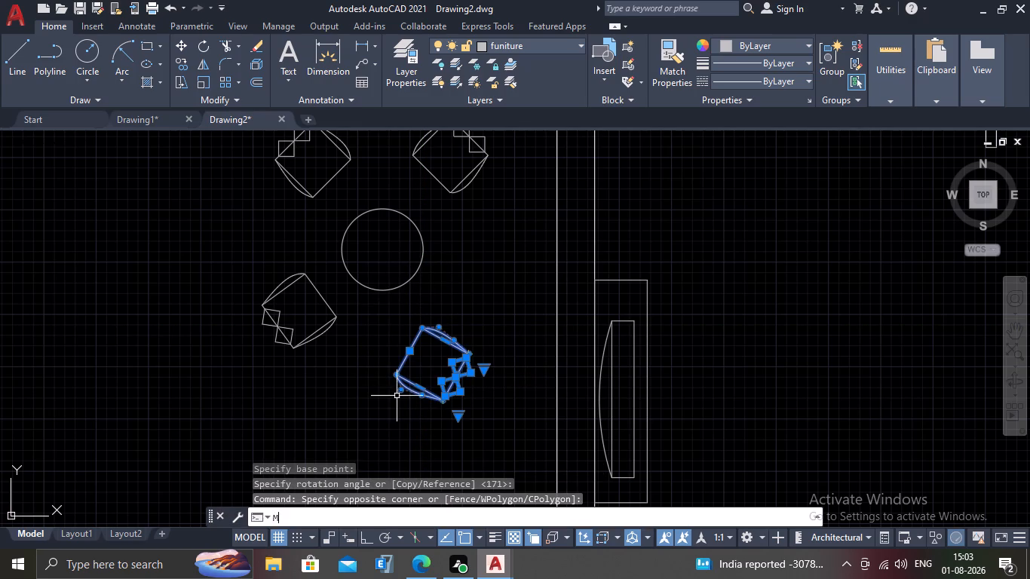
pyautogui.press('Return')
pyautogui.moveTo(397, 376); pyautogui.dragTo(403, 364)
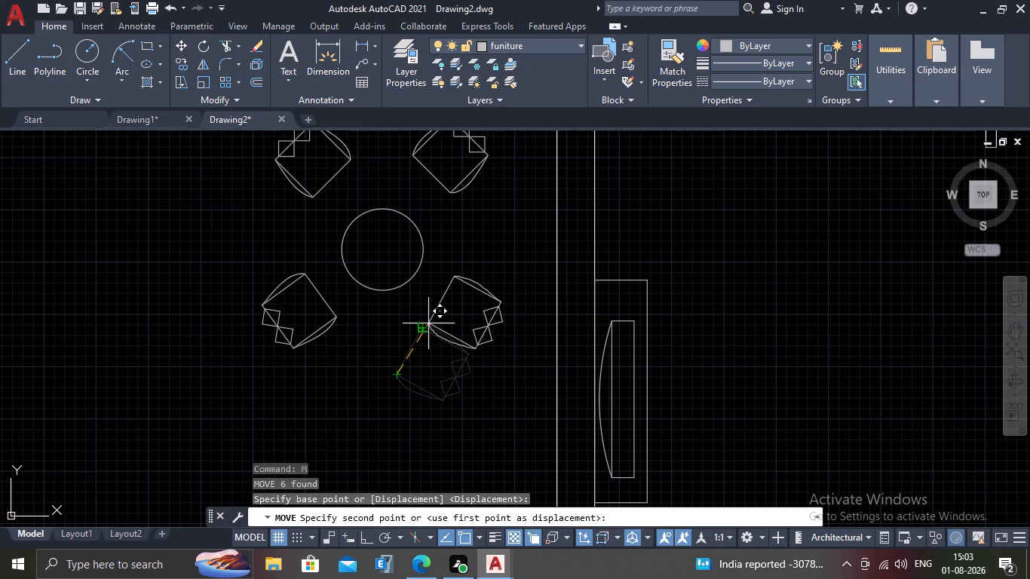
pyautogui.click(428, 319)
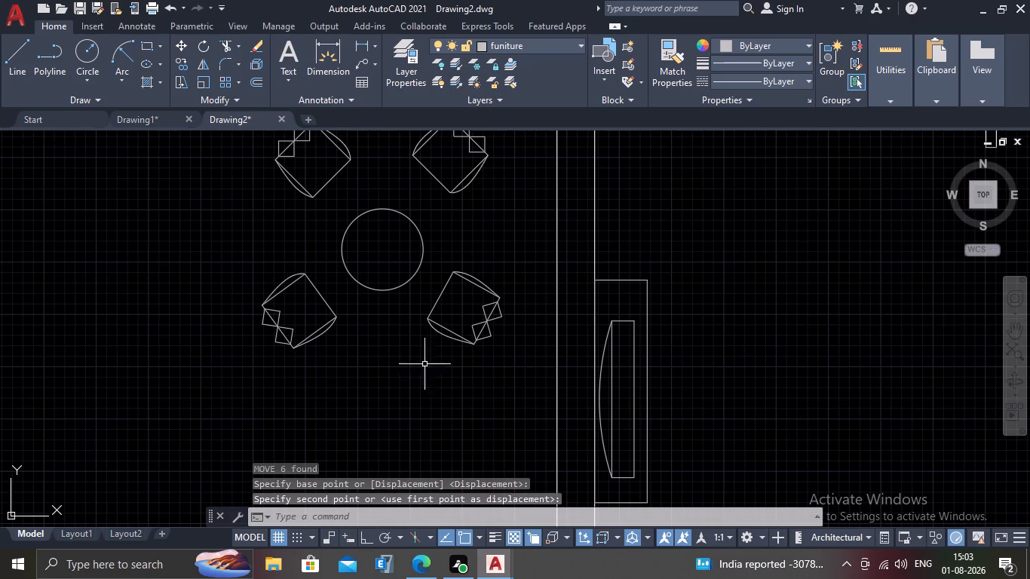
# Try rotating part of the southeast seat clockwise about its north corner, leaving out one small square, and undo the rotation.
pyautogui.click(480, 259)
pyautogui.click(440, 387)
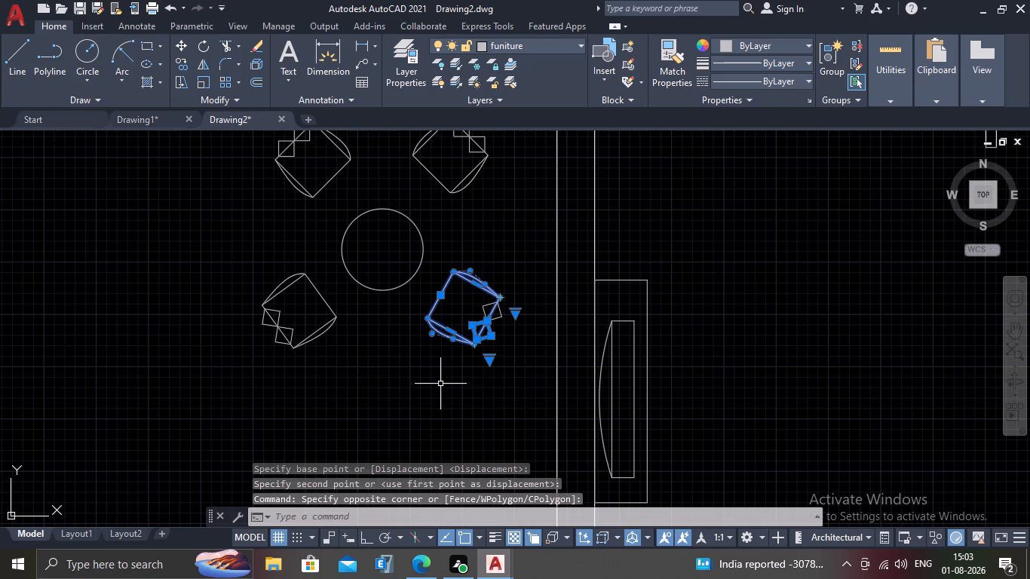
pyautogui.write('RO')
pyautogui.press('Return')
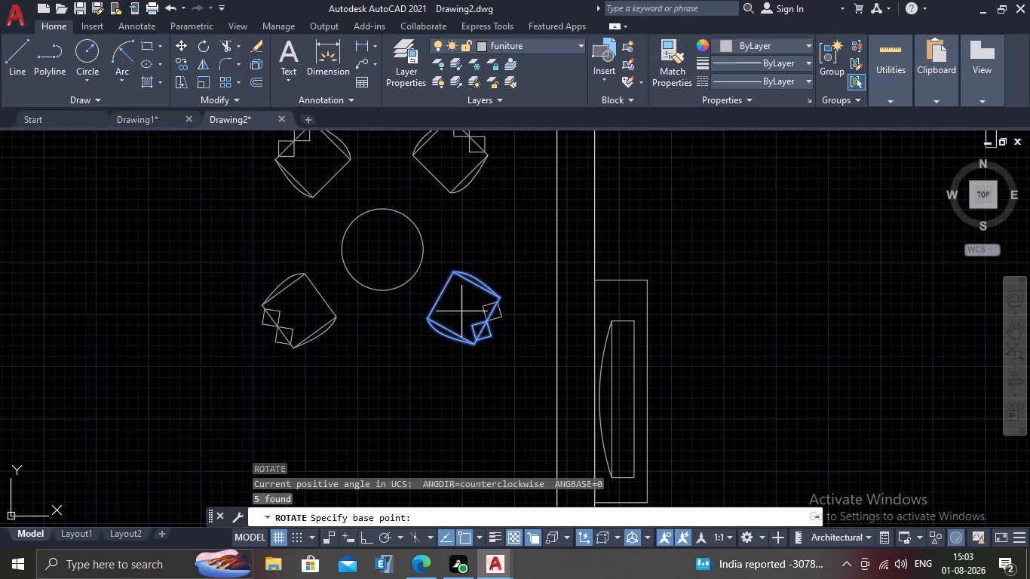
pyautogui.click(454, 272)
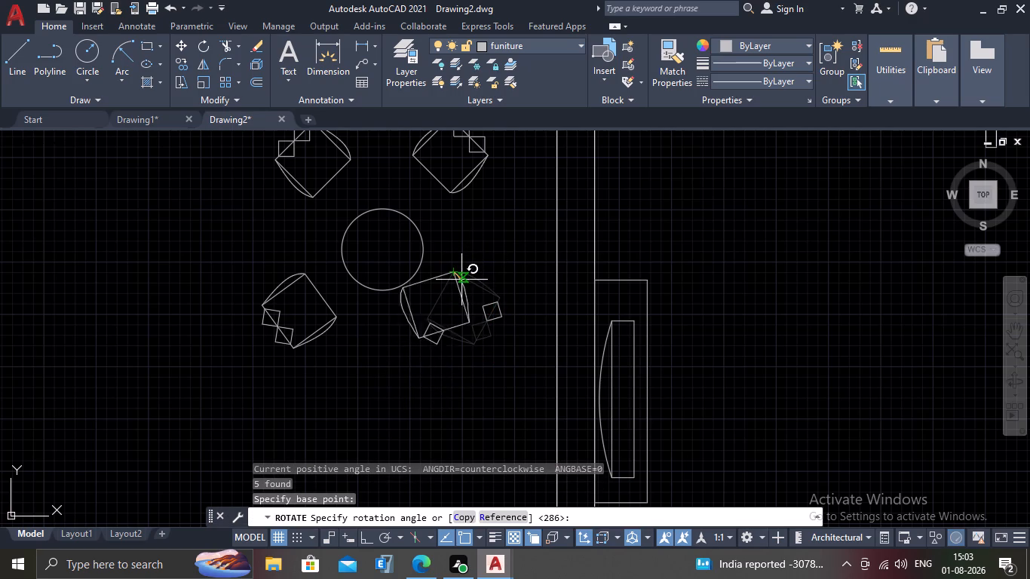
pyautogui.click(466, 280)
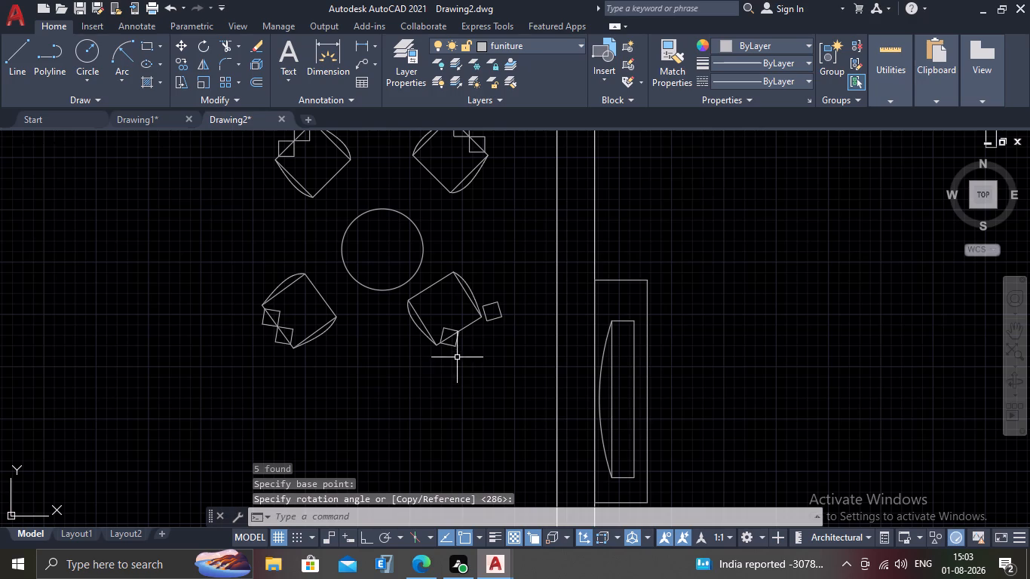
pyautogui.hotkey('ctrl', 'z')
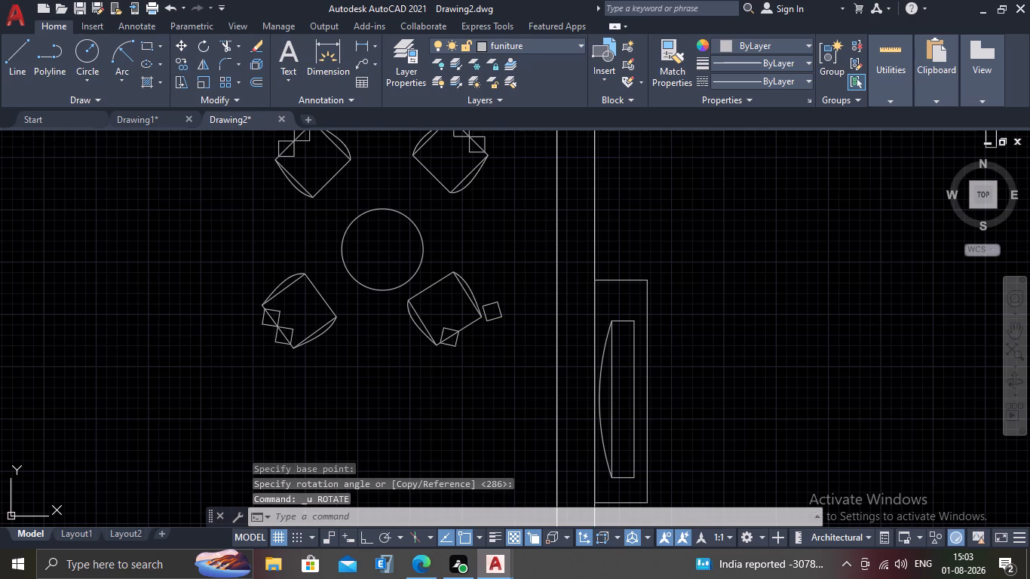
# Rotate the complete southeast seat about 331° counterclockwise about its north corner.
pyautogui.click(533, 249)
pyautogui.click(443, 388)
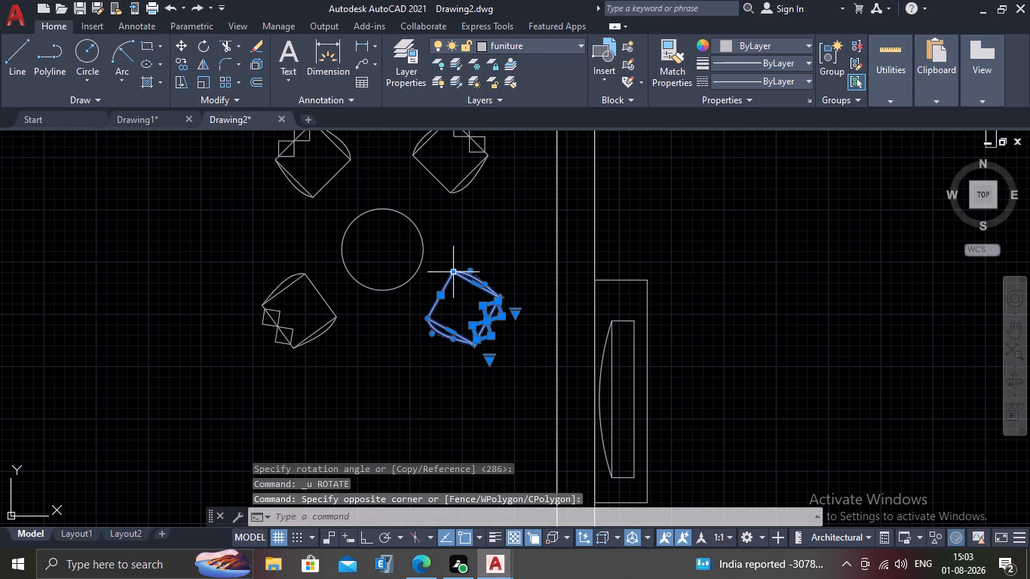
pyautogui.write('RO')
pyautogui.press('Return')
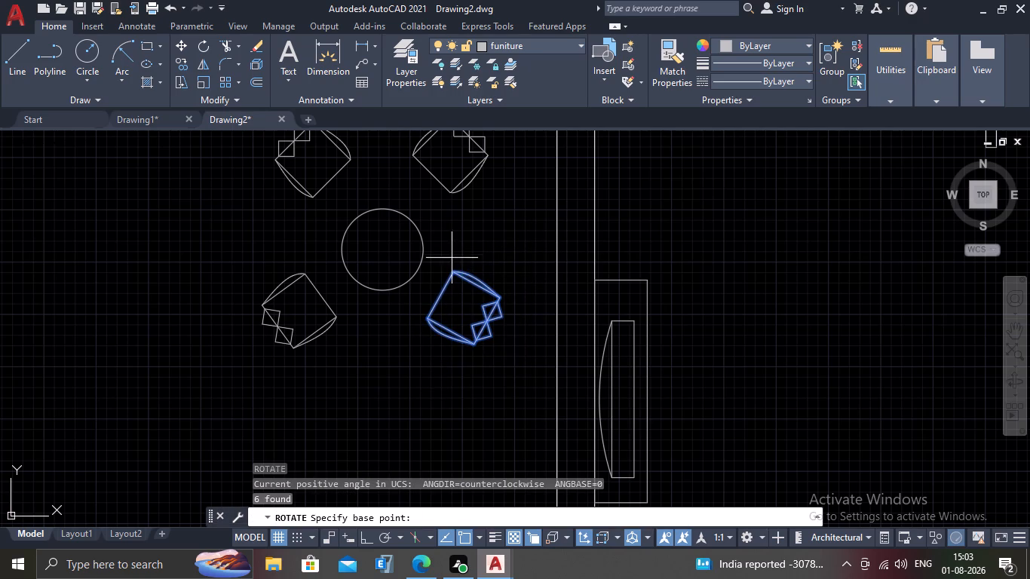
pyautogui.click(452, 273)
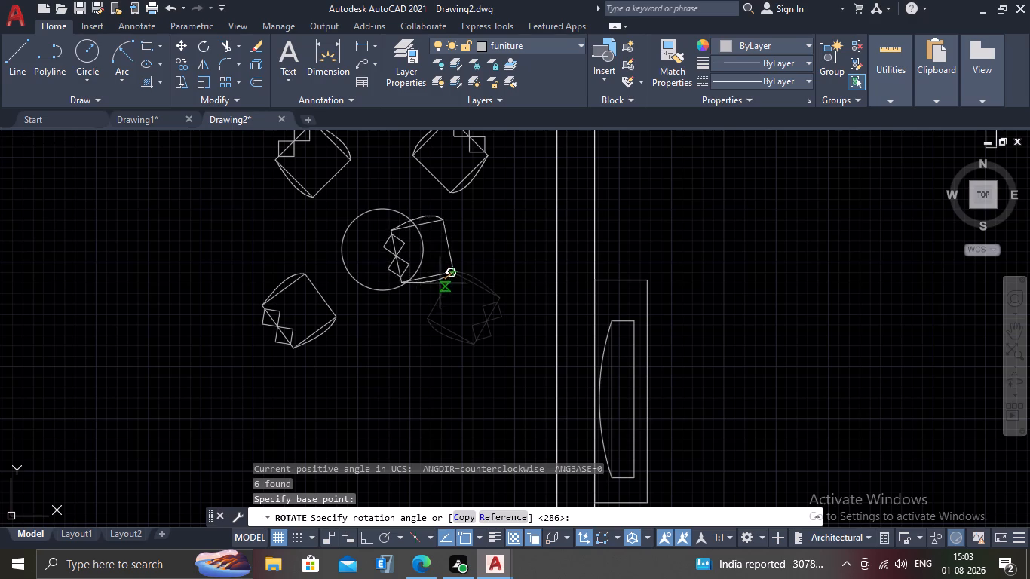
pyautogui.click(465, 278)
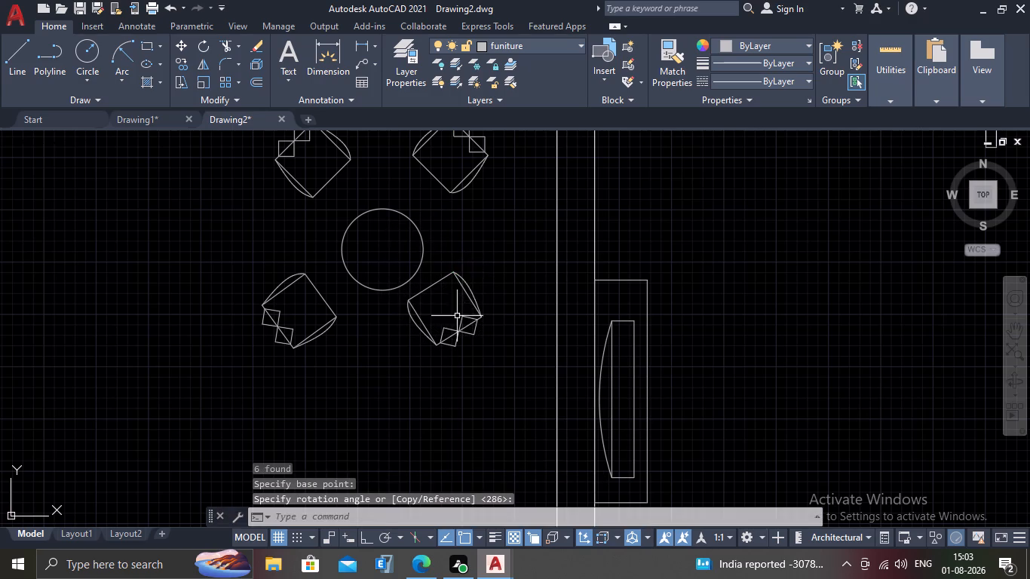
# Move the southeast seat slightly southeast, away from the circle, using its north corner as base point.
pyautogui.moveTo(482, 265); pyautogui.dragTo(471, 286)
pyautogui.click(430, 364)
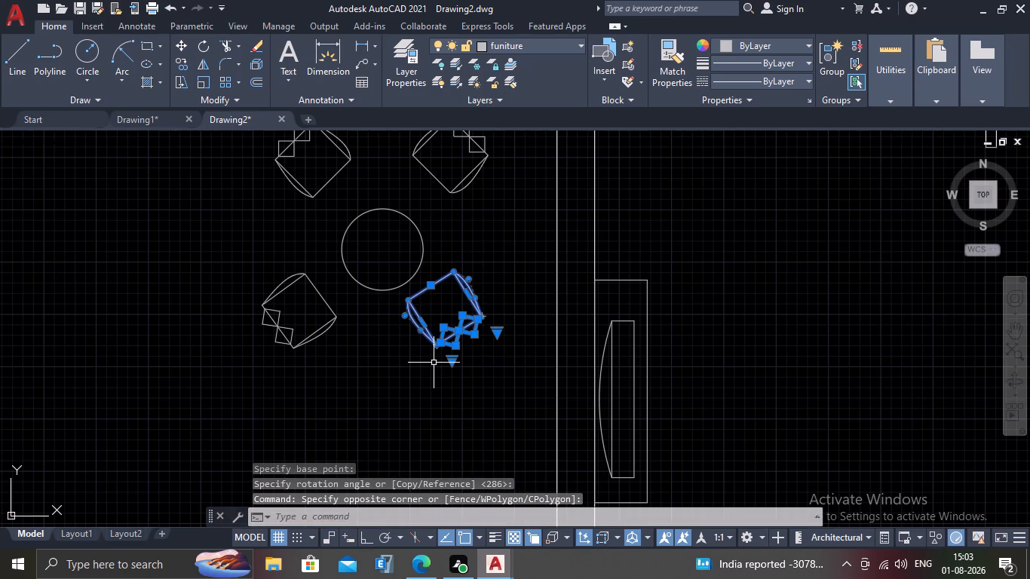
pyautogui.press('m')
pyautogui.press('Return')
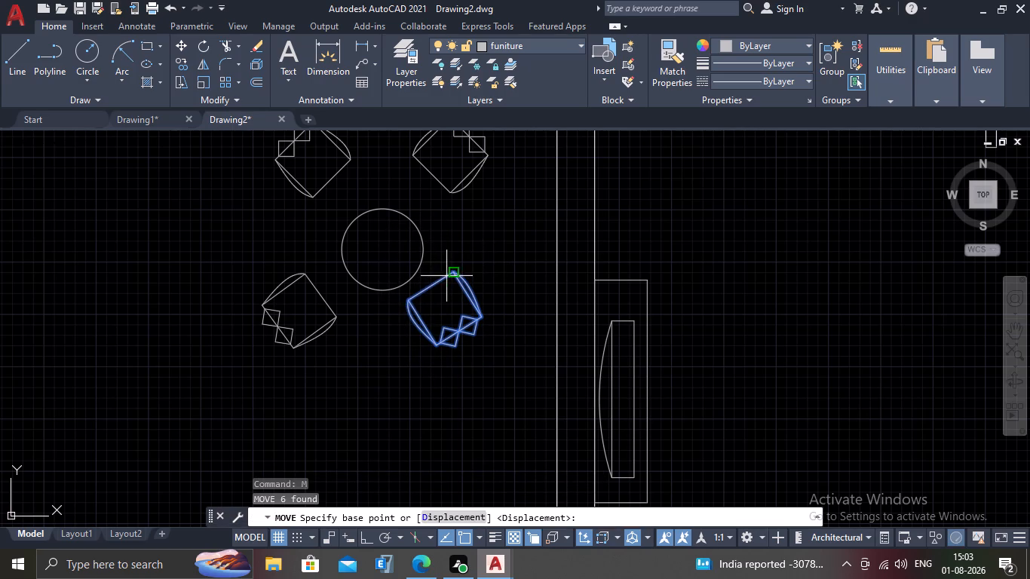
pyautogui.click(447, 274)
pyautogui.click(462, 283)
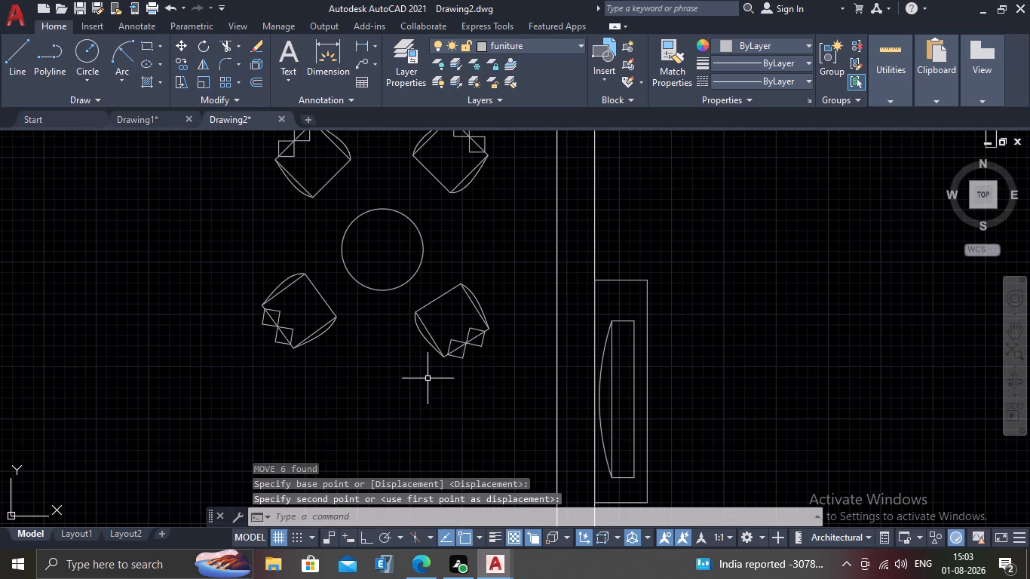
# Rotate the southeast seat about 32° counterclockwise about its north corner.
pyautogui.scroll(-1, 428, 377)
pyautogui.scroll(1, 470, 373)
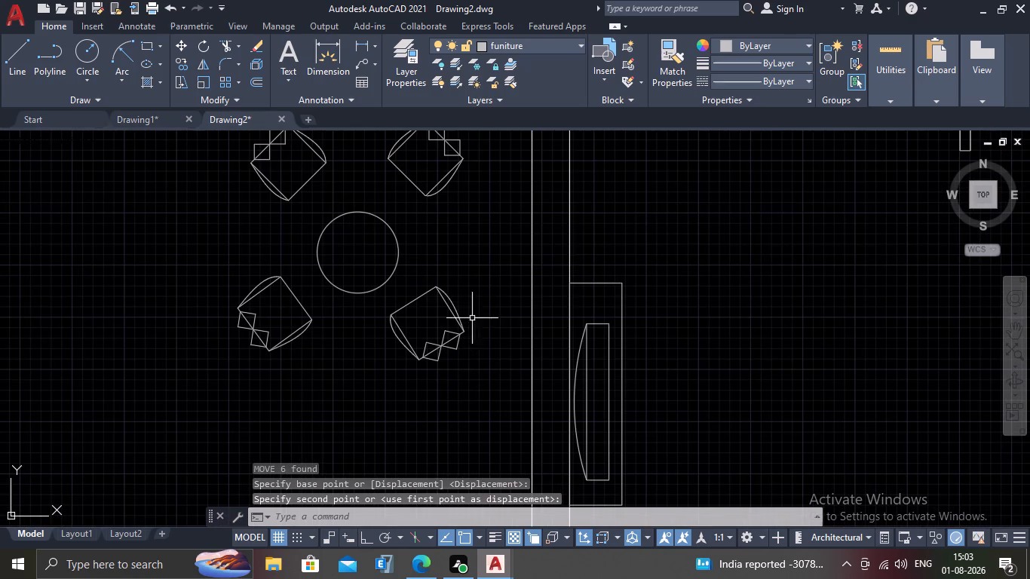
pyautogui.click(474, 283)
pyautogui.click(409, 400)
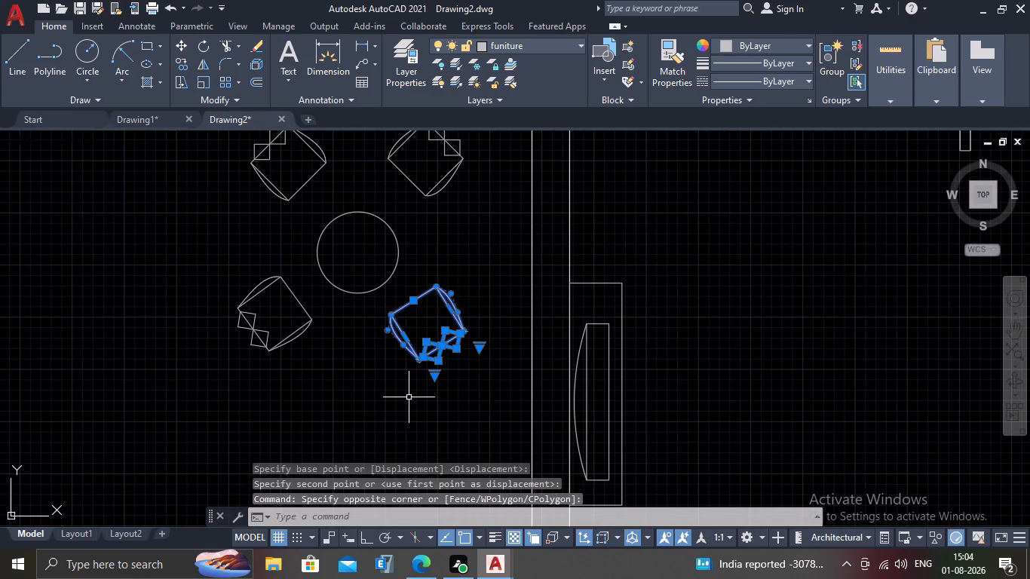
pyautogui.write('RO')
pyautogui.press('Return')
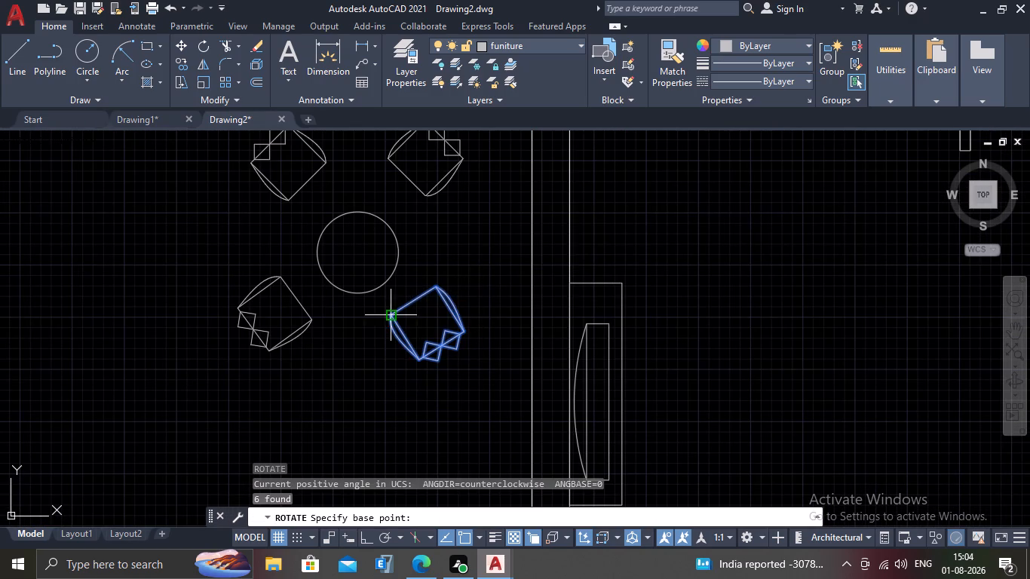
pyautogui.click(438, 289)
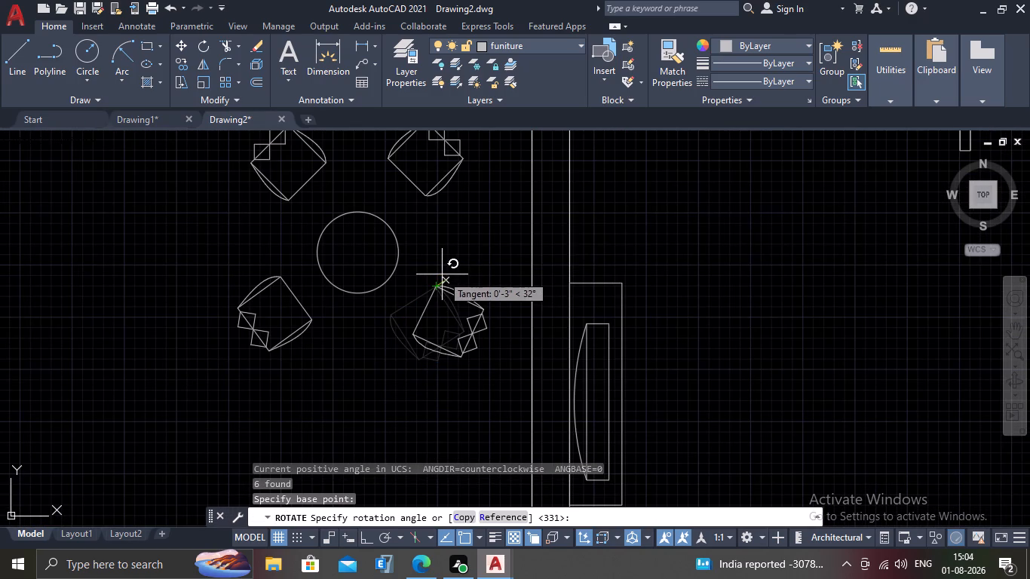
pyautogui.click(442, 274)
# Move the southeast seat slightly northwest toward the circle, using its west corner as base point.
pyautogui.scroll(-1, 423, 358)
pyautogui.click(458, 295)
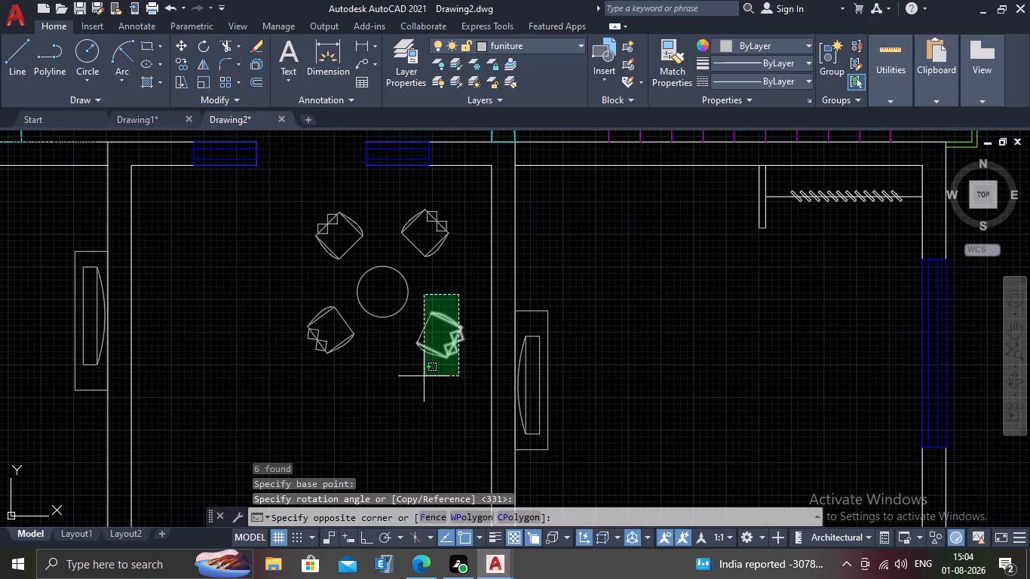
pyautogui.click(417, 381)
pyautogui.press('m')
pyautogui.press('Return')
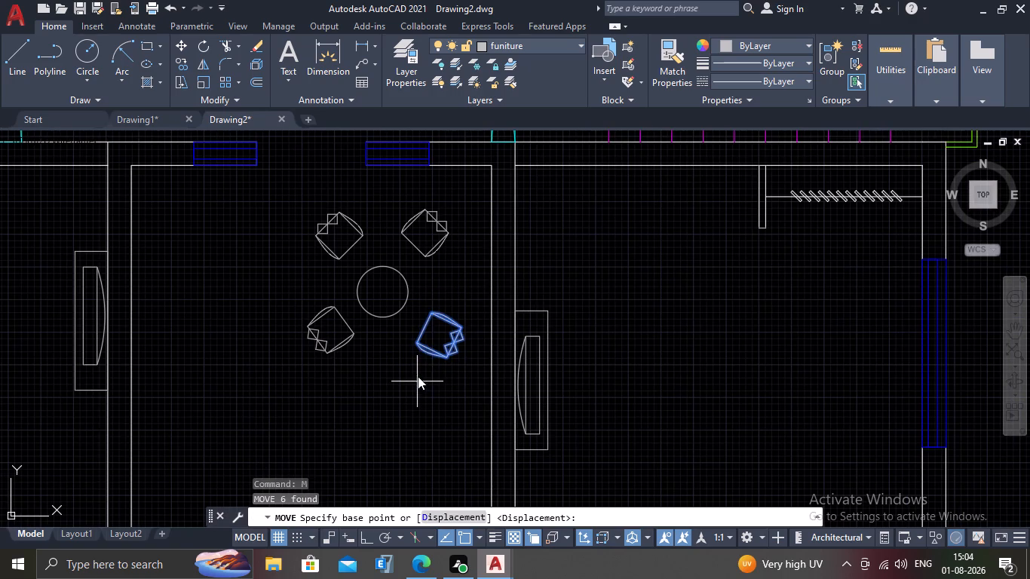
pyautogui.click(418, 346)
pyautogui.click(413, 340)
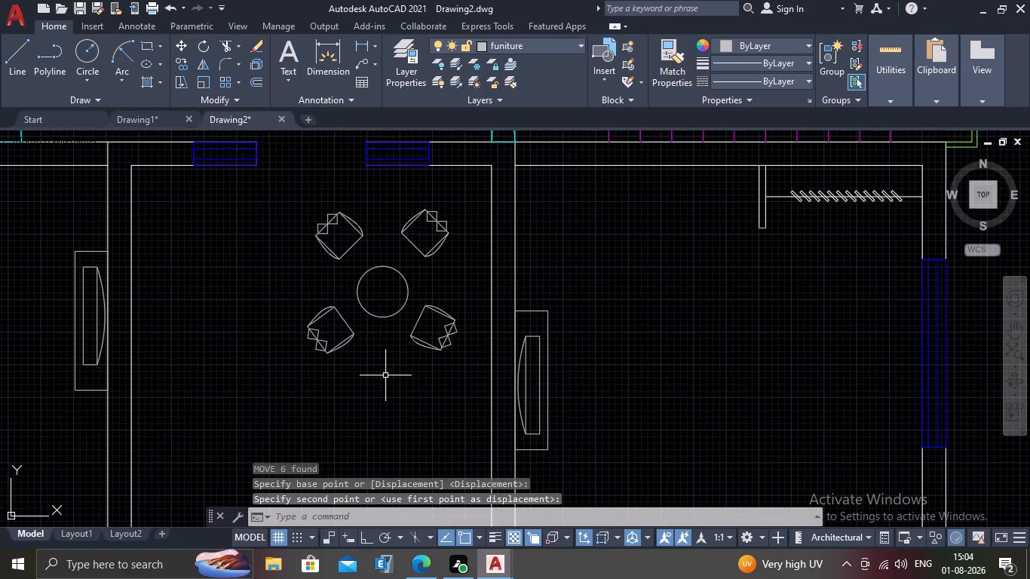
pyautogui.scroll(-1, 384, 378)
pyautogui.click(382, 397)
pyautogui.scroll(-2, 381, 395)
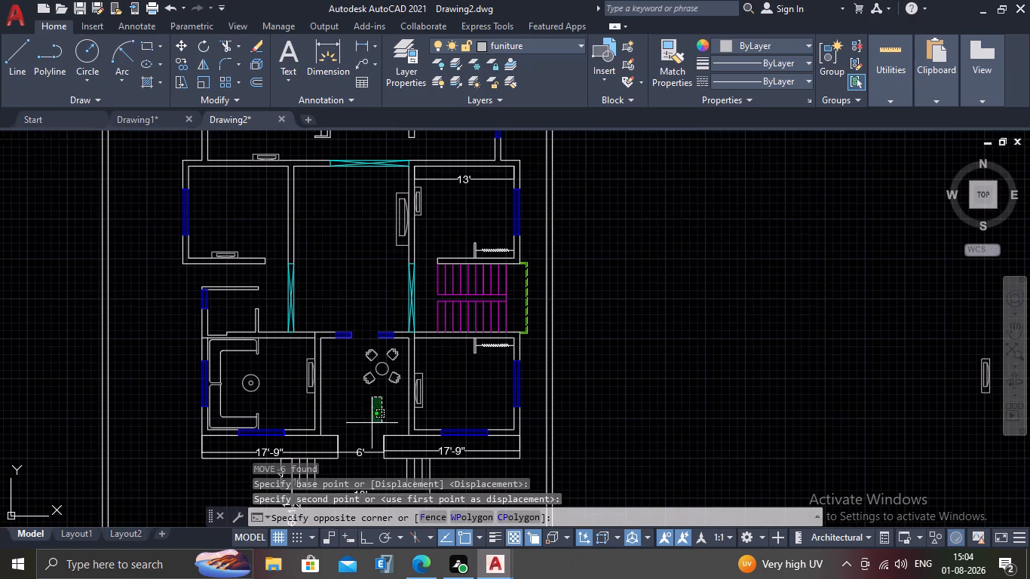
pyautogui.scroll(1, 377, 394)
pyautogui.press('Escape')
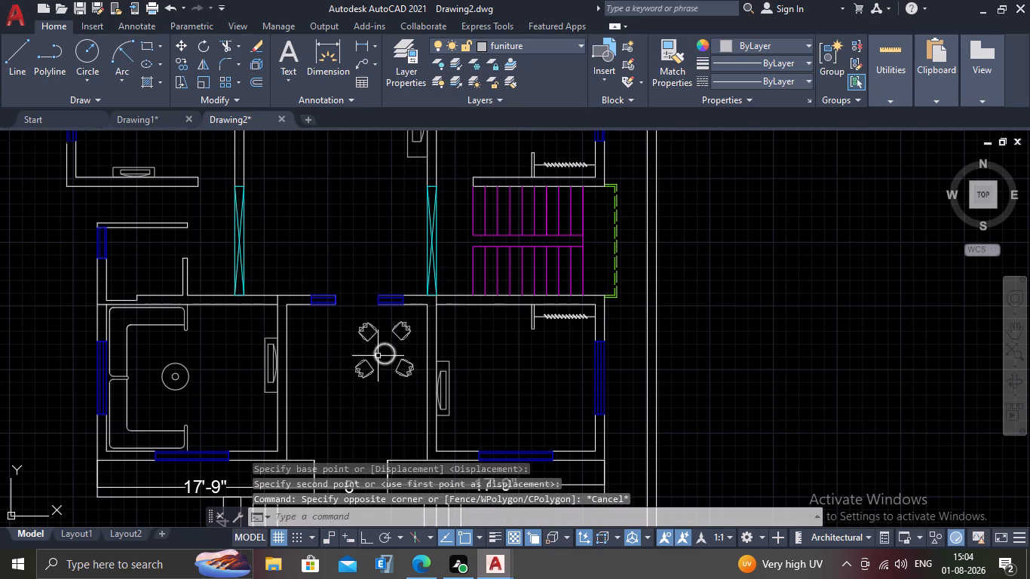
# Move the northeast seat slightly southwest toward the circle, using its south corner as base point.
pyautogui.scroll(2, 382, 352)
pyautogui.click(459, 272)
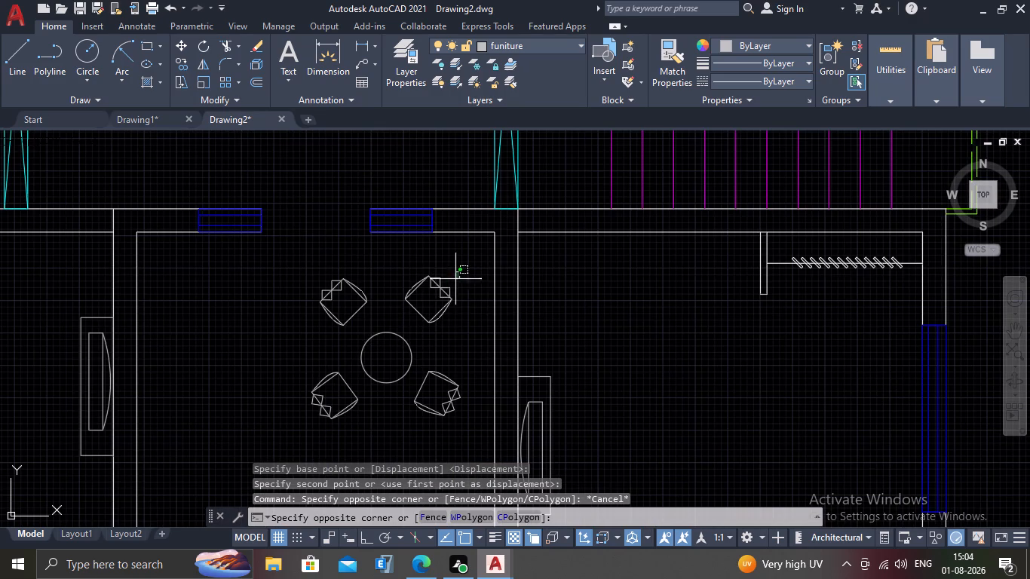
pyautogui.click(408, 323)
pyautogui.press('m')
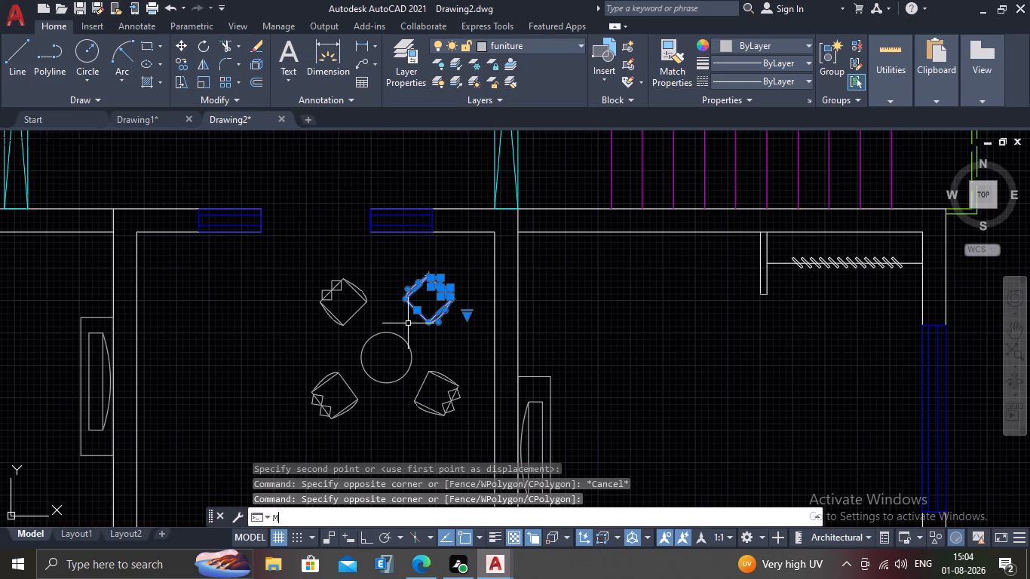
pyautogui.press('Return')
pyautogui.click(428, 321)
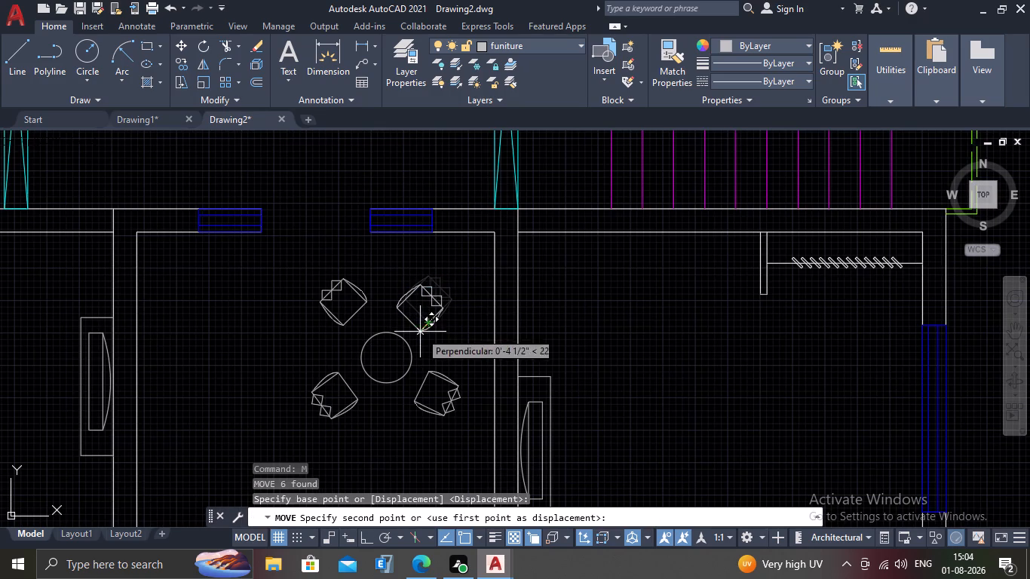
pyautogui.click(420, 332)
# Move the northwest seat slightly southeast toward the circle, using its south corner as base point.
pyautogui.moveTo(373, 264); pyautogui.dragTo(369, 274)
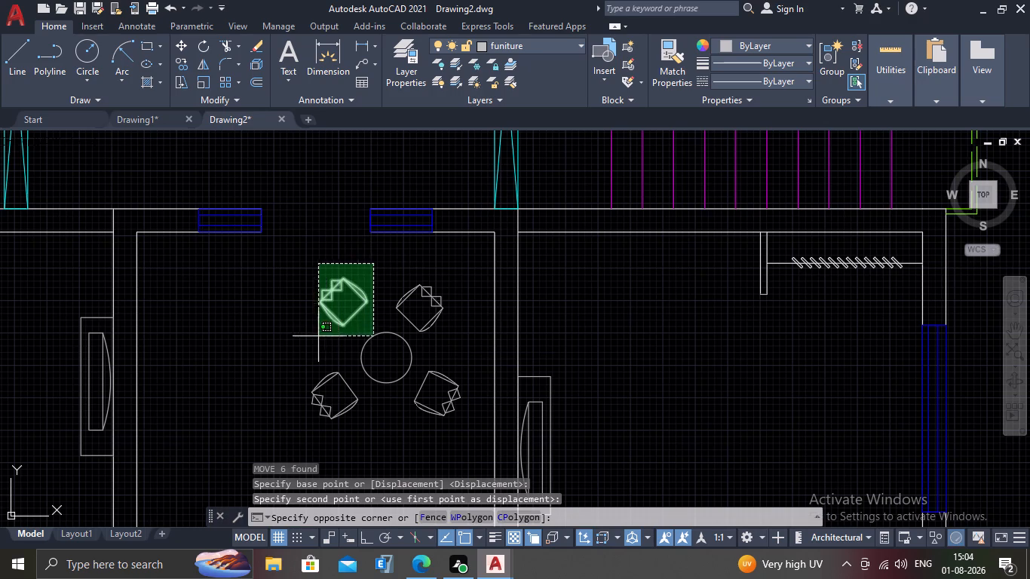
pyautogui.click(302, 326)
pyautogui.press('m')
pyautogui.press('Return')
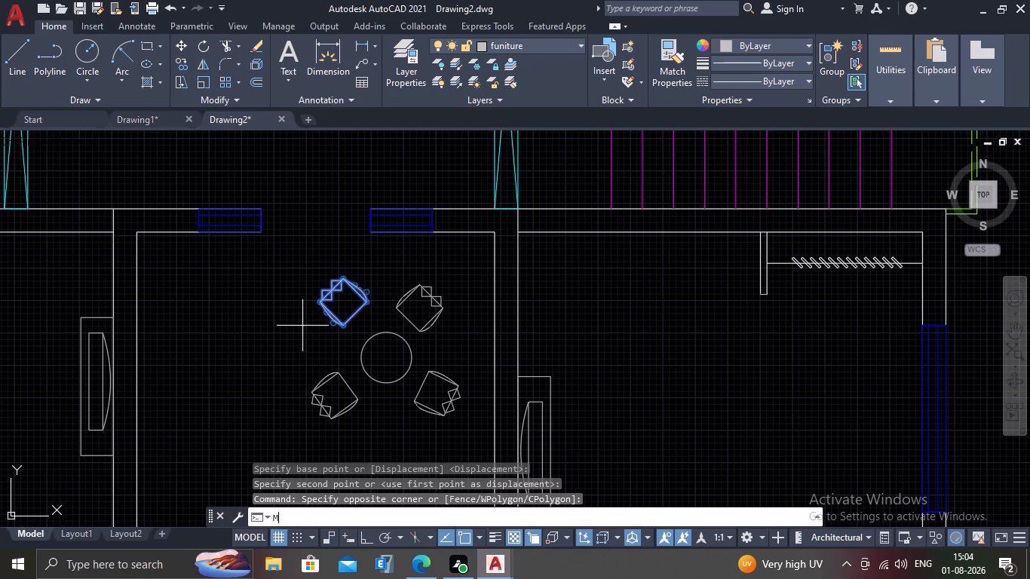
pyautogui.click(342, 320)
pyautogui.click(345, 336)
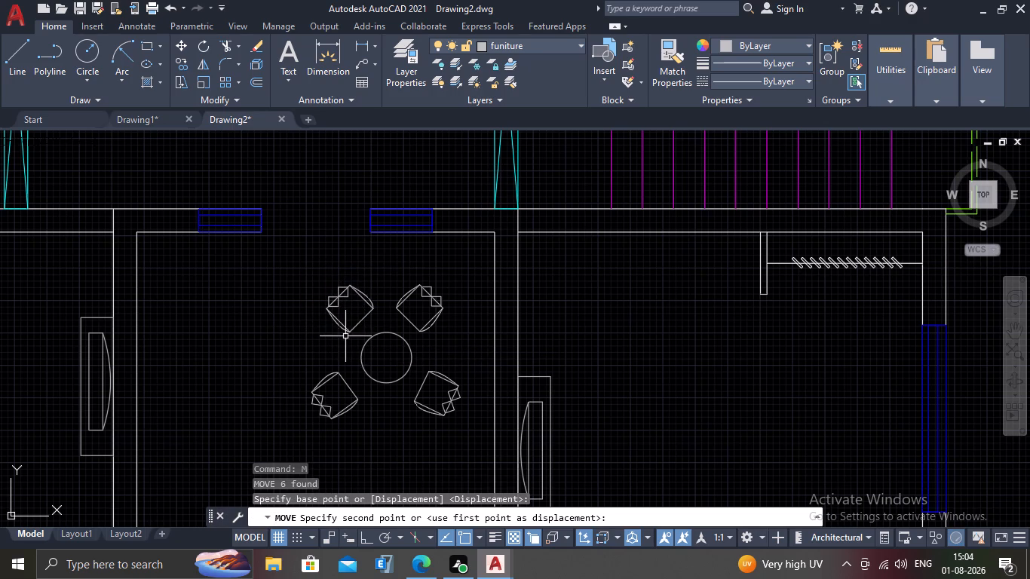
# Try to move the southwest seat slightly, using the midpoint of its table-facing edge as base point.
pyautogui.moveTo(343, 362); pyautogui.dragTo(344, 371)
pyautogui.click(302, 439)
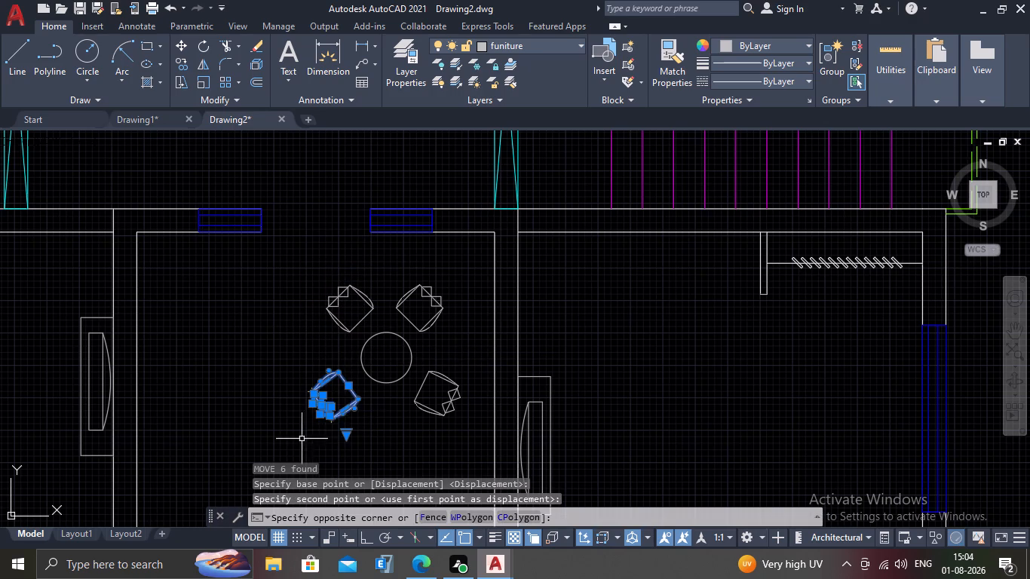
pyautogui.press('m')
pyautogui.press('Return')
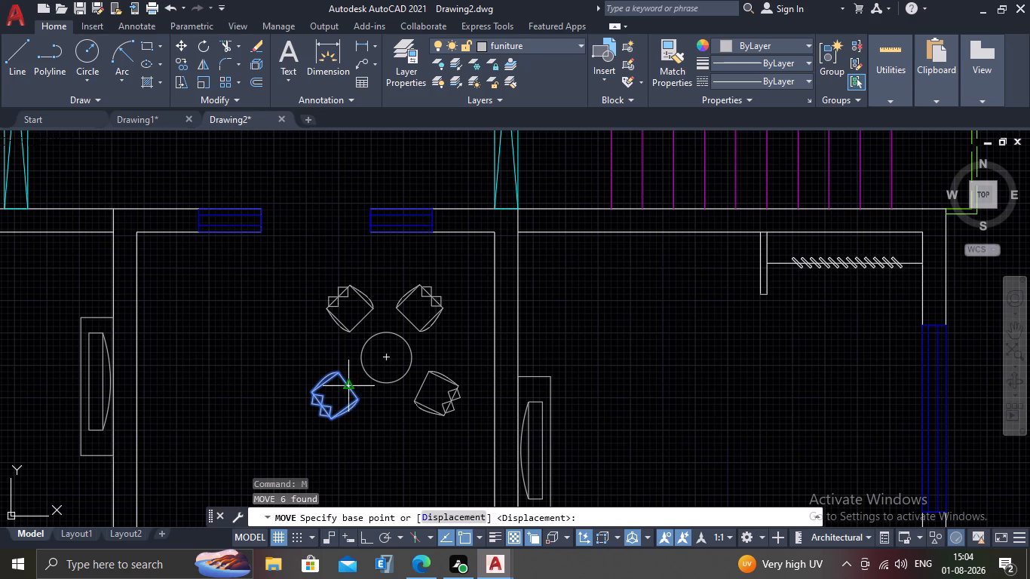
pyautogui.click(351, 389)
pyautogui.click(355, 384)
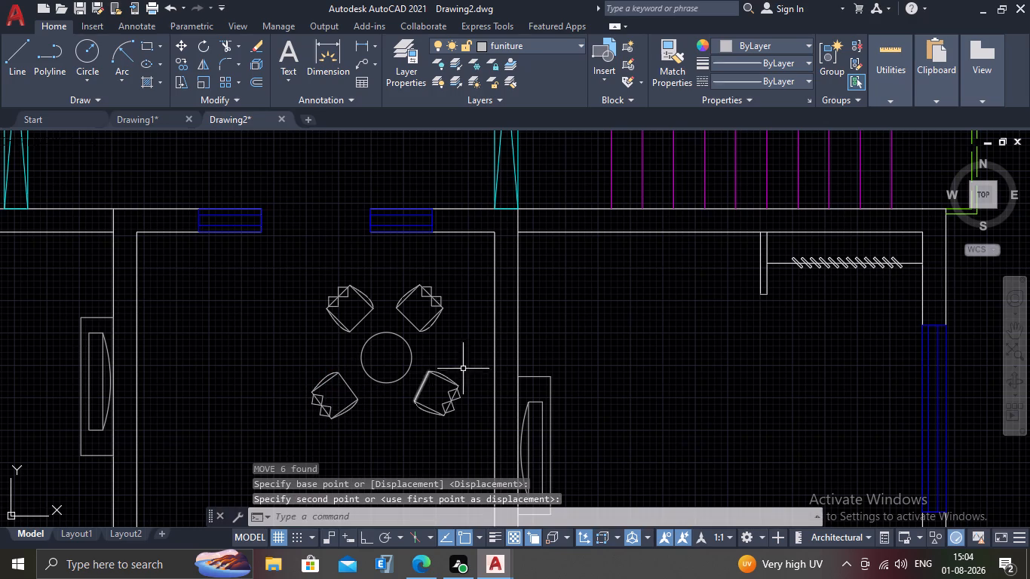
# Move the southwest seat slightly east toward the circular table, using its east corner as base point.
pyautogui.scroll(-1, 394, 420)
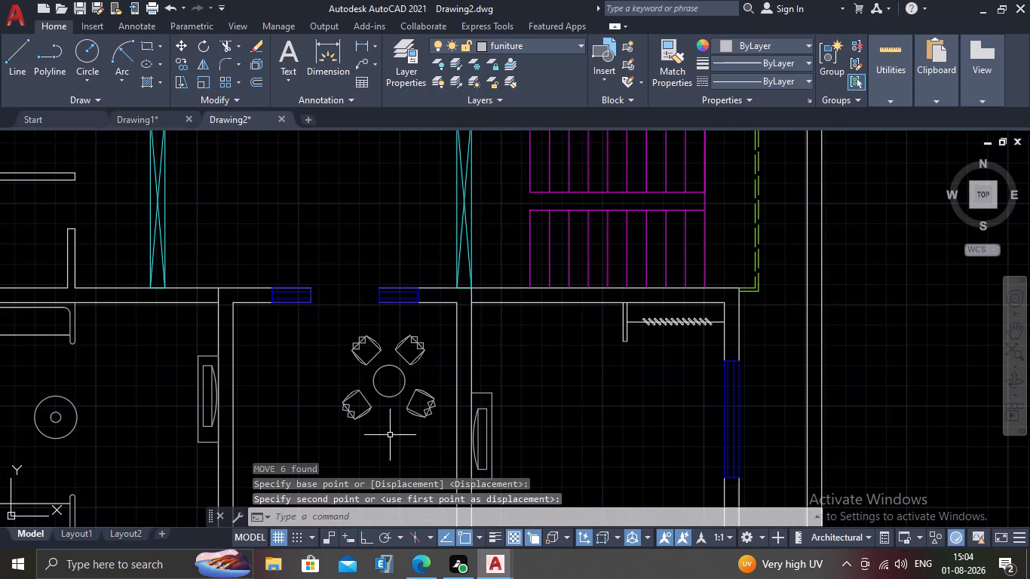
pyautogui.scroll(2, 373, 429)
pyautogui.click(378, 373)
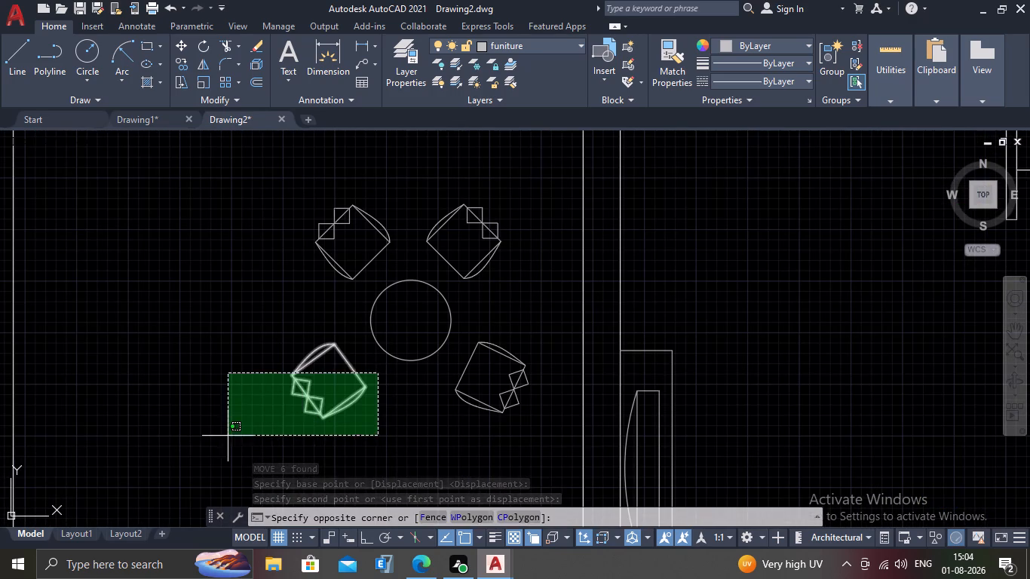
pyautogui.click(225, 434)
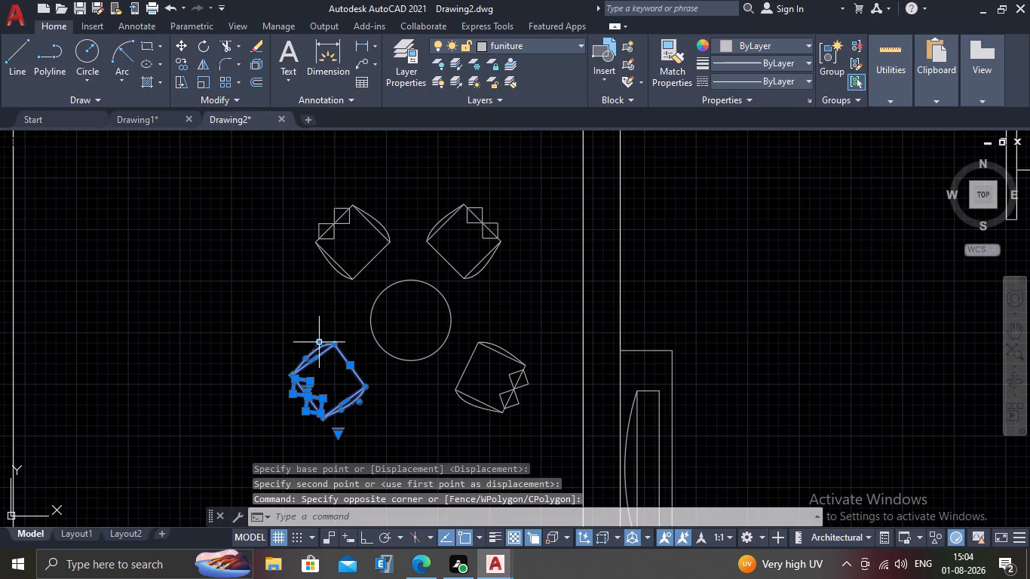
pyautogui.press('m')
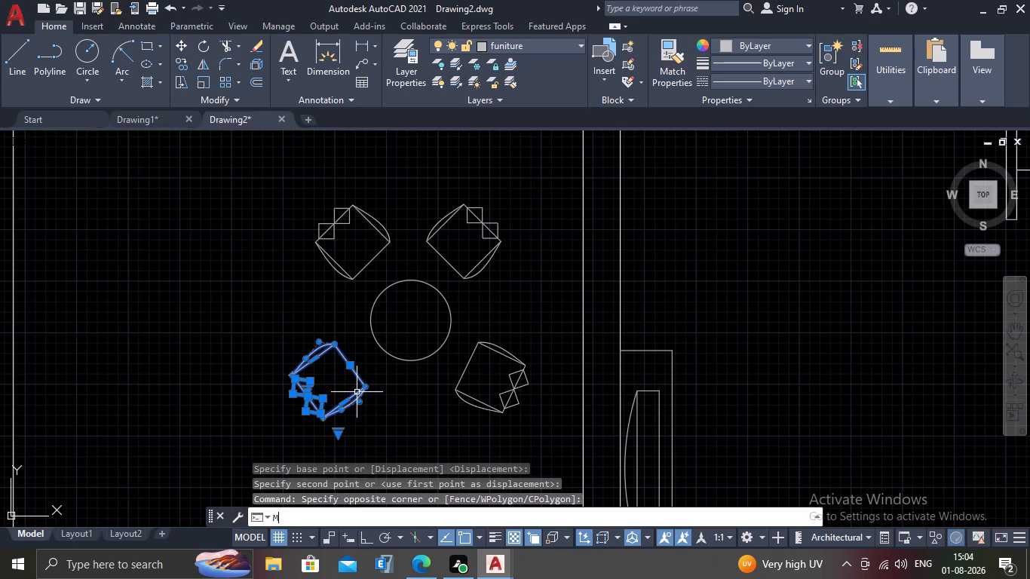
pyautogui.press('Return')
pyautogui.click(366, 382)
pyautogui.click(382, 390)
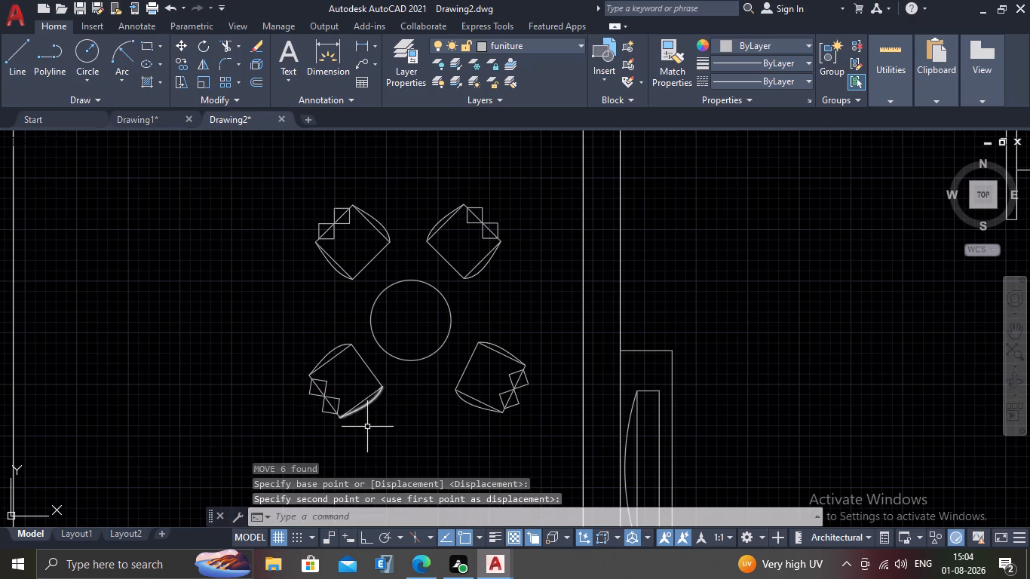
pyautogui.press('Escape')
# Move the northwest seat slightly west, away from the northeast seat, using its west corner as base point.
pyautogui.scroll(-2, 526, 395)
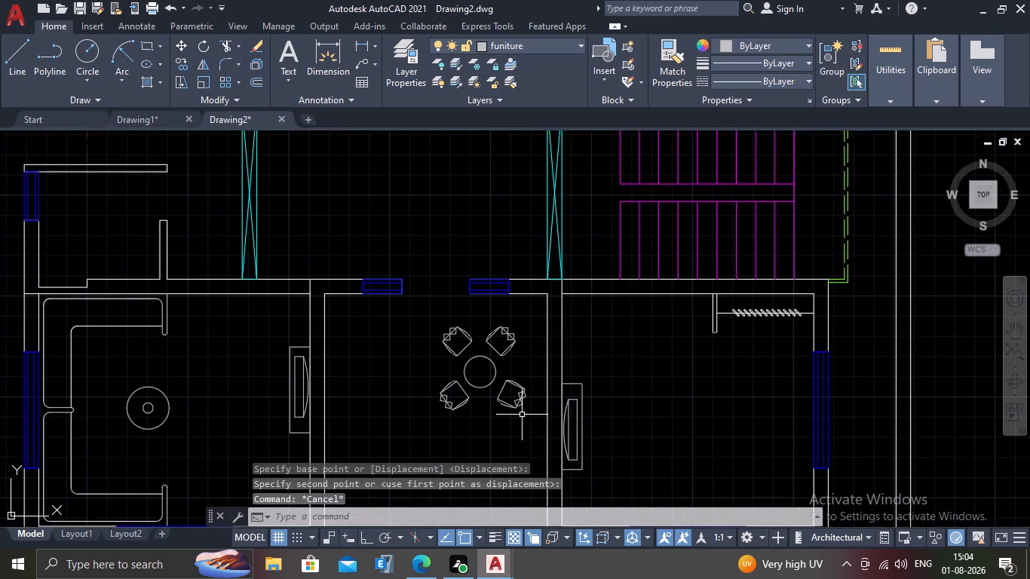
pyautogui.moveTo(512, 418); pyautogui.dragTo(478, 394, button='middle')
pyautogui.scroll(1, 514, 363)
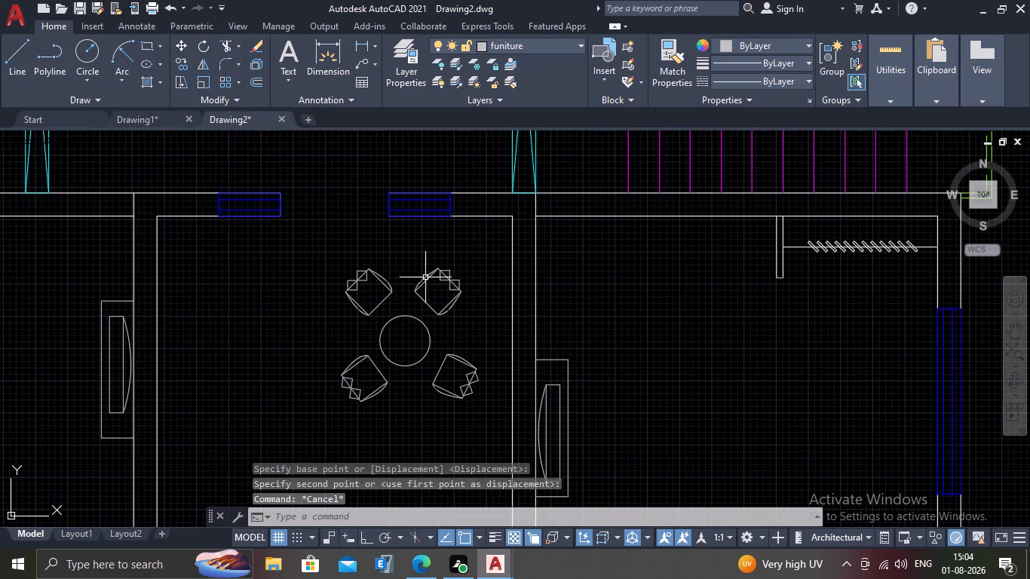
pyautogui.click(391, 273)
pyautogui.click(335, 318)
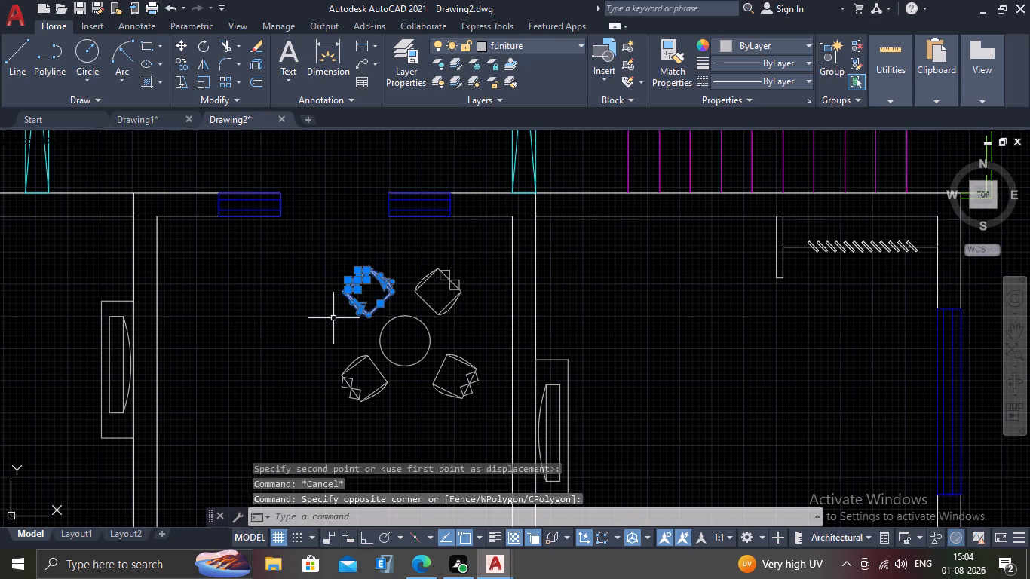
pyautogui.press('m')
pyautogui.press('Return')
pyautogui.click(341, 297)
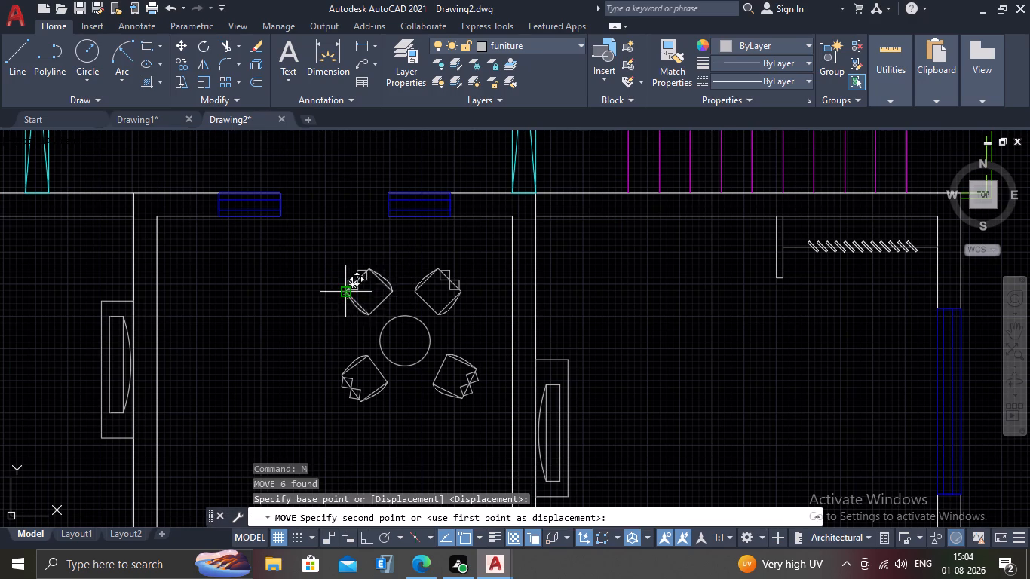
pyautogui.click(332, 291)
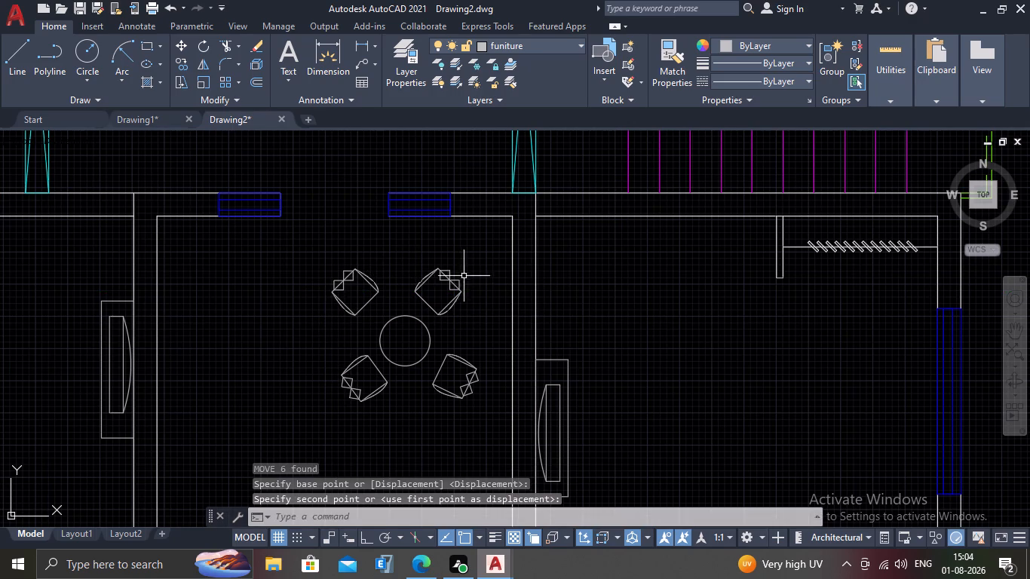
# Move the northeast seat slightly east, using the midpoint of its northwest edge as base point.
pyautogui.scroll(2, 462, 277)
pyautogui.click(481, 264)
pyautogui.moveTo(281, 341); pyautogui.dragTo(290, 338)
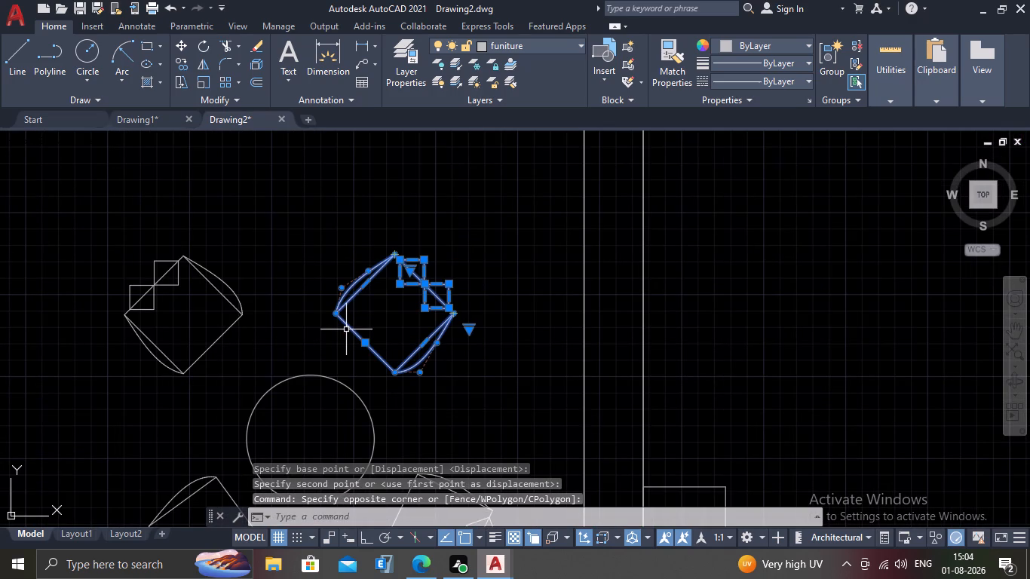
pyautogui.press('m')
pyautogui.press('Return')
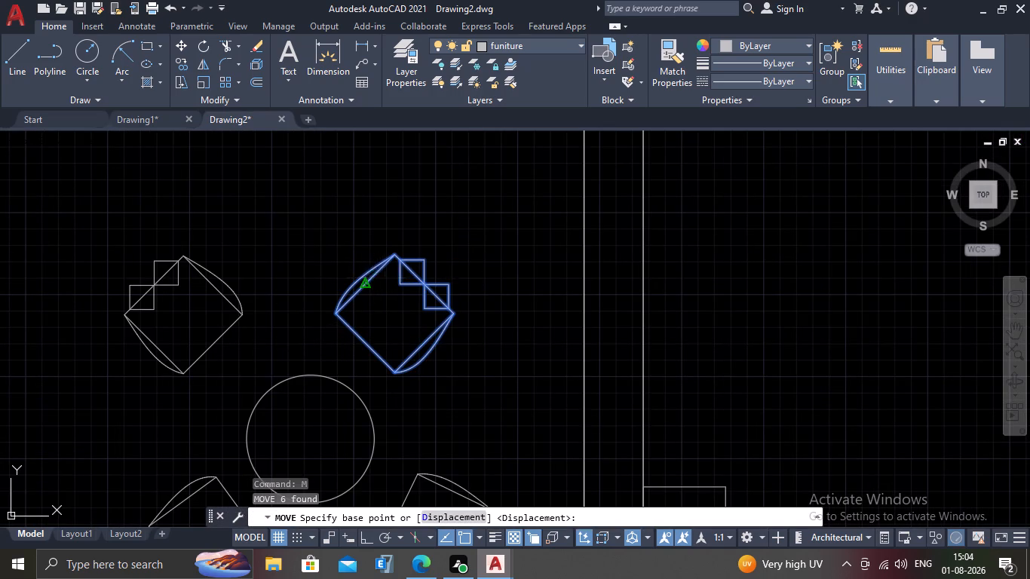
pyautogui.doubleClick(372, 277)
pyautogui.click(392, 280)
pyautogui.press('Escape')
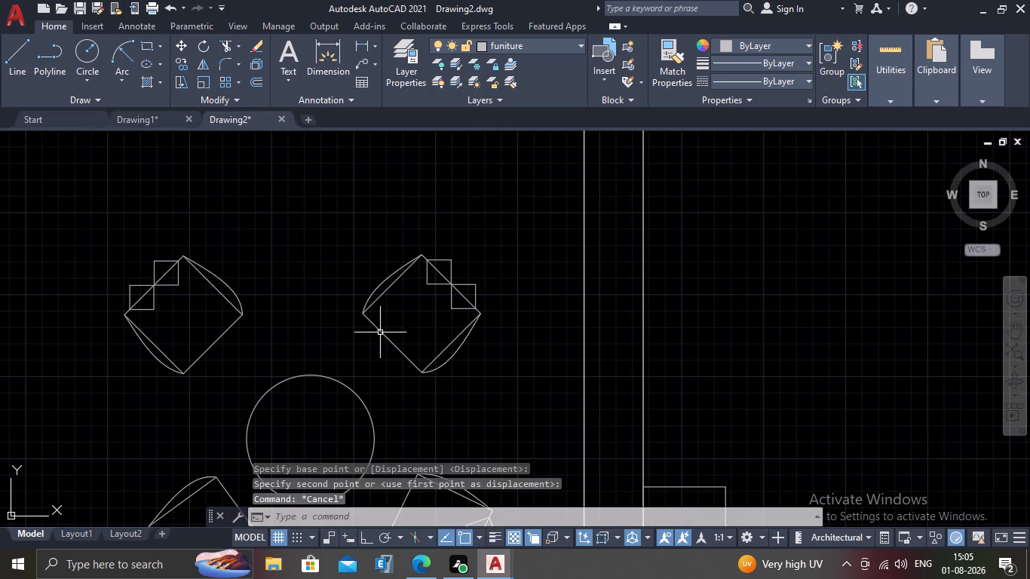
# Examine the spacing of the four seats around the circular table and their placement within the overall floor plan.
pyautogui.scroll(-2, 381, 342)
pyautogui.click(245, 378)
pyautogui.scroll(-2, 173, 432)
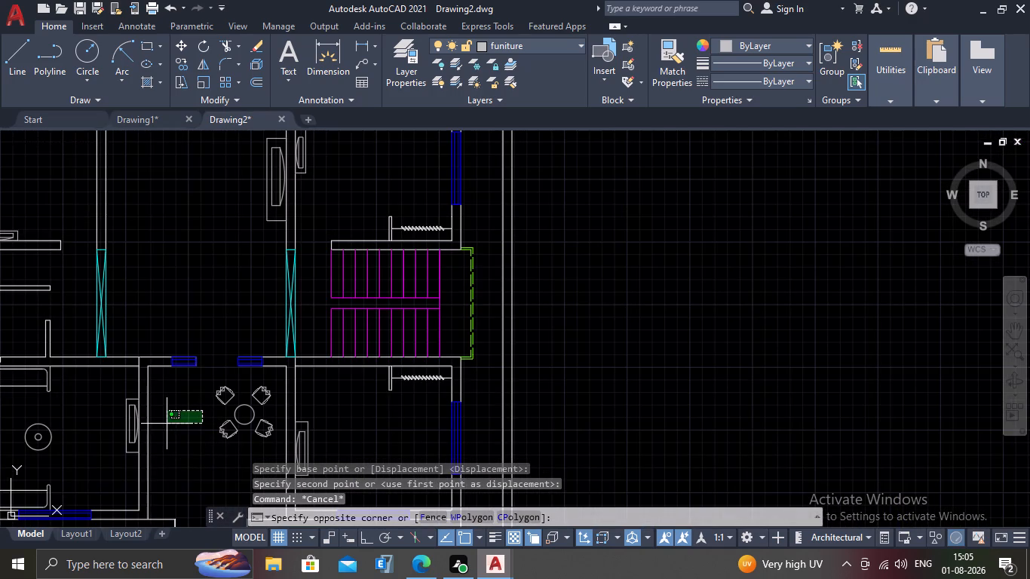
pyautogui.press('Escape')
pyautogui.scroll(-2, 192, 387)
pyautogui.scroll(1, 231, 421)
pyautogui.moveTo(218, 419); pyautogui.dragTo(269, 394, button='middle')
pyautogui.scroll(3, 218, 419)
pyautogui.scroll(-2, 256, 396)
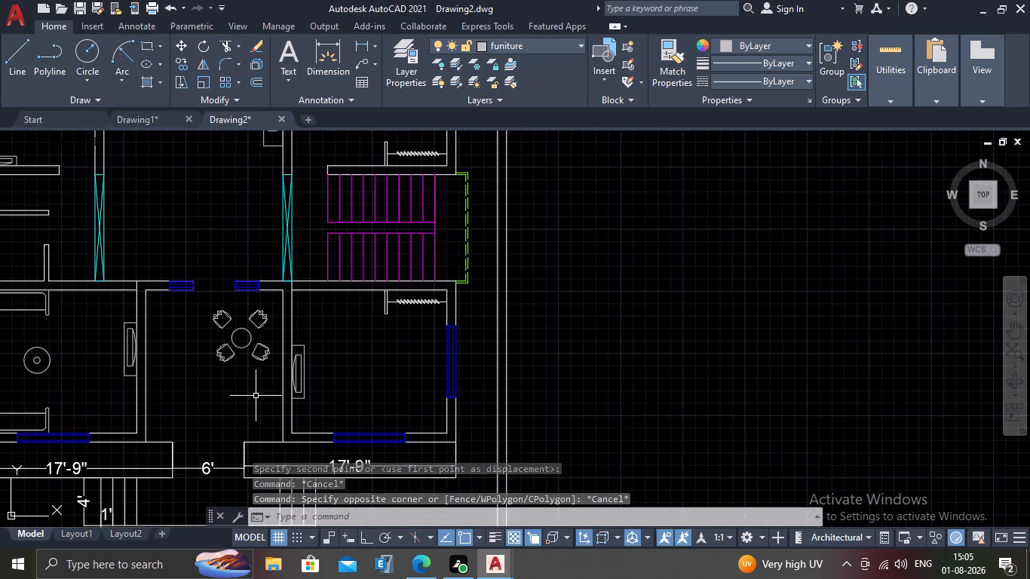
pyautogui.scroll(-1, 256, 396)
pyautogui.moveTo(244, 400); pyautogui.dragTo(263, 391, button='middle')
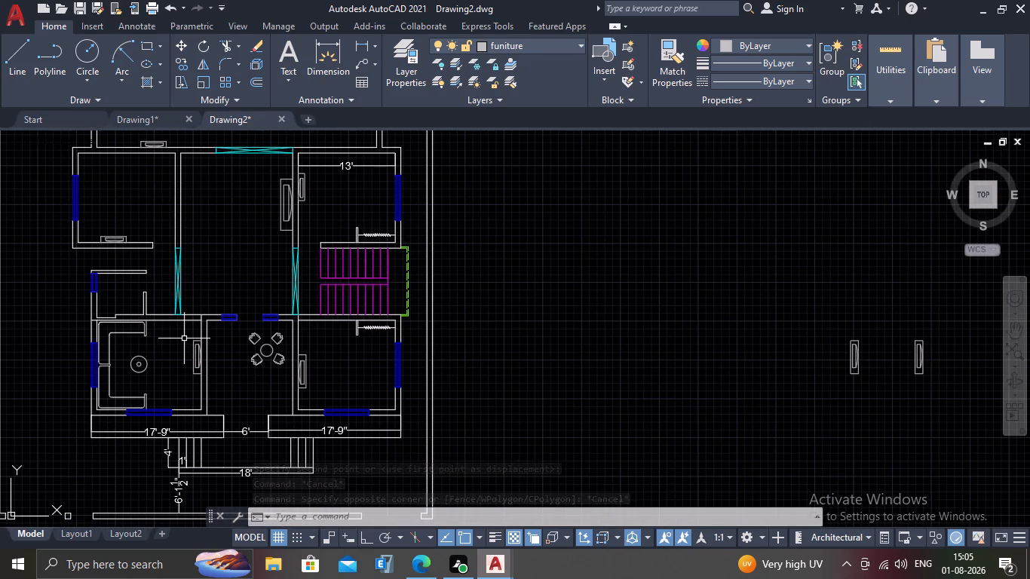
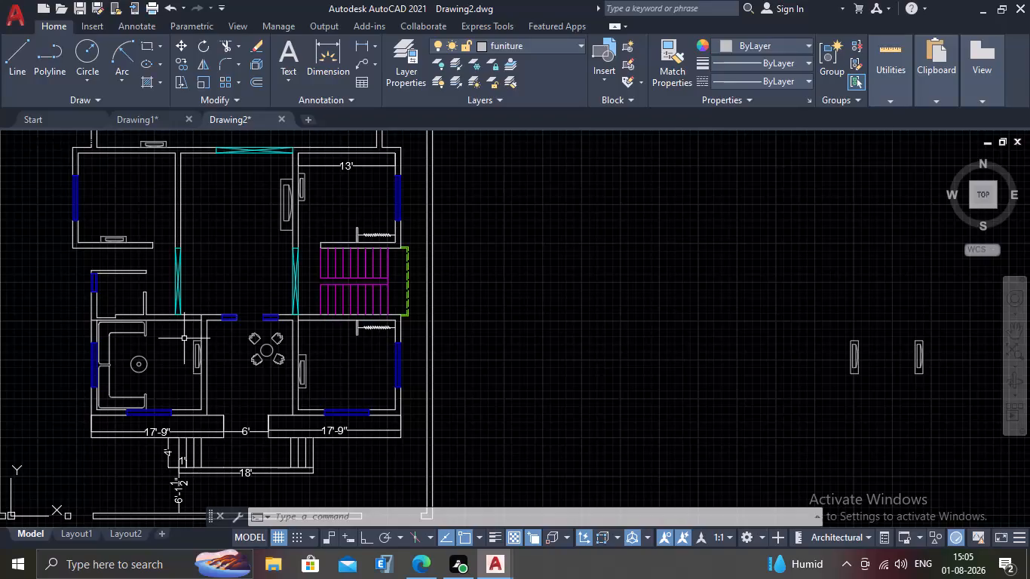
# Insert the Door - Imperial block from the Architectural tool palette in the empty space east of the floor plan.
pyautogui.hotkey('ctrl', '3')
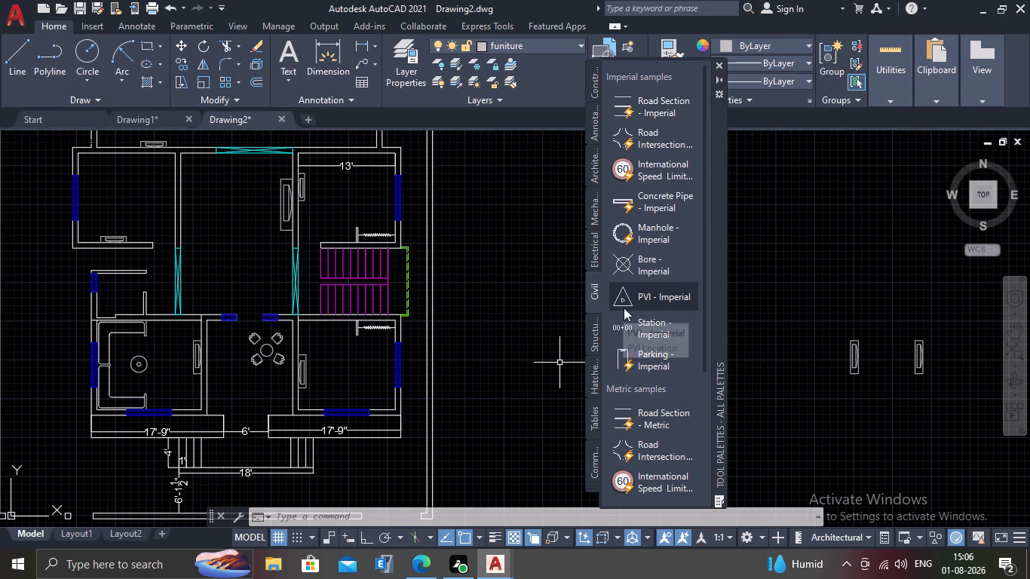
pyautogui.scroll(-2, 625, 307)
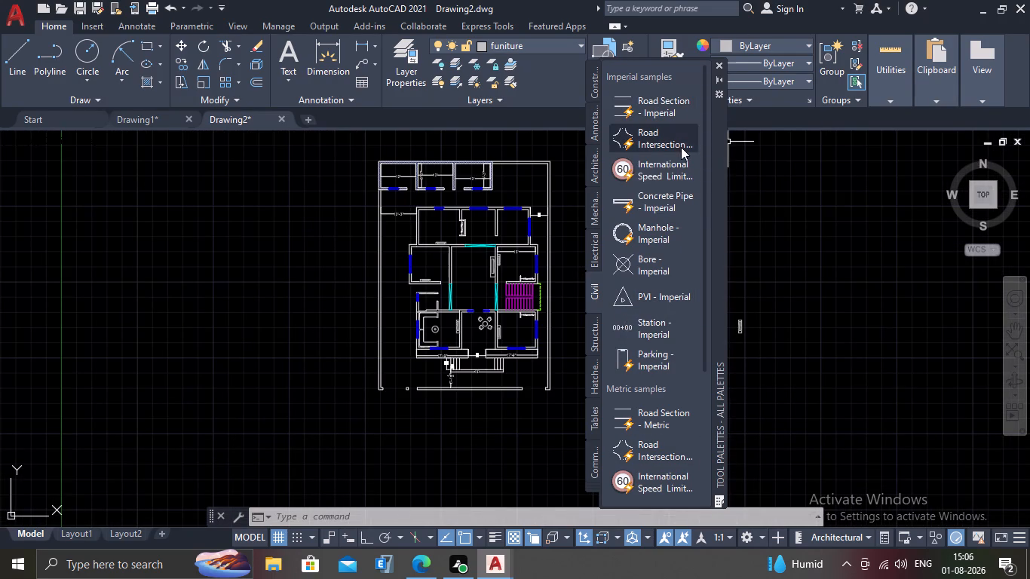
pyautogui.scroll(1, 650, 155)
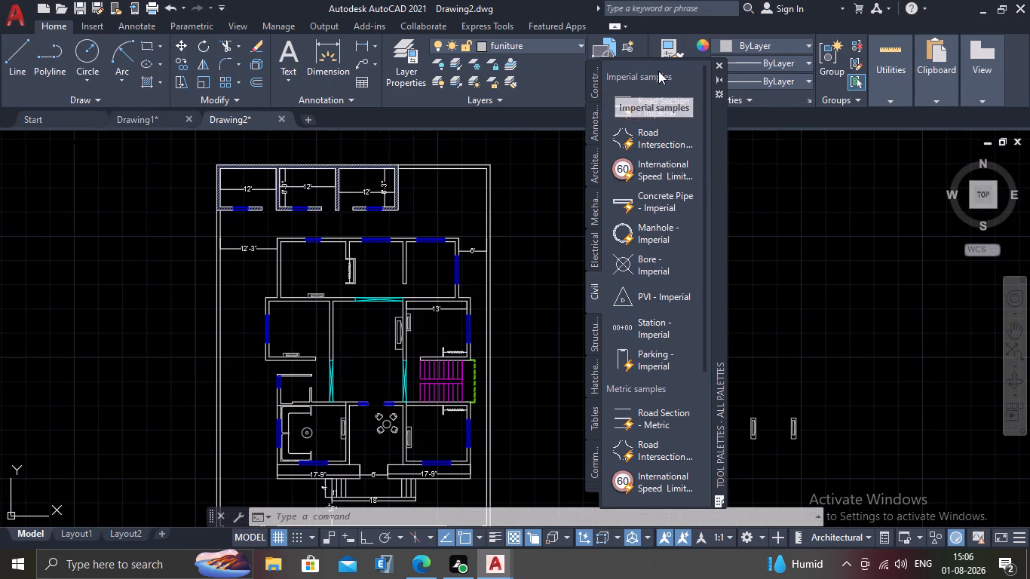
pyautogui.click(654, 74)
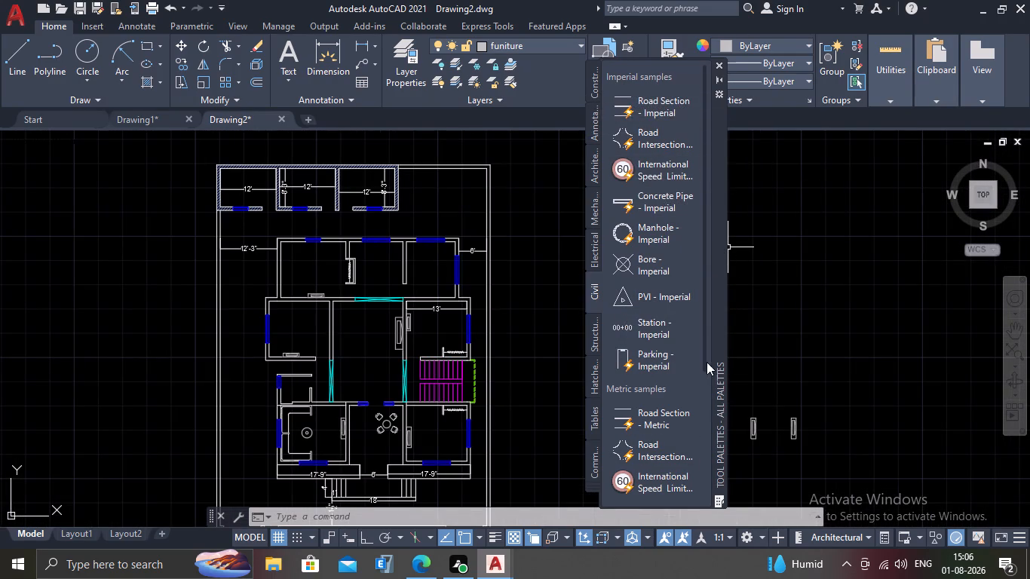
pyautogui.click(705, 390)
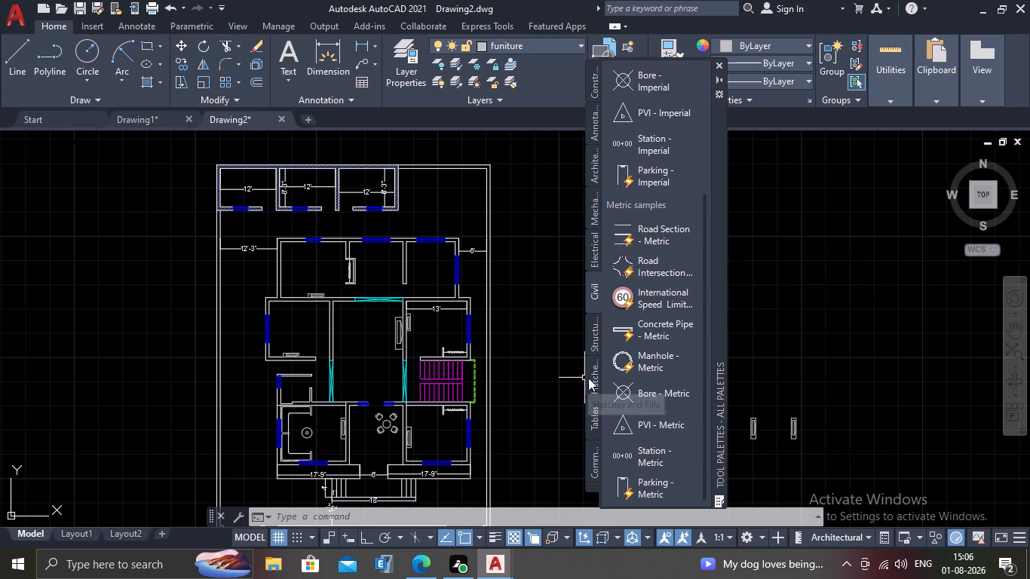
pyautogui.click(594, 89)
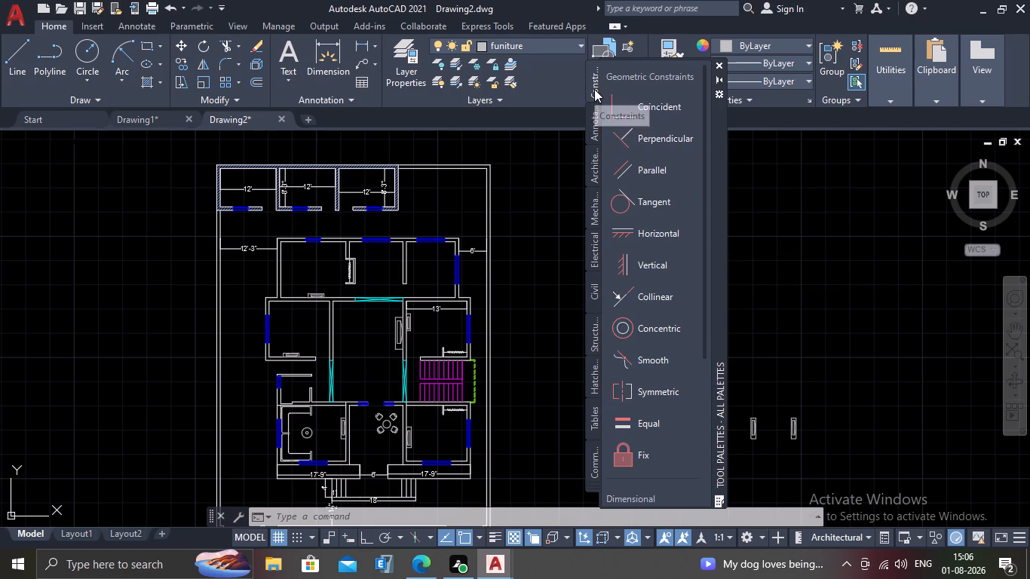
pyautogui.click(599, 133)
pyautogui.click(597, 161)
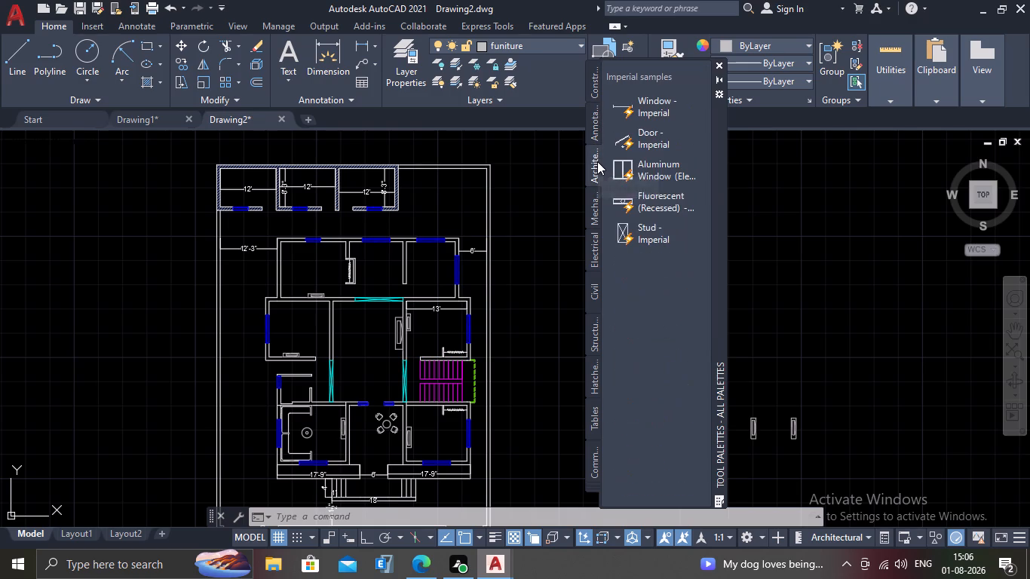
pyautogui.click(679, 134)
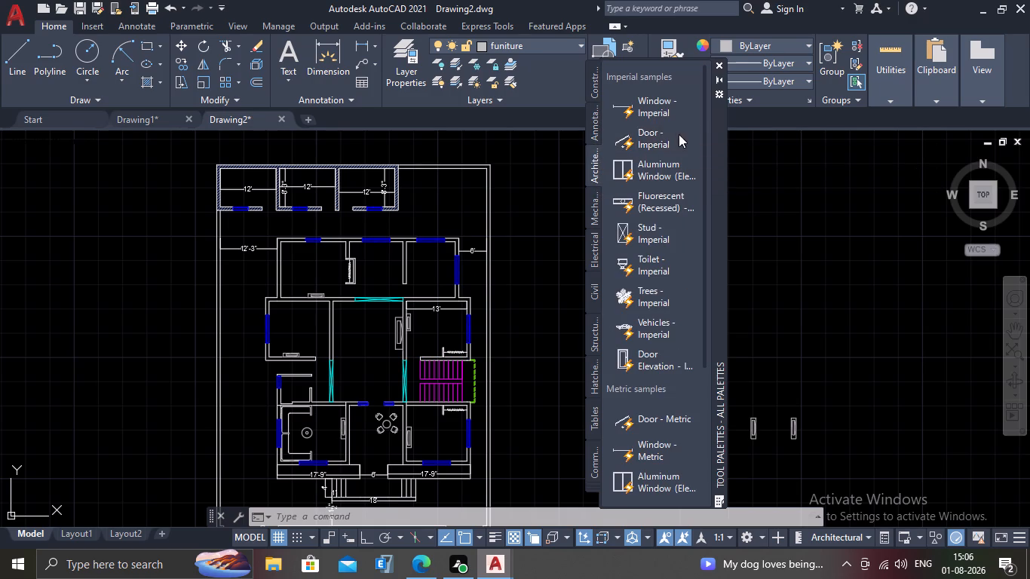
pyautogui.moveTo(649, 146); pyautogui.dragTo(708, 164)
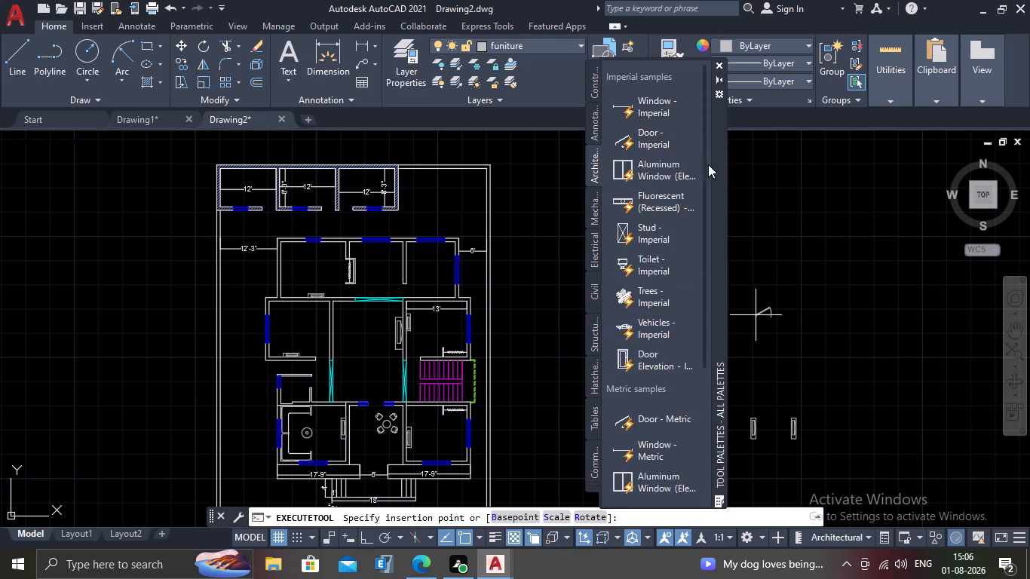
pyautogui.moveTo(708, 164); pyautogui.dragTo(811, 250)
pyautogui.click(811, 250)
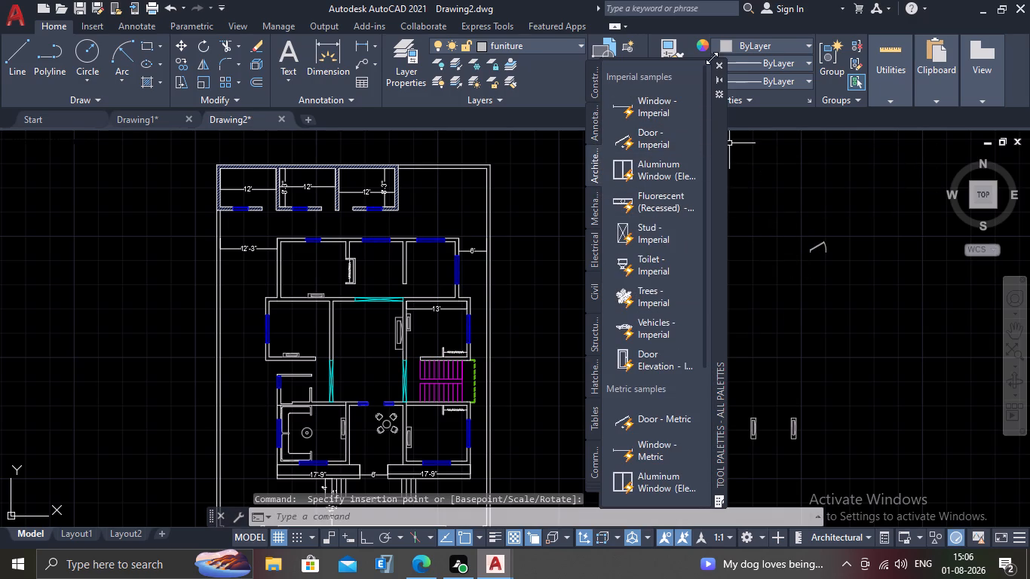
pyautogui.click(719, 69)
# Move the inserted door block slightly north by its insertion point.
pyautogui.scroll(2, 845, 322)
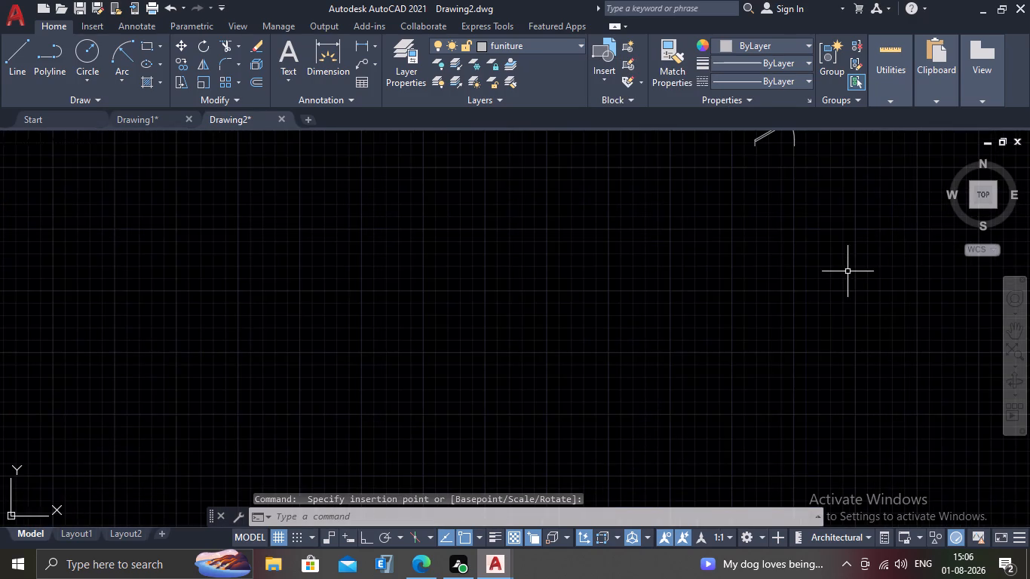
pyautogui.moveTo(848, 271); pyautogui.dragTo(718, 385, button='middle')
pyautogui.scroll(2, 701, 273)
pyautogui.click(529, 210)
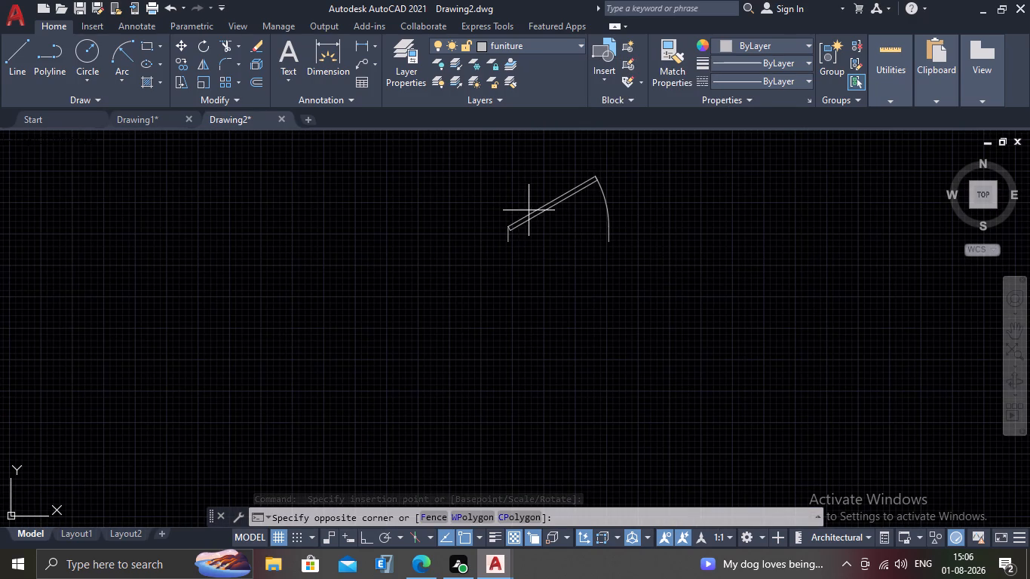
pyautogui.click(621, 231)
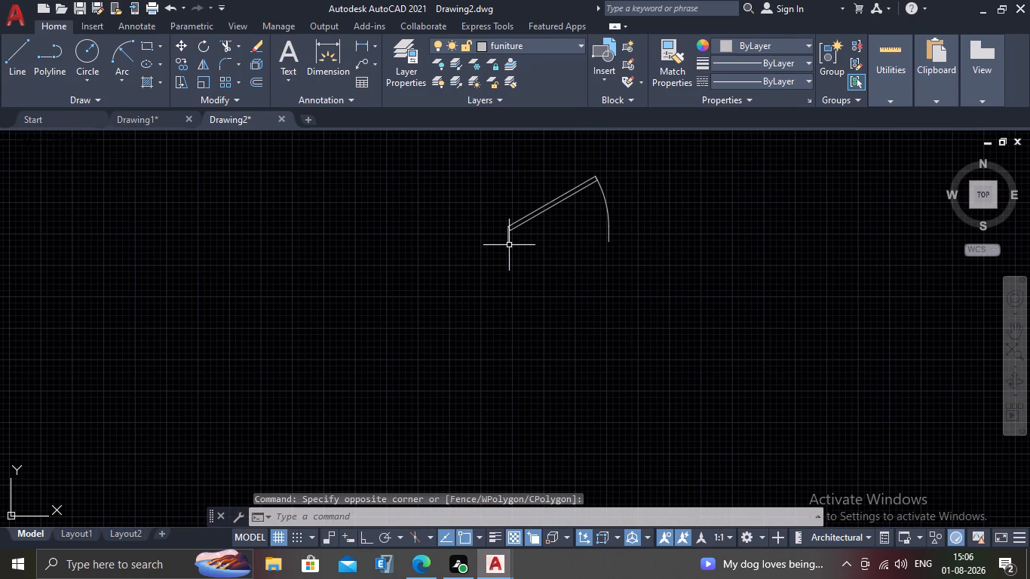
pyautogui.click(507, 245)
pyautogui.click(507, 241)
pyautogui.click(517, 225)
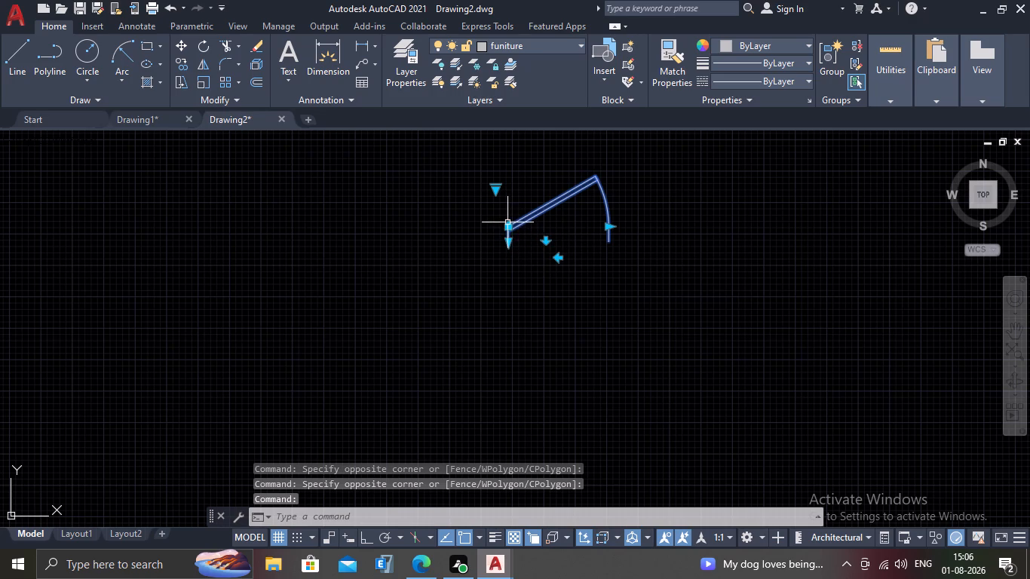
pyautogui.click(507, 228)
pyautogui.click(504, 180)
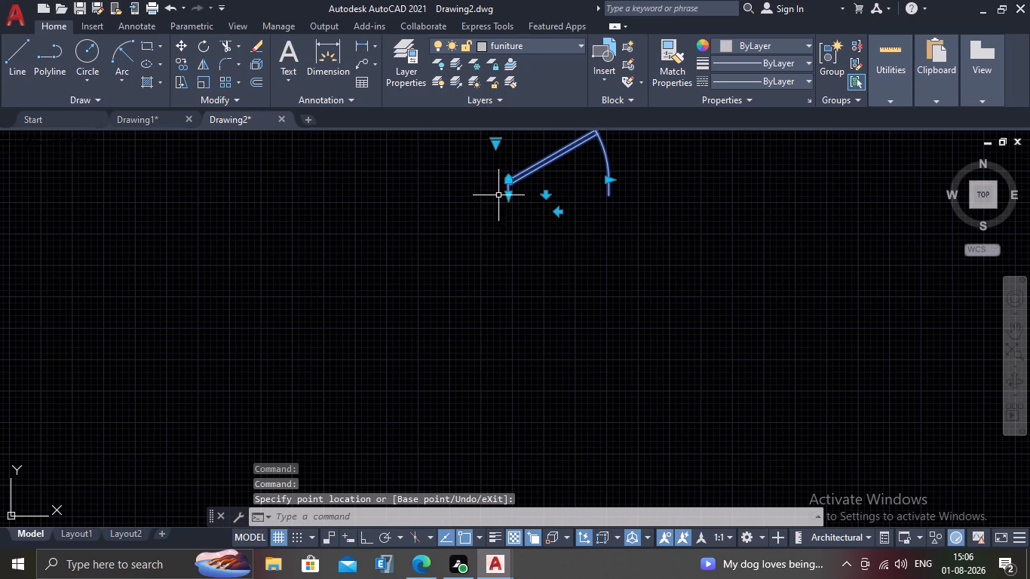
# Shrink the door block's opening to a narrower width.
pyautogui.click(607, 182)
pyautogui.click(561, 177)
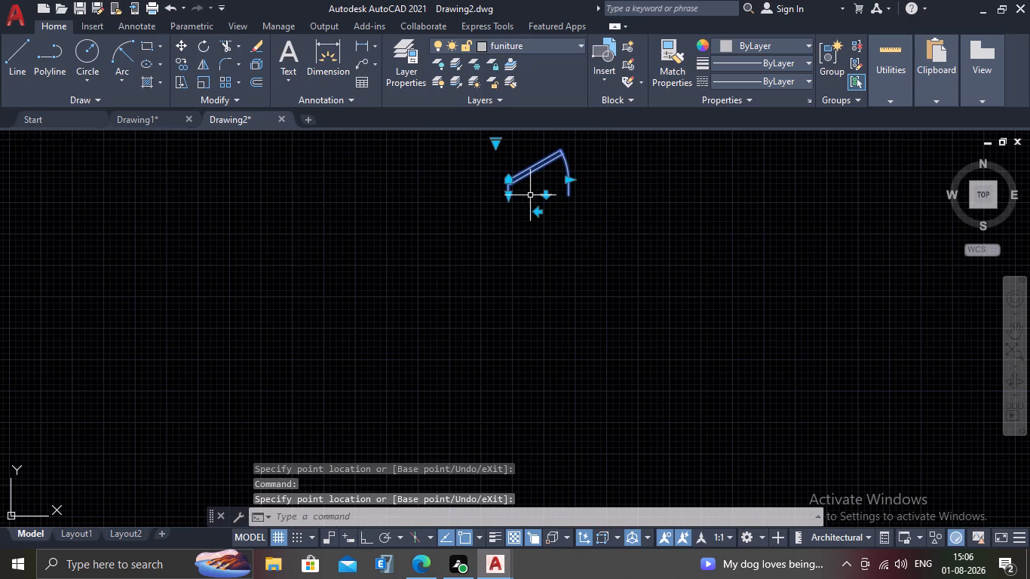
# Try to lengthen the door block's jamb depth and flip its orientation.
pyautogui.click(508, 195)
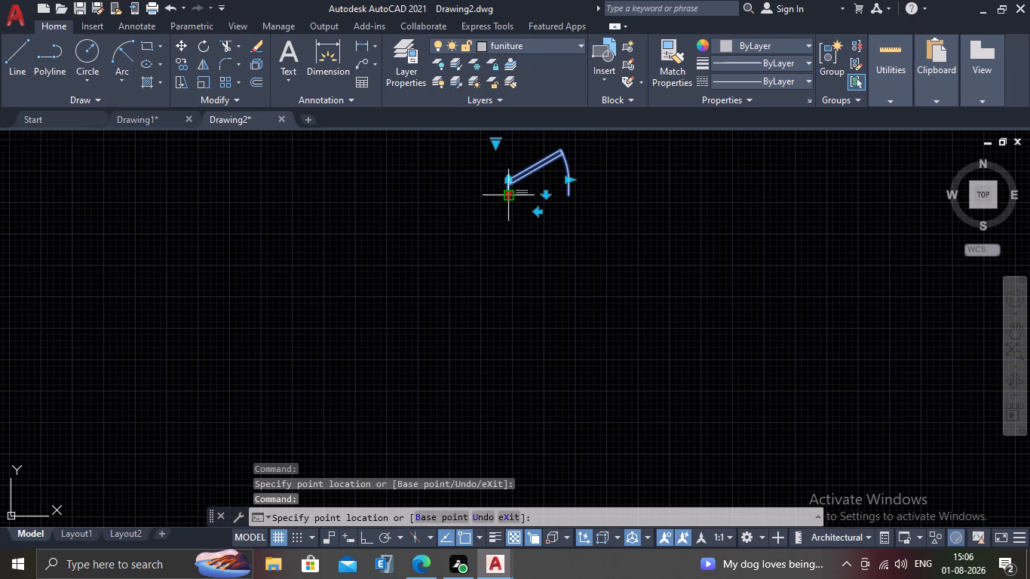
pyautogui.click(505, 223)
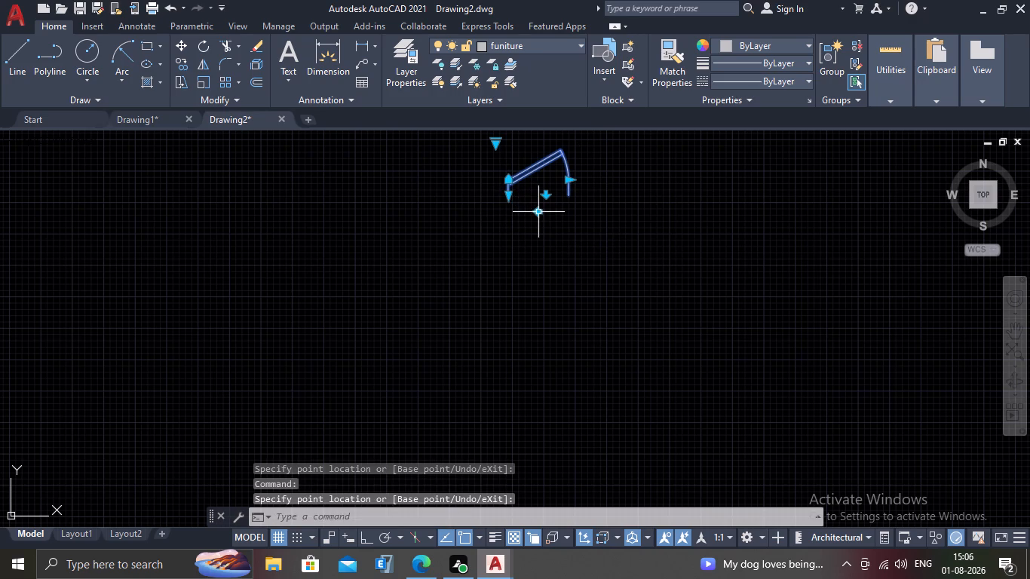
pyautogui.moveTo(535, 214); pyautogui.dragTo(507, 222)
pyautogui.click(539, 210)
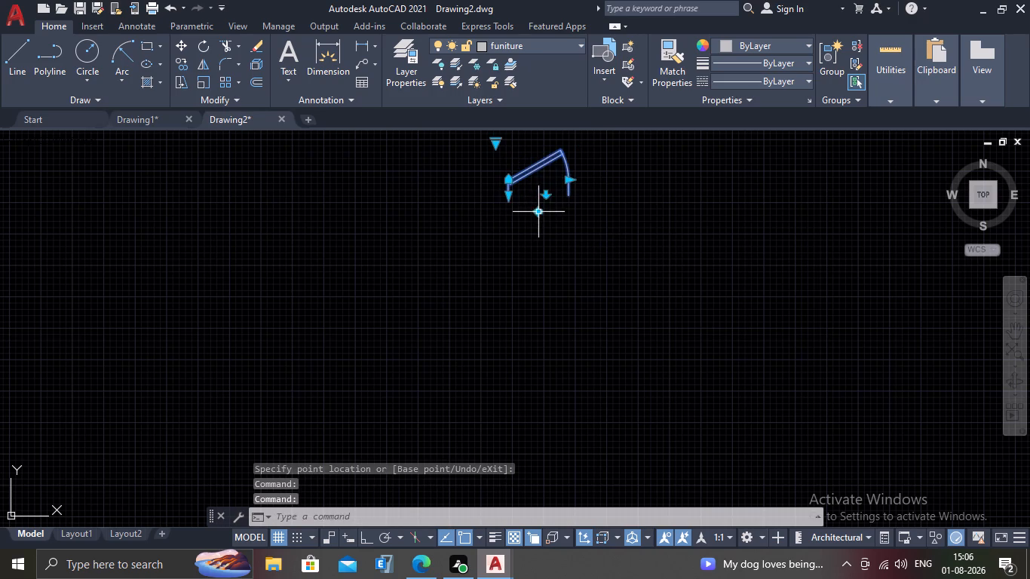
# Set the door block's opening angle to Open 90º.
pyautogui.click(493, 145)
pyautogui.click(536, 197)
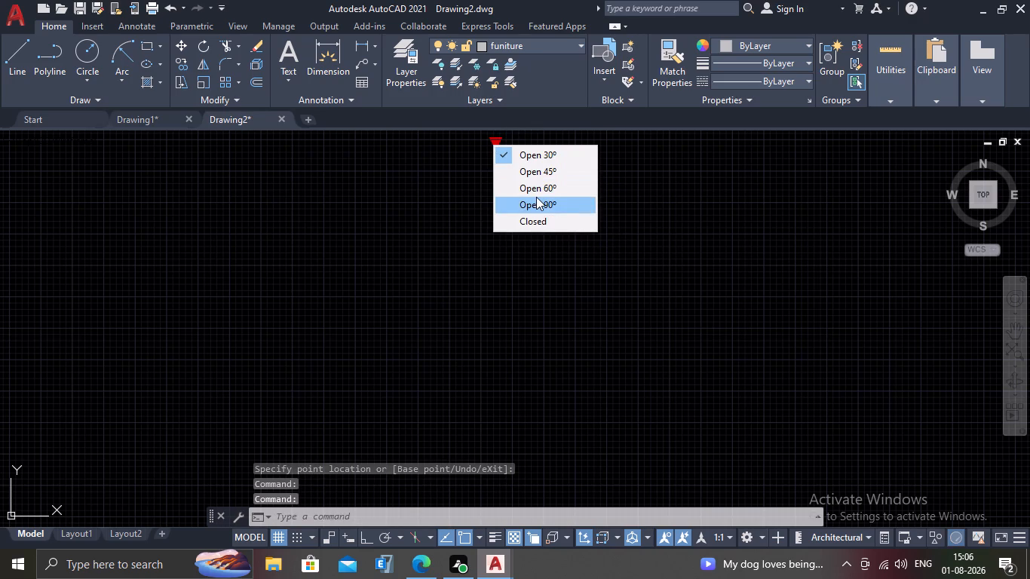
pyautogui.scroll(-1, 496, 262)
pyautogui.moveTo(500, 260); pyautogui.dragTo(507, 292, button='middle')
pyautogui.click(493, 260)
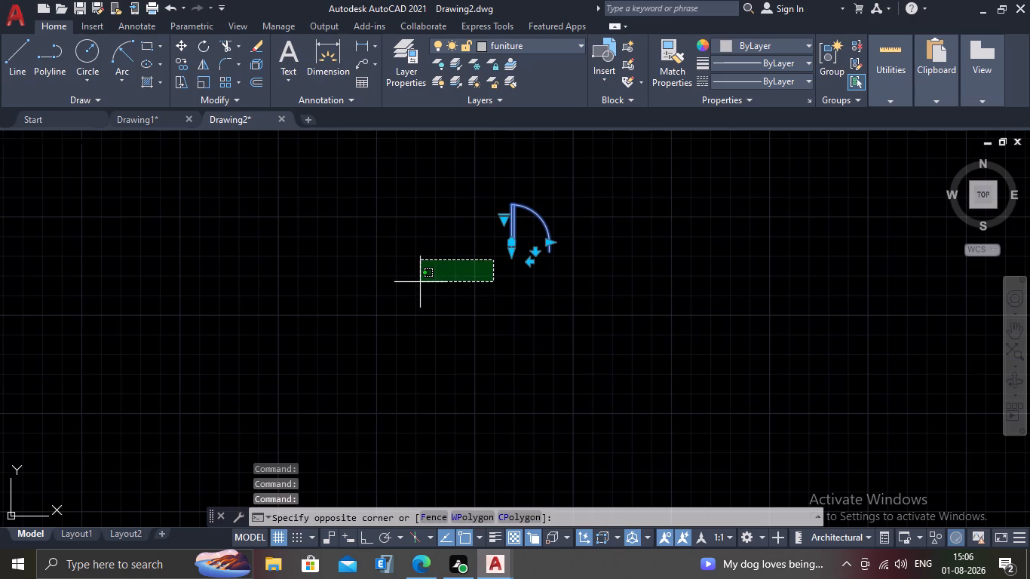
pyautogui.press('Escape')
pyautogui.press('Escape')
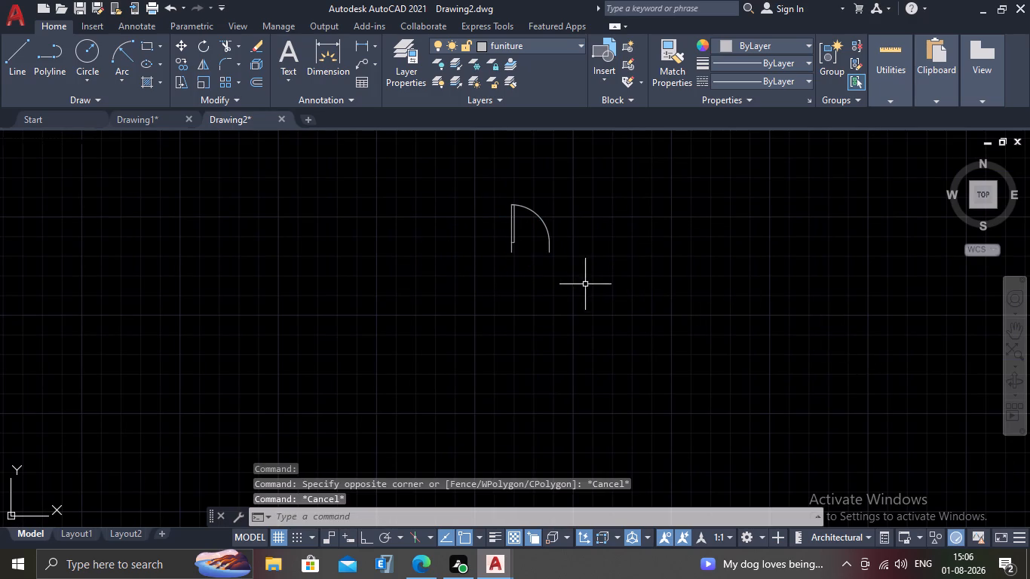
# Assign the door block to the door layer.
pyautogui.scroll(-2, 532, 255)
pyautogui.scroll(2, 531, 262)
pyautogui.moveTo(531, 262); pyautogui.dragTo(520, 302, button='middle')
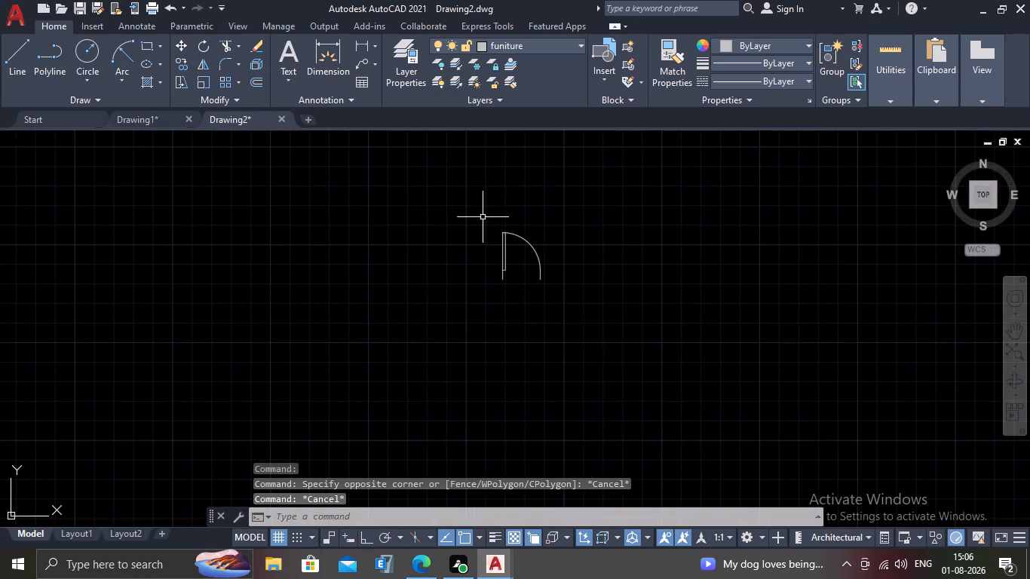
pyautogui.scroll(-1, 507, 241)
pyautogui.scroll(2, 544, 249)
pyautogui.click(555, 210)
pyautogui.click(400, 300)
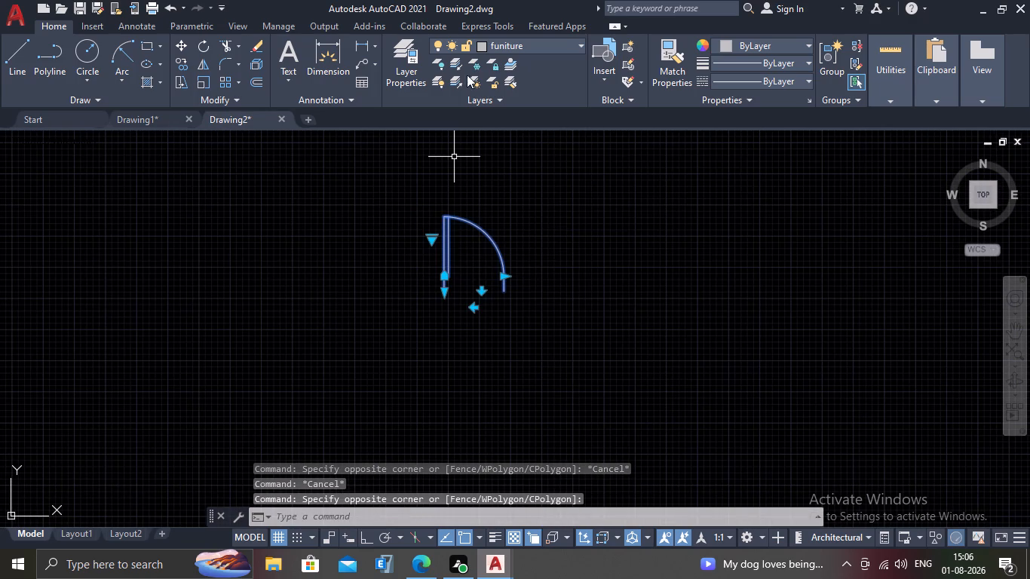
pyautogui.click(507, 47)
pyautogui.click(518, 119)
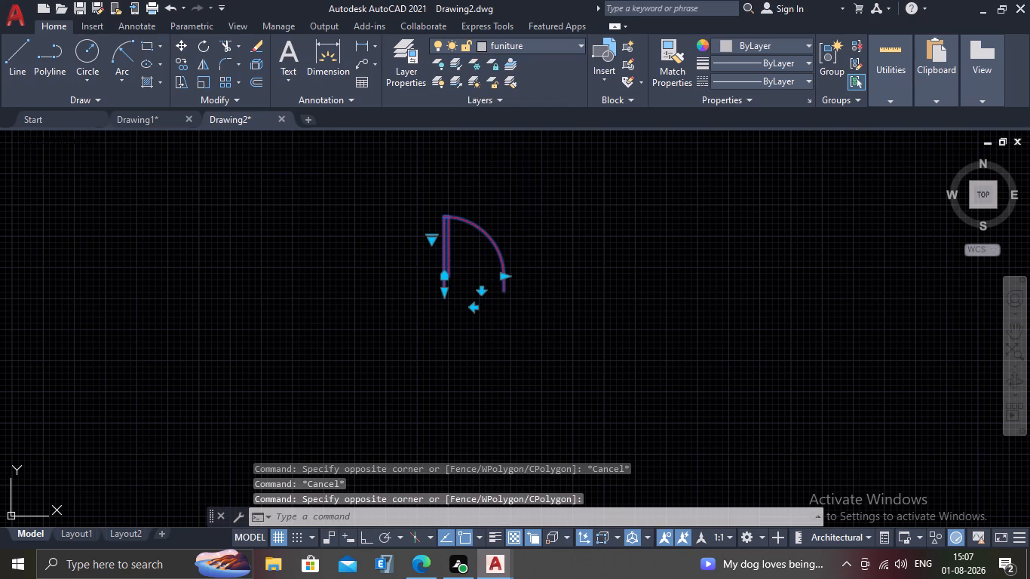
pyautogui.click(581, 241)
pyautogui.press('Escape')
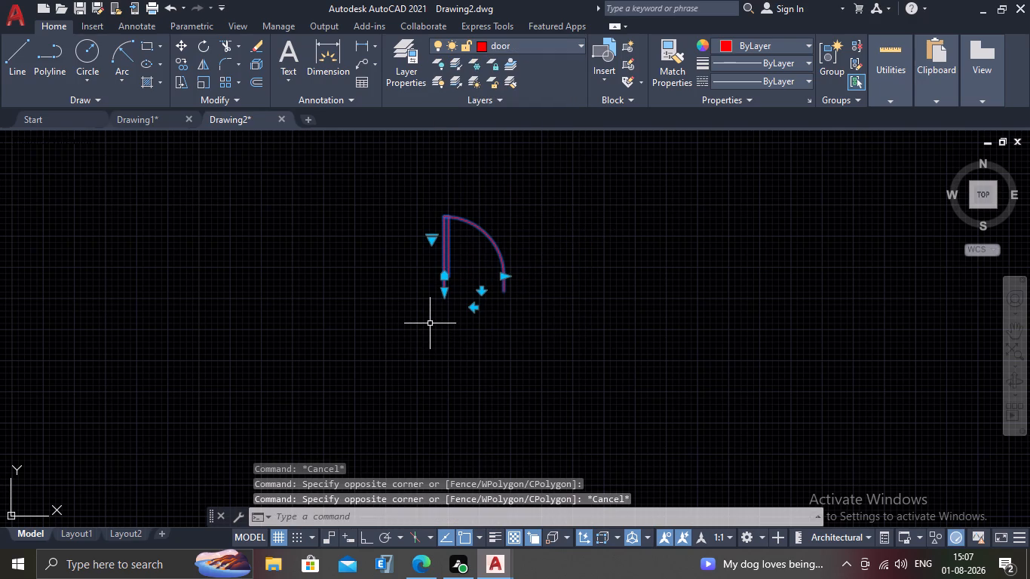
# Copy the door block to three spots west of it, using the lower end of its hinge-side jamb as base point.
pyautogui.write('CO')
pyautogui.press('Return')
pyautogui.click(438, 294)
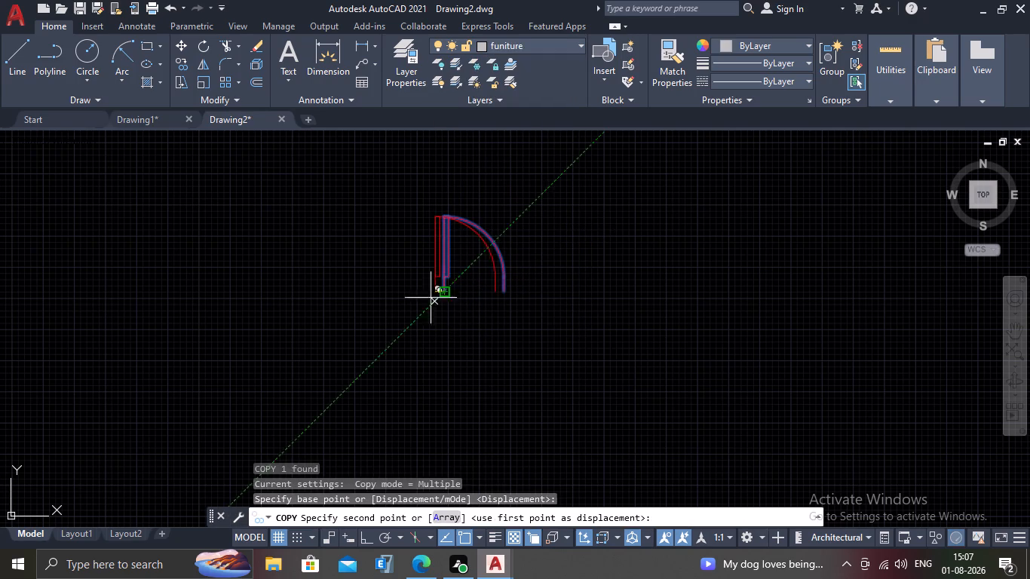
pyautogui.click(248, 272)
pyautogui.doubleClick(124, 295)
pyautogui.click(207, 394)
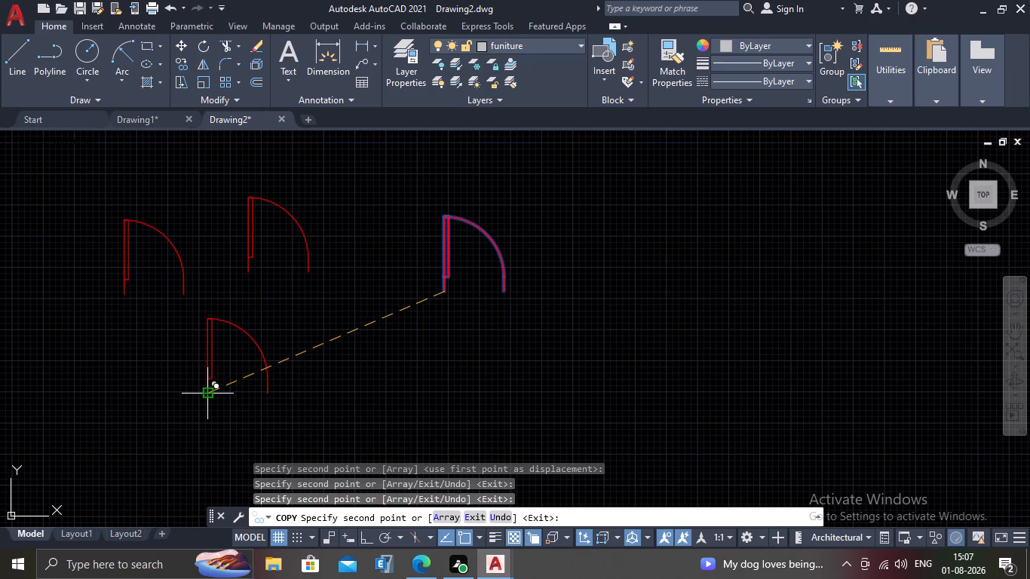
pyautogui.press('Escape')
pyautogui.scroll(-2, 239, 406)
pyautogui.moveTo(408, 375); pyautogui.dragTo(501, 333, button='middle')
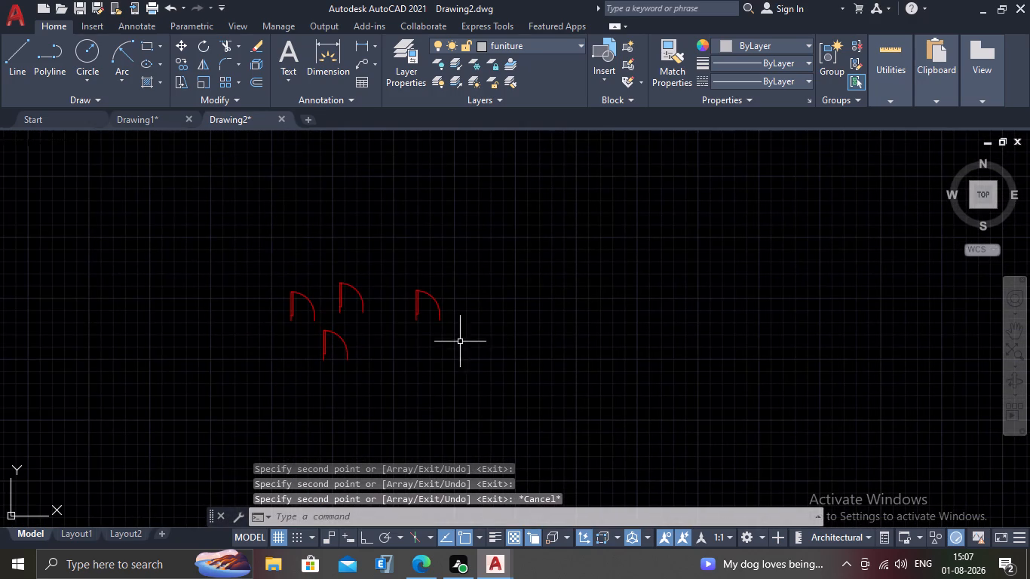
pyautogui.scroll(-2, 406, 348)
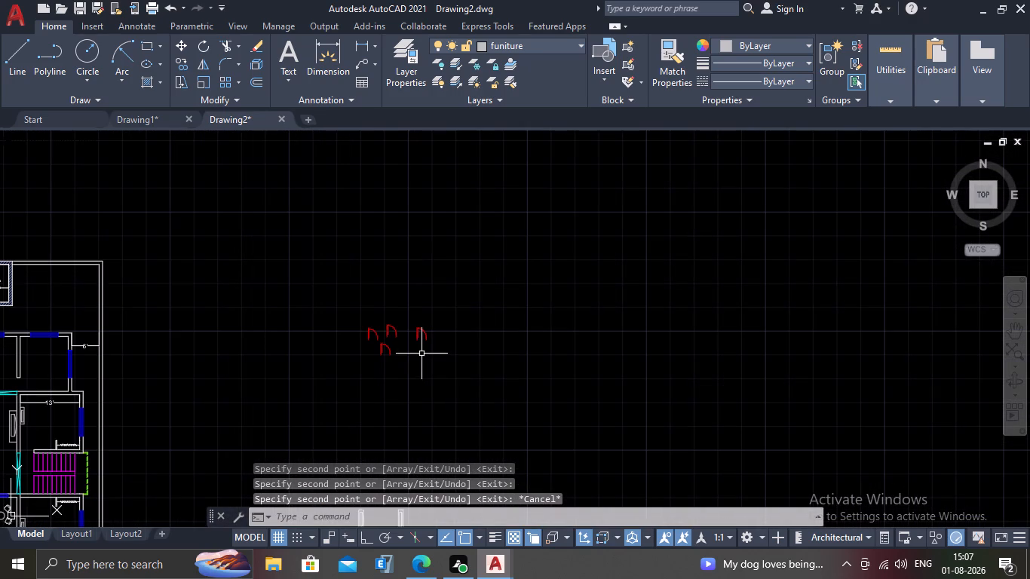
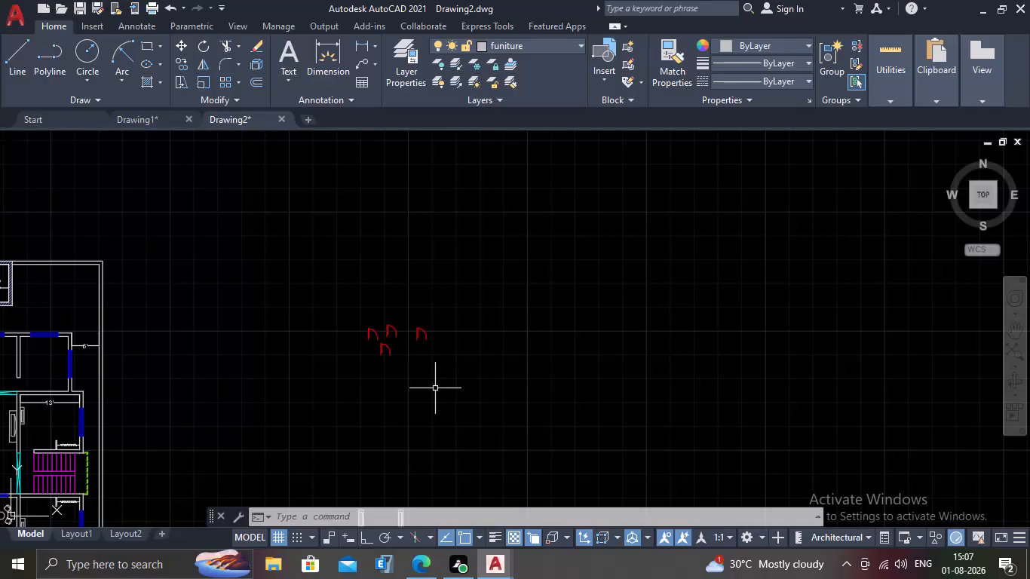
# Move the lowest spare door block by its hinge-side jamb end to the partition corner at the easternmost hatched room's doorway.
pyautogui.moveTo(435, 388); pyautogui.dragTo(447, 383, button='middle')
pyautogui.moveTo(447, 383); pyautogui.dragTo(720, 458, button='middle')
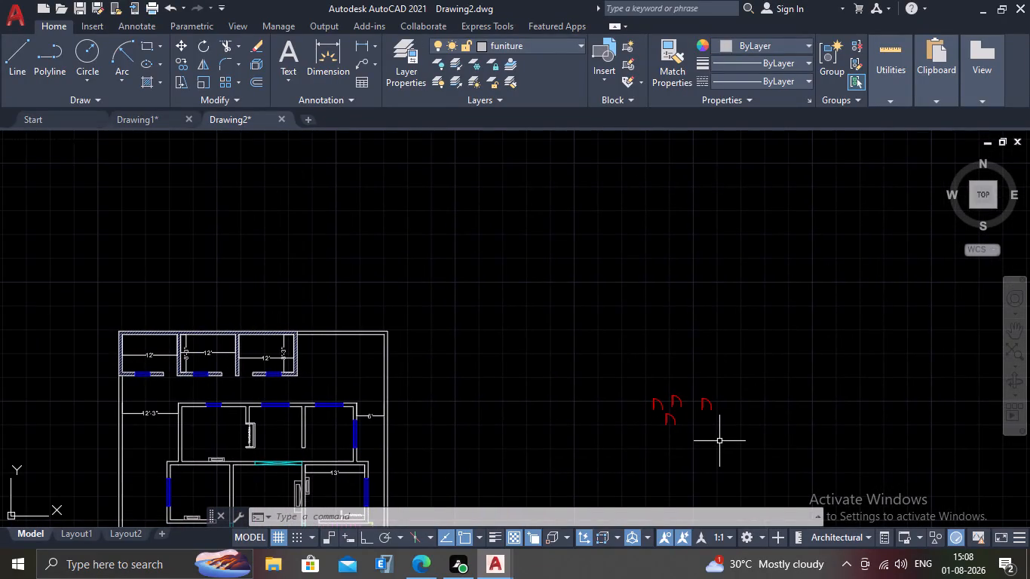
pyautogui.moveTo(714, 450); pyautogui.dragTo(699, 427, button='middle')
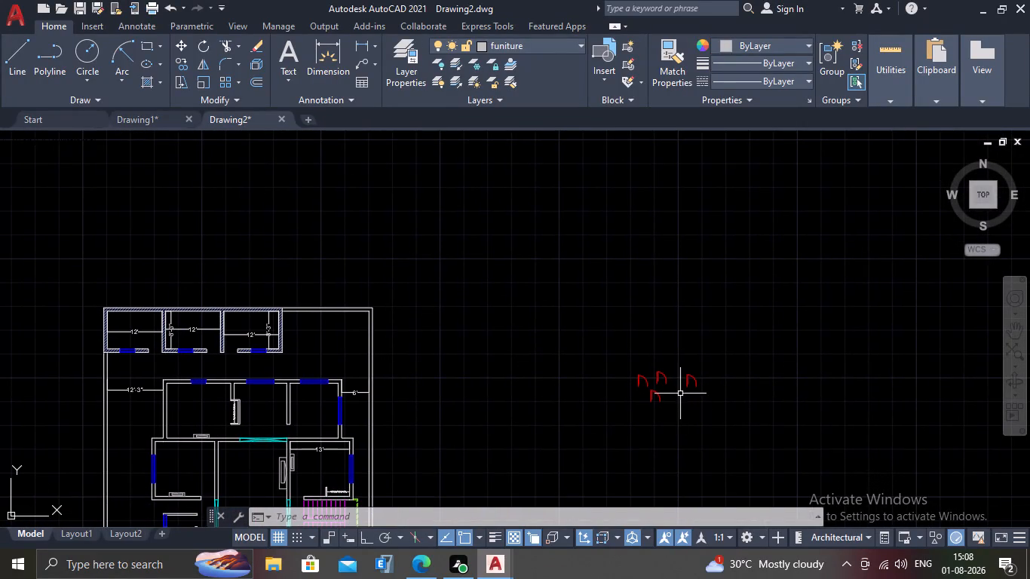
pyautogui.scroll(2, 673, 393)
pyautogui.click(654, 375)
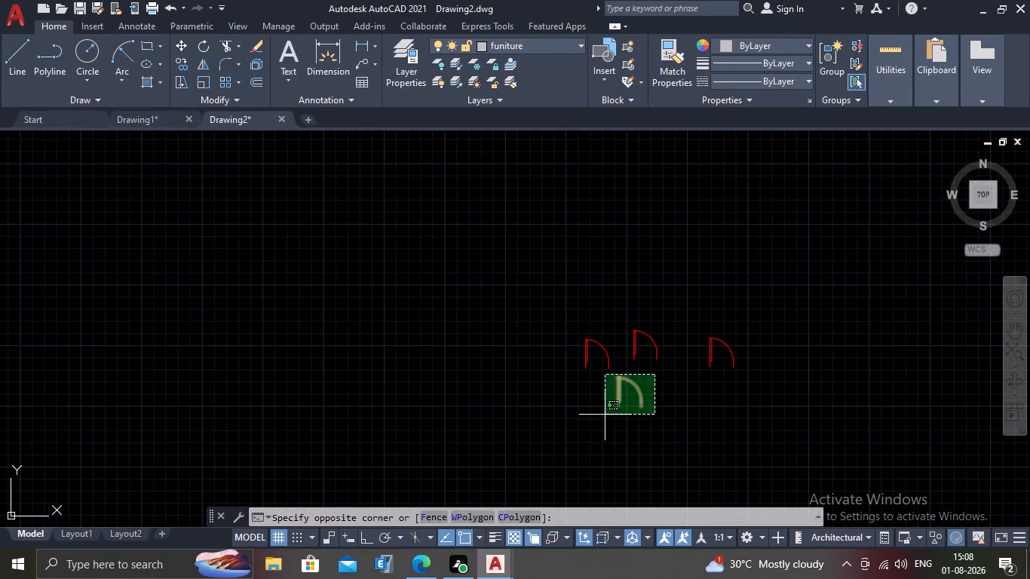
pyautogui.click(604, 415)
pyautogui.press('m')
pyautogui.press('Return')
pyautogui.scroll(2, 605, 414)
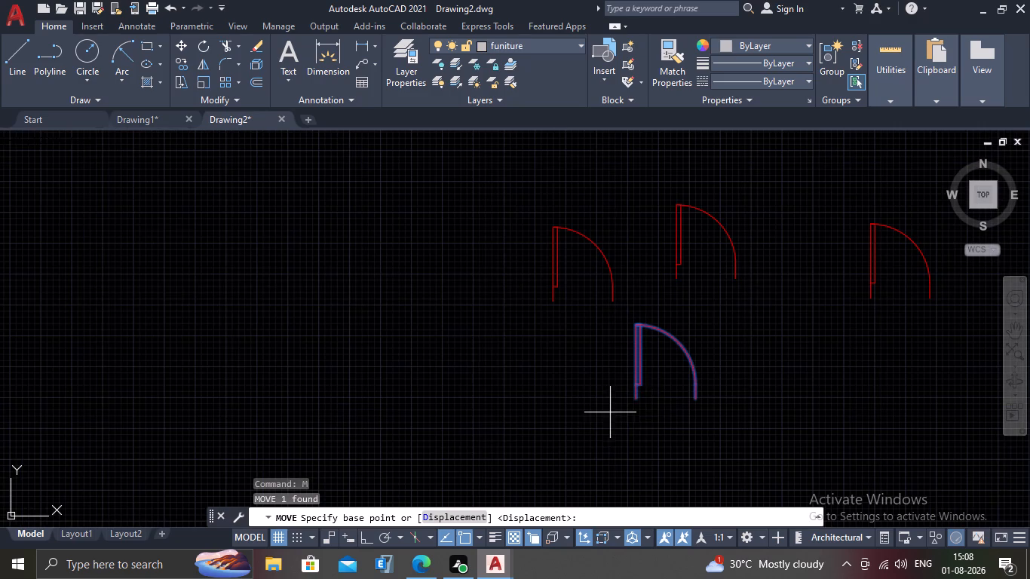
pyautogui.click(634, 400)
pyautogui.scroll(-5, 578, 376)
pyautogui.scroll(1, 577, 376)
pyautogui.scroll(-1, 577, 376)
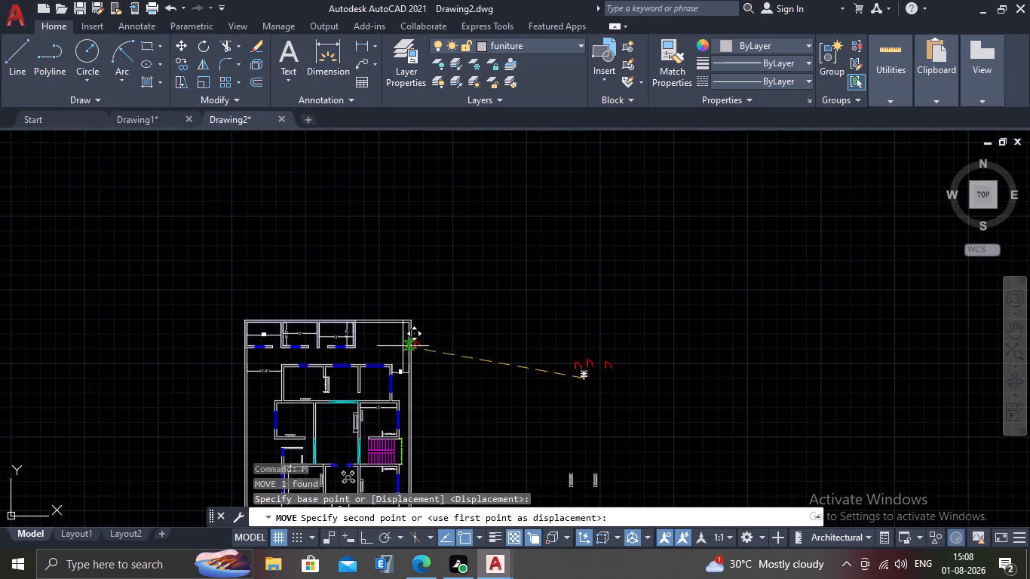
pyautogui.scroll(1, 334, 332)
pyautogui.scroll(-1, 334, 332)
pyautogui.scroll(1, 333, 332)
pyautogui.scroll(5, 275, 364)
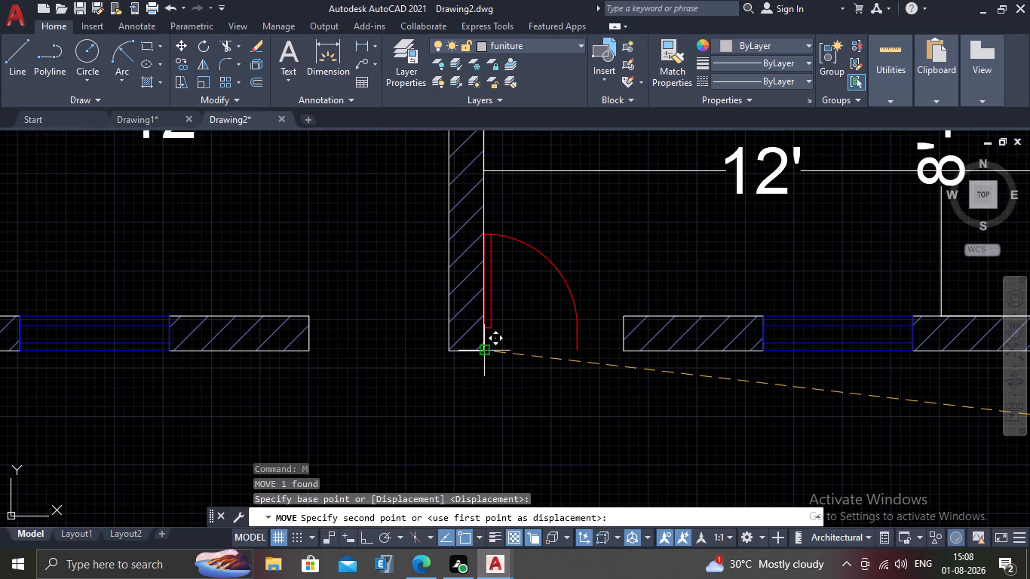
pyautogui.scroll(3, 481, 349)
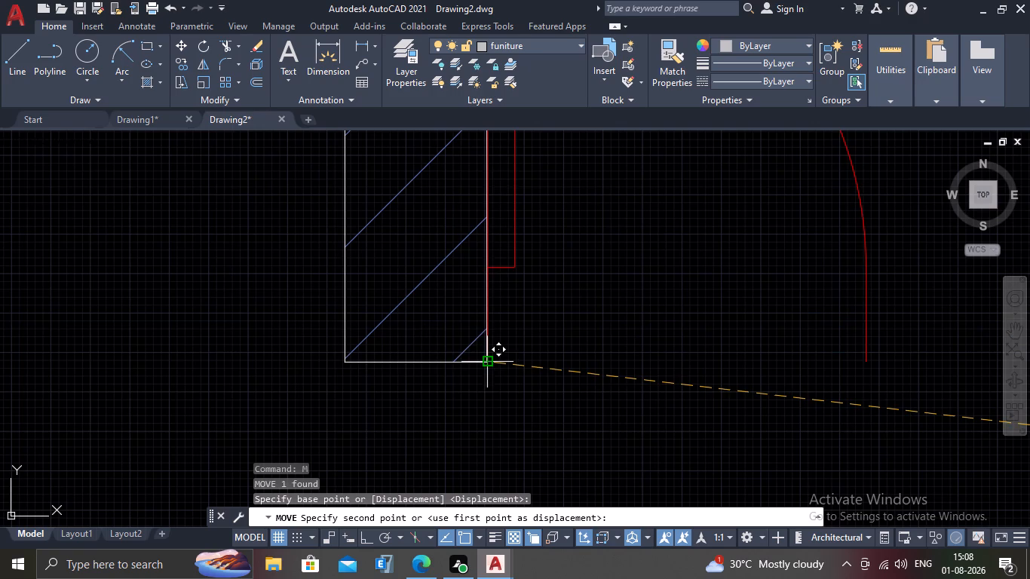
pyautogui.click(485, 363)
# Scale the placed door by reference from its hinge-side jamb end so its width spans the full doorway.
pyautogui.scroll(-2, 580, 367)
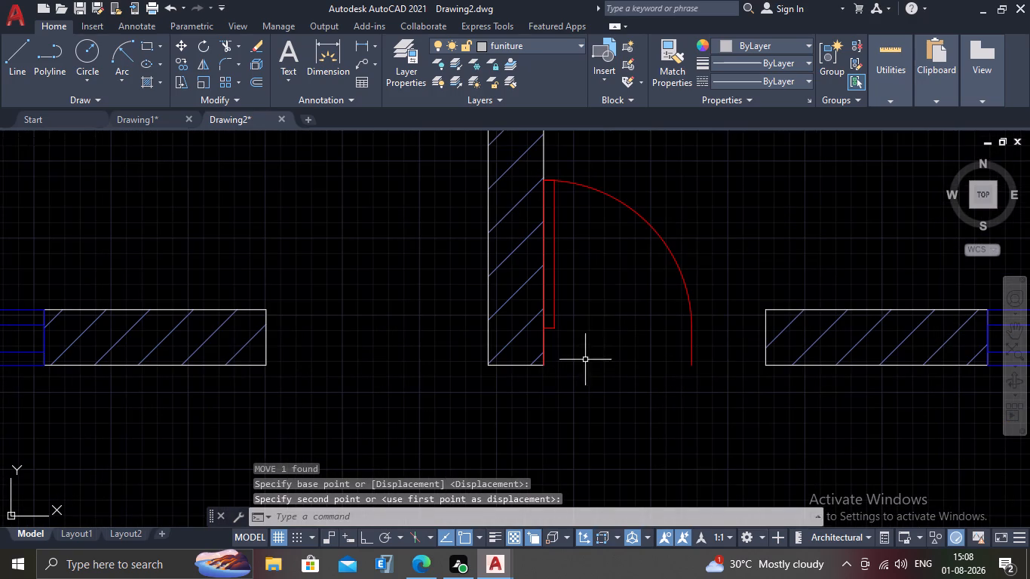
pyautogui.click(697, 222)
pyautogui.click(661, 289)
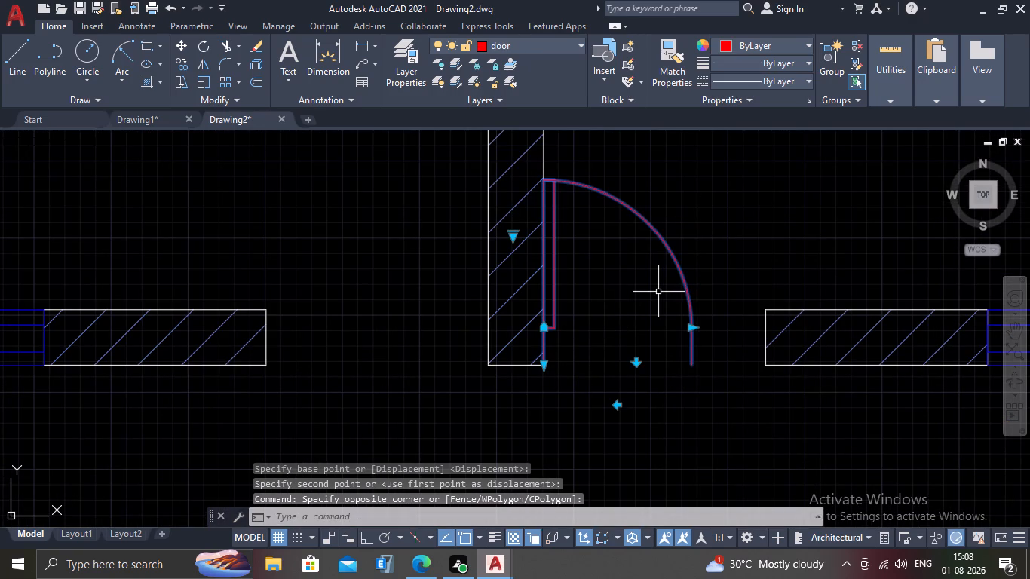
pyautogui.write('SC')
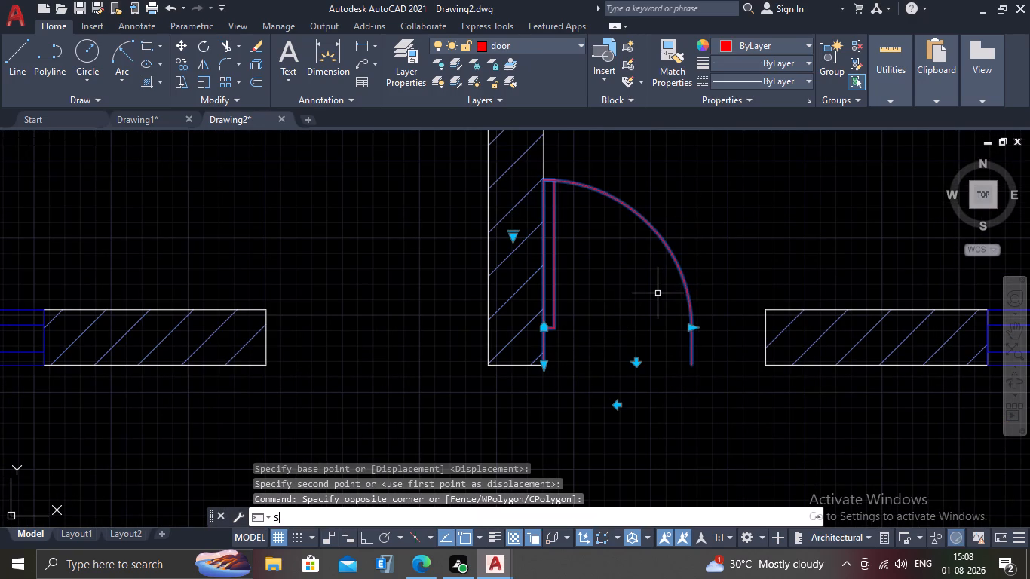
pyautogui.press('Return')
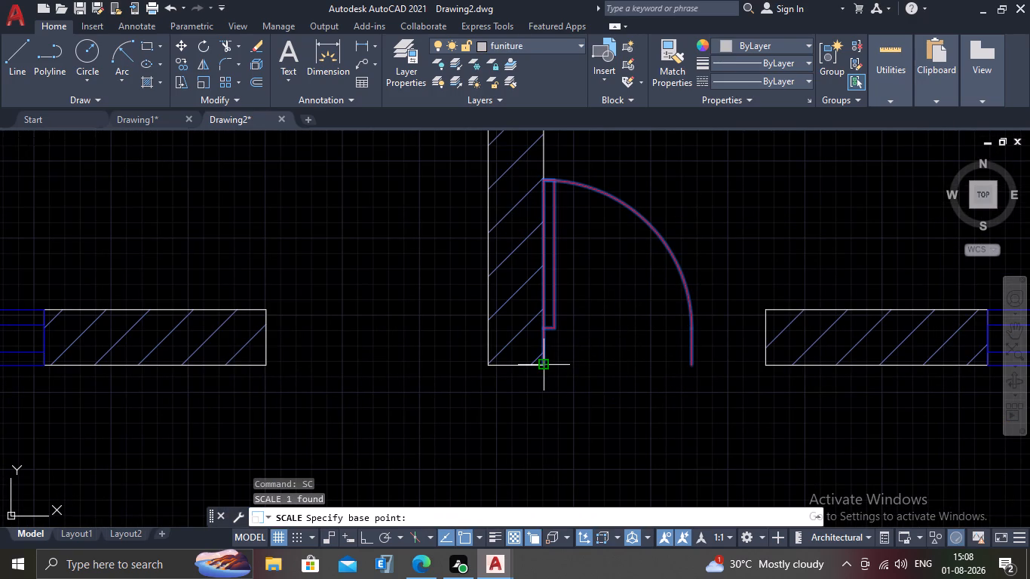
pyautogui.click(546, 365)
pyautogui.press('r')
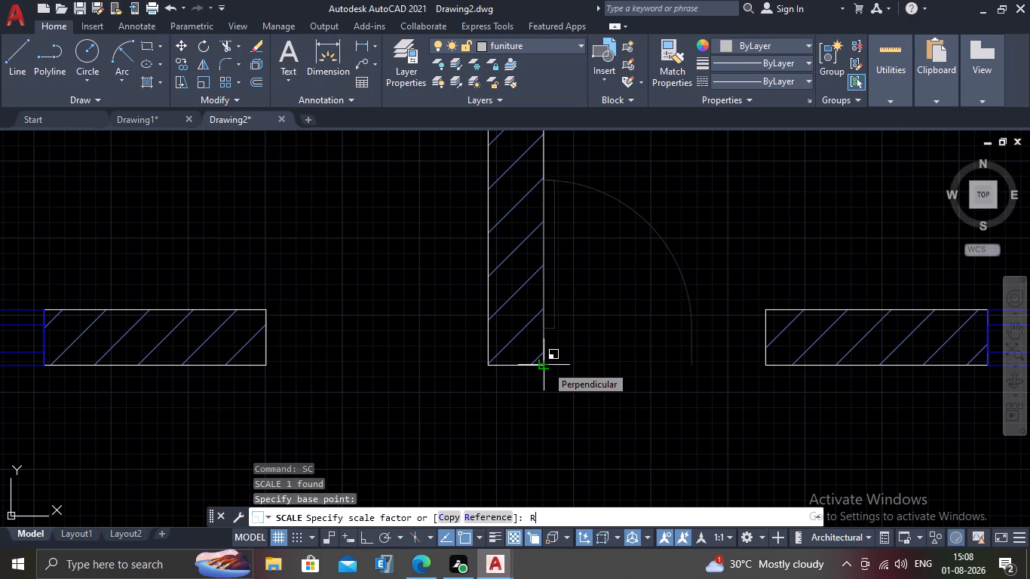
pyautogui.press('Return')
pyautogui.click(543, 363)
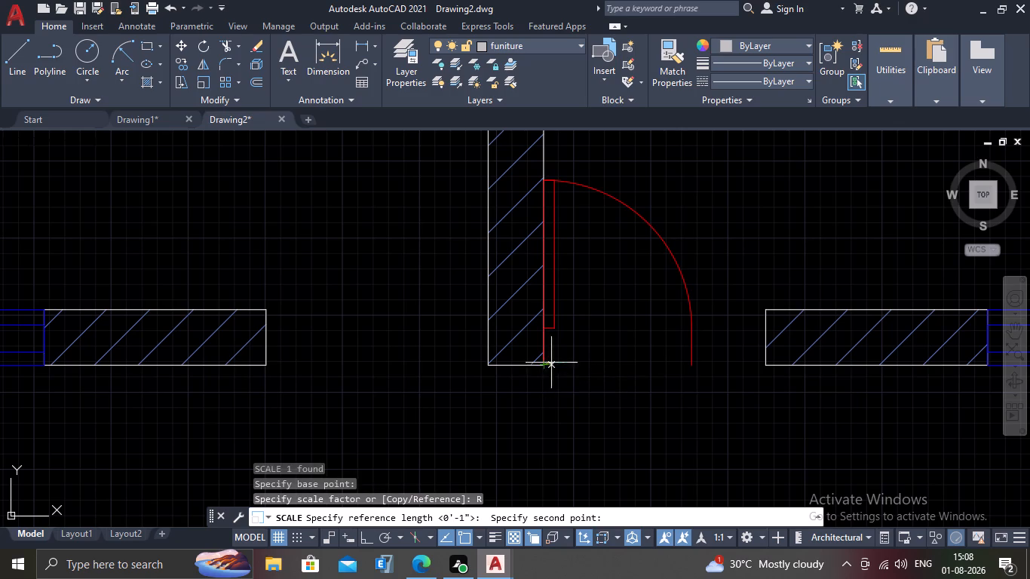
pyautogui.click(690, 365)
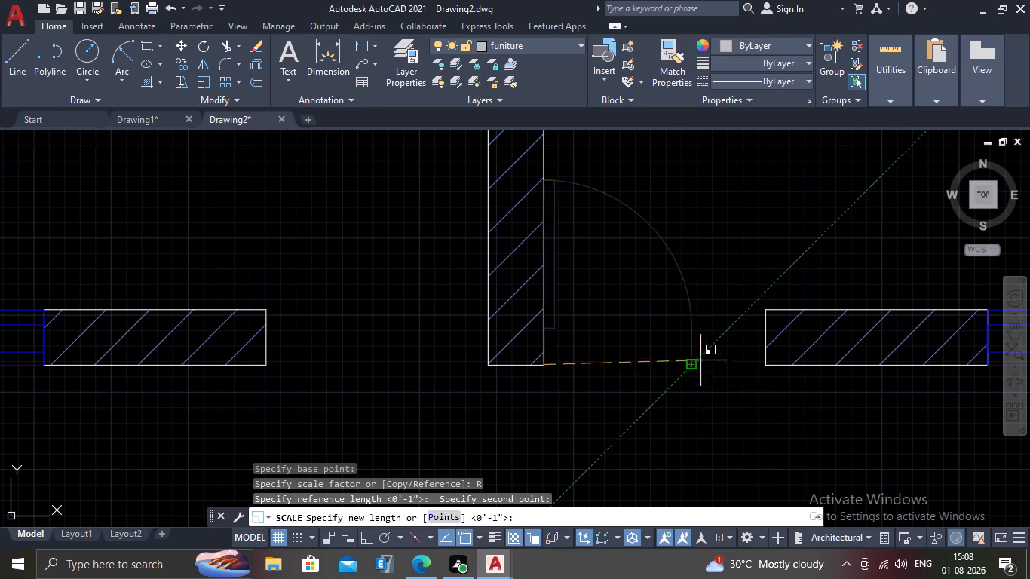
pyautogui.click(763, 366)
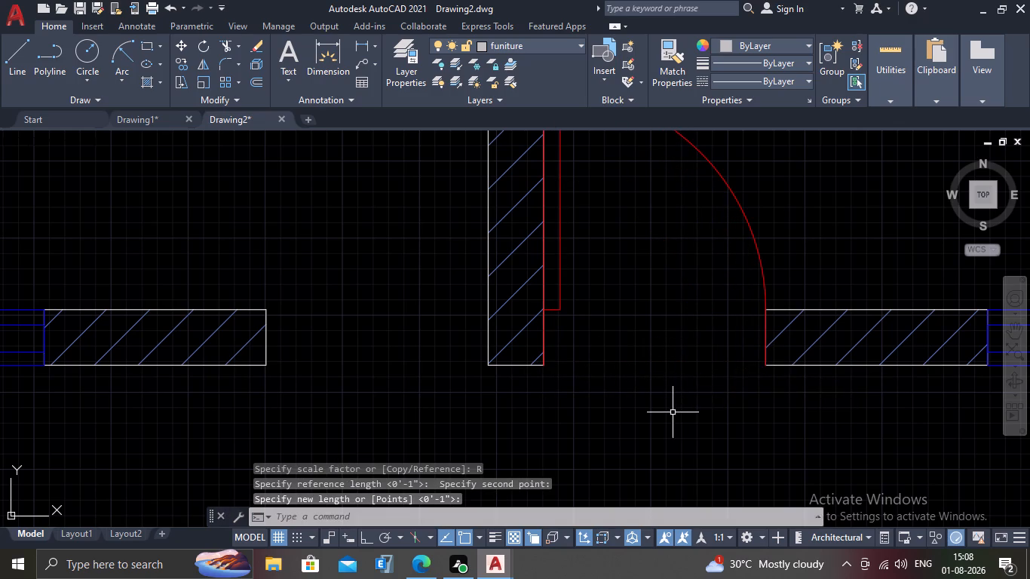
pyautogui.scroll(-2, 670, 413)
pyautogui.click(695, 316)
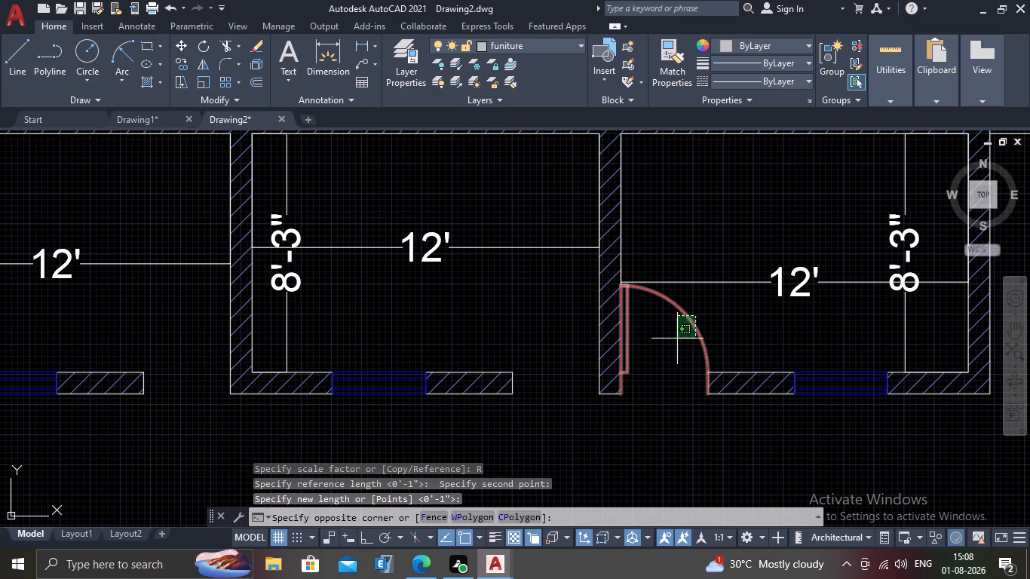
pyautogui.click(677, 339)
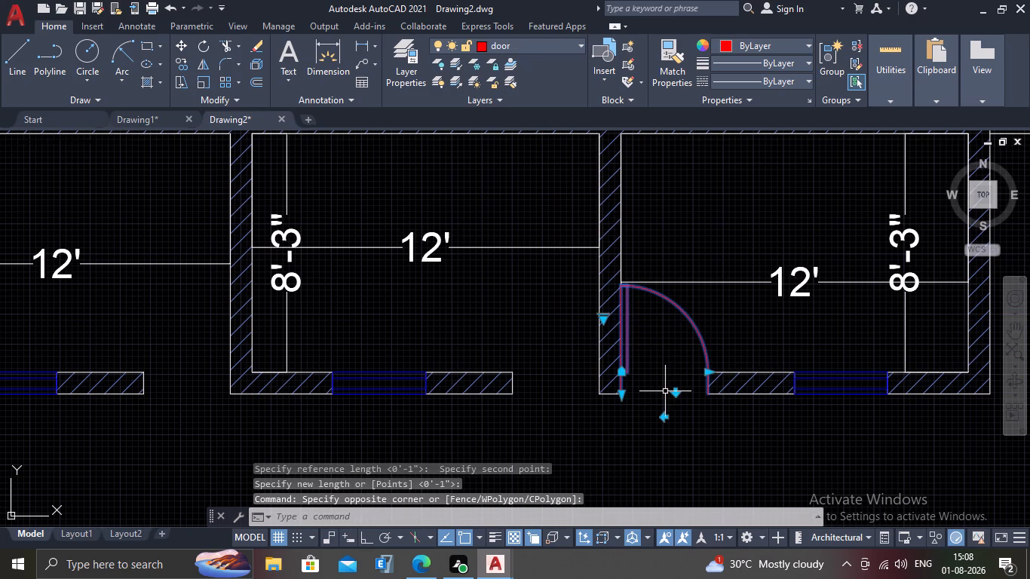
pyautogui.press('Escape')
# Copy the scaled door from its hinge-side jamb end to the west corners of the middle and western hatched rooms' doorways.
pyautogui.scroll(-3, 663, 392)
pyautogui.moveTo(687, 412); pyautogui.dragTo(642, 332, button='middle')
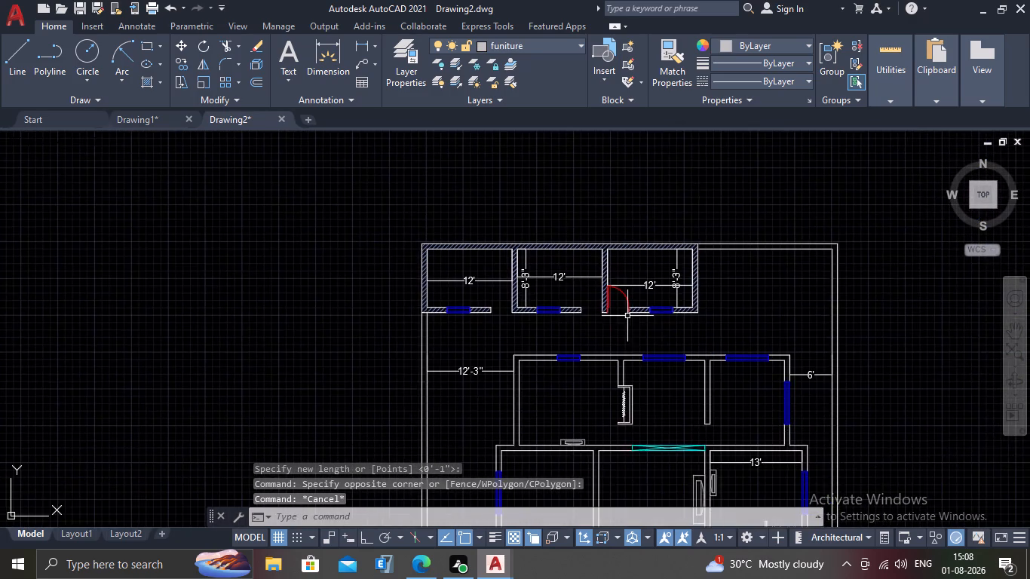
pyautogui.scroll(3, 626, 299)
pyautogui.click(635, 290)
pyautogui.click(602, 311)
pyautogui.scroll(1, 535, 367)
pyautogui.press('m')
pyautogui.press('BackSpace')
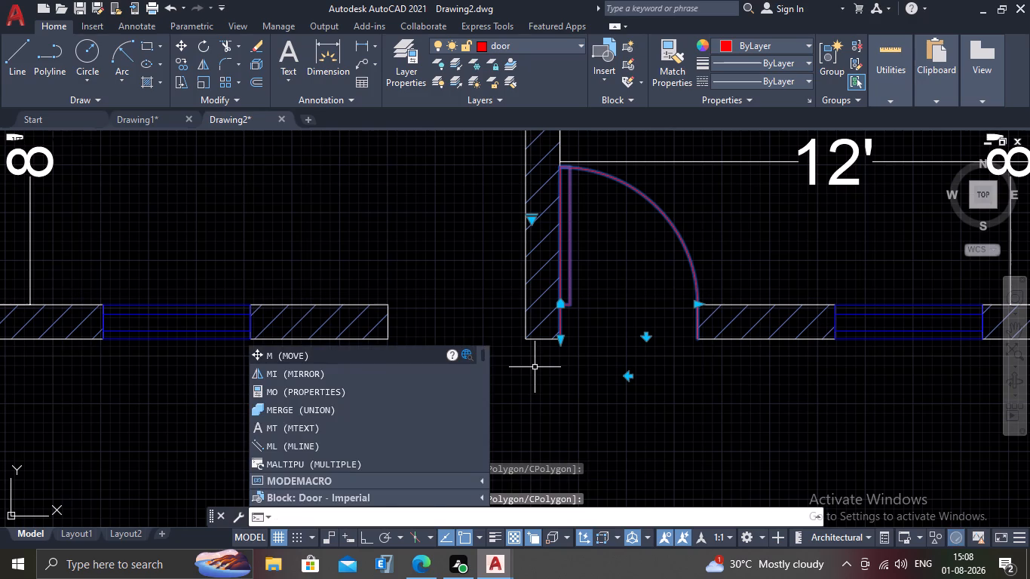
pyautogui.write('CO')
pyautogui.press('Return')
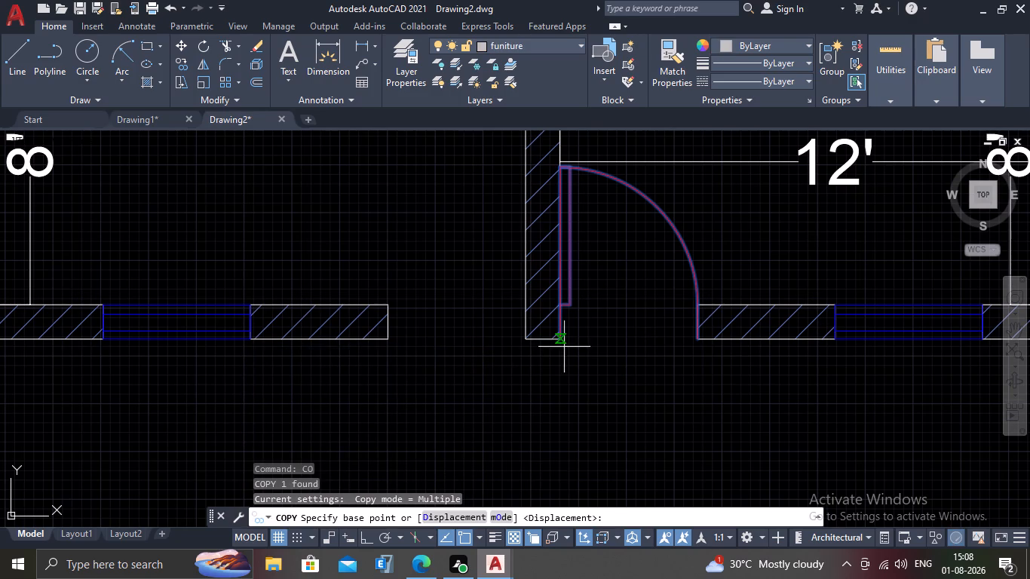
pyautogui.click(560, 342)
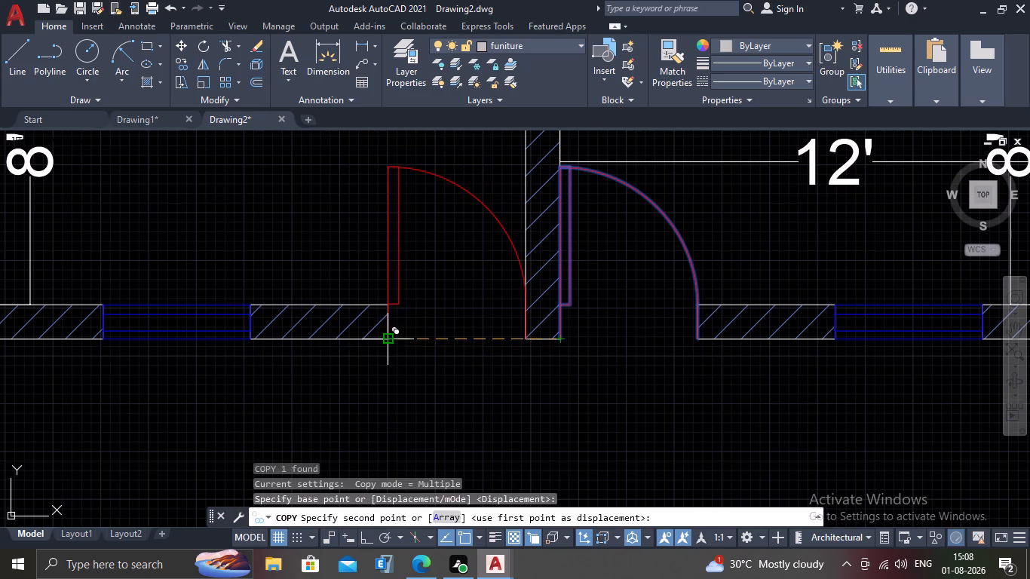
pyautogui.click(386, 338)
pyautogui.scroll(-3, 235, 321)
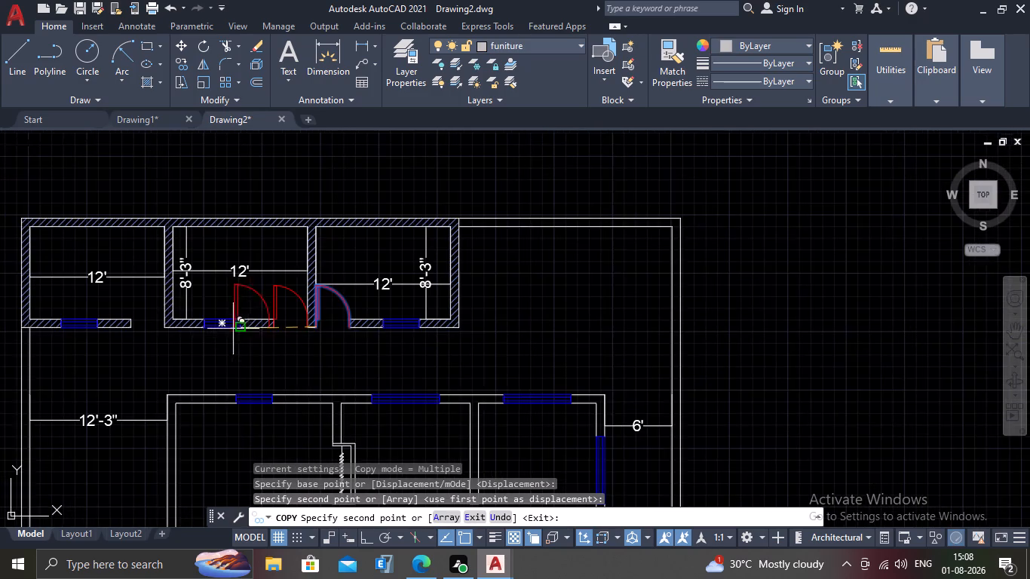
pyautogui.moveTo(192, 343); pyautogui.dragTo(293, 354, button='middle')
pyautogui.scroll(3, 219, 352)
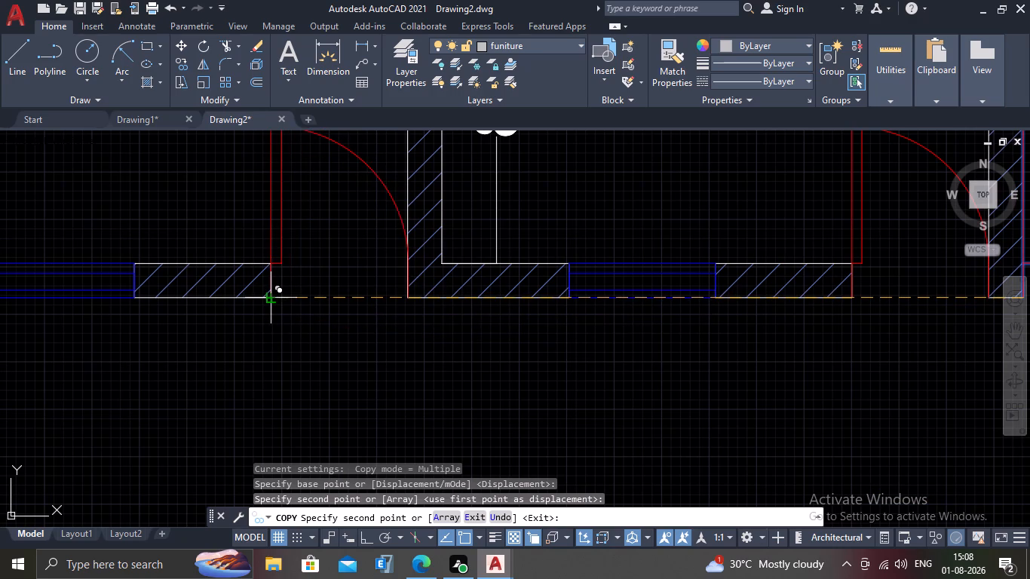
pyautogui.click(272, 299)
pyautogui.press('Escape')
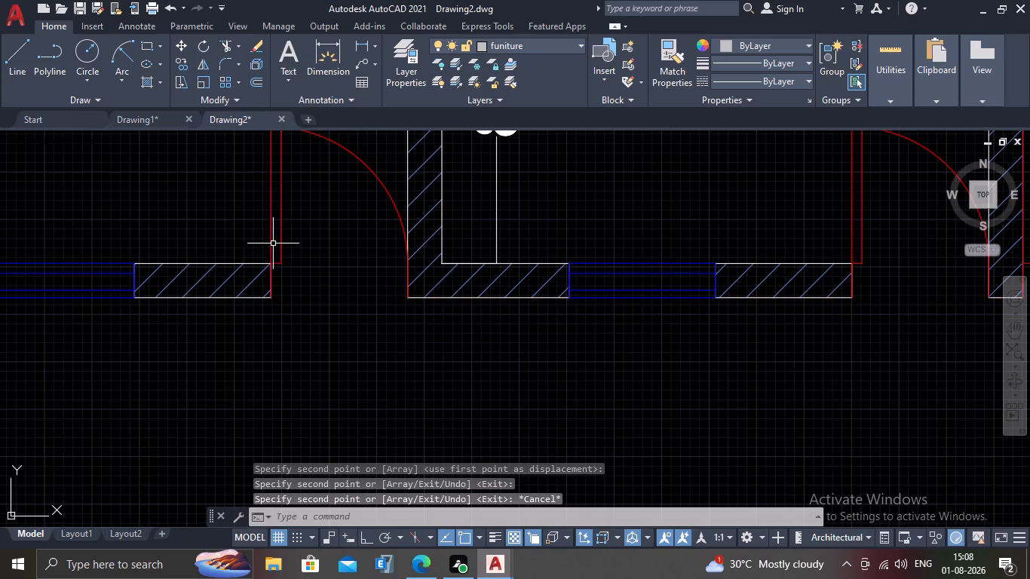
# Flip the two copied doors east-west so their hinges sit against the partition walls east of the doorways.
pyautogui.click(273, 244)
pyautogui.click(338, 335)
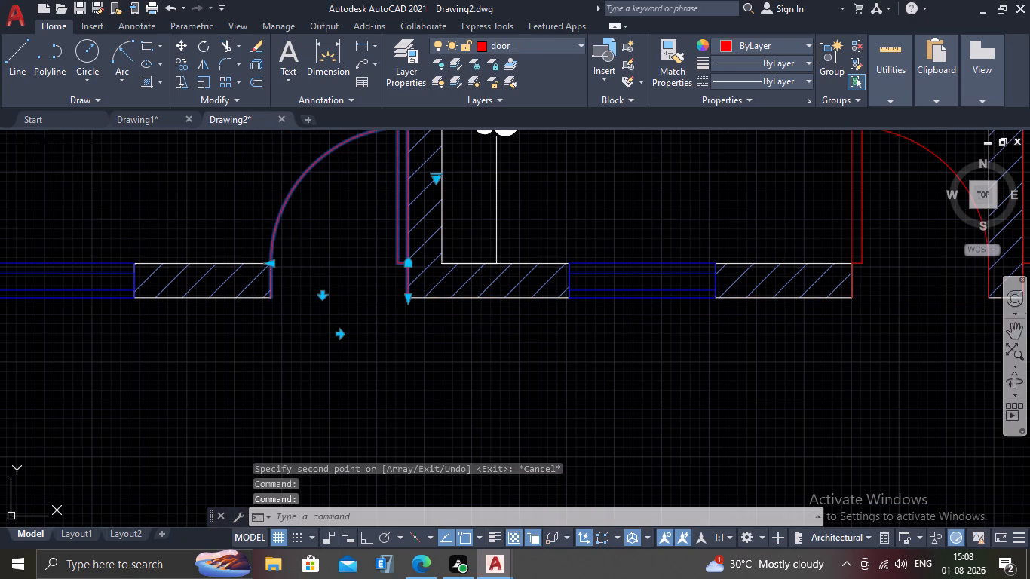
pyautogui.click(863, 260)
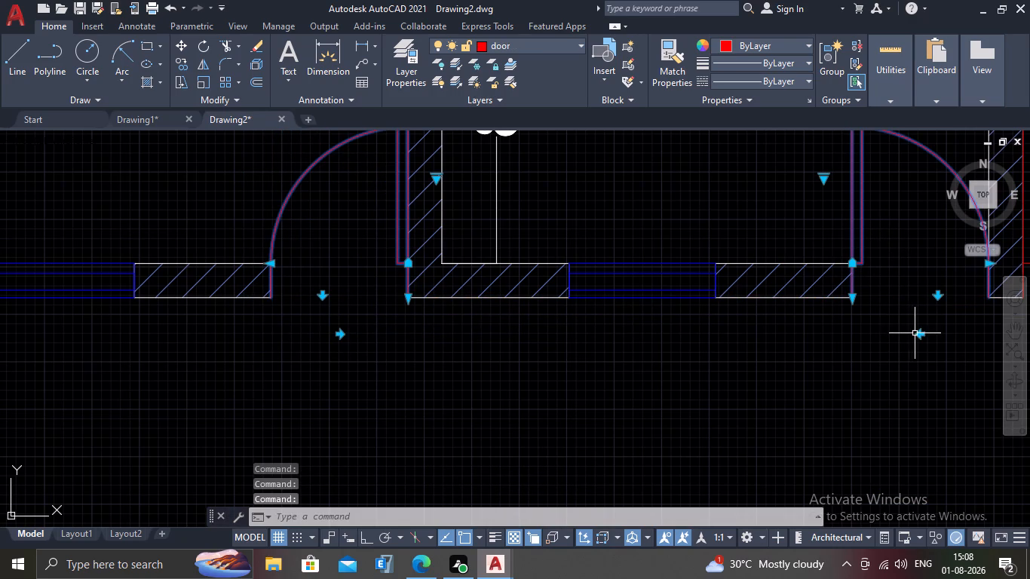
pyautogui.click(921, 333)
pyautogui.press('Escape')
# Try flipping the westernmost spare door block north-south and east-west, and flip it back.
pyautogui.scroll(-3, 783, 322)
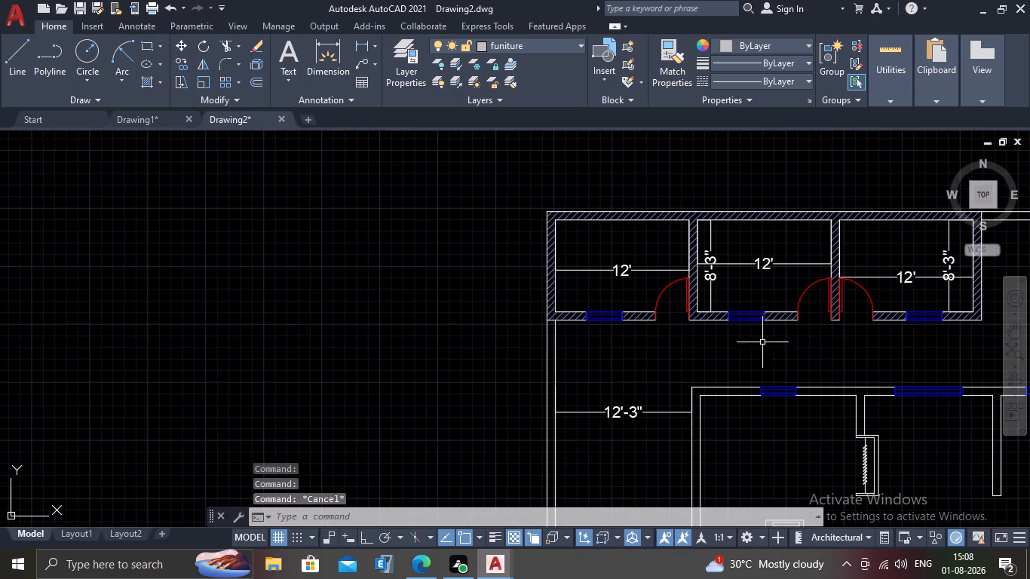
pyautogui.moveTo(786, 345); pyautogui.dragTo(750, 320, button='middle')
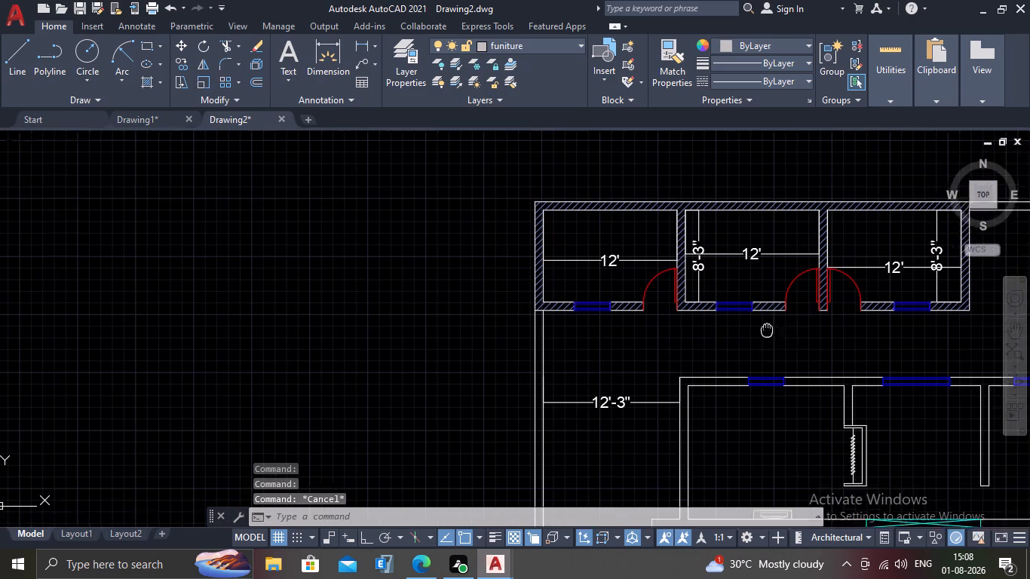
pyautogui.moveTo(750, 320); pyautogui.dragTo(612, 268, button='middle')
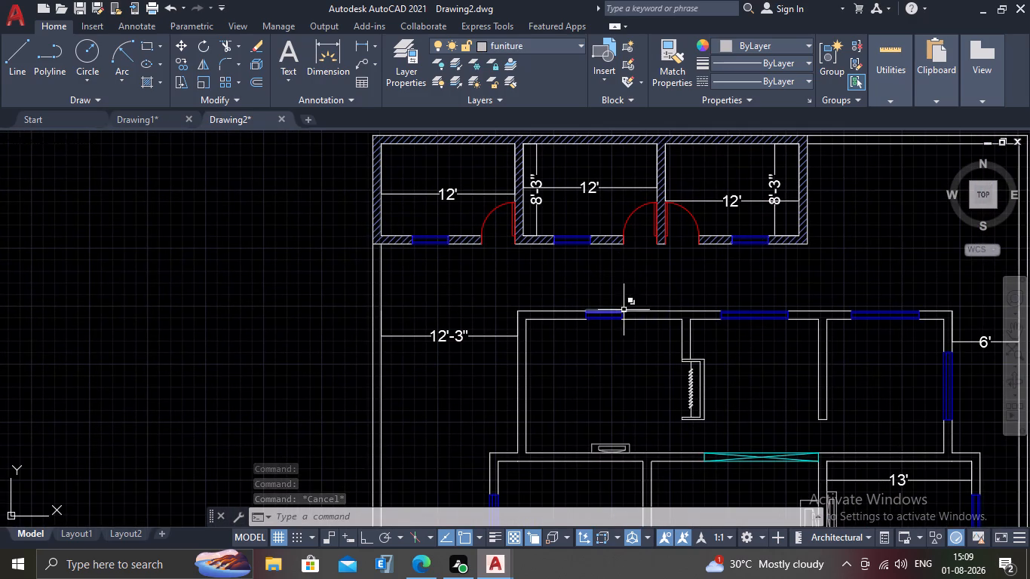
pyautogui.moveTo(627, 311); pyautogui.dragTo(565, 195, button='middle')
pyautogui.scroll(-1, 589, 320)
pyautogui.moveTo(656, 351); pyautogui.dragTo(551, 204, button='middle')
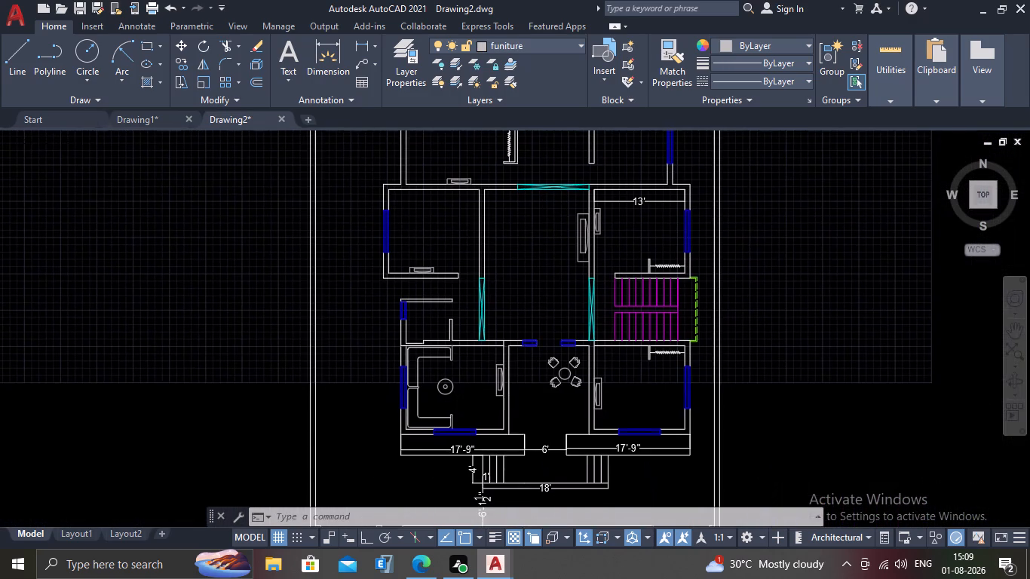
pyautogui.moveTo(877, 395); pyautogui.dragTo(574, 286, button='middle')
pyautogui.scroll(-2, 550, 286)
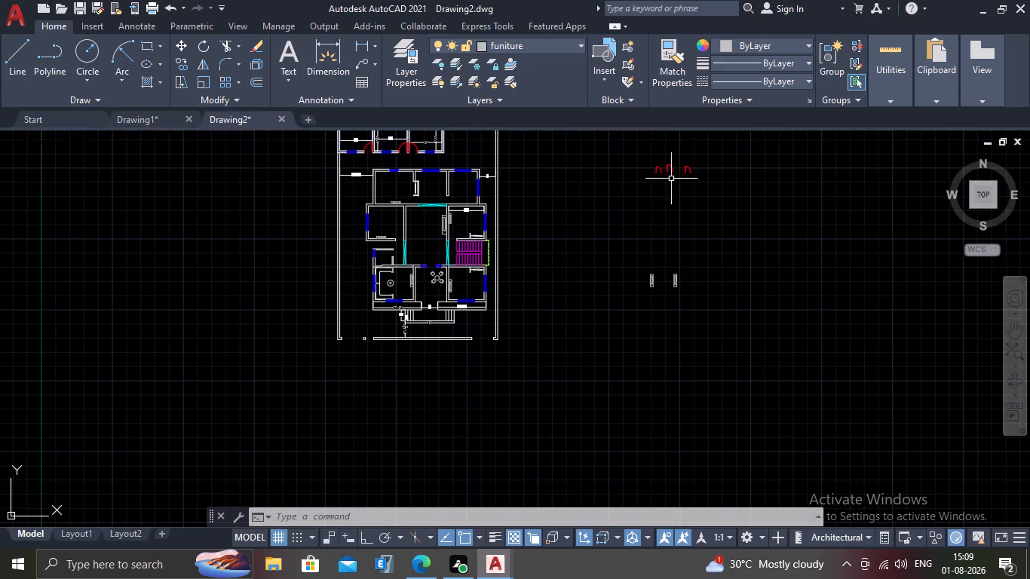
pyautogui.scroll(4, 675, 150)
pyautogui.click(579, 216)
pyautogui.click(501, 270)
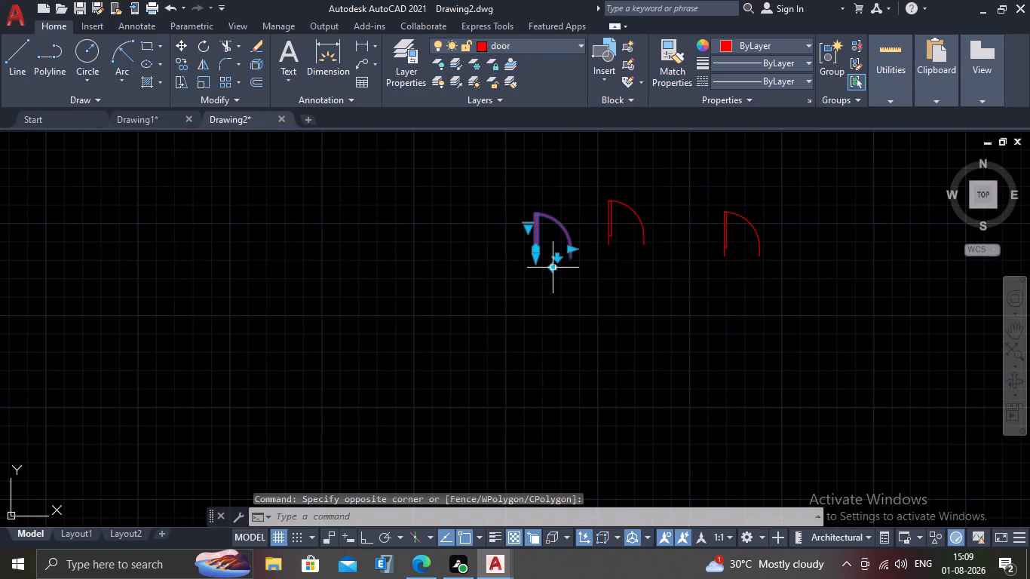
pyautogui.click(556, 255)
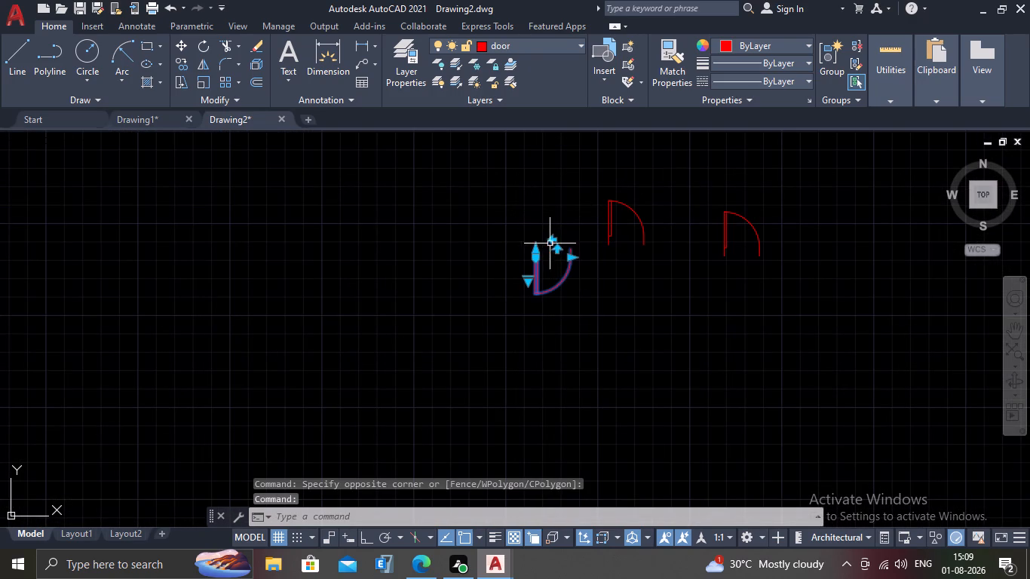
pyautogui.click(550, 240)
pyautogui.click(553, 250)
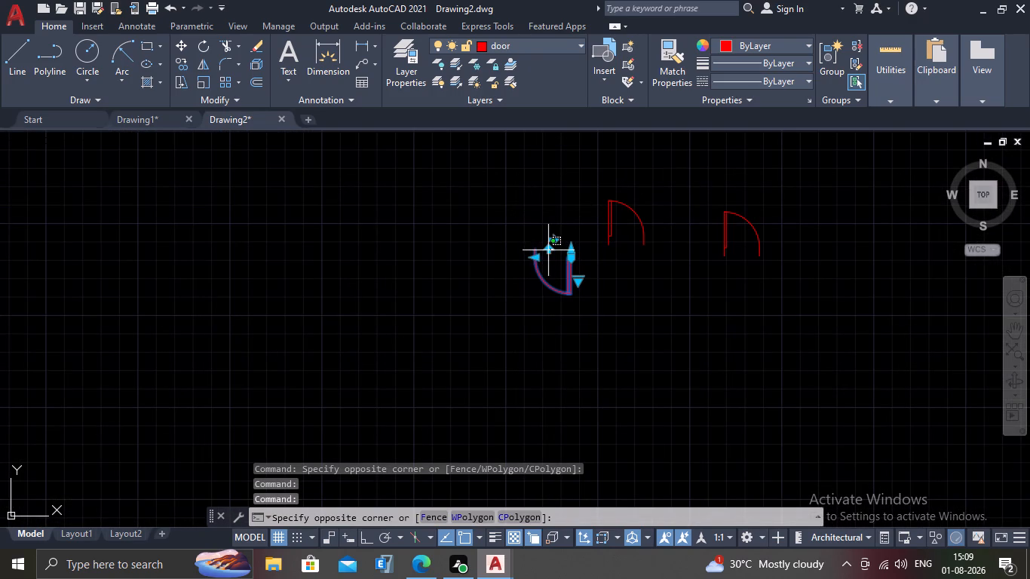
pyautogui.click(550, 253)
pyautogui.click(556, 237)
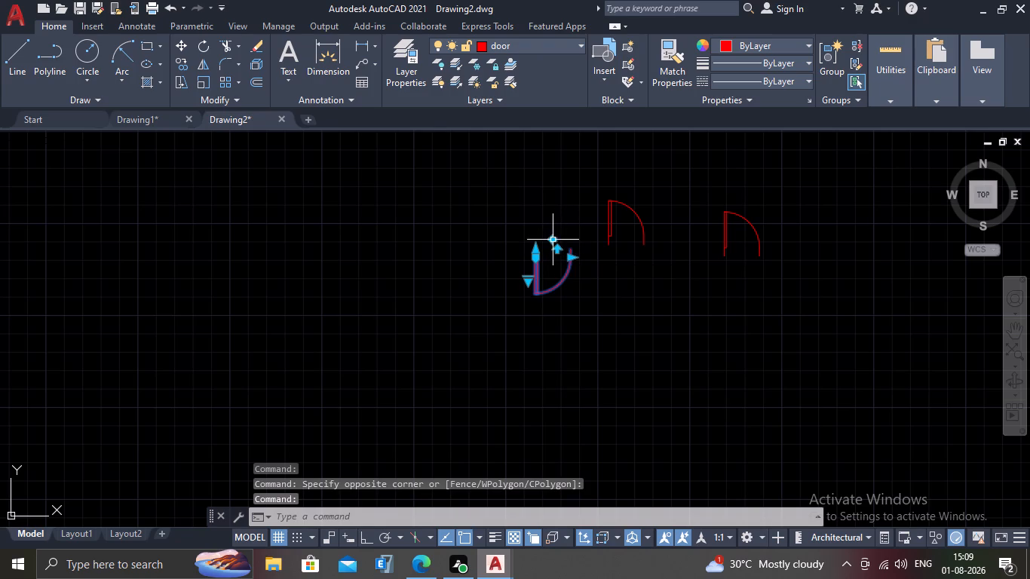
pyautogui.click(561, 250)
# Rotate the westernmost spare door block 90° about its hinge-side jamb end.
pyautogui.scroll(2, 556, 265)
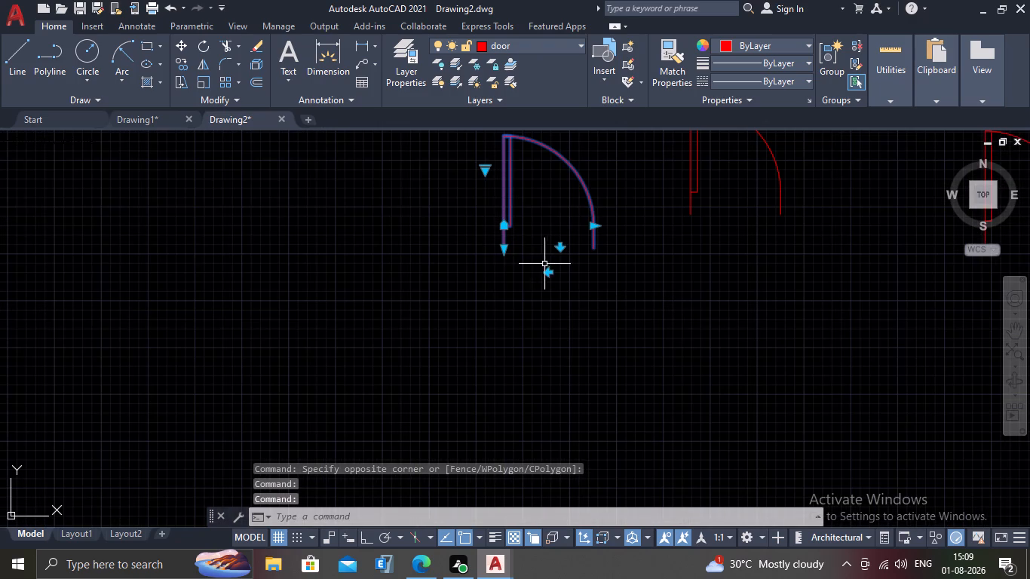
pyautogui.write('RO')
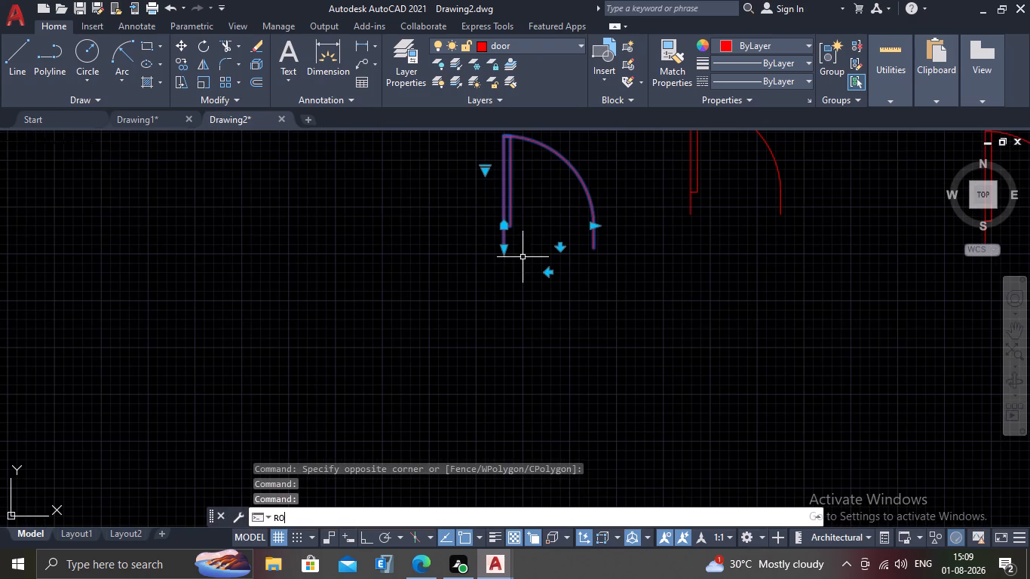
pyautogui.press('Return')
pyautogui.click(499, 252)
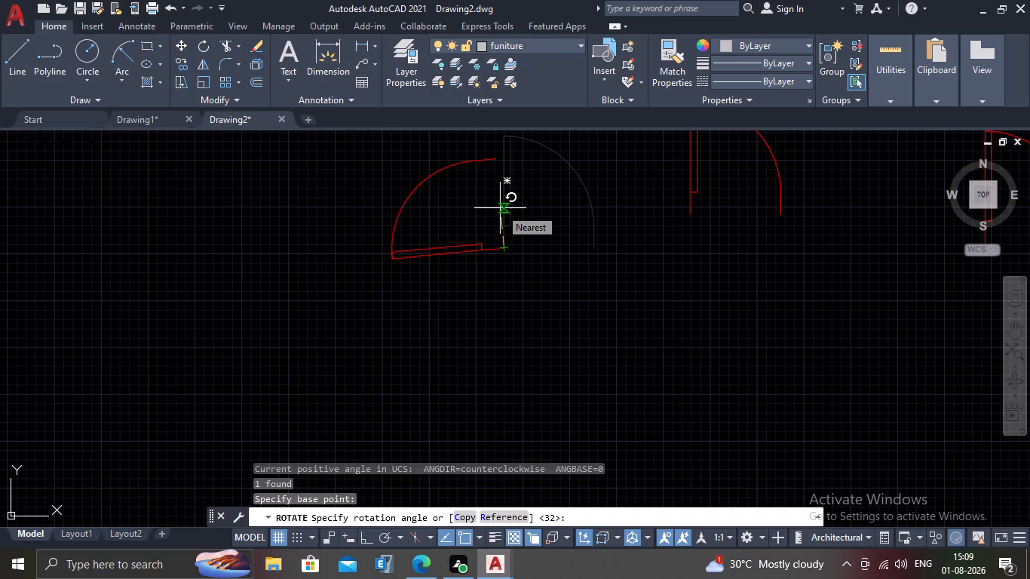
pyautogui.write('90')
pyautogui.press('Return')
pyautogui.press('Escape')
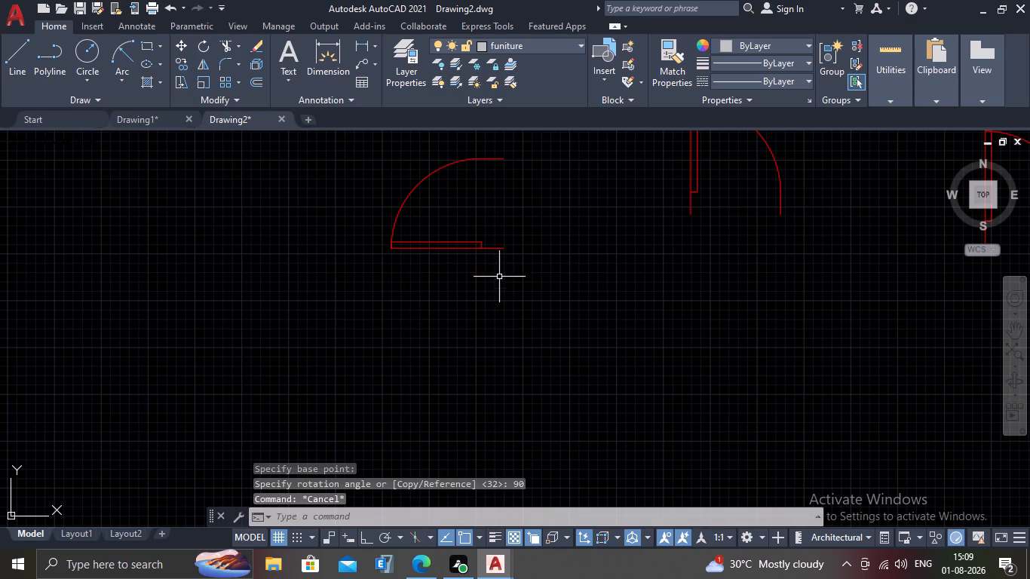
# Move the rotated door by its hinge-side jamb end to the northwest corner of the cyan crossed opening between the north rooms and central hall.
pyautogui.scroll(-2, 499, 277)
pyautogui.click(512, 217)
pyautogui.click(443, 325)
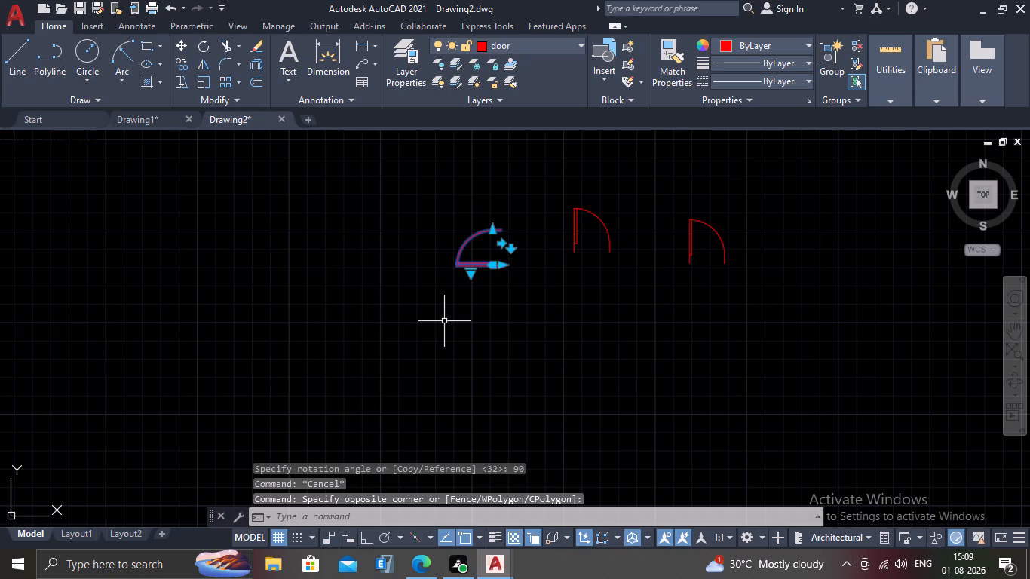
pyautogui.press('m')
pyautogui.press('Return')
pyautogui.click(504, 265)
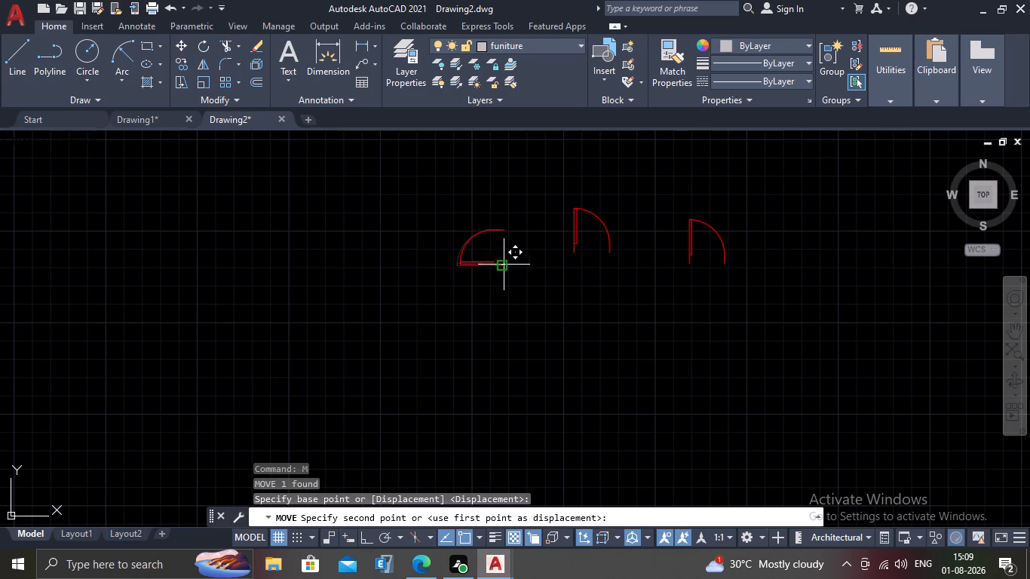
pyautogui.scroll(-2, 474, 277)
pyautogui.moveTo(471, 279); pyautogui.dragTo(650, 317, button='middle')
pyautogui.scroll(-2, 650, 317)
pyautogui.scroll(1, 650, 317)
pyautogui.scroll(3, 329, 354)
pyautogui.moveTo(340, 346); pyautogui.dragTo(519, 289, button='middle')
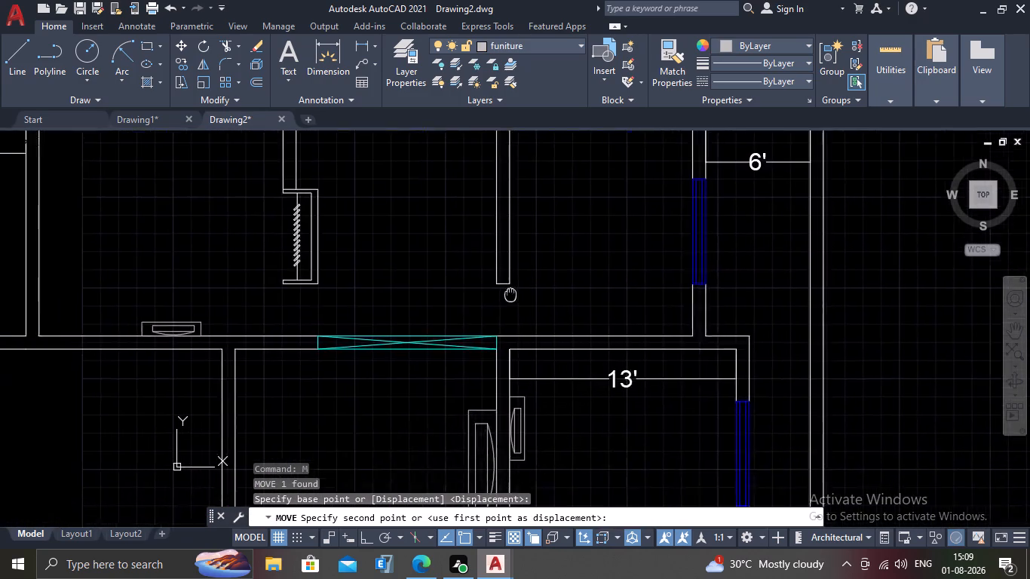
pyautogui.moveTo(519, 289); pyautogui.dragTo(662, 211, button='middle')
pyautogui.scroll(1, 327, 253)
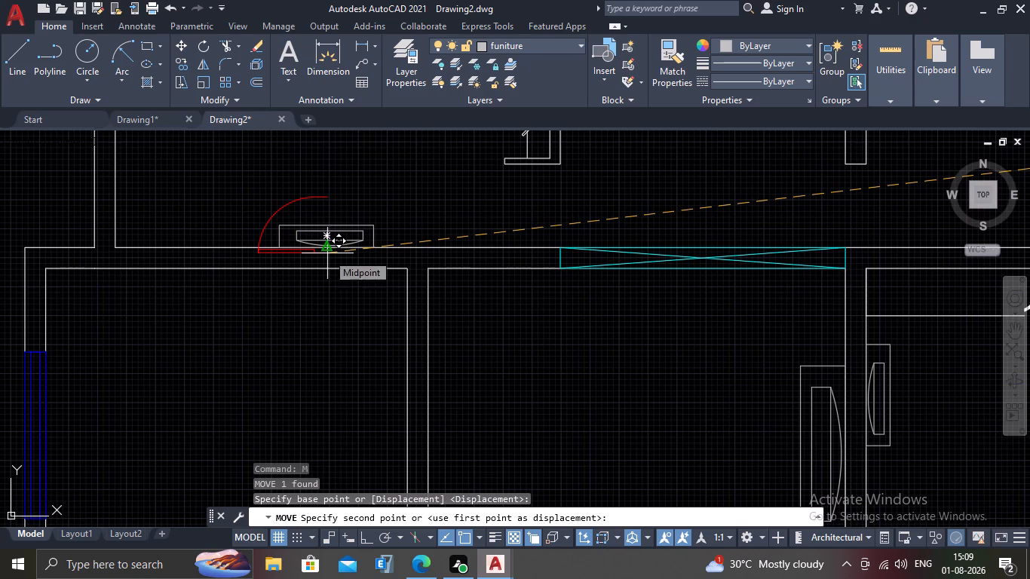
pyautogui.scroll(2, 429, 257)
pyautogui.scroll(-1, 522, 288)
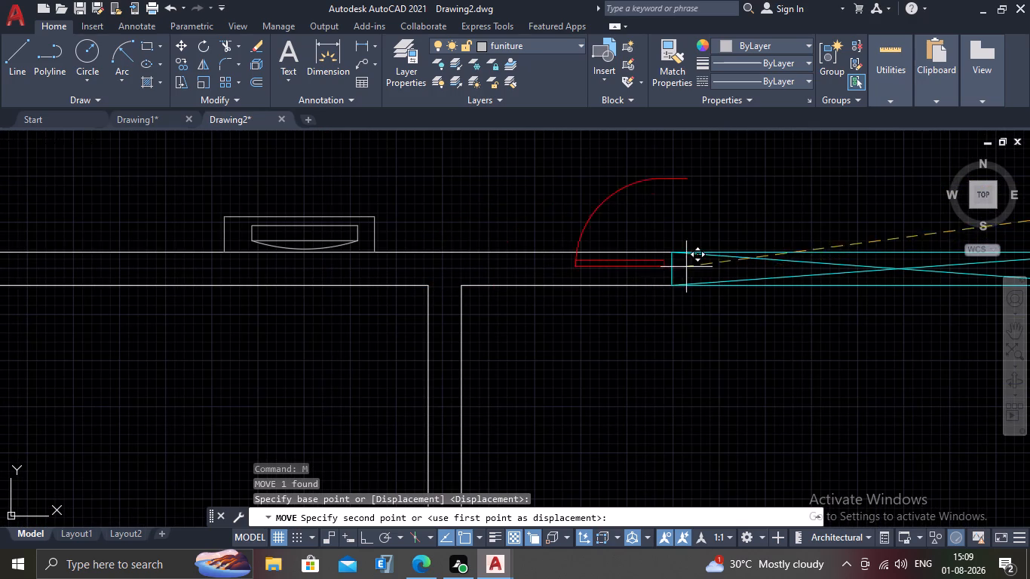
pyautogui.click(671, 253)
# Scale the placed door by reference from its hinge-side jamb end so it spans the doorway up to the niche wall's southeast corner.
pyautogui.scroll(-3, 648, 266)
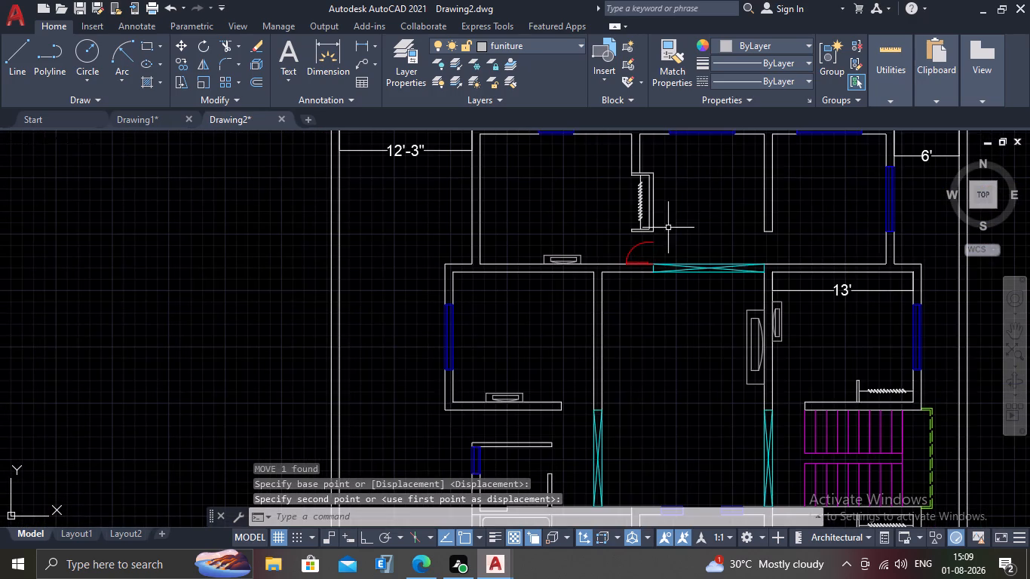
pyautogui.moveTo(674, 212); pyautogui.dragTo(631, 240, button='middle')
pyautogui.scroll(3, 615, 251)
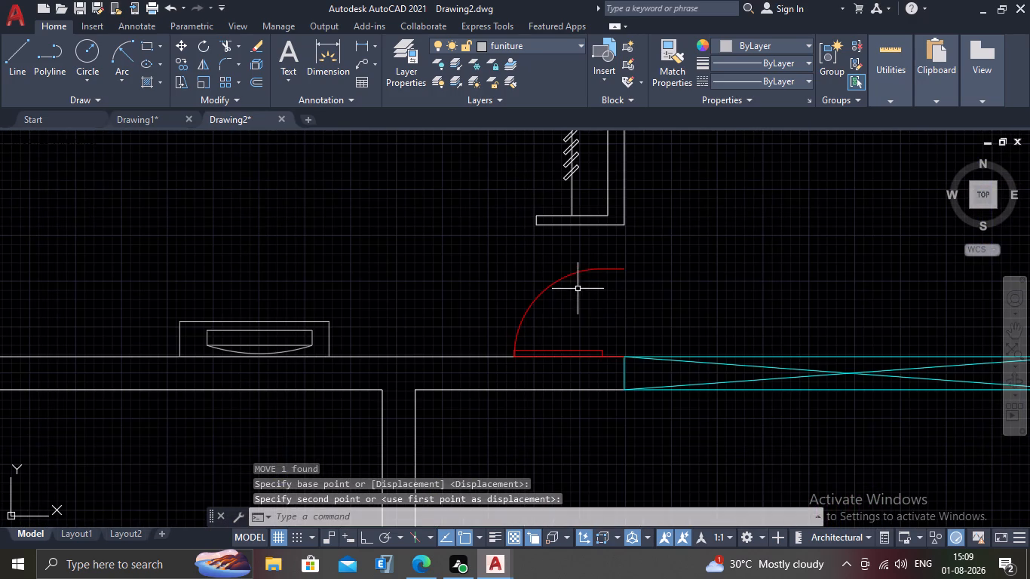
pyautogui.click(578, 289)
pyautogui.click(509, 295)
pyautogui.write('SC')
pyautogui.press('Return')
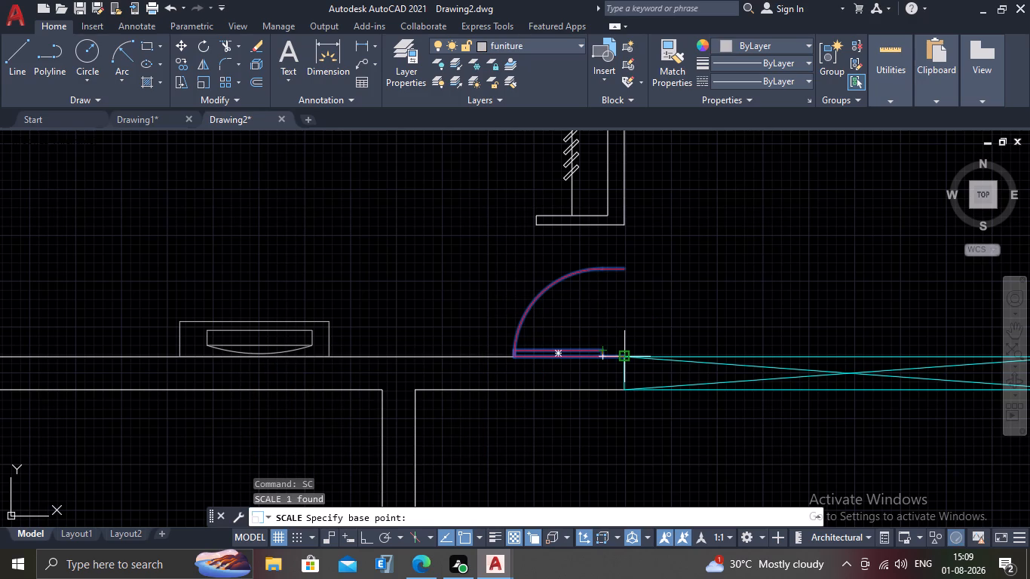
pyautogui.click(621, 360)
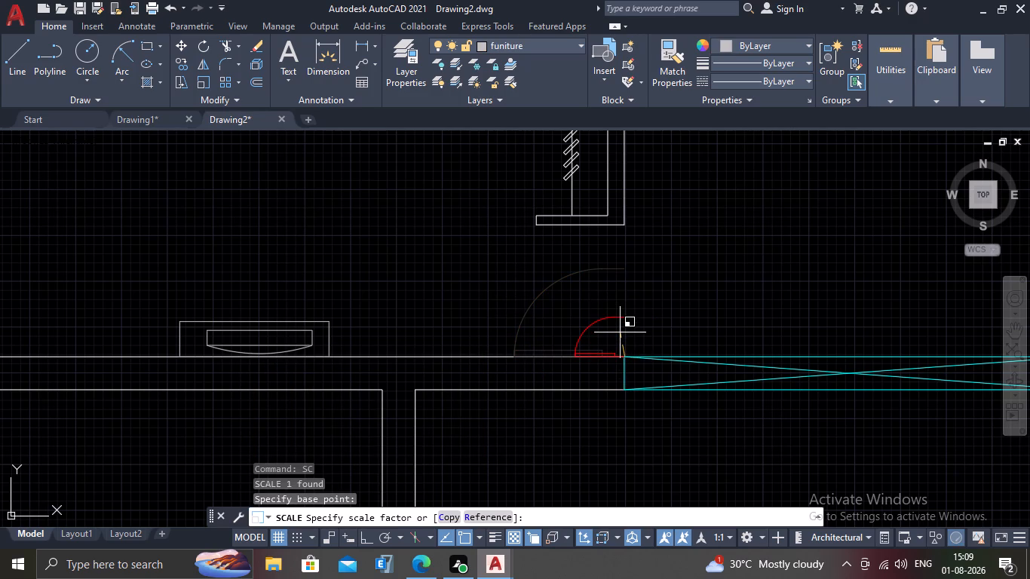
pyautogui.press('r')
pyautogui.press('Return')
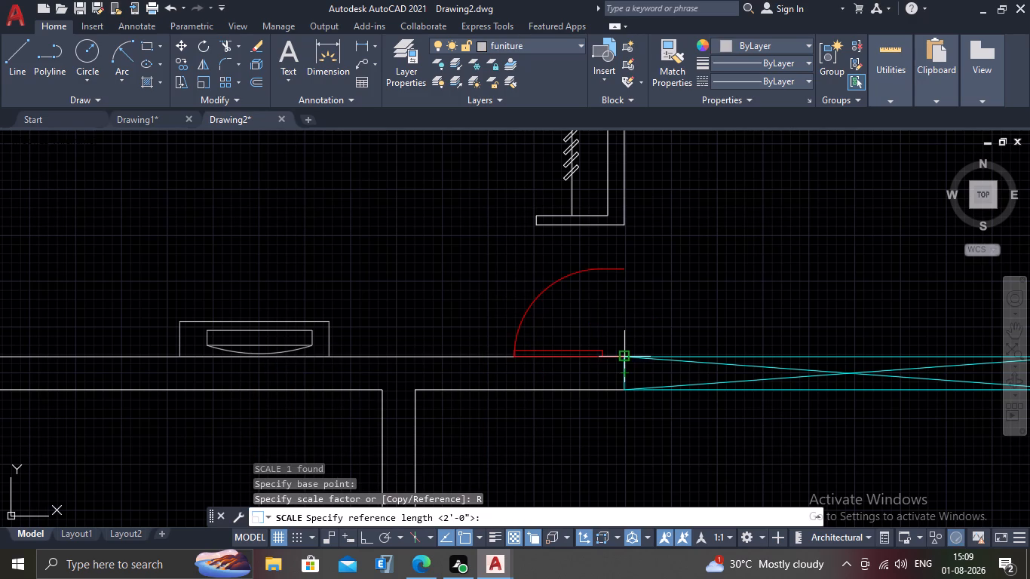
pyautogui.moveTo(626, 358); pyautogui.dragTo(626, 348)
pyautogui.click(624, 270)
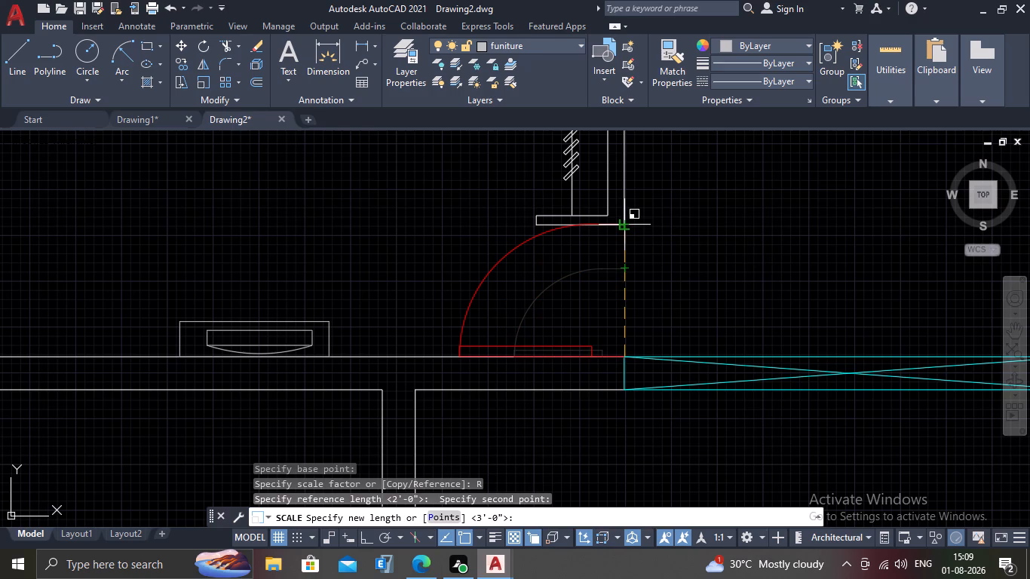
pyautogui.click(624, 227)
pyautogui.press('Escape')
pyautogui.scroll(-2, 595, 296)
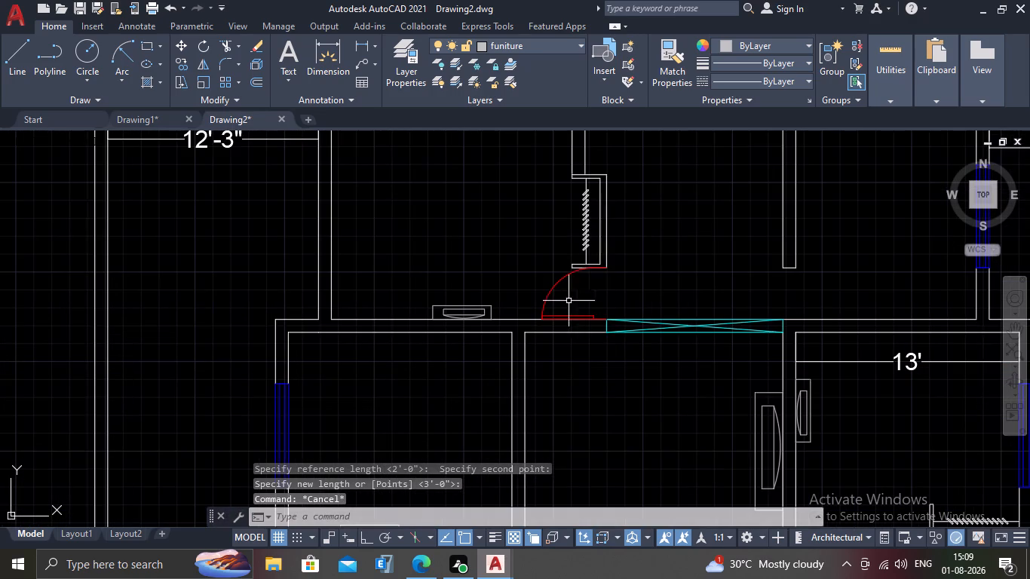
# Copy the scaled door from its hinge-side jamb end to the northeast corner of the same cyan crossed opening.
pyautogui.click(569, 296)
pyautogui.click(520, 292)
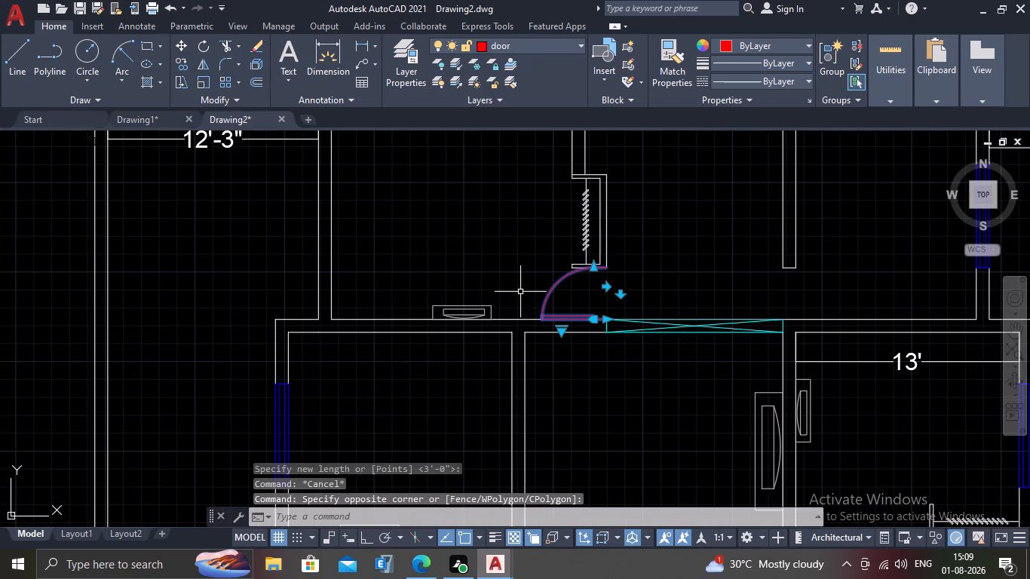
pyautogui.write('CO')
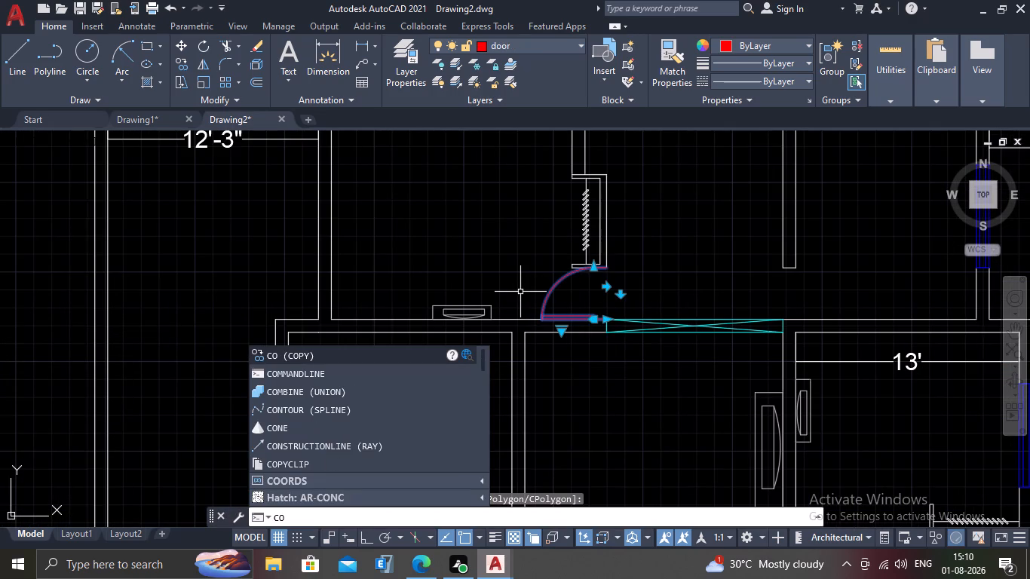
pyautogui.press('Return')
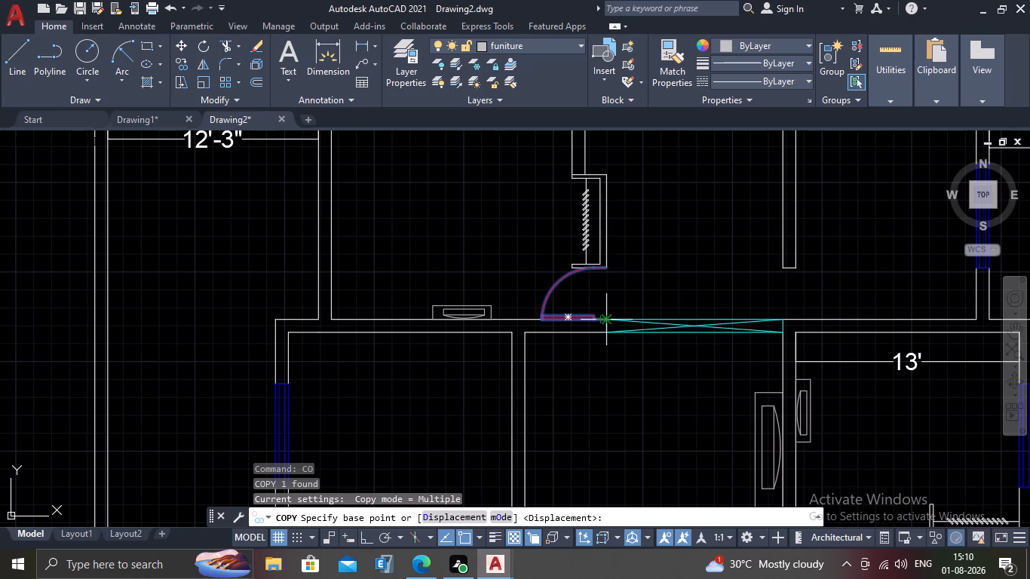
pyautogui.click(607, 319)
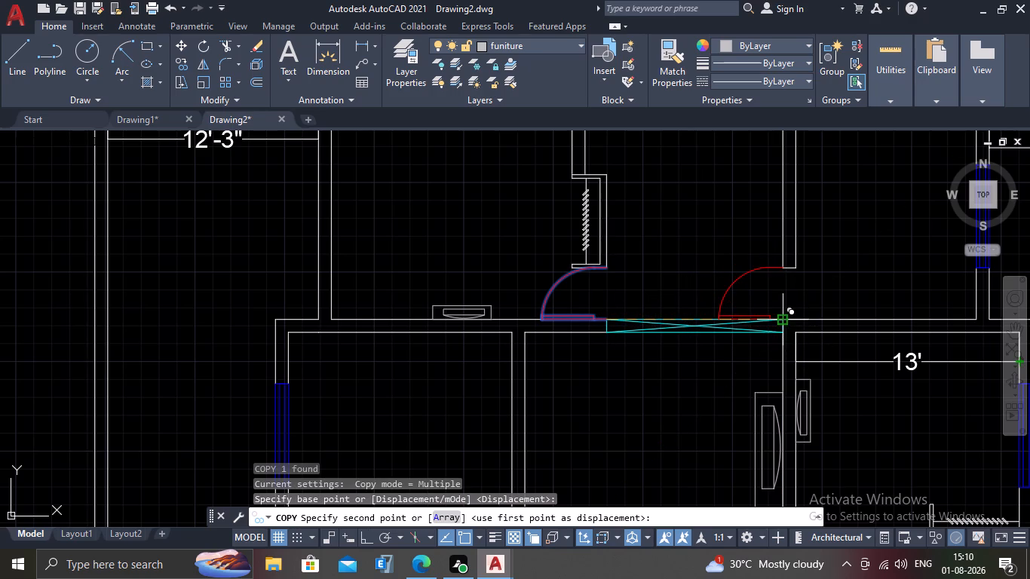
pyautogui.scroll(3, 785, 318)
pyautogui.click(774, 323)
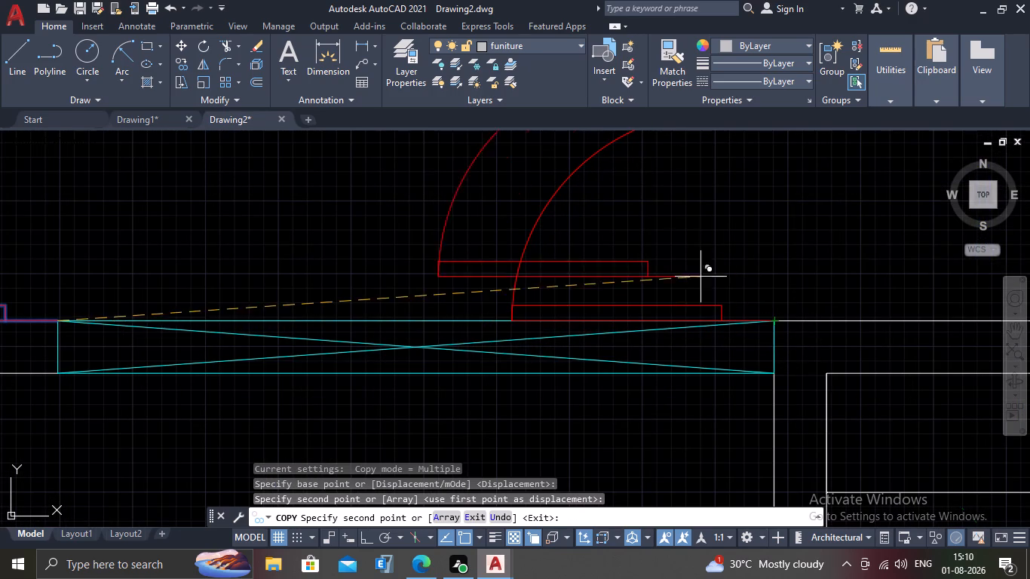
pyautogui.press('Escape')
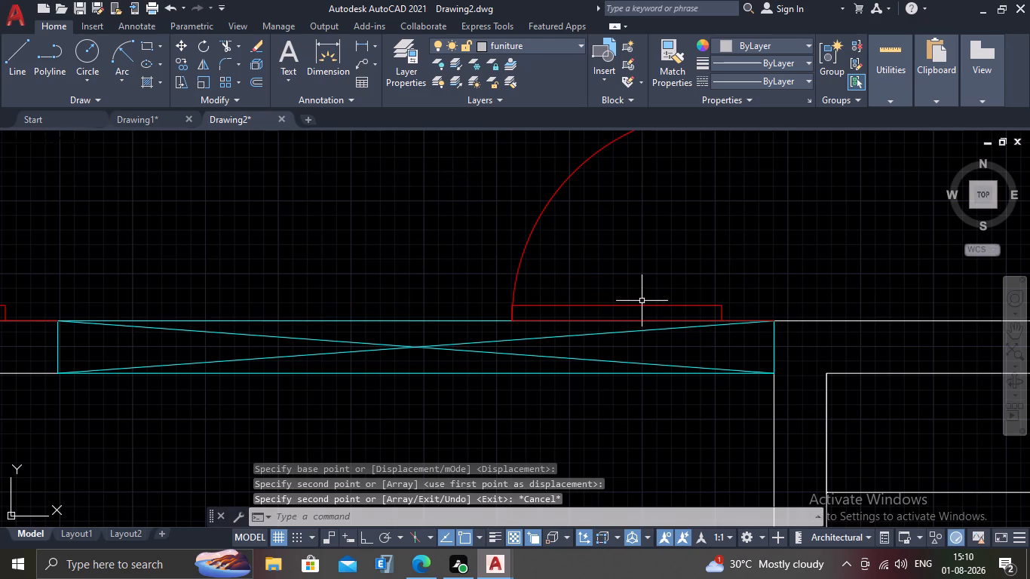
# Flip the copied door east-west so it swings into the eastern room, keeping its hinge at the doorway's south end.
pyautogui.click(642, 301)
pyautogui.click(642, 305)
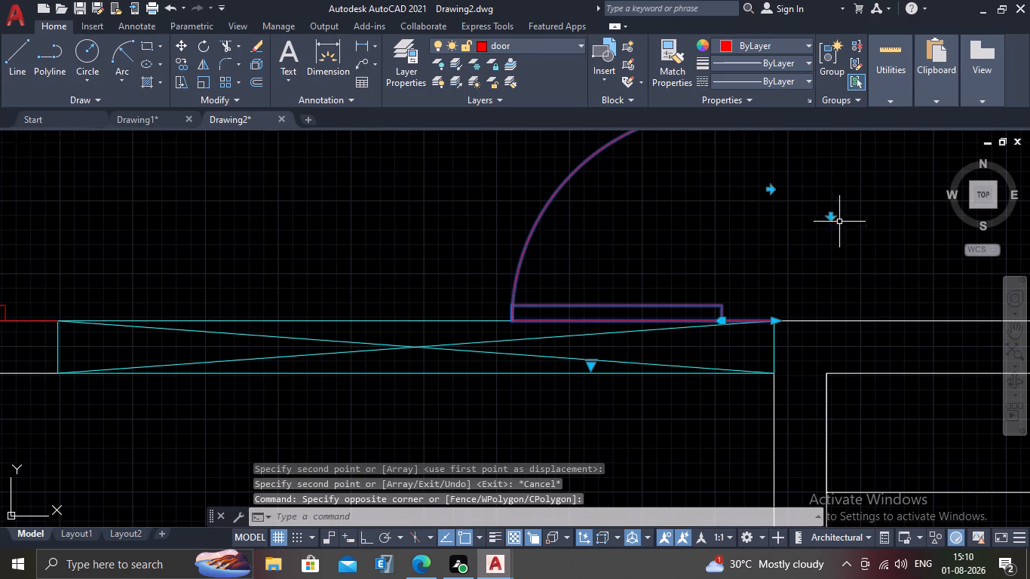
pyautogui.click(830, 218)
pyautogui.scroll(-3, 802, 239)
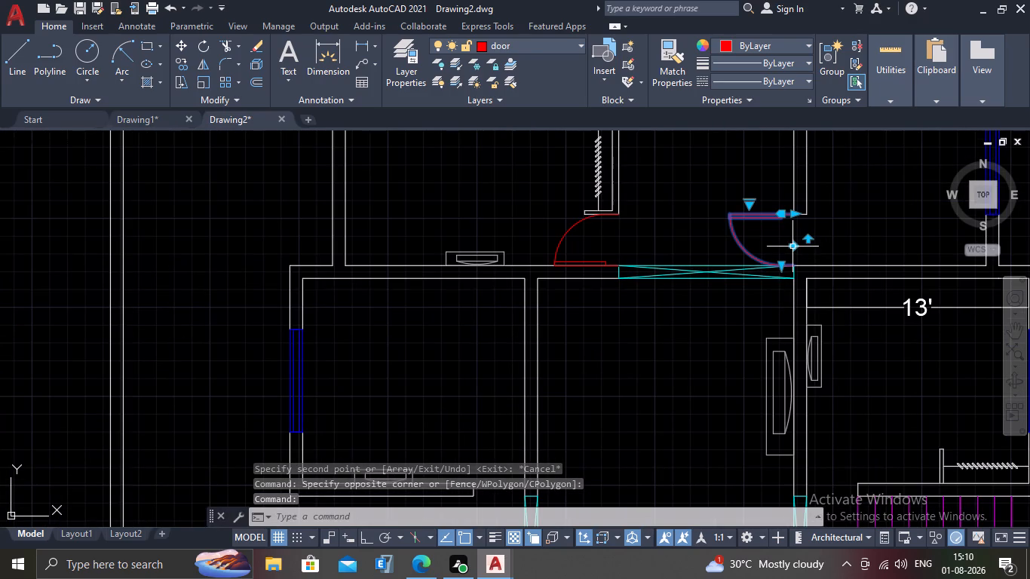
pyautogui.doubleClick(790, 247)
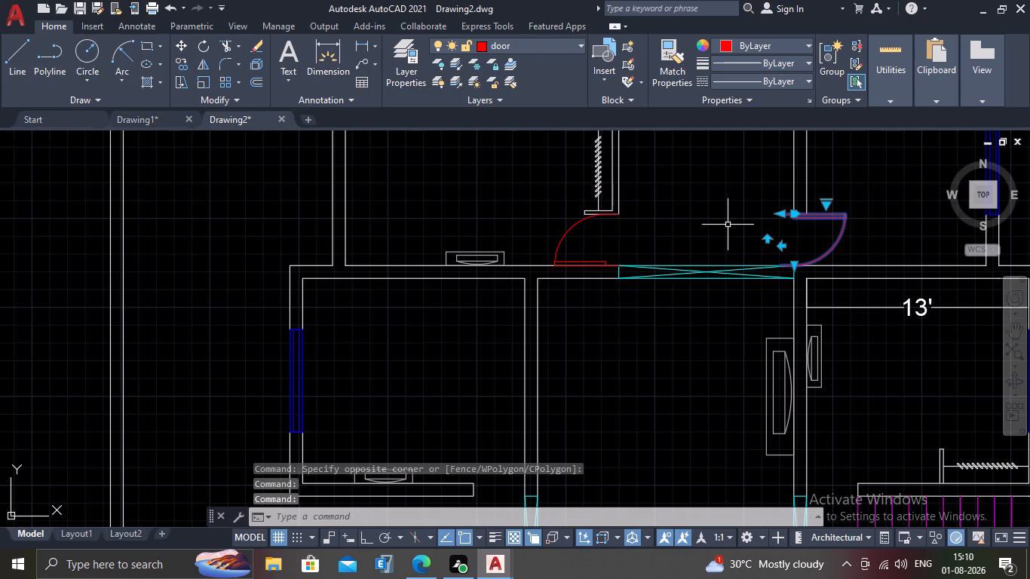
pyautogui.click(766, 242)
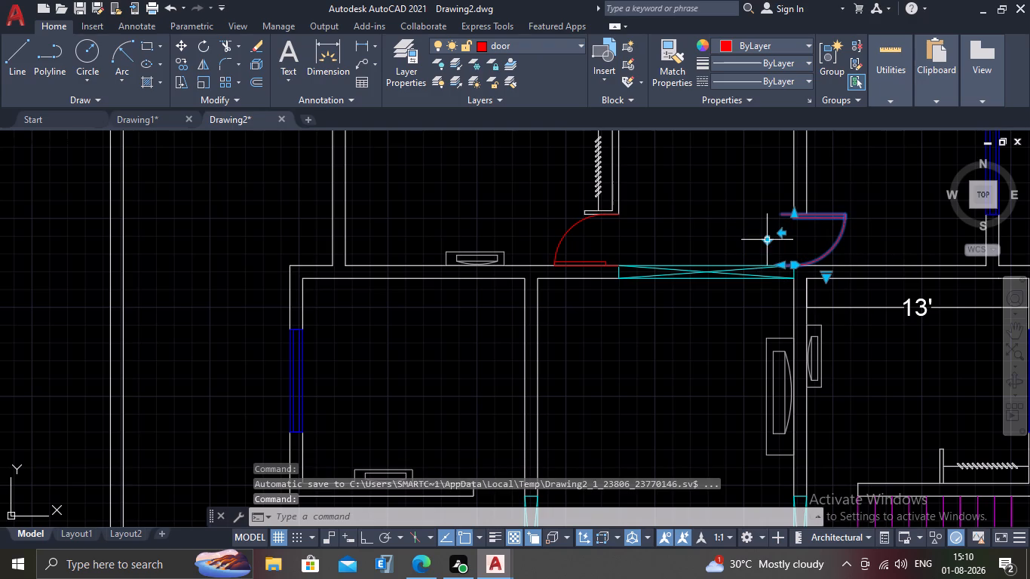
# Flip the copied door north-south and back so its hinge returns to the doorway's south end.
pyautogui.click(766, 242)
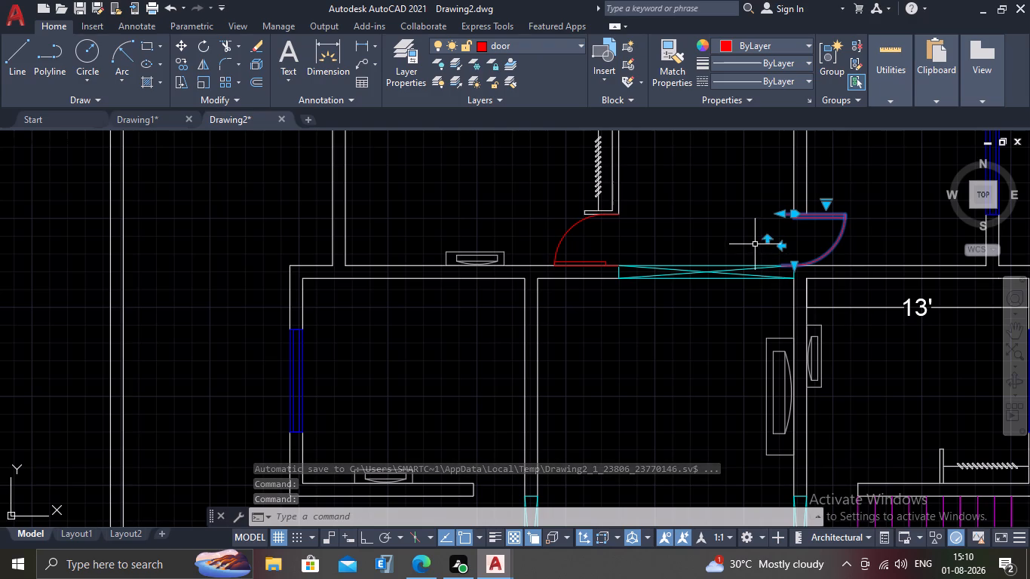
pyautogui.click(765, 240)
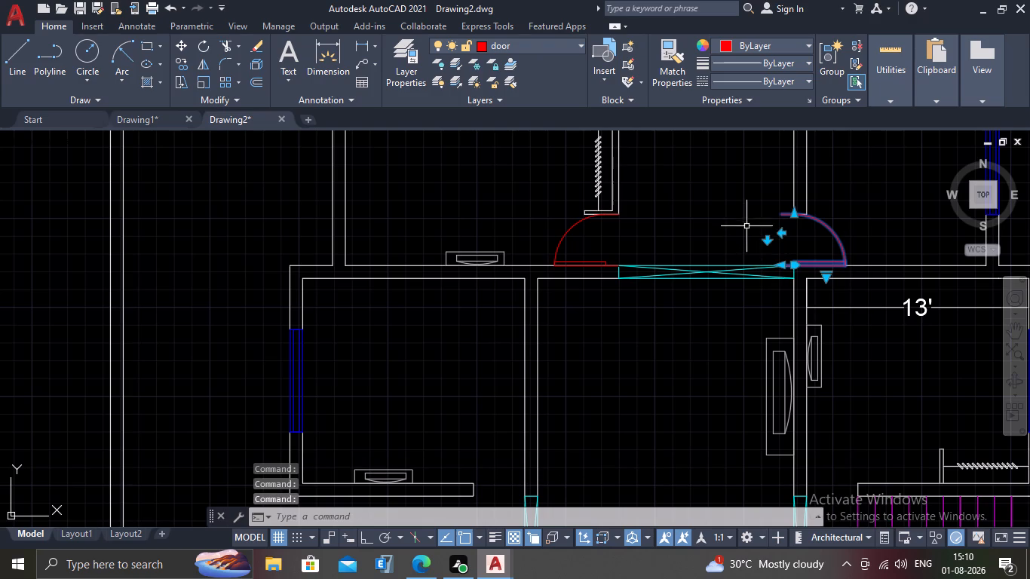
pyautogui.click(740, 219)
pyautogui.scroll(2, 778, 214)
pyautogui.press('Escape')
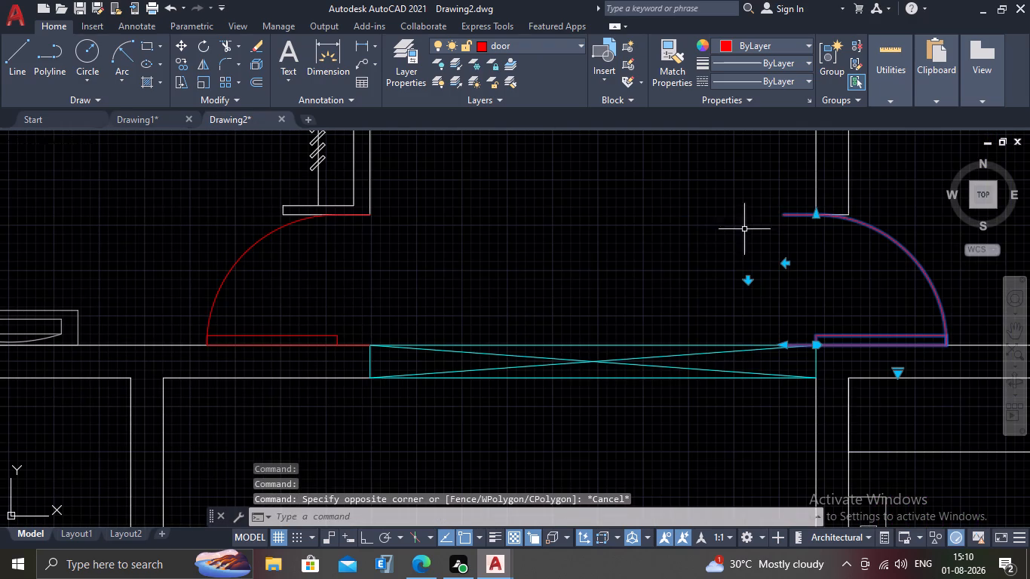
# Move the flipped door by the west end of its north jamb line to the southwest corner of the wall north of the doorway.
pyautogui.press('m')
pyautogui.press('Return')
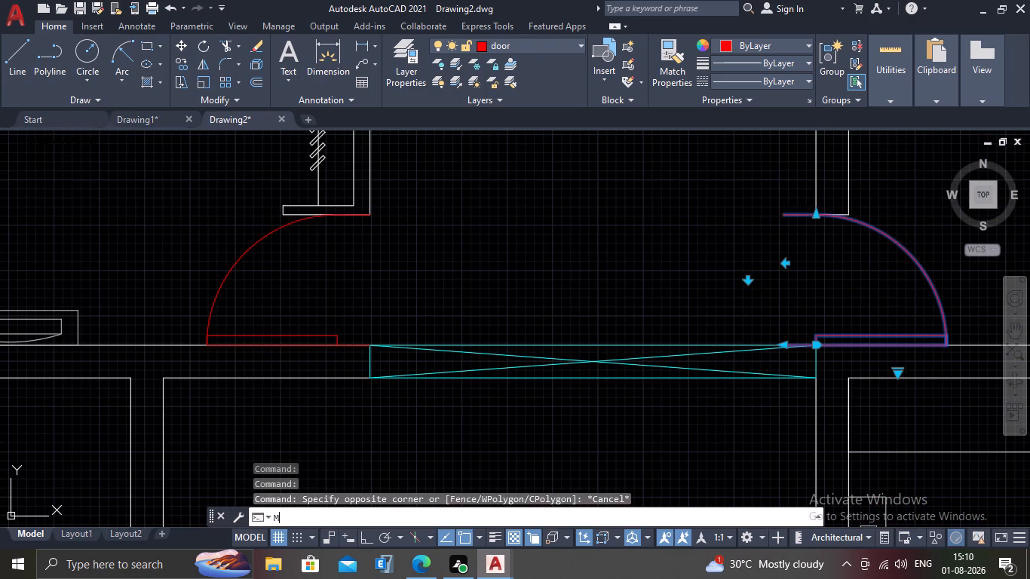
pyautogui.click(783, 218)
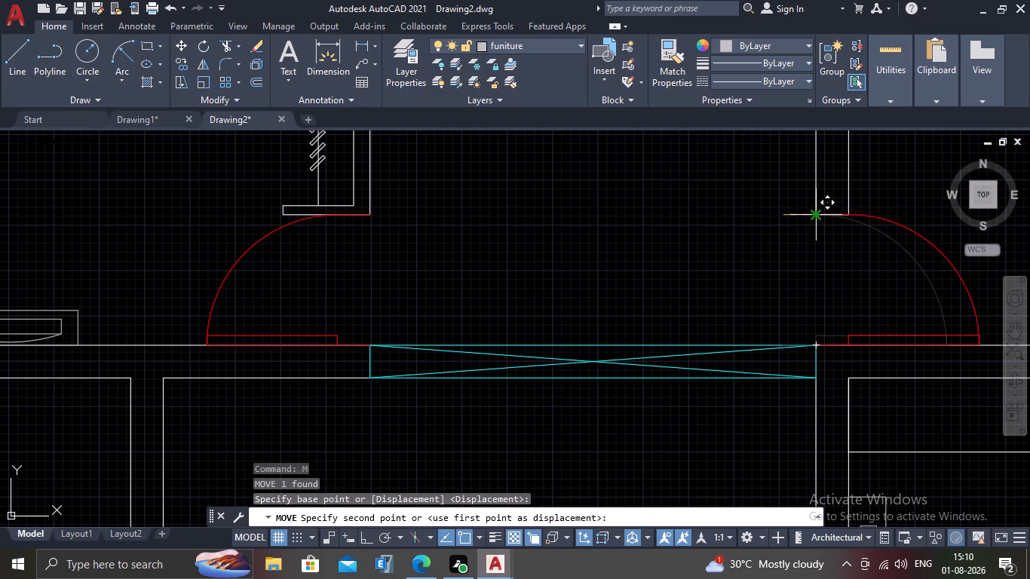
pyautogui.click(816, 216)
pyautogui.press('Escape')
# Copy the easternmost door of the hatched three-room block from its hinge-side jamb end to the northeast corner of the cyan opening beside the staircase.
pyautogui.scroll(-2, 784, 246)
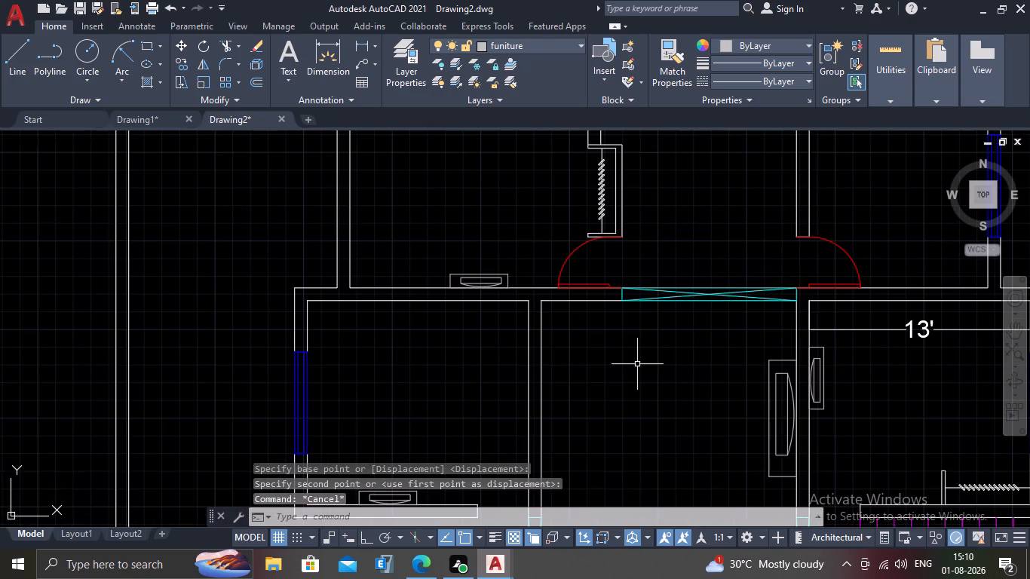
pyautogui.scroll(-1, 637, 364)
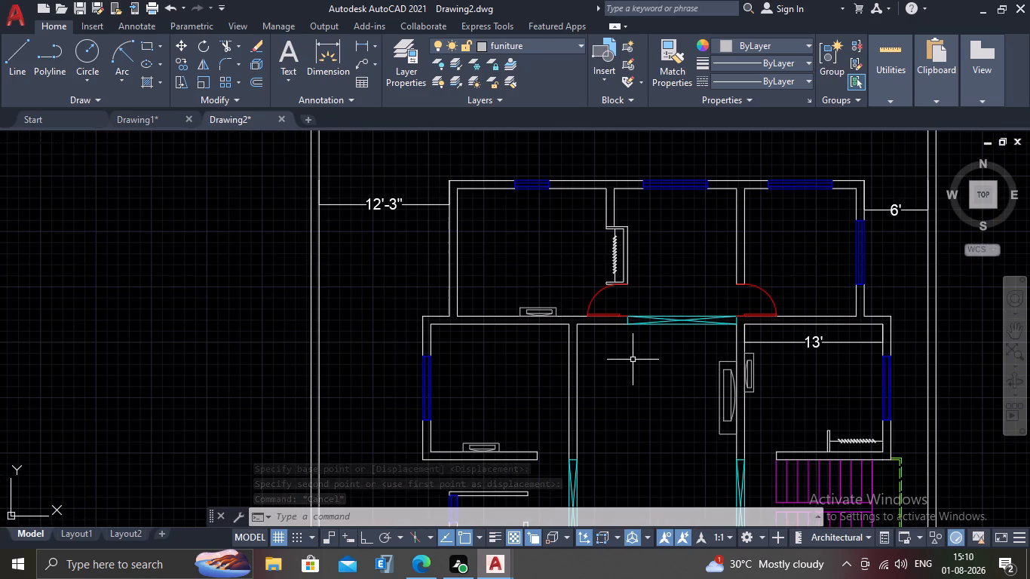
pyautogui.scroll(-1, 615, 372)
pyautogui.moveTo(638, 400); pyautogui.dragTo(608, 347, button='middle')
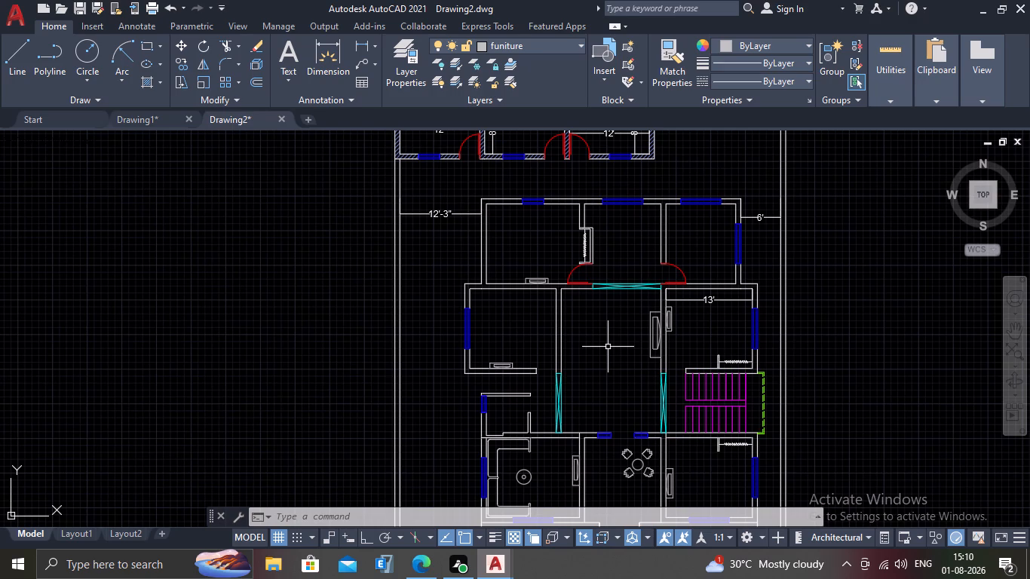
pyautogui.moveTo(608, 347); pyautogui.dragTo(610, 305, button='middle')
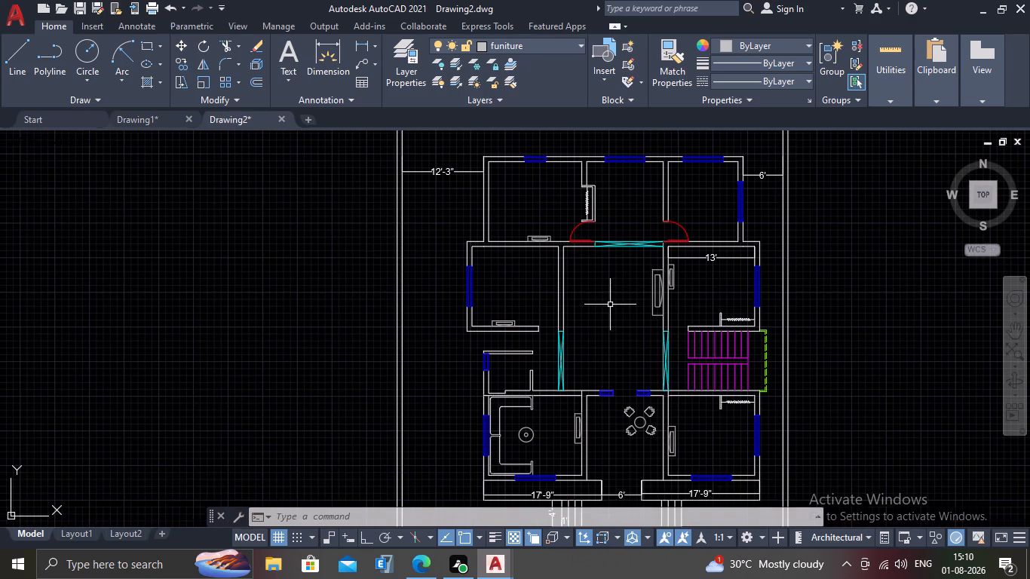
pyautogui.moveTo(627, 363); pyautogui.dragTo(573, 242, button='middle')
pyautogui.scroll(-2, 563, 244)
pyautogui.moveTo(566, 230); pyautogui.dragTo(556, 312, button='middle')
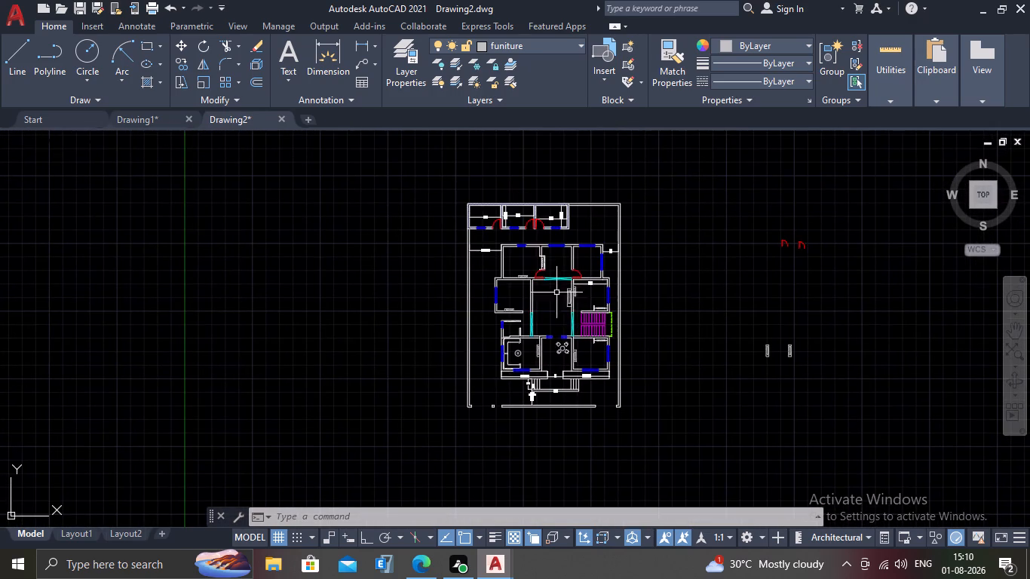
pyautogui.scroll(1, 532, 221)
pyautogui.scroll(-1, 532, 221)
pyautogui.scroll(4, 539, 225)
pyautogui.click(578, 205)
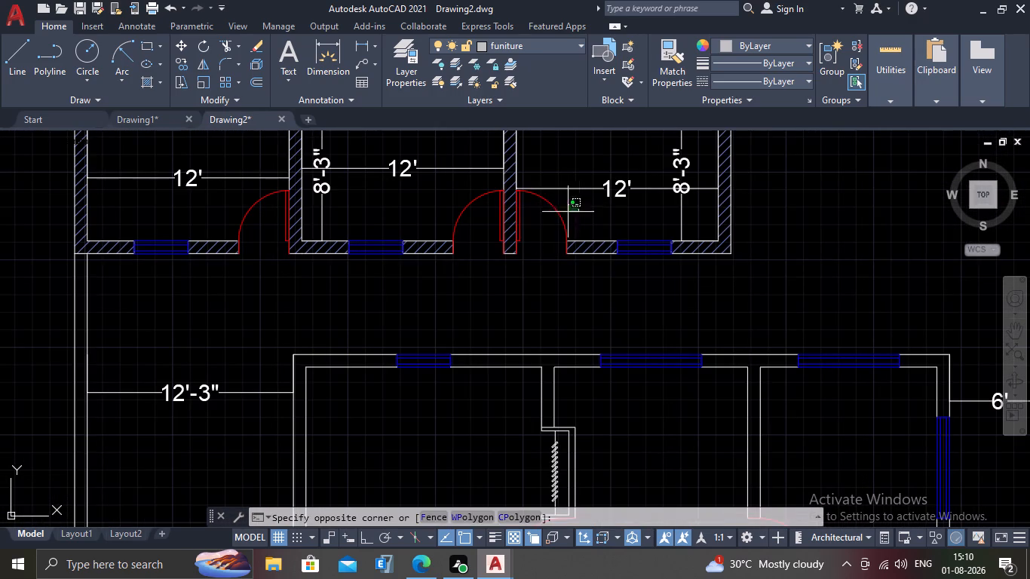
pyautogui.click(555, 221)
pyautogui.scroll(2, 530, 250)
pyautogui.write('CO')
pyautogui.press('Return')
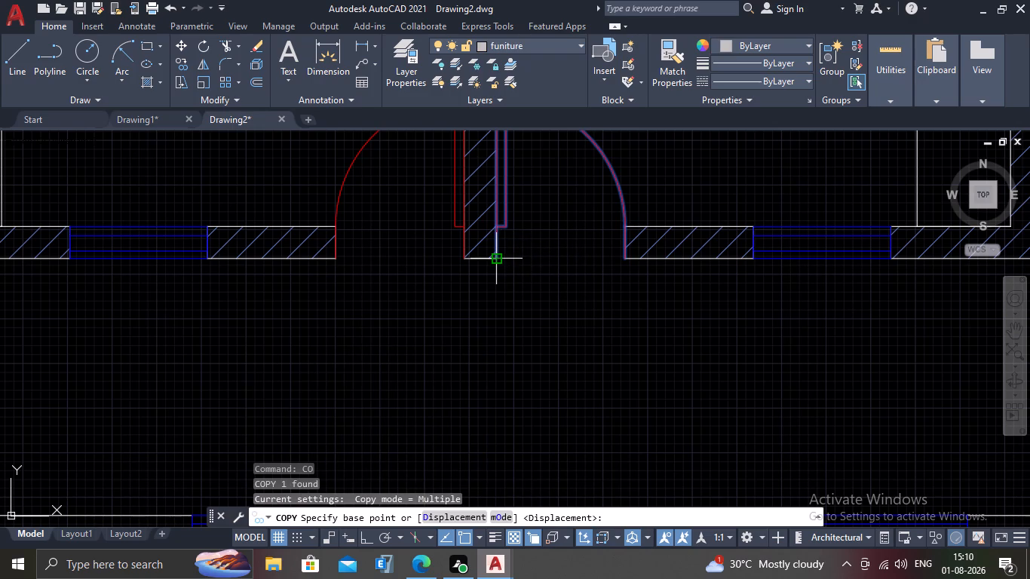
pyautogui.click(495, 257)
pyautogui.scroll(-5, 495, 257)
pyautogui.moveTo(582, 413); pyautogui.dragTo(561, 344, button='middle')
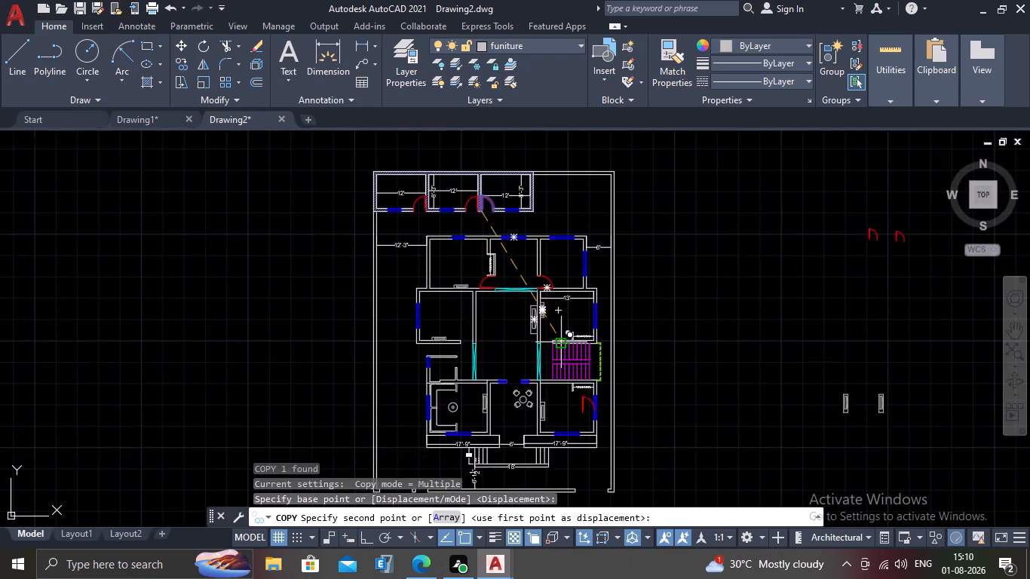
pyautogui.scroll(6, 552, 353)
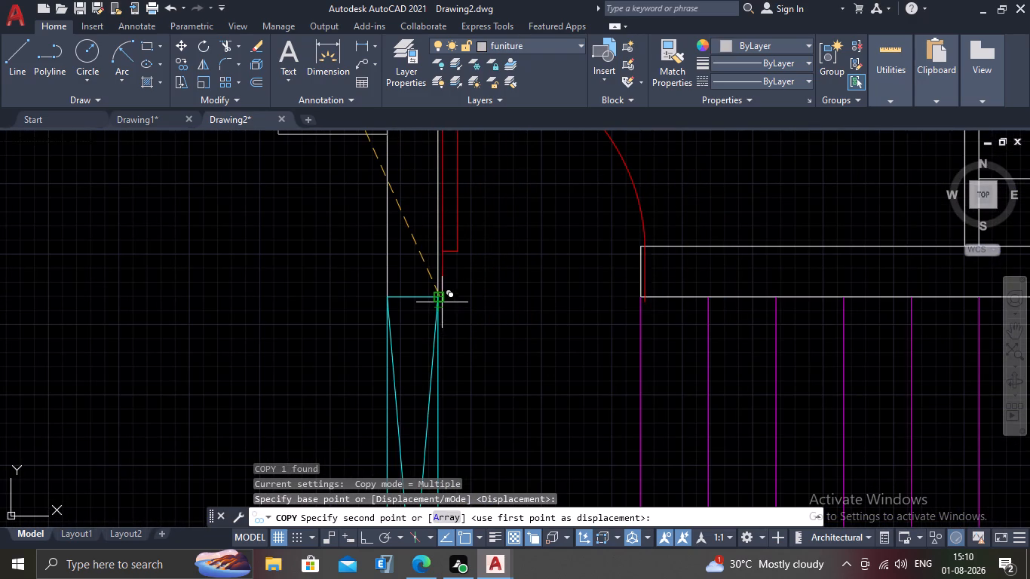
pyautogui.click(440, 301)
# Place another copy of the door at the southeast corner of the western room's south wall and finish copying.
pyautogui.scroll(-3, 485, 284)
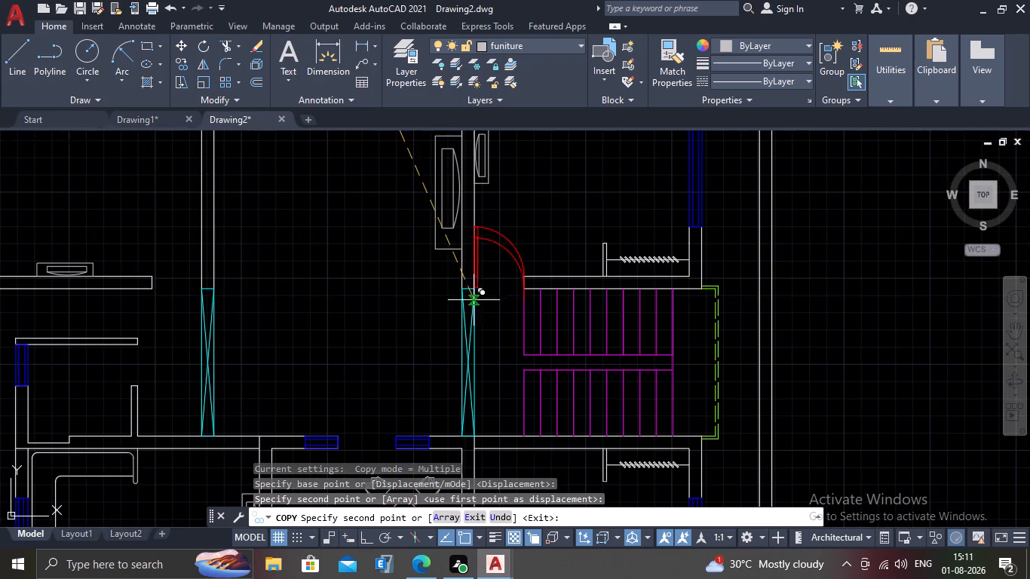
pyautogui.moveTo(416, 314); pyautogui.dragTo(664, 308, button='middle')
pyautogui.scroll(2, 550, 293)
pyautogui.moveTo(540, 284); pyautogui.dragTo(1029, 390, button='middle')
pyautogui.moveTo(768, 406); pyautogui.dragTo(555, 350, button='middle')
pyautogui.scroll(-2, 540, 343)
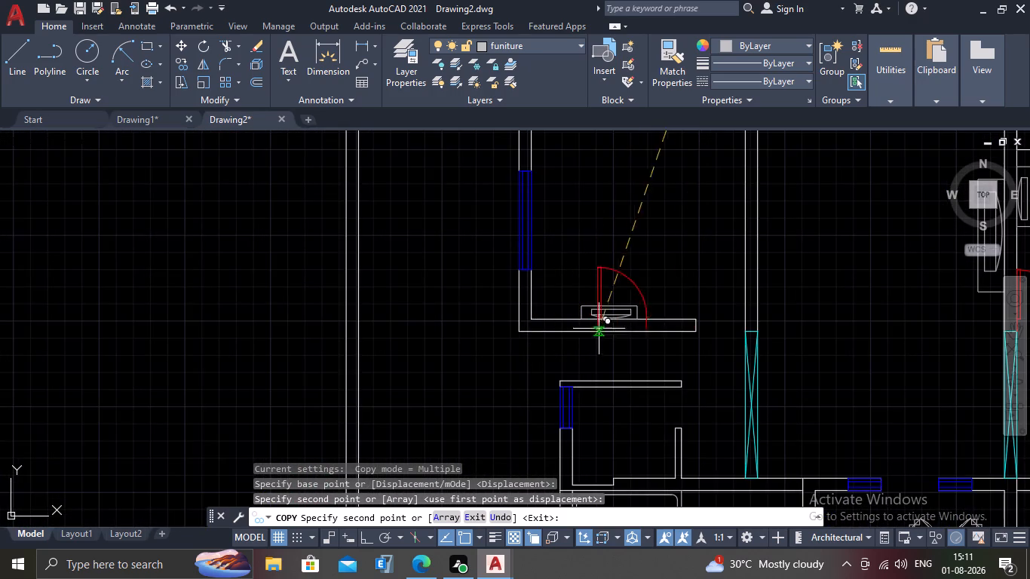
pyautogui.scroll(2, 729, 348)
pyautogui.click(648, 311)
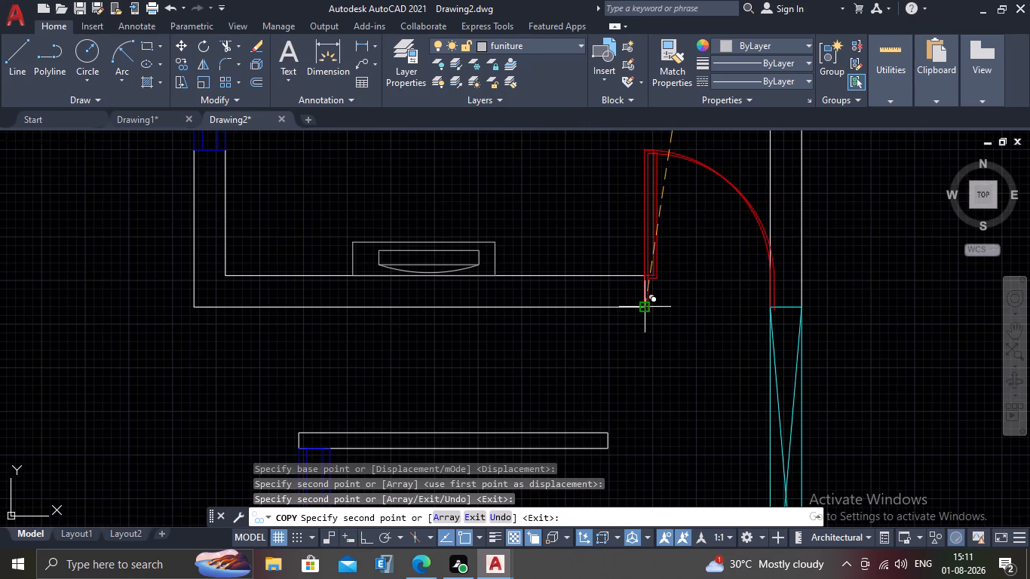
pyautogui.press('Escape')
# Flip the western room's new door east-west so its hinge is against the central hall wall.
pyautogui.click(653, 252)
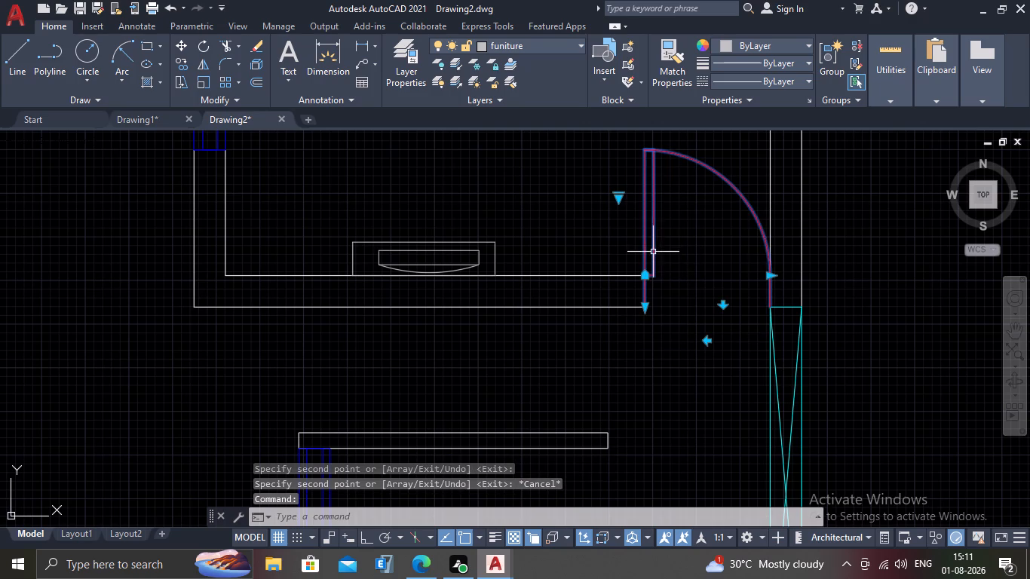
pyautogui.click(708, 339)
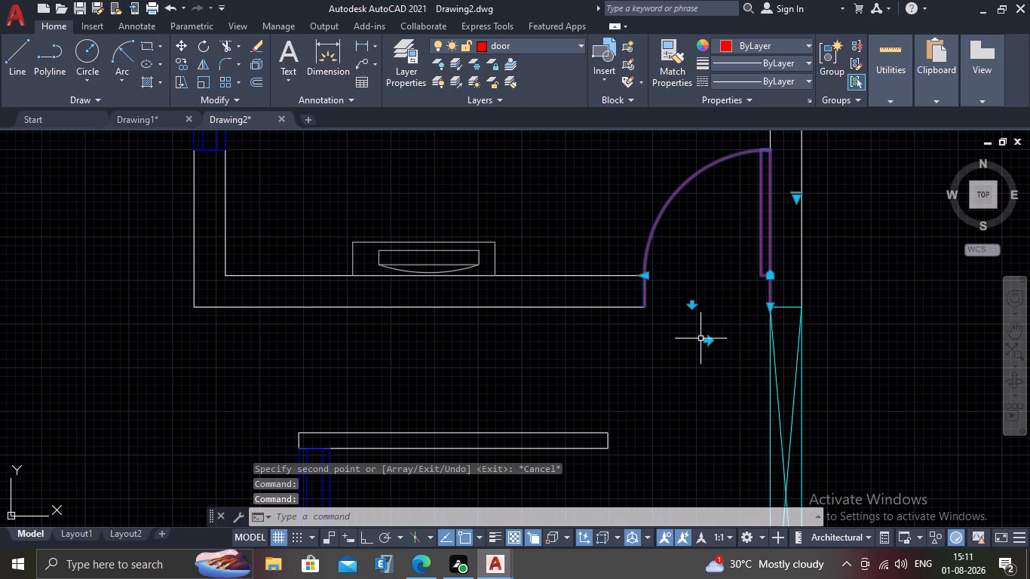
pyautogui.press('Escape')
# Copy the western room's door from its latch-side jamb end to the northwest corner of the small southwest room's north wall.
pyautogui.scroll(-2, 691, 346)
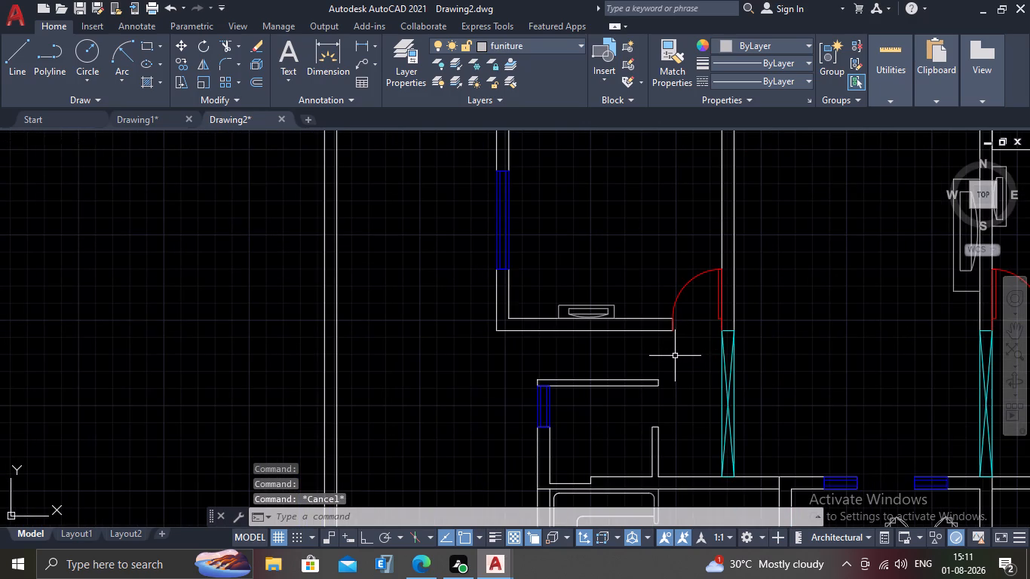
pyautogui.scroll(-1, 587, 374)
pyautogui.moveTo(588, 355); pyautogui.dragTo(601, 323, button='middle')
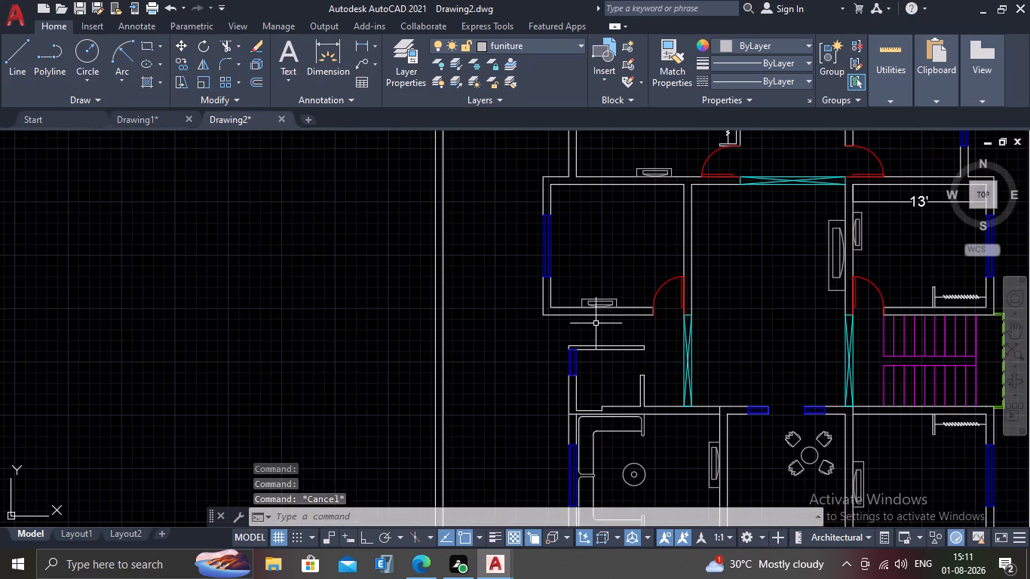
pyautogui.scroll(1, 596, 323)
pyautogui.moveTo(574, 339); pyautogui.dragTo(575, 304, button='middle')
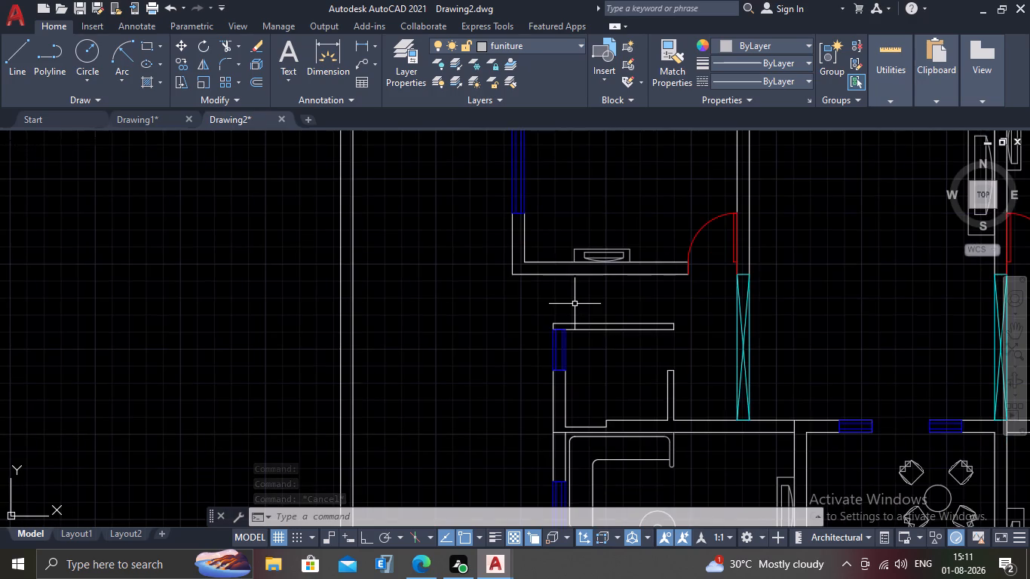
pyautogui.scroll(1, 575, 304)
pyautogui.moveTo(585, 324); pyautogui.dragTo(590, 303, button='middle')
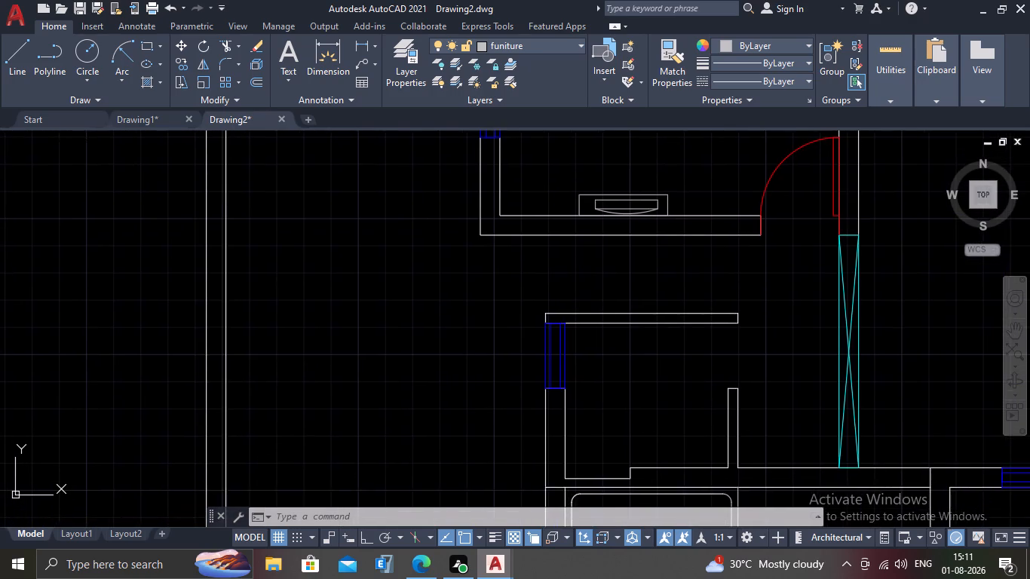
pyautogui.scroll(-1, 590, 303)
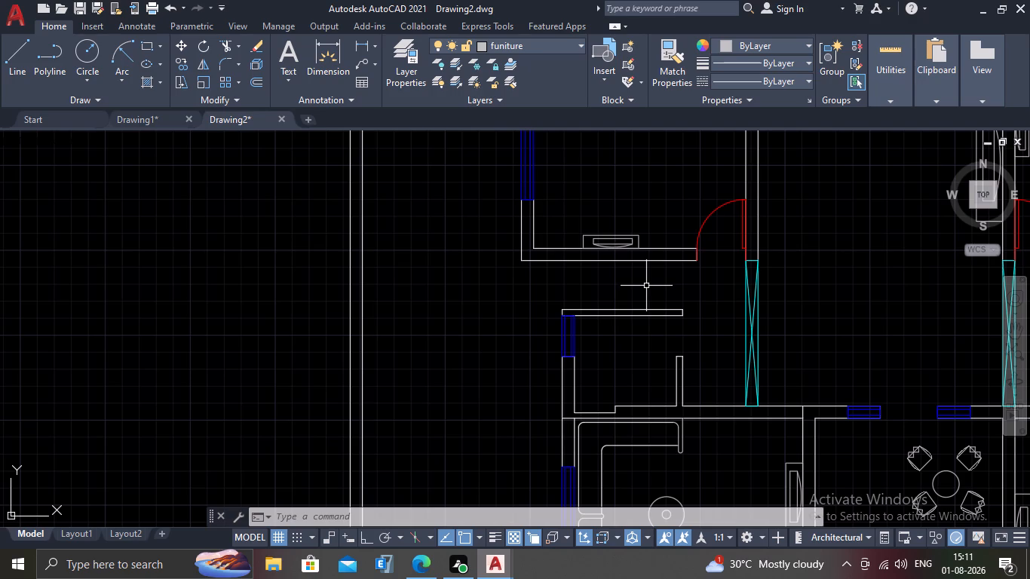
pyautogui.scroll(1, 725, 225)
pyautogui.click(720, 221)
pyautogui.click(679, 238)
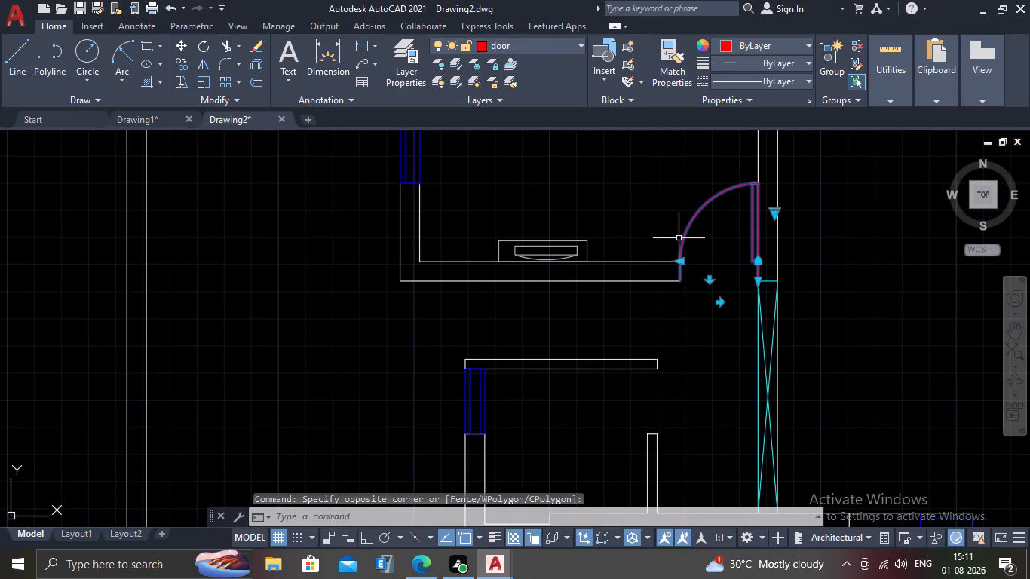
pyautogui.write('CO')
pyautogui.press('Return')
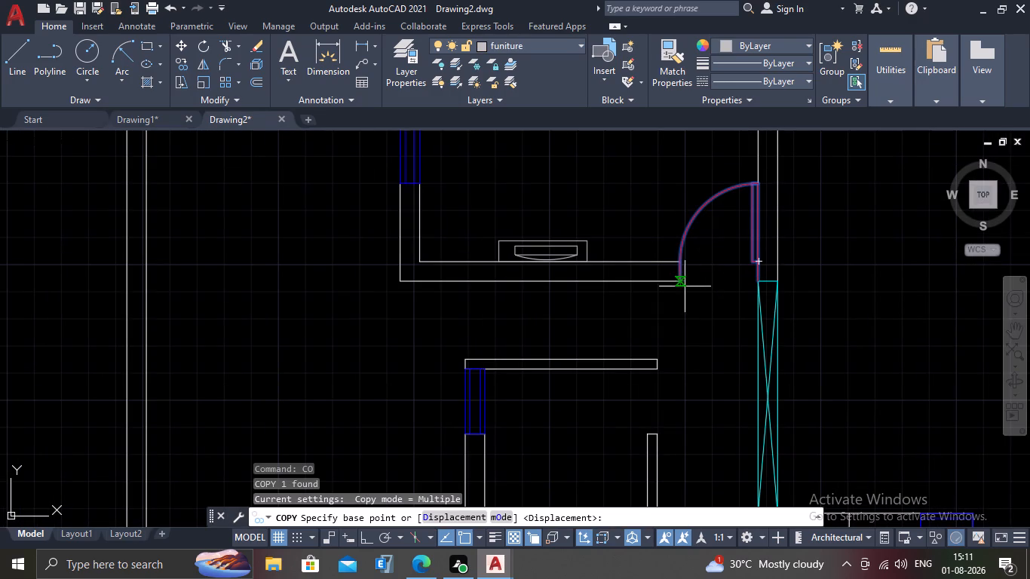
pyautogui.click(680, 283)
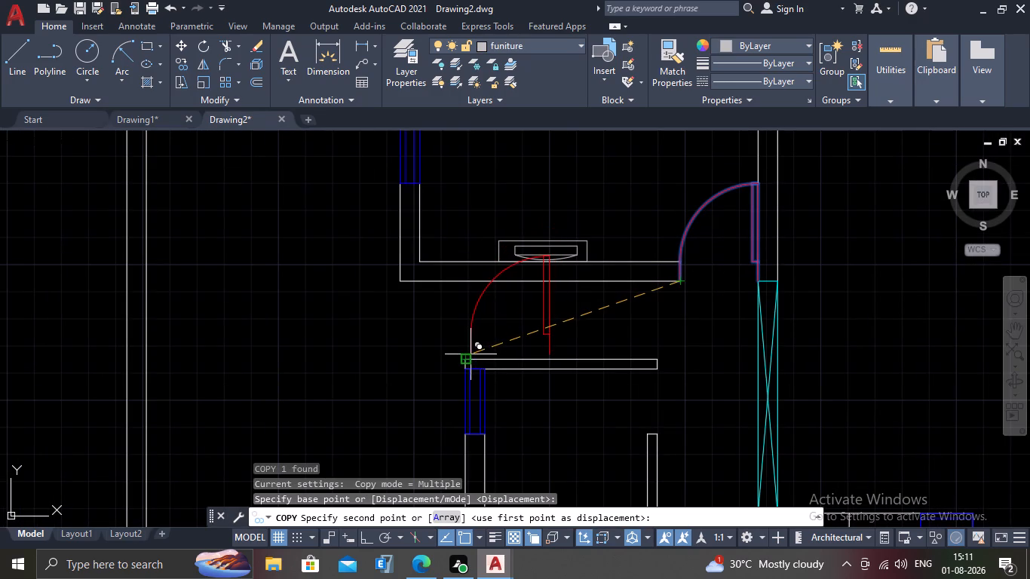
pyautogui.click(471, 354)
pyautogui.press('Escape')
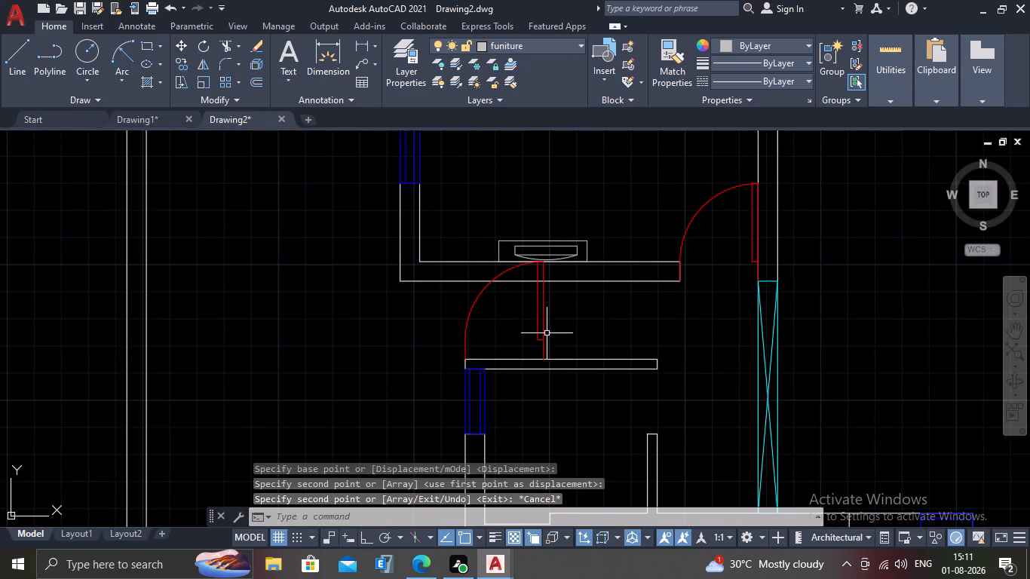
# Flip the new door copy east-west and north-south so its hinge is on the west side and it swings south.
pyautogui.moveTo(547, 333); pyautogui.dragTo(540, 334)
pyautogui.click(532, 338)
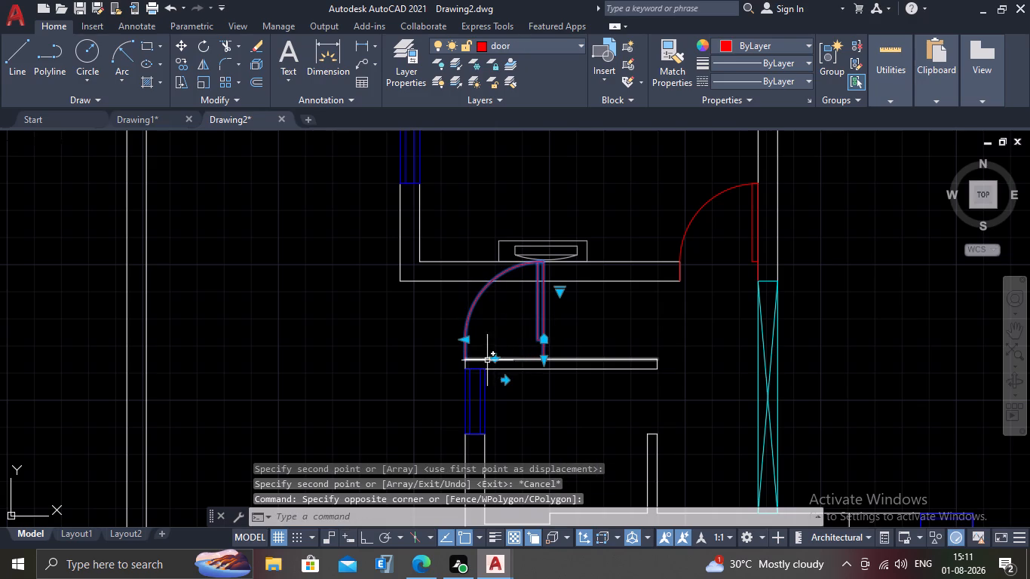
pyautogui.click(504, 381)
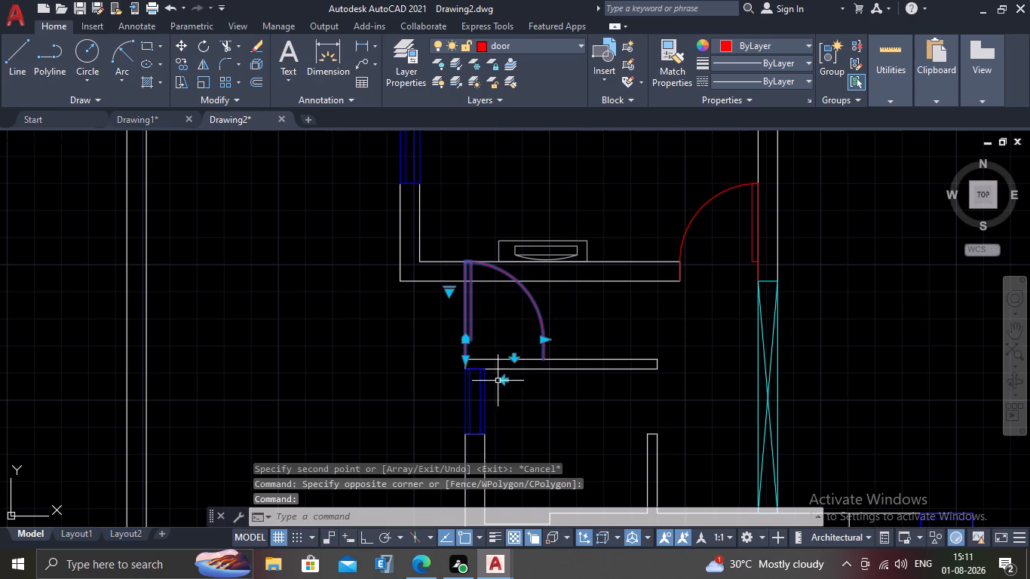
pyautogui.click(513, 360)
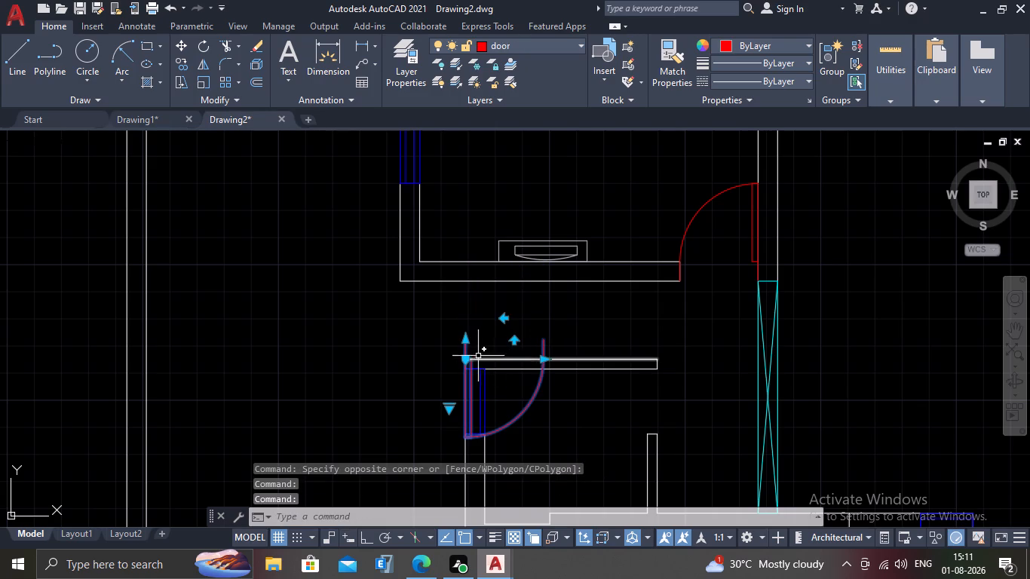
# Rotate the flipped door 90 degrees about the north end of its hinge-side jamb.
pyautogui.write('RO')
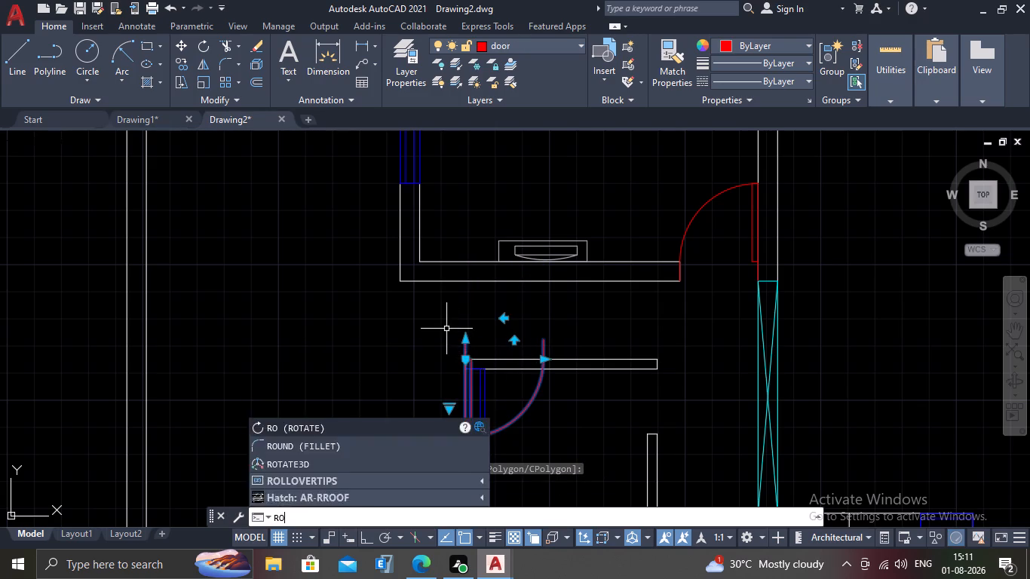
pyautogui.press('Return')
pyautogui.click(461, 340)
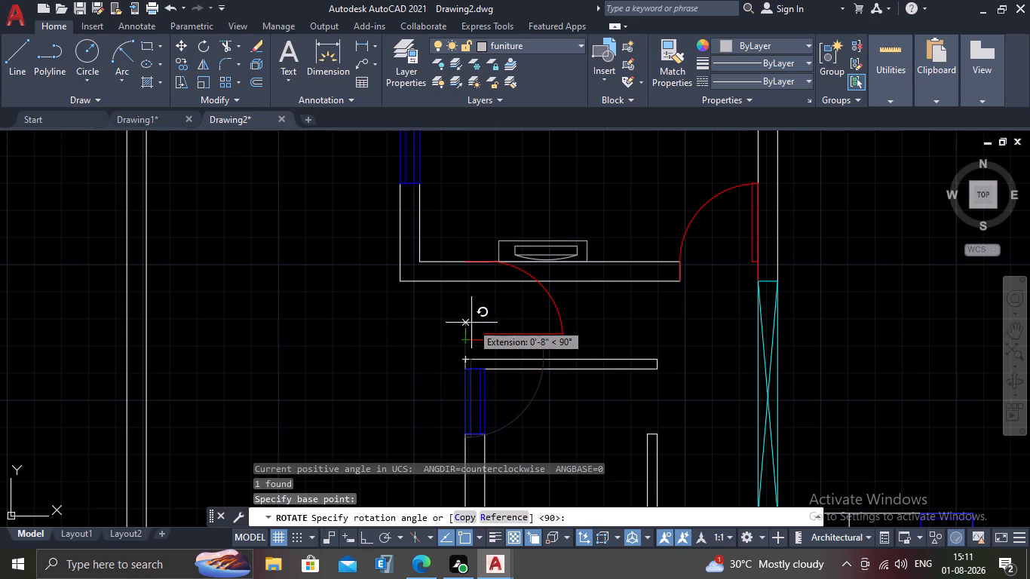
pyautogui.write('90')
pyautogui.press('Return')
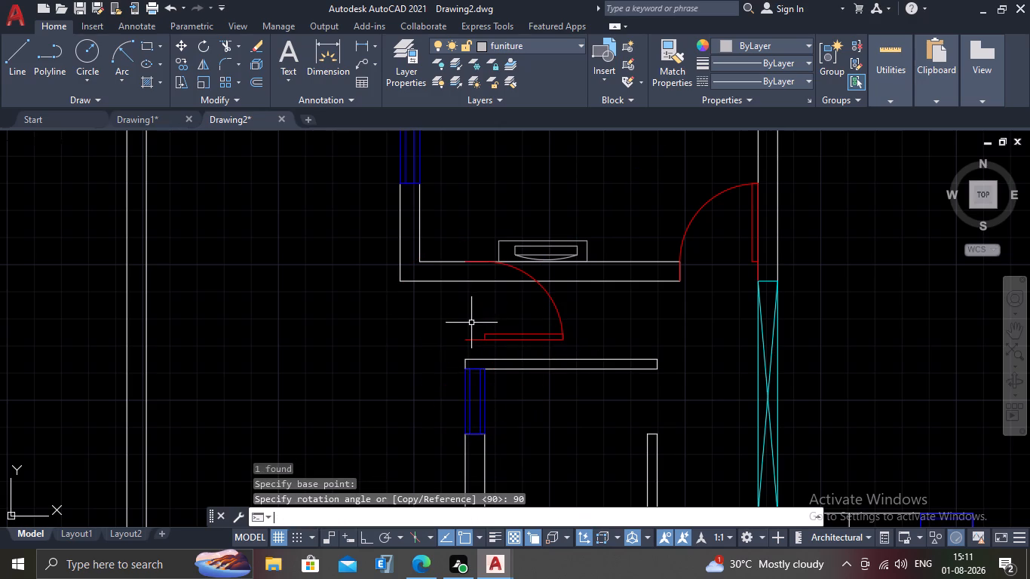
# Move the rotated door from its hinge-side jamb end to the northwest corner of the small southwest room's north wall.
pyautogui.click(464, 340)
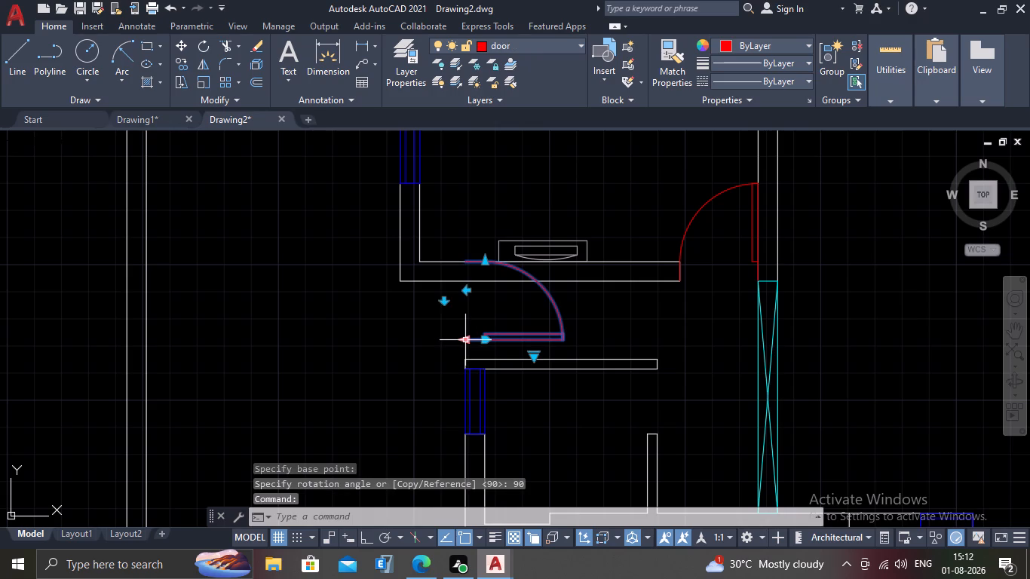
pyautogui.press('m')
pyautogui.press('Return')
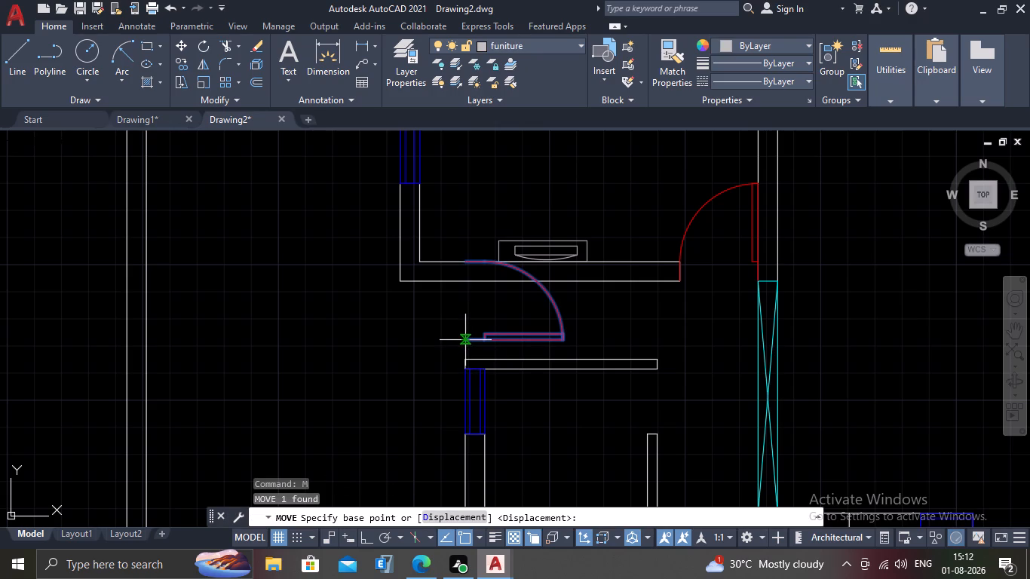
pyautogui.scroll(3, 461, 342)
pyautogui.click(471, 342)
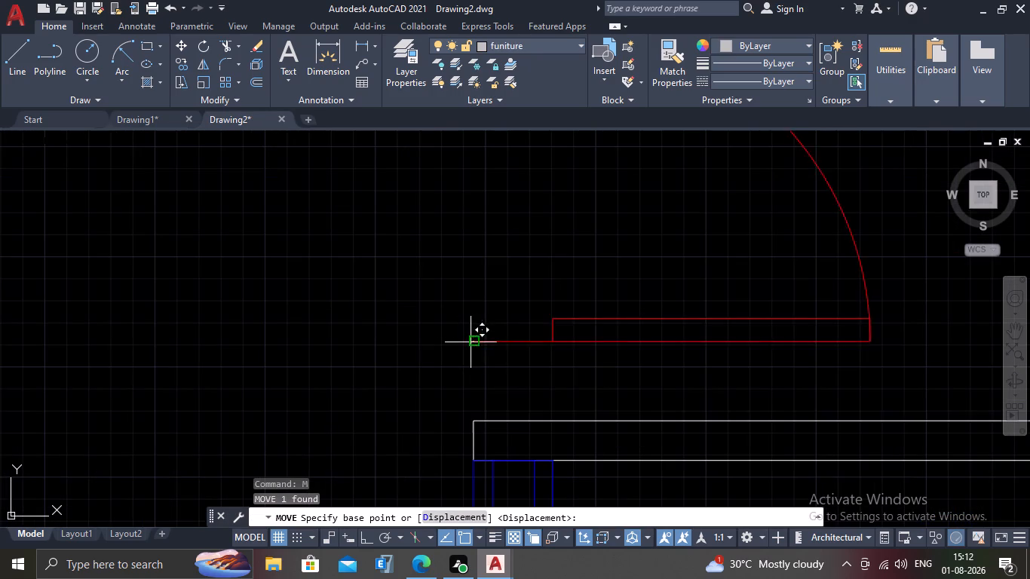
pyautogui.click(468, 425)
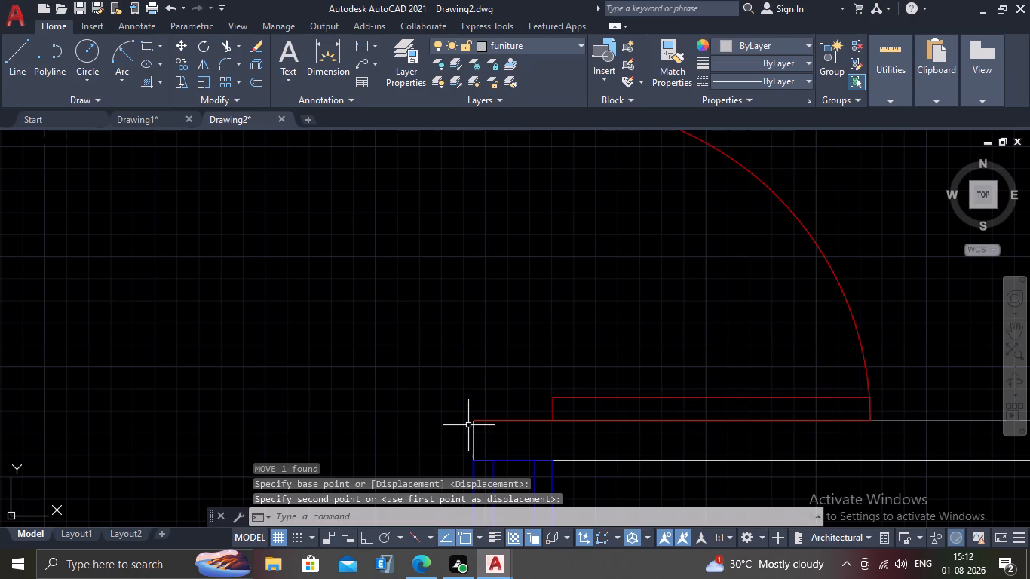
pyautogui.scroll(-2, 481, 400)
pyautogui.moveTo(492, 372); pyautogui.dragTo(510, 260, button='middle')
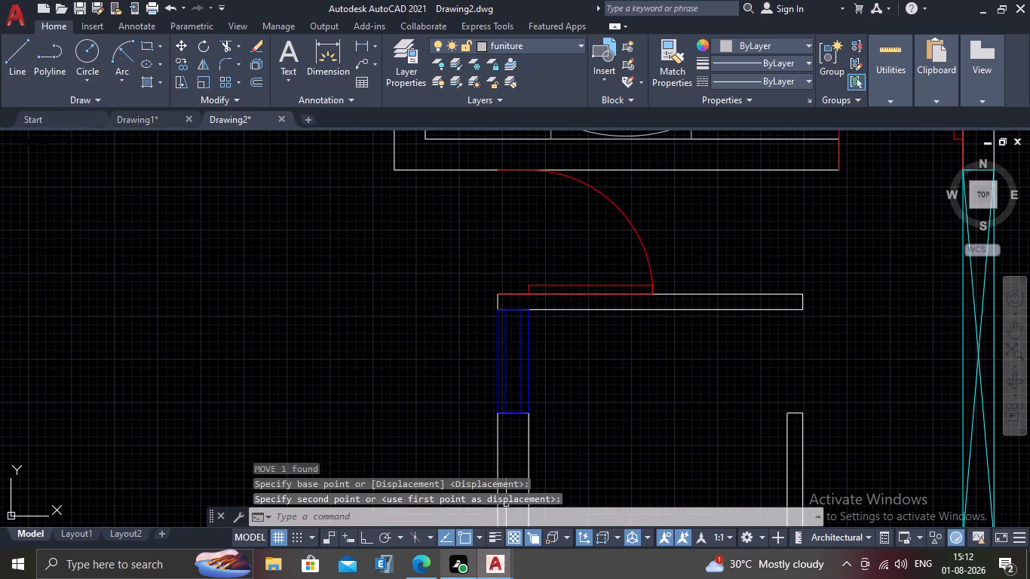
# With Ortho on, rotate the western of the two spare doors outside the plan 90 degrees about its hinge-side jamb end.
pyautogui.click(365, 538)
pyautogui.scroll(-3, 518, 455)
pyautogui.moveTo(571, 412); pyautogui.dragTo(546, 286, button='middle')
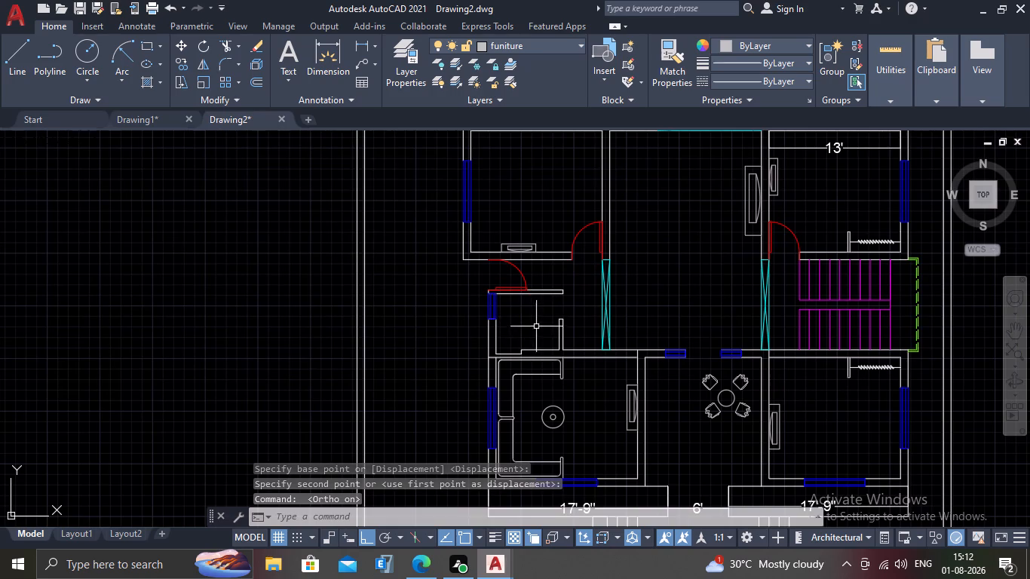
pyautogui.moveTo(537, 307); pyautogui.dragTo(485, 233, button='middle')
pyautogui.scroll(-2, 463, 246)
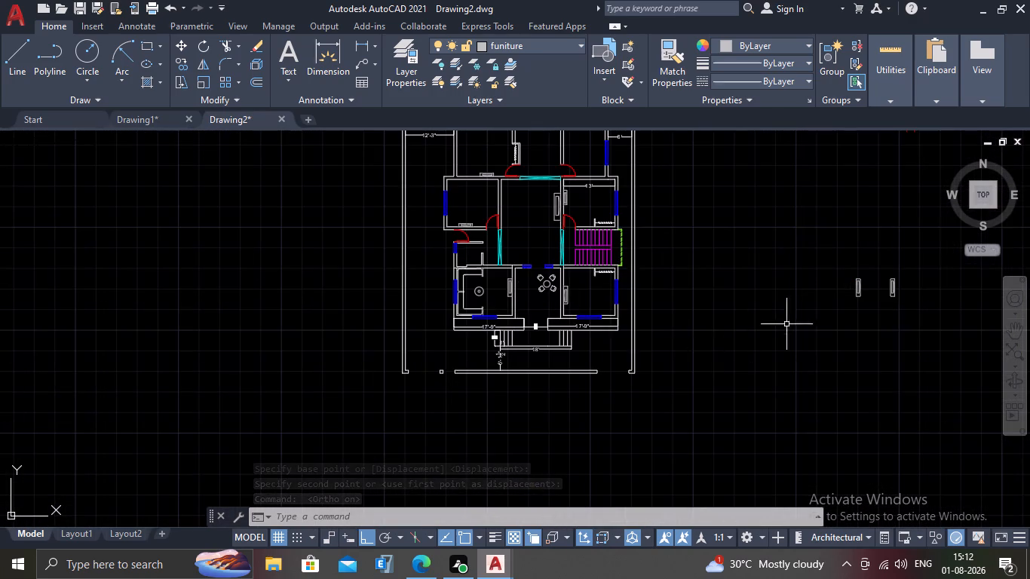
pyautogui.scroll(-1, 636, 409)
pyautogui.scroll(2, 786, 173)
pyautogui.scroll(2, 785, 298)
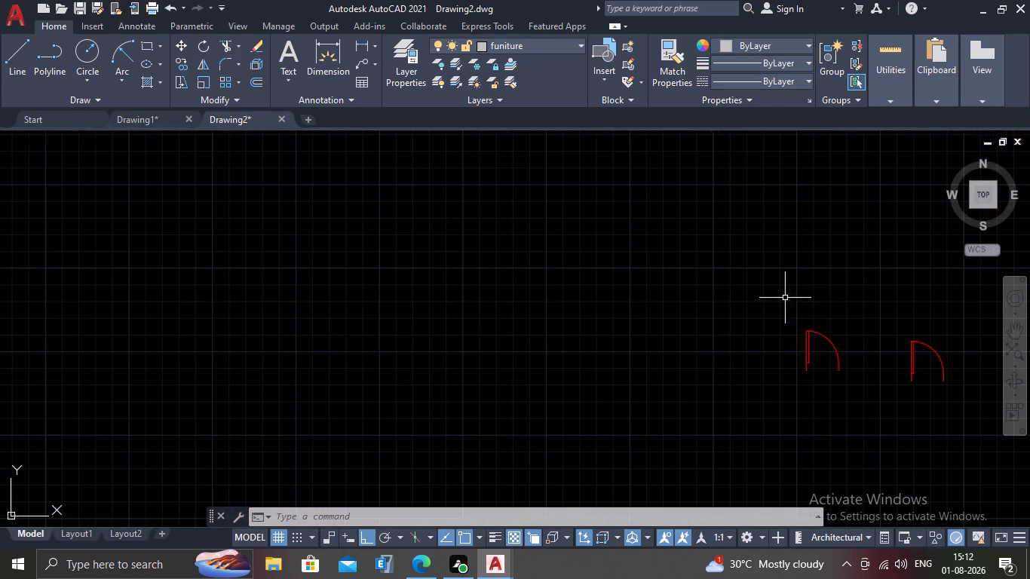
pyautogui.click(851, 326)
pyautogui.click(753, 393)
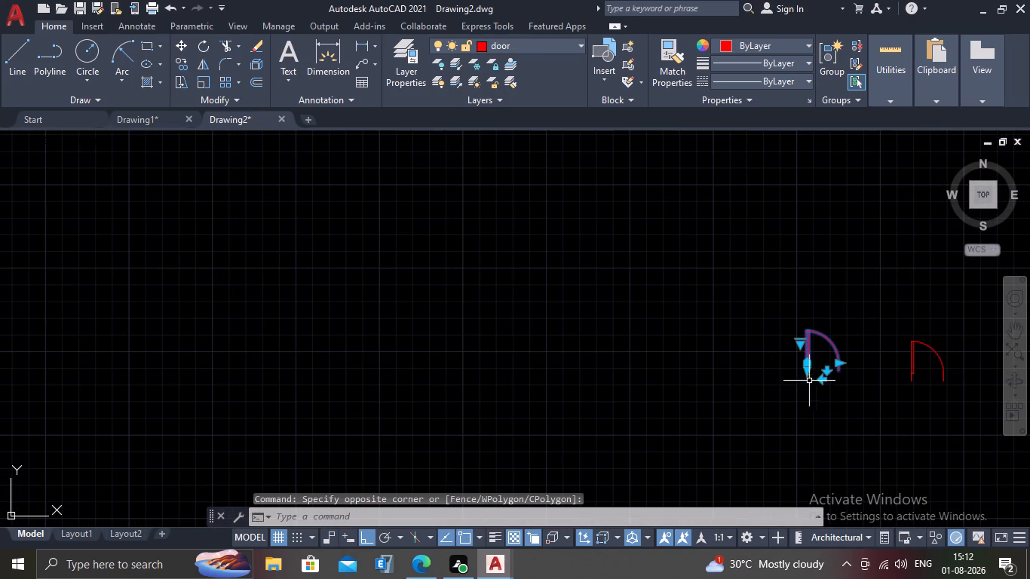
pyautogui.moveTo(820, 381); pyautogui.dragTo(646, 306, button='middle')
pyautogui.scroll(2, 662, 323)
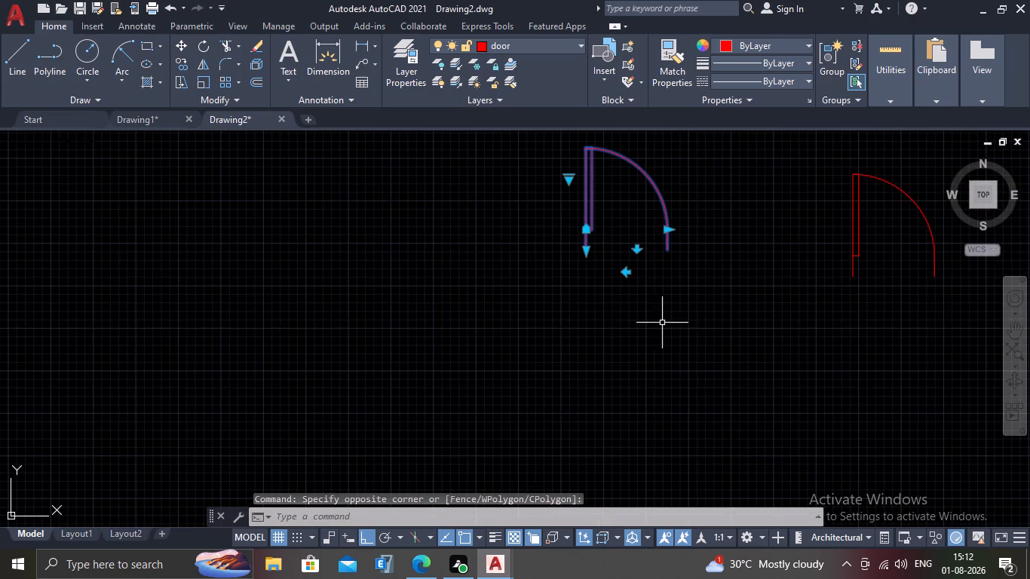
pyautogui.write('RO')
pyautogui.press('Return')
pyautogui.click(586, 249)
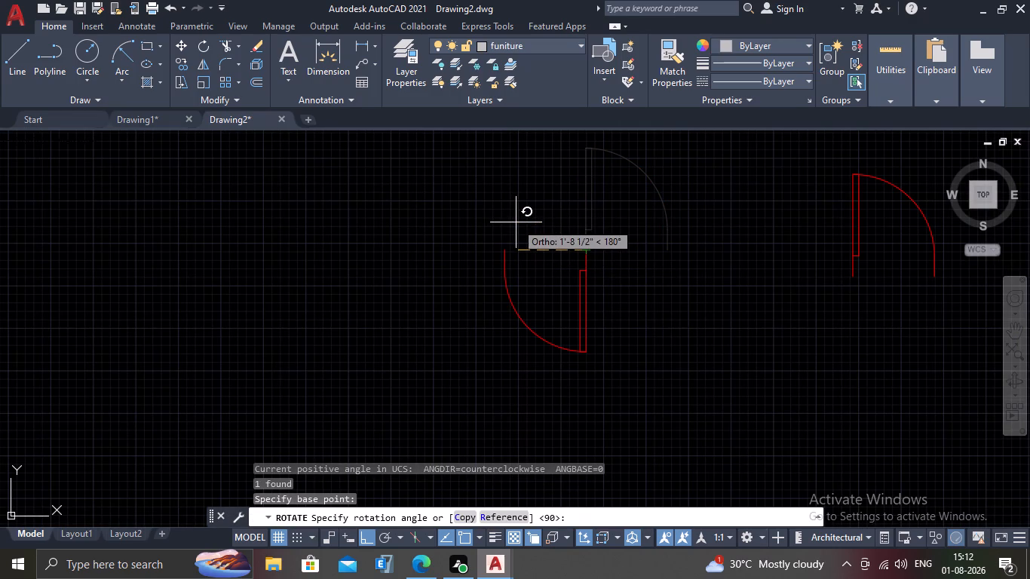
pyautogui.write('90')
pyautogui.press('Return')
pyautogui.press('Escape')
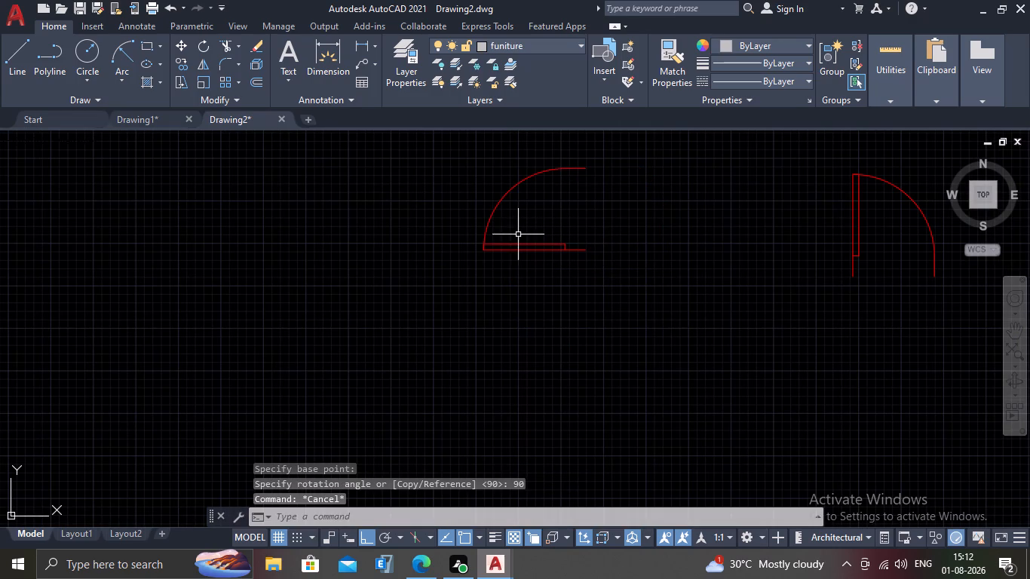
# Flip the rotated spare door east-west so its leaf extends east from the jamb.
pyautogui.click(512, 245)
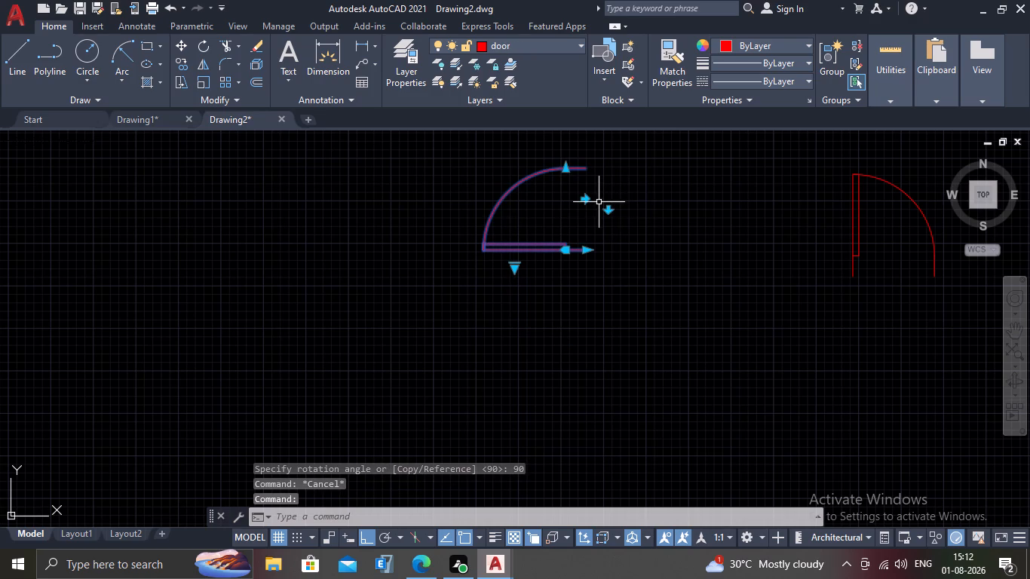
pyautogui.click(587, 201)
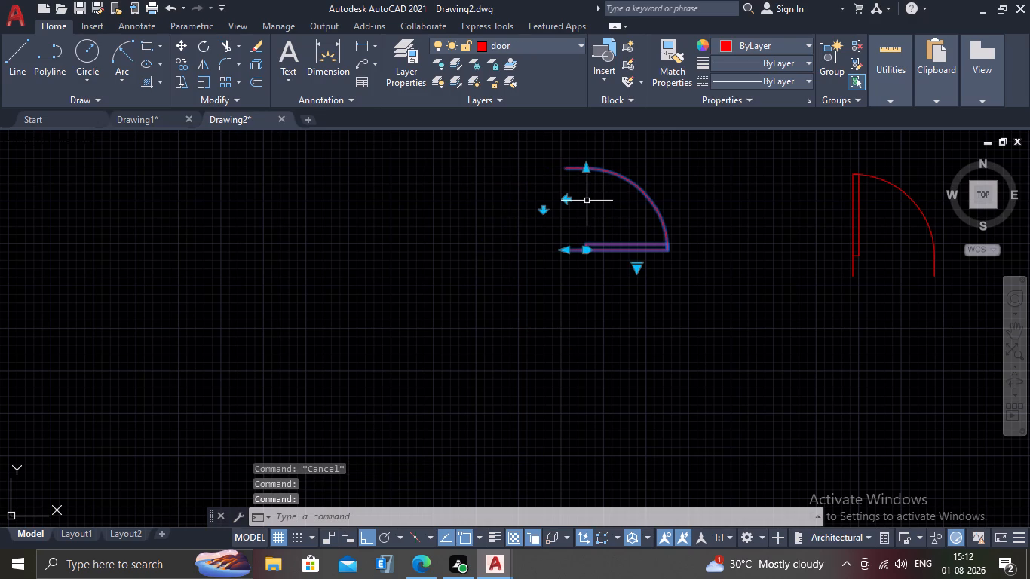
# Move the spare door from its hinge-side jamb end to the northwest corner of the small southwest room's east wall stub.
pyautogui.press('m')
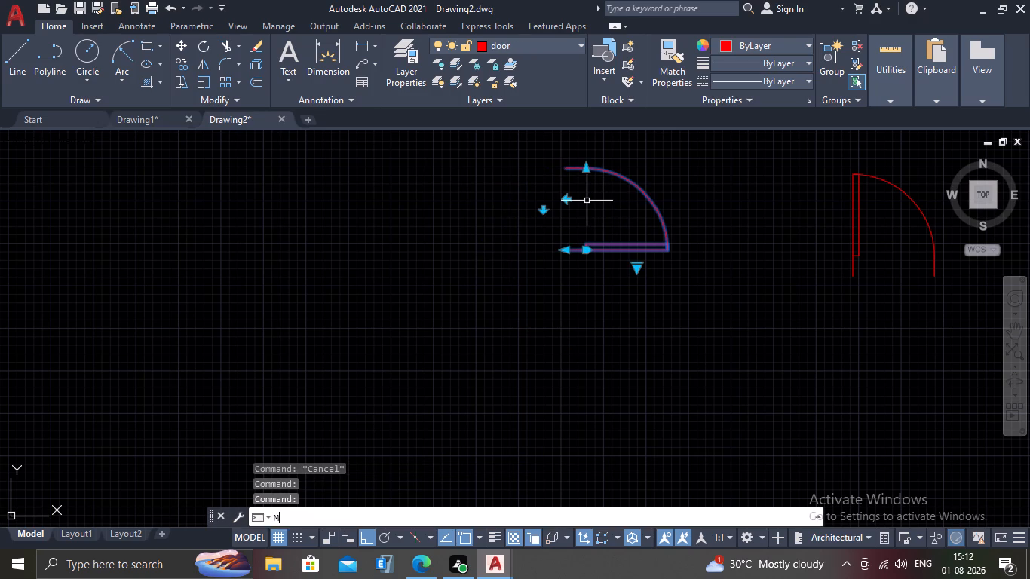
pyautogui.press('Return')
pyautogui.click(564, 251)
pyautogui.scroll(-3, 508, 262)
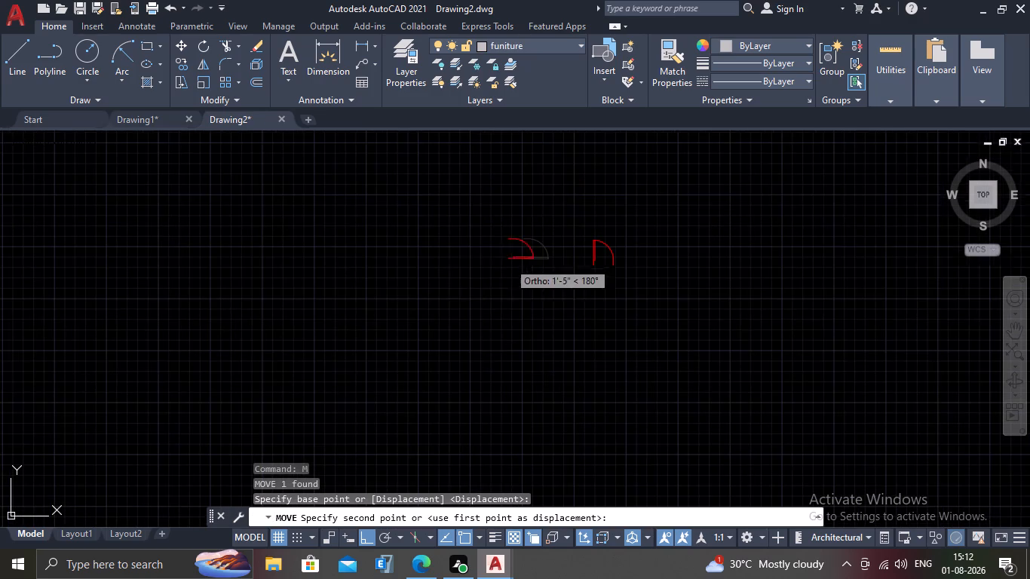
pyautogui.scroll(-3, 454, 268)
pyautogui.moveTo(440, 286); pyautogui.dragTo(494, 270, button='middle')
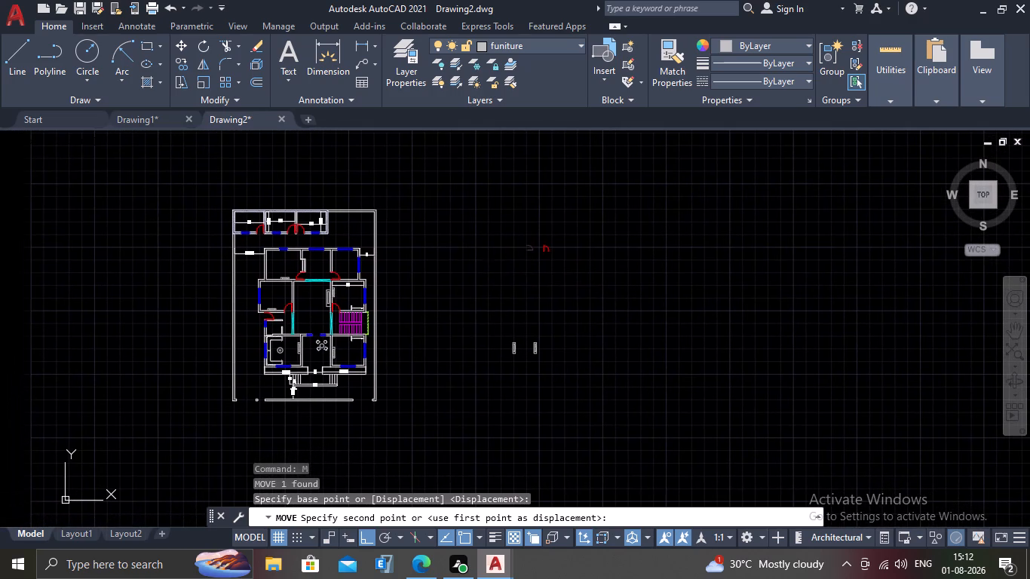
pyautogui.scroll(2, 339, 348)
pyautogui.moveTo(175, 332); pyautogui.dragTo(381, 357, button='middle')
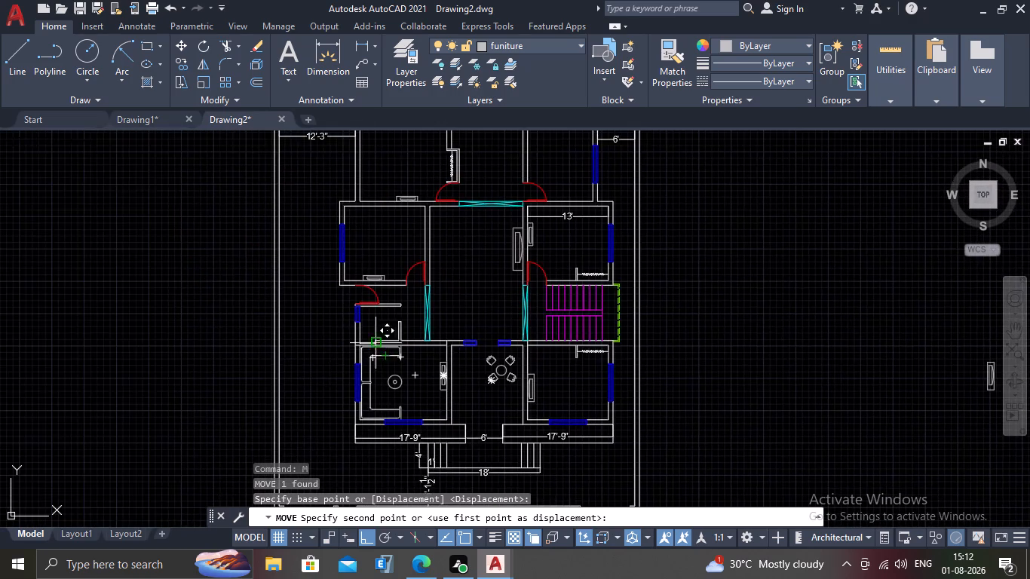
pyautogui.scroll(4, 382, 317)
pyautogui.click(443, 344)
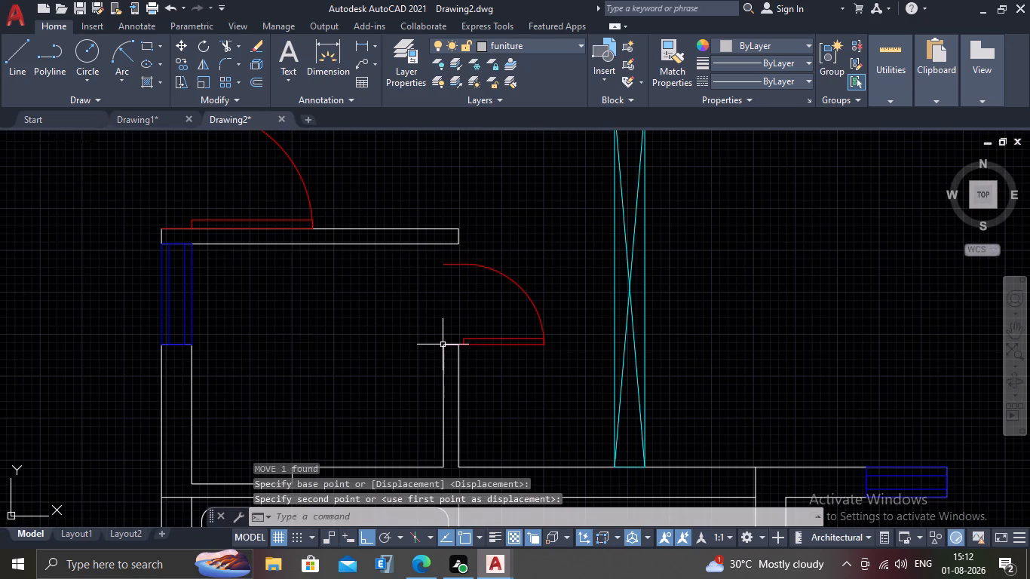
pyautogui.press('Escape')
# Flip the moved door east-west and north-south so it swings into the small room with its hinge on the north side.
pyautogui.click(509, 346)
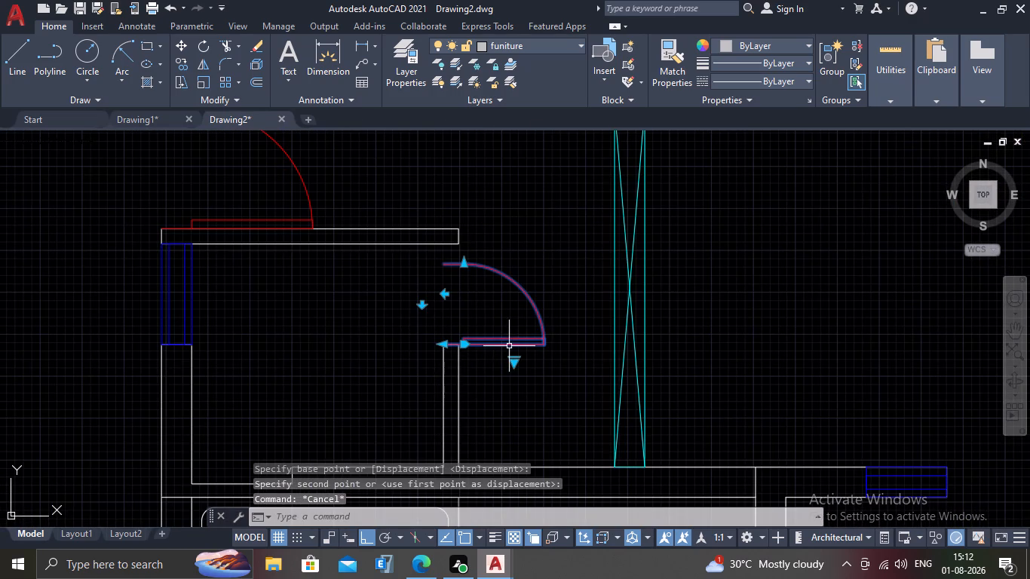
pyautogui.click(443, 297)
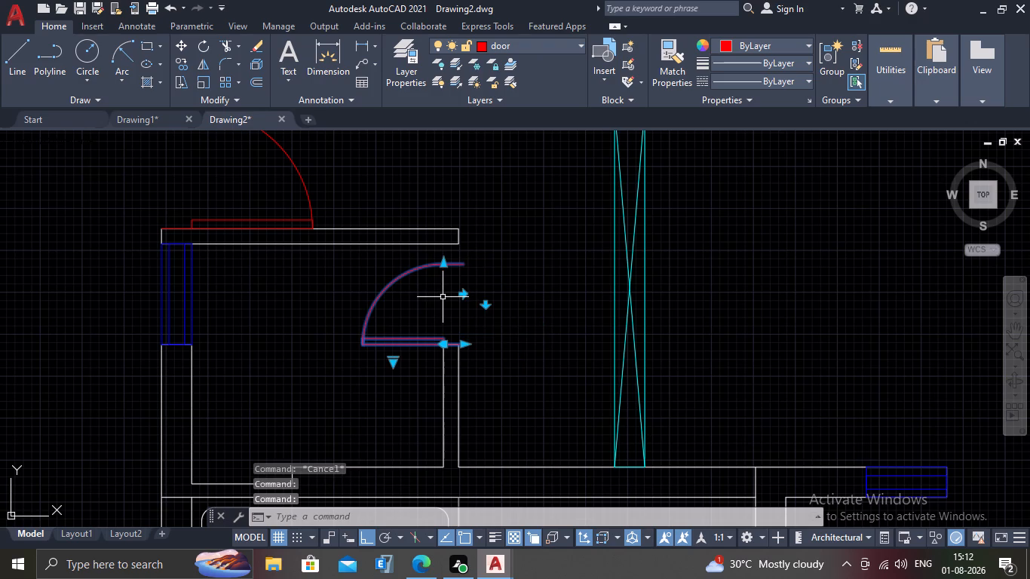
pyautogui.moveTo(413, 318); pyautogui.dragTo(454, 311, button='middle')
pyautogui.scroll(1, 452, 312)
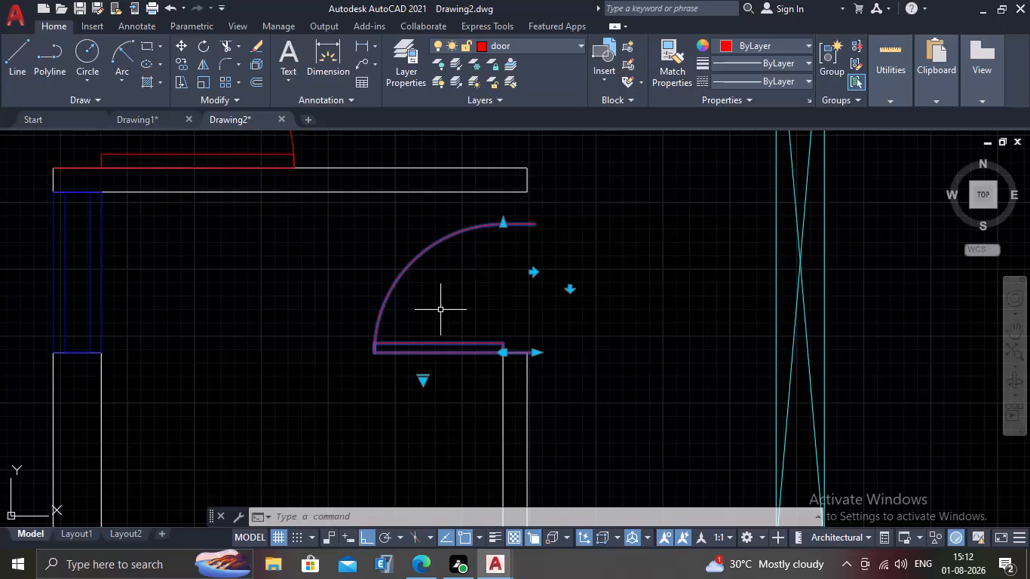
pyautogui.click(569, 290)
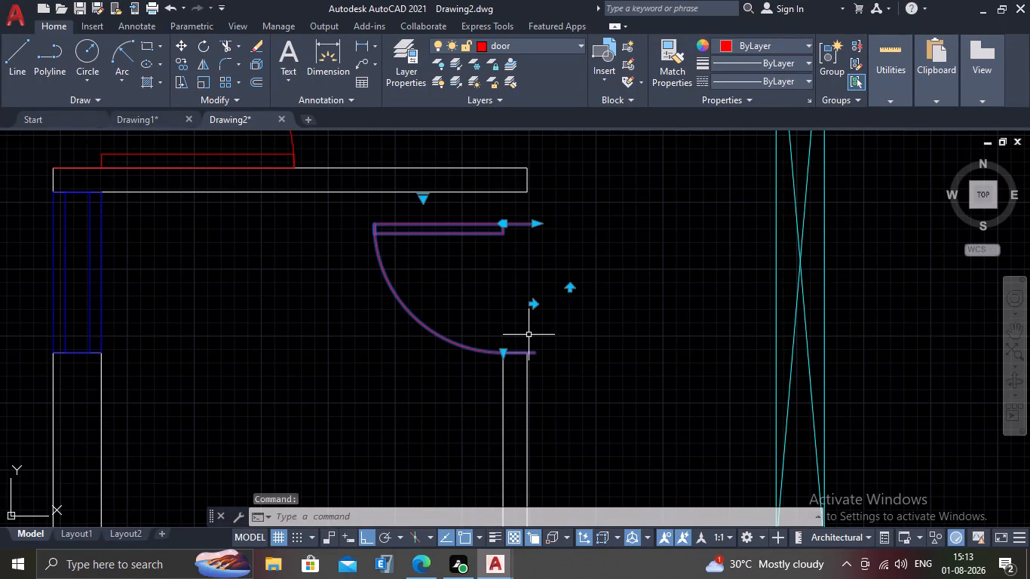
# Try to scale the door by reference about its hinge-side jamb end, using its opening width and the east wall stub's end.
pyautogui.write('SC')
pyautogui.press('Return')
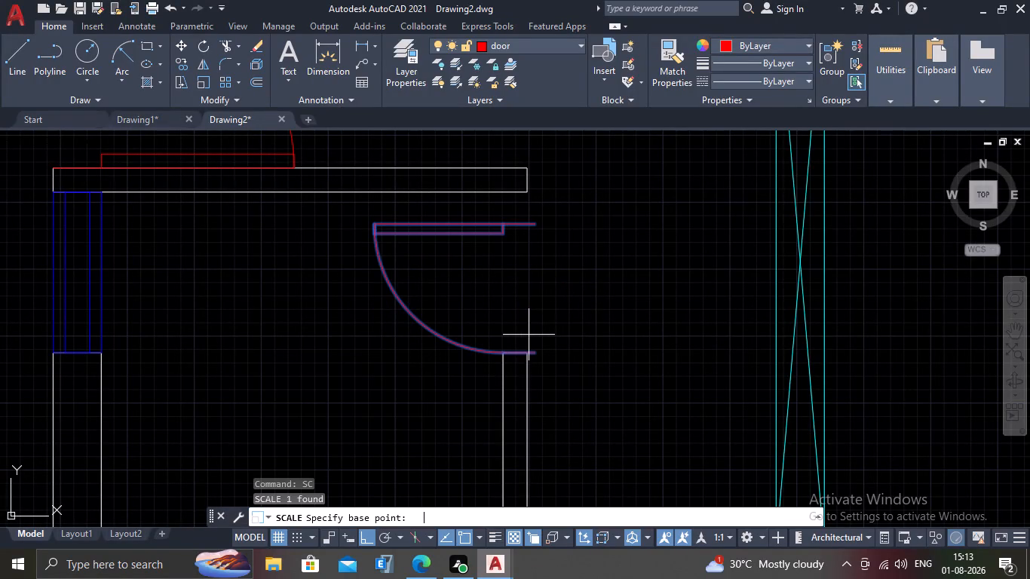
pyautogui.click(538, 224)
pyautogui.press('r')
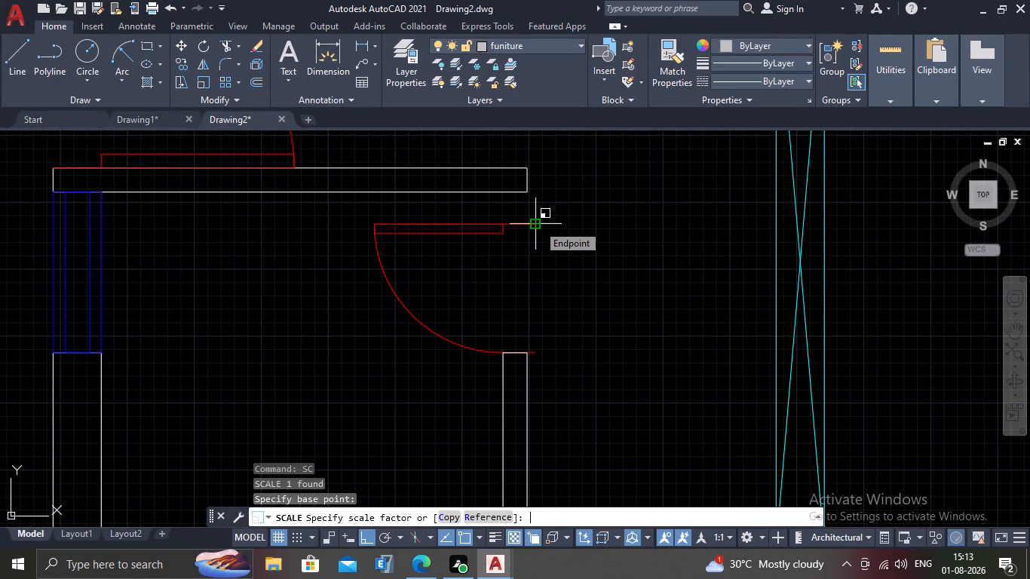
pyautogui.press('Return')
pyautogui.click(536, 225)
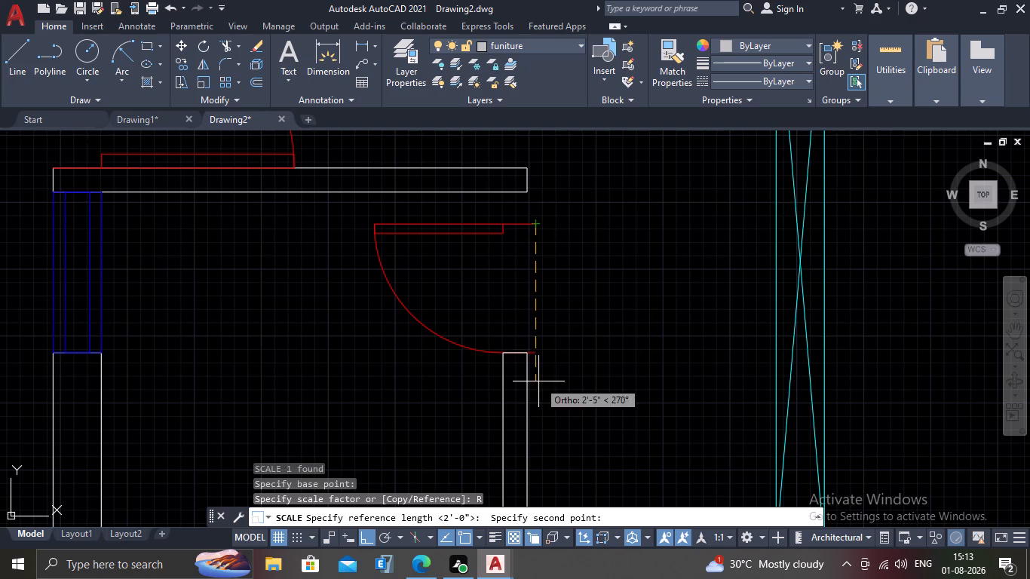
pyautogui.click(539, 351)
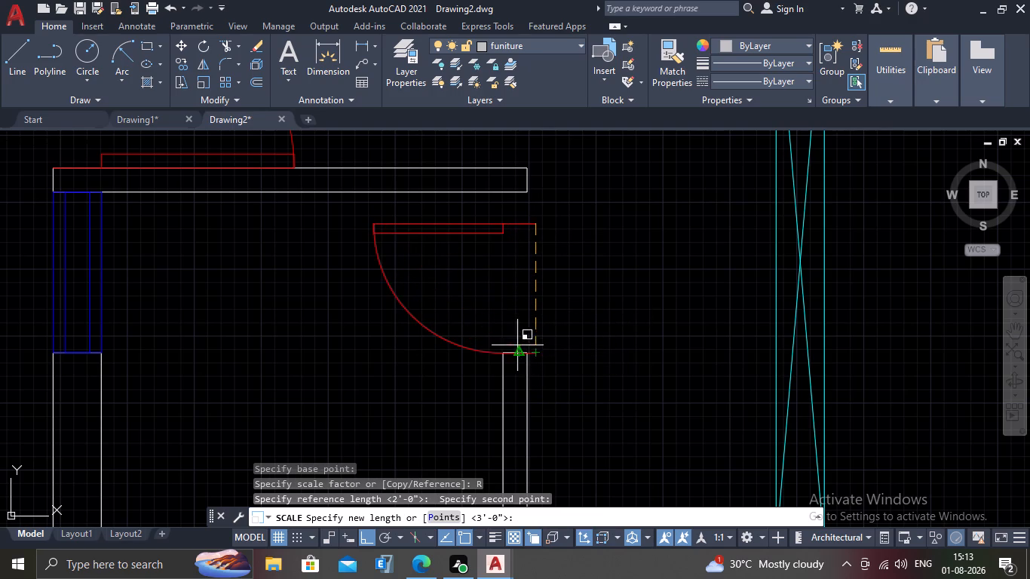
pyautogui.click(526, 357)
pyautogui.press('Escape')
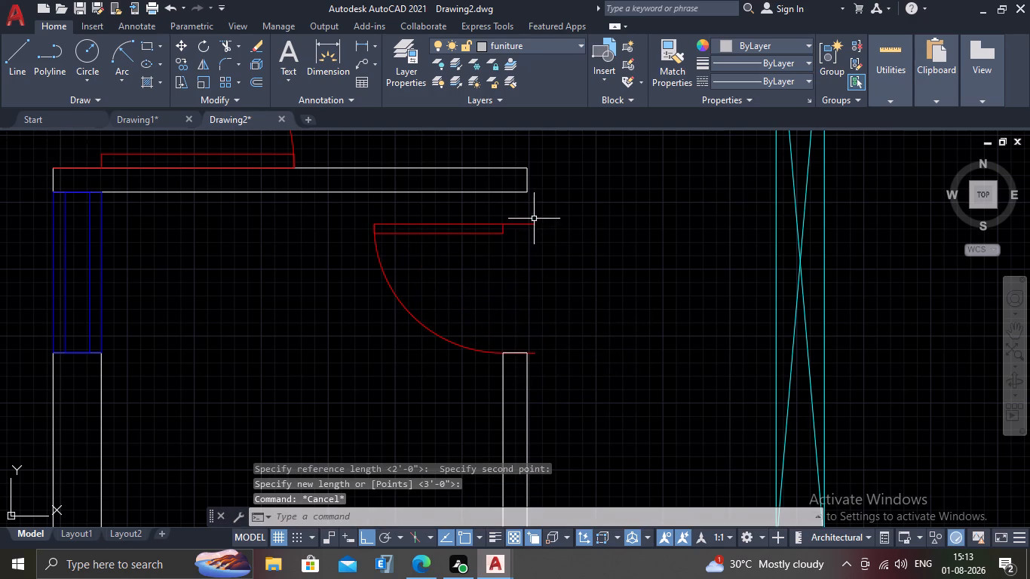
# Move the door from its hinge-side jamb end to the southeast corner of the small room's north wall.
pyautogui.click(534, 219)
pyautogui.click(489, 246)
pyautogui.press('m')
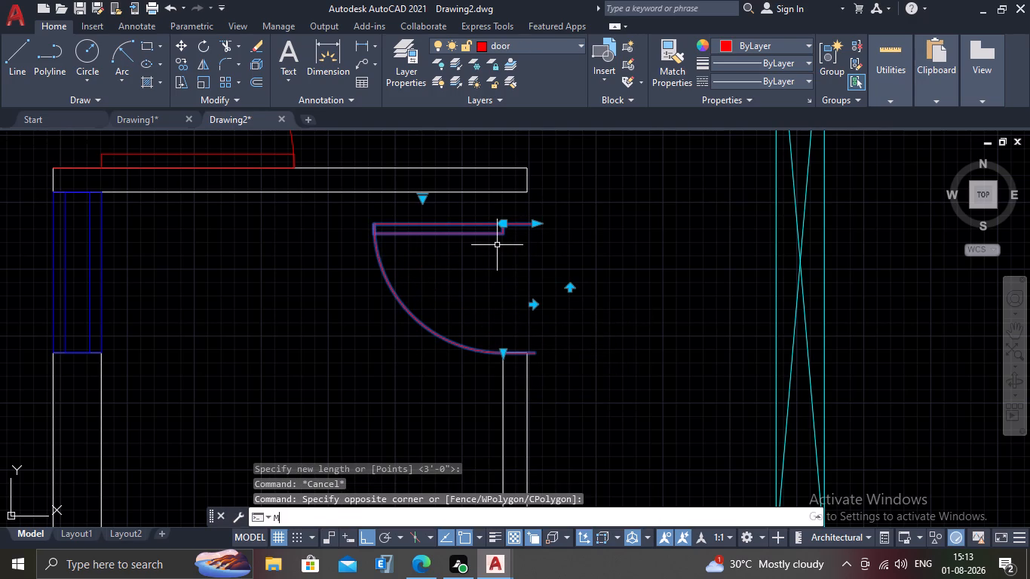
pyautogui.press('Return')
pyautogui.scroll(1, 520, 222)
pyautogui.click(540, 227)
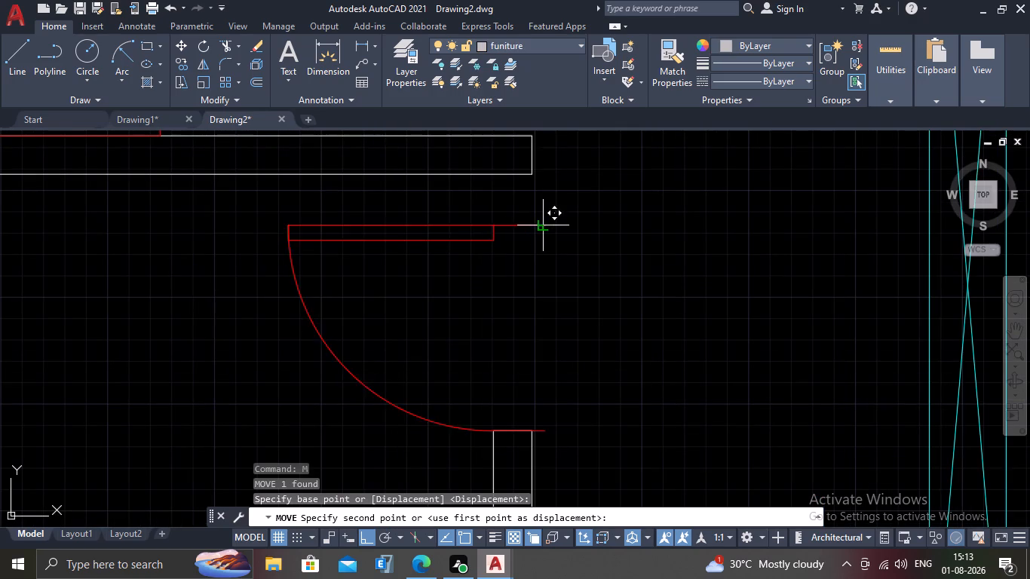
pyautogui.click(529, 172)
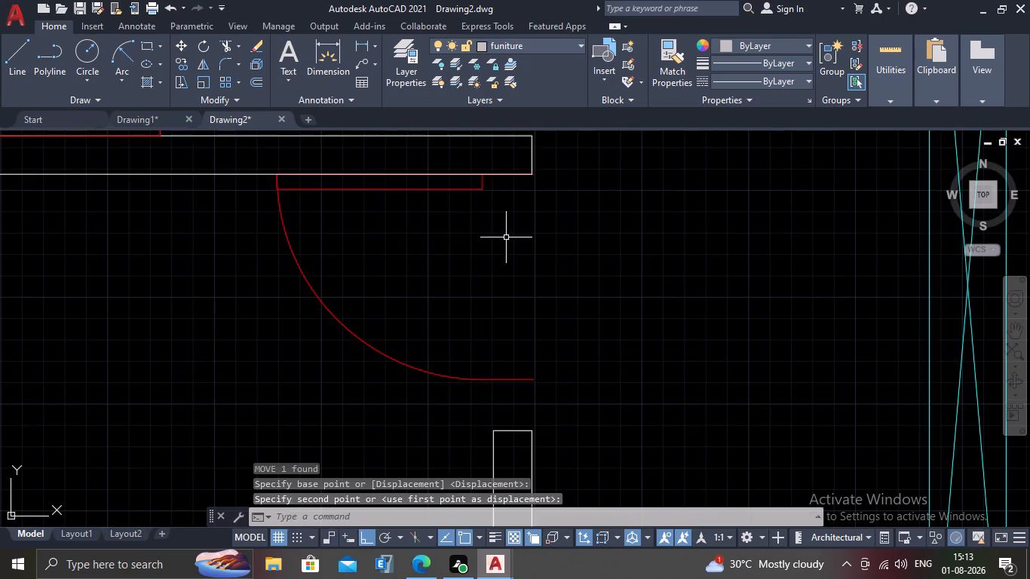
# Scale the small room's door by reference about its hinge-side jamb end, from its current opening width to the east wall stub's end.
pyautogui.click(406, 320)
pyautogui.click(350, 375)
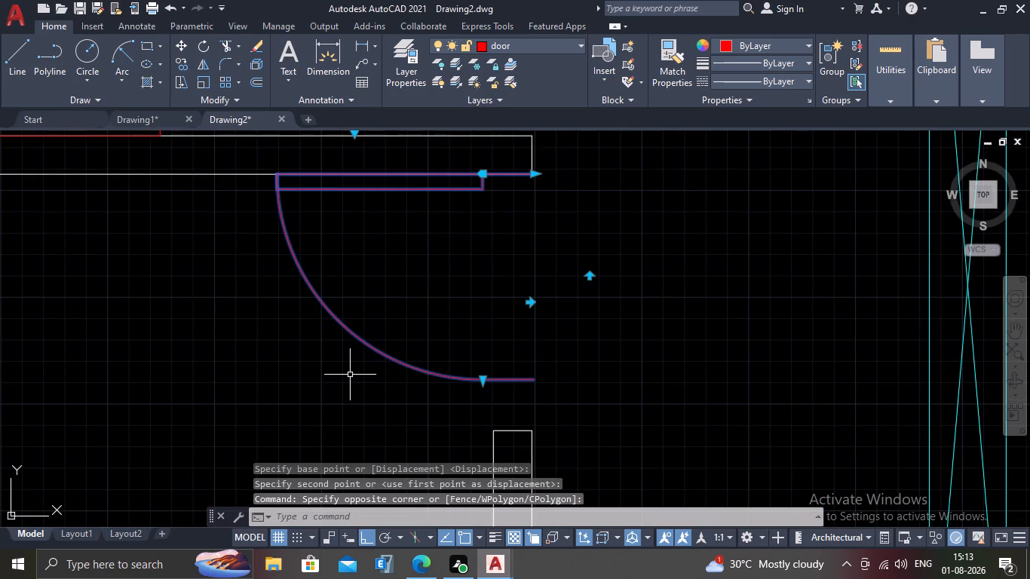
pyautogui.write('SC')
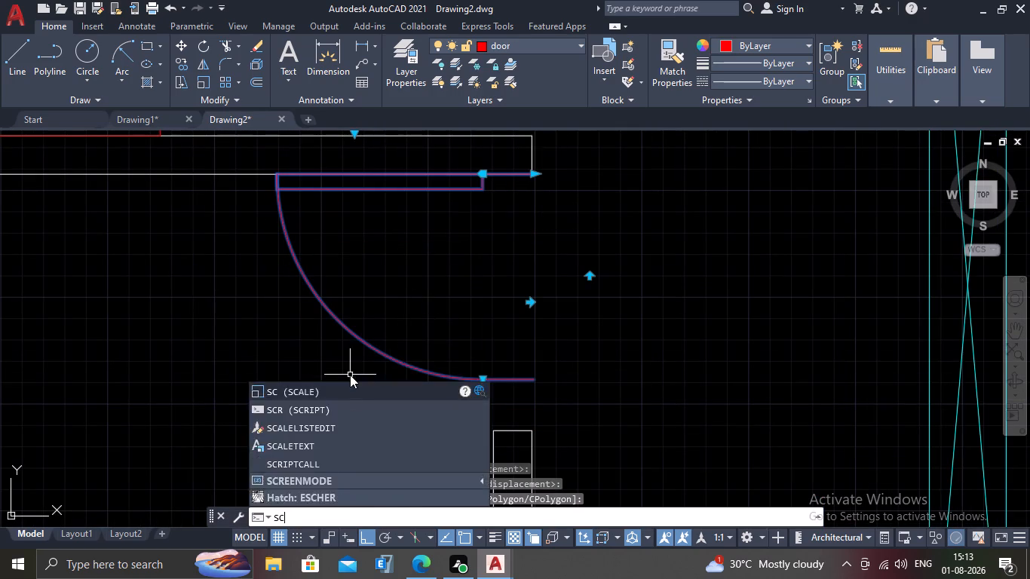
pyautogui.press('Return')
pyautogui.click(538, 176)
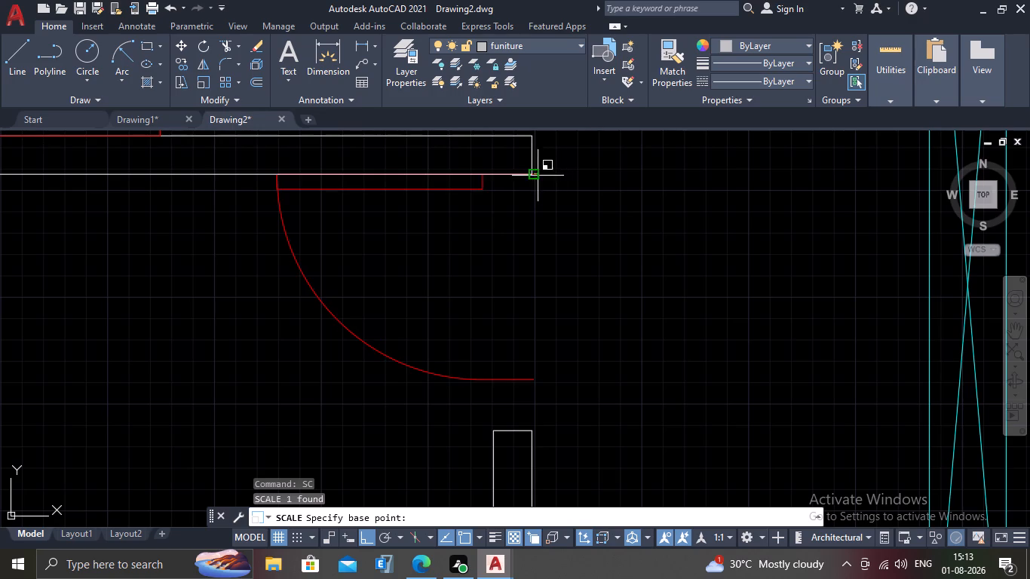
pyautogui.press('r')
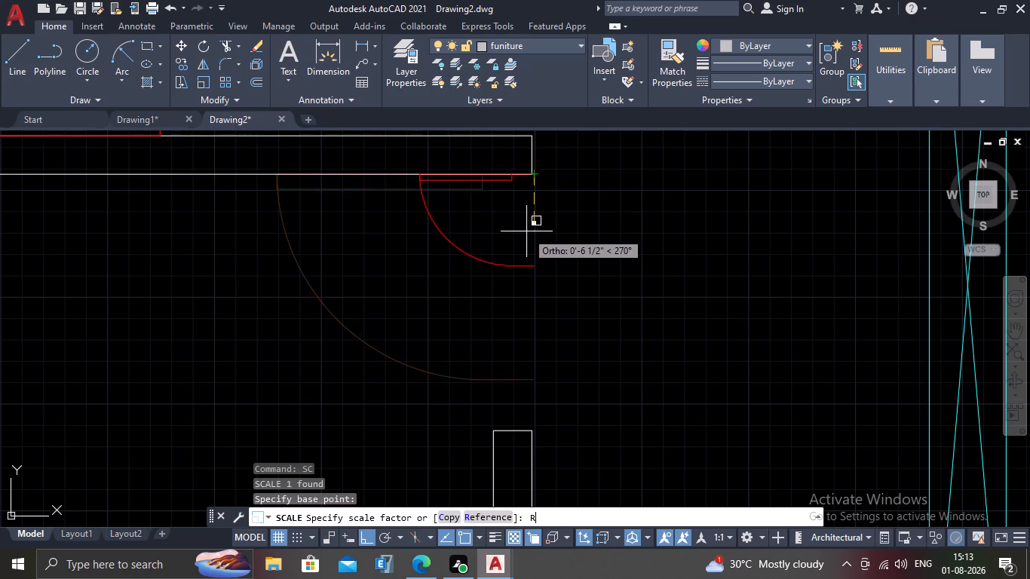
pyautogui.press('Return')
pyautogui.scroll(1, 534, 175)
pyautogui.click(535, 175)
pyautogui.scroll(-2, 513, 276)
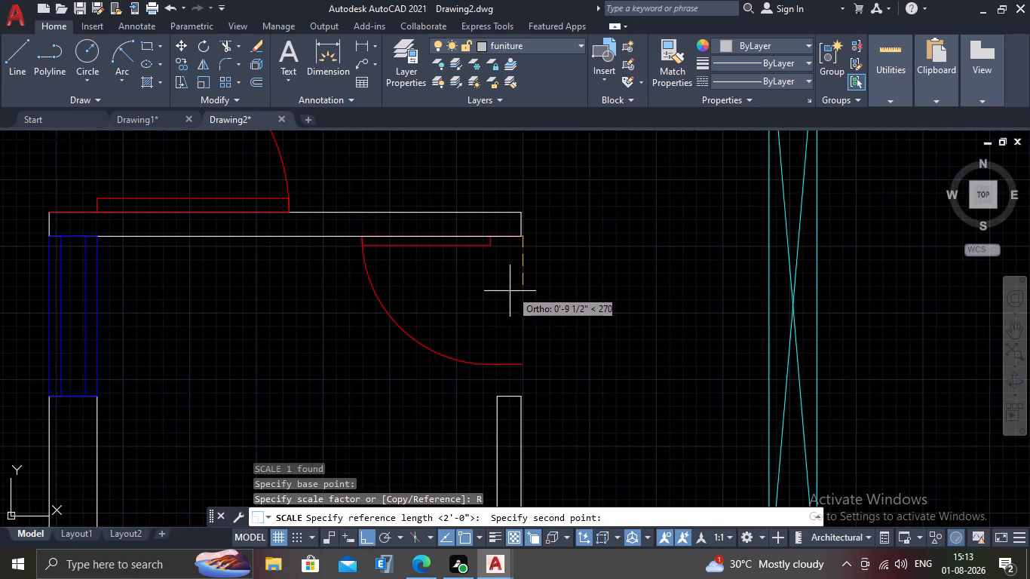
pyautogui.click(524, 363)
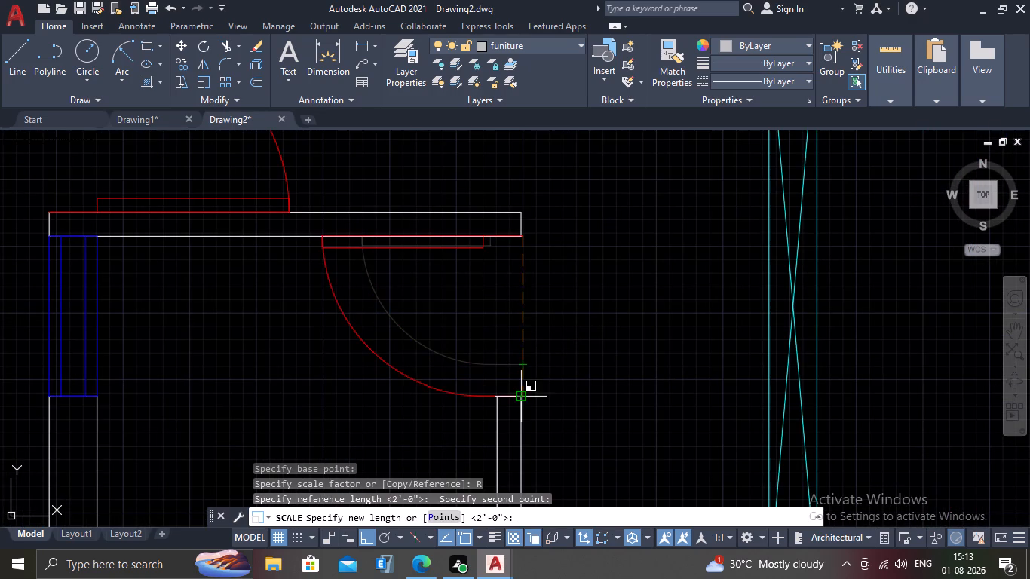
pyautogui.click(516, 395)
pyautogui.press('Escape')
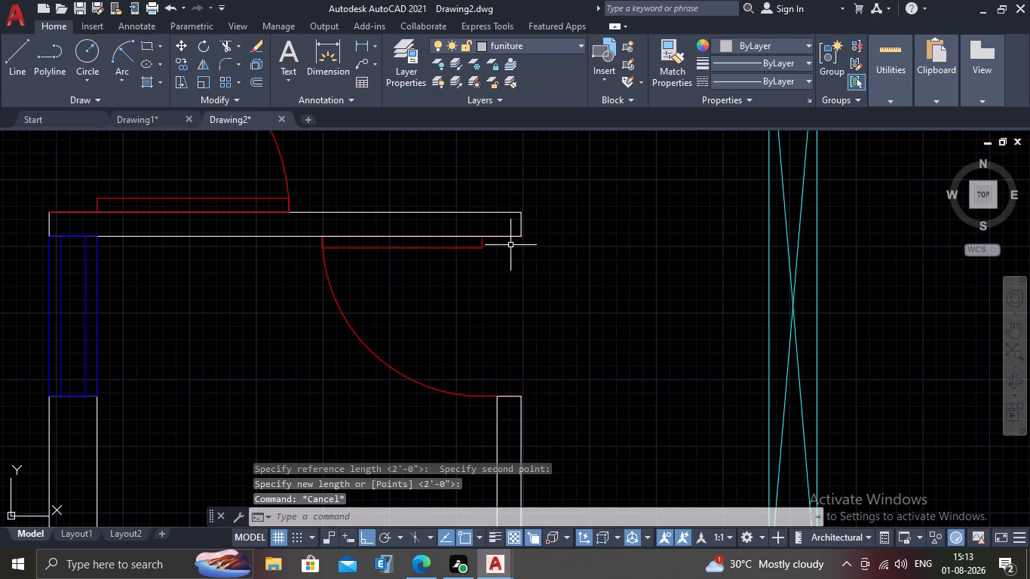
# Move the scaled door from its hinge-side jamb end exactly onto the southeast corner of the small room's north wall.
pyautogui.scroll(2, 513, 245)
pyautogui.click(444, 251)
pyautogui.click(398, 260)
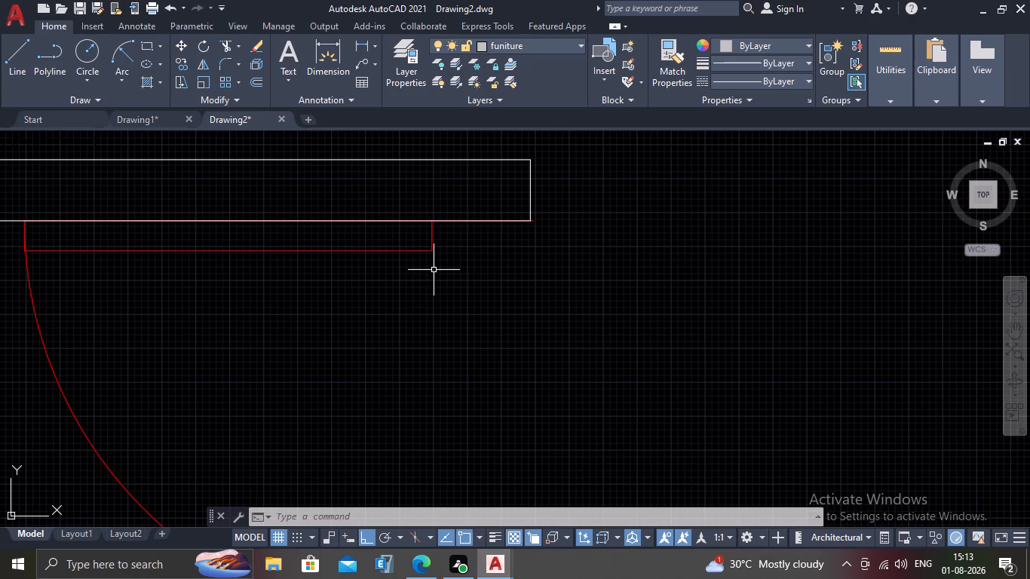
pyautogui.scroll(2, 474, 234)
pyautogui.moveTo(409, 236); pyautogui.dragTo(400, 236)
pyautogui.click(305, 263)
pyautogui.scroll(1, 661, 259)
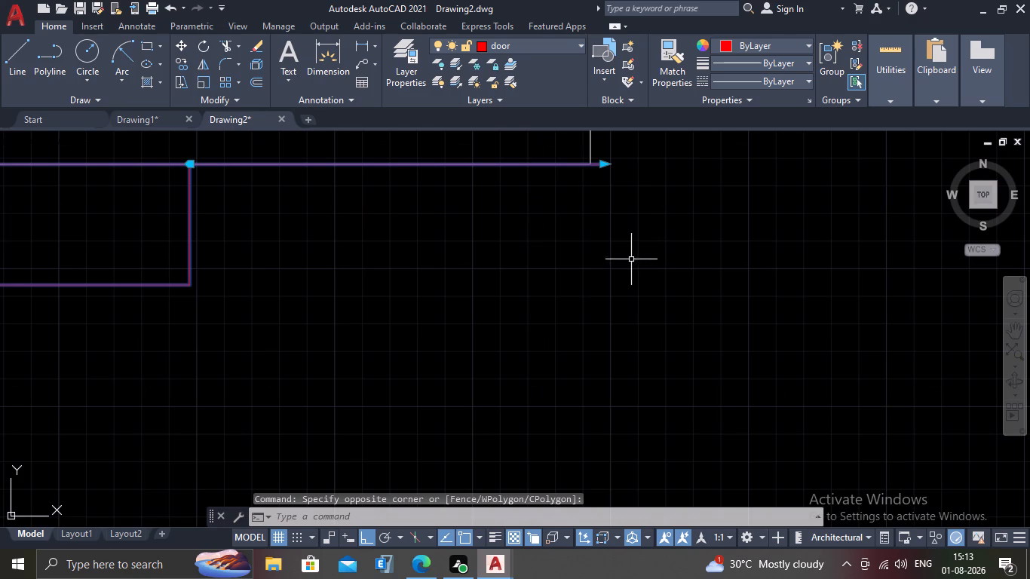
pyautogui.press('m')
pyautogui.press('Return')
pyautogui.scroll(2, 609, 163)
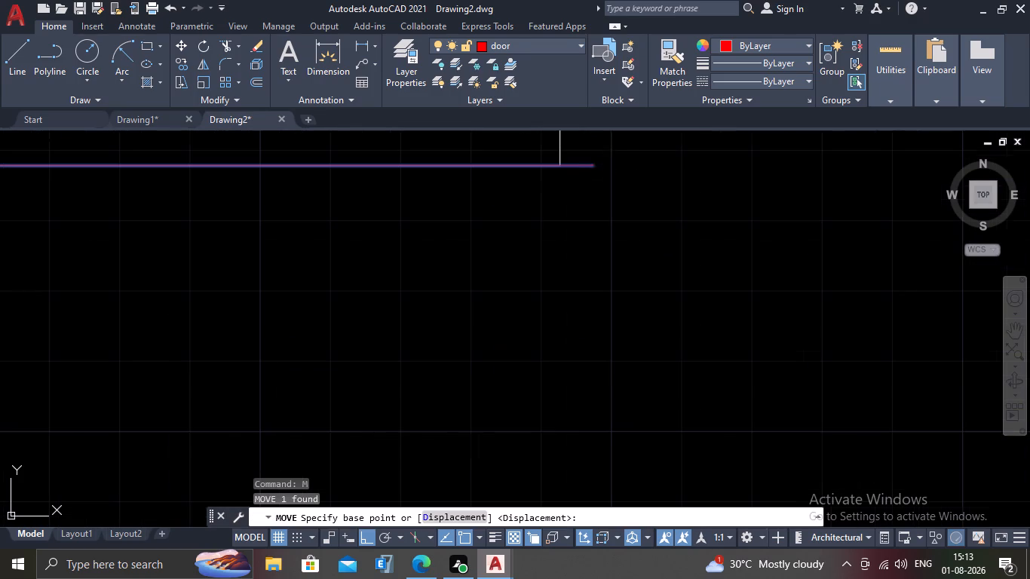
pyautogui.click(593, 163)
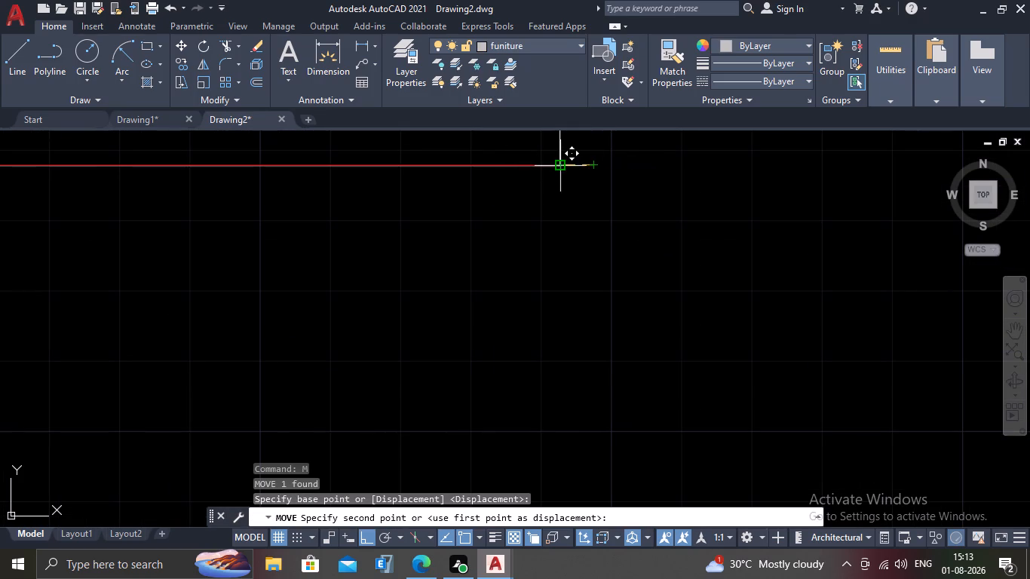
pyautogui.doubleClick(559, 163)
pyautogui.press('Escape')
pyautogui.scroll(-5, 529, 186)
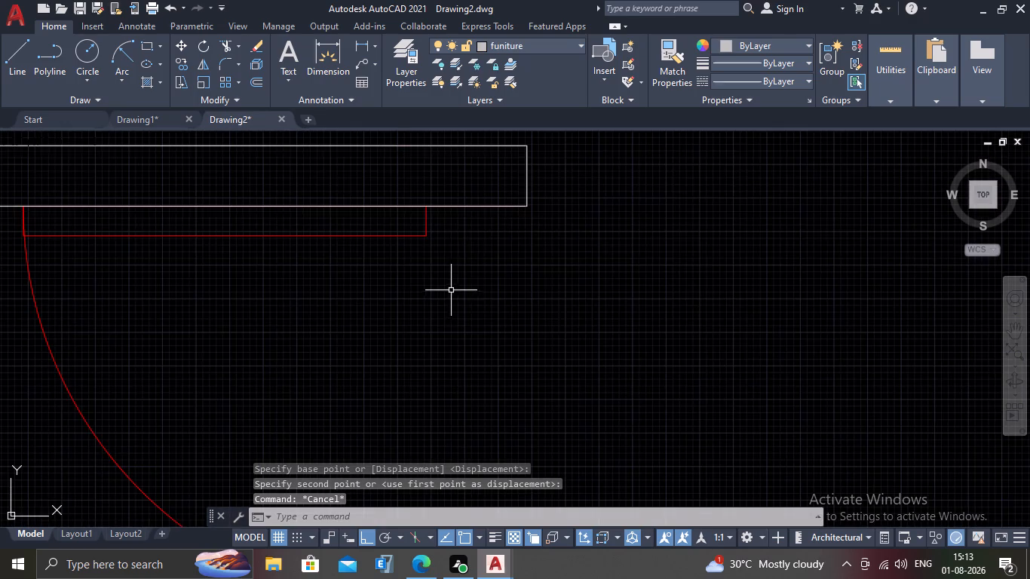
pyautogui.scroll(-3, 447, 292)
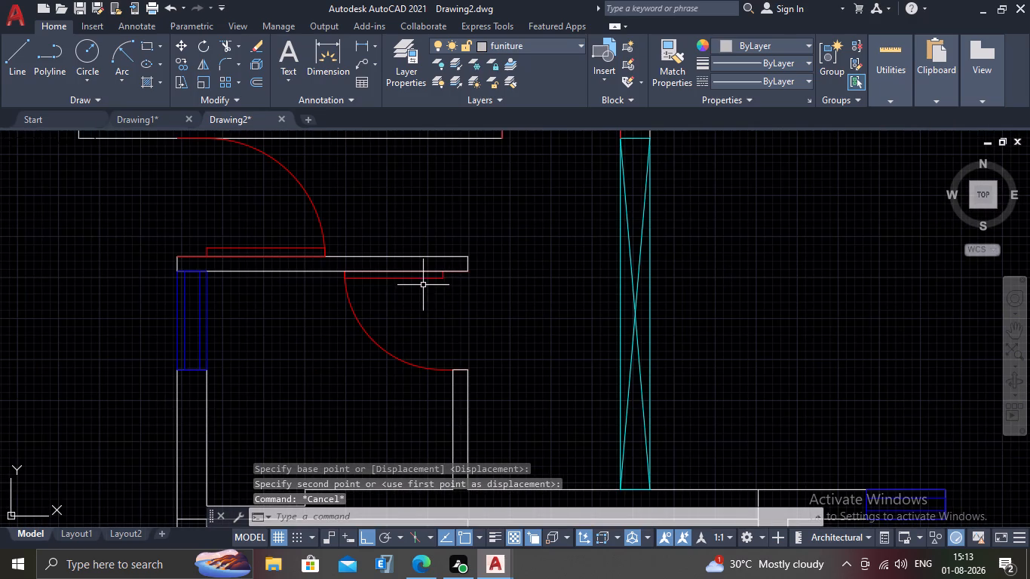
# Trim away the small room's north wall face line where it overlaps the door leaf and the door's hinge-side jamb segment.
pyautogui.scroll(2, 429, 247)
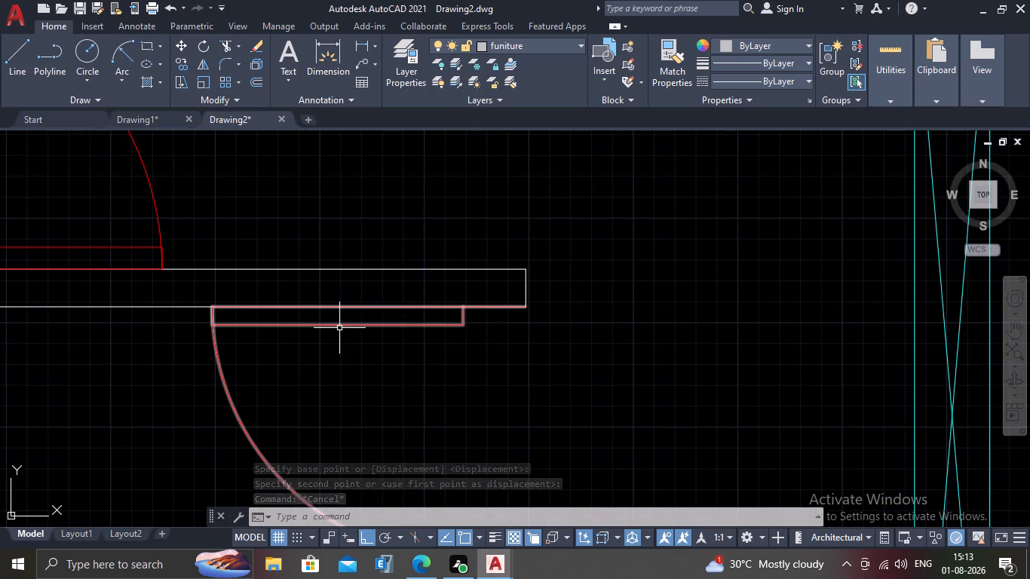
pyautogui.write('TR')
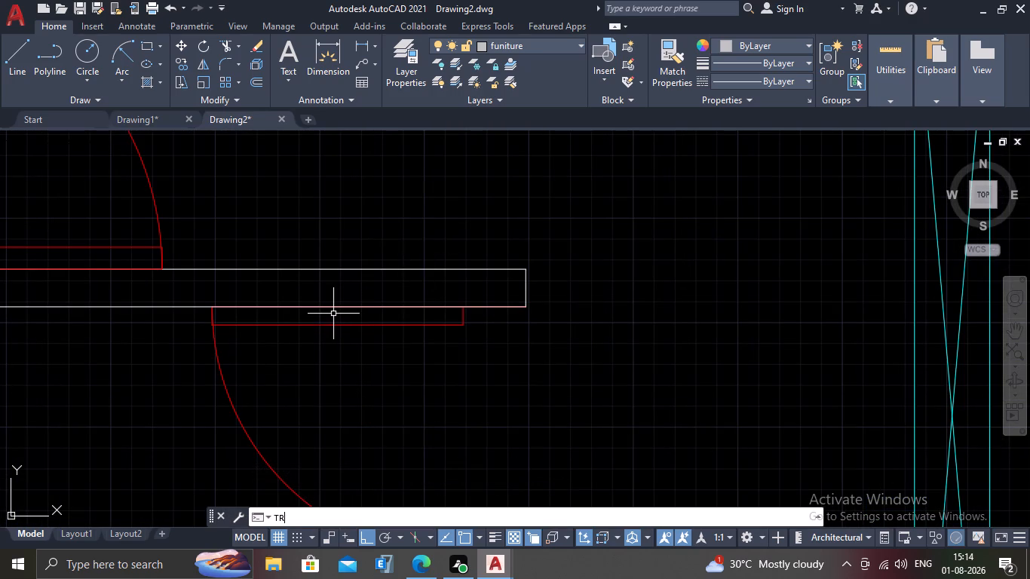
pyautogui.press('Return')
pyautogui.click(335, 307)
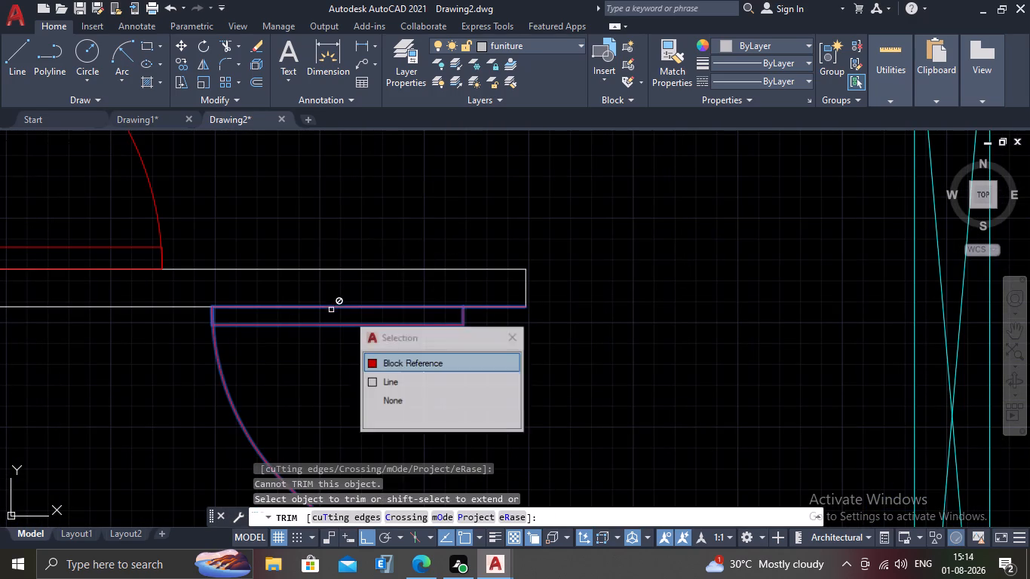
pyautogui.click(367, 386)
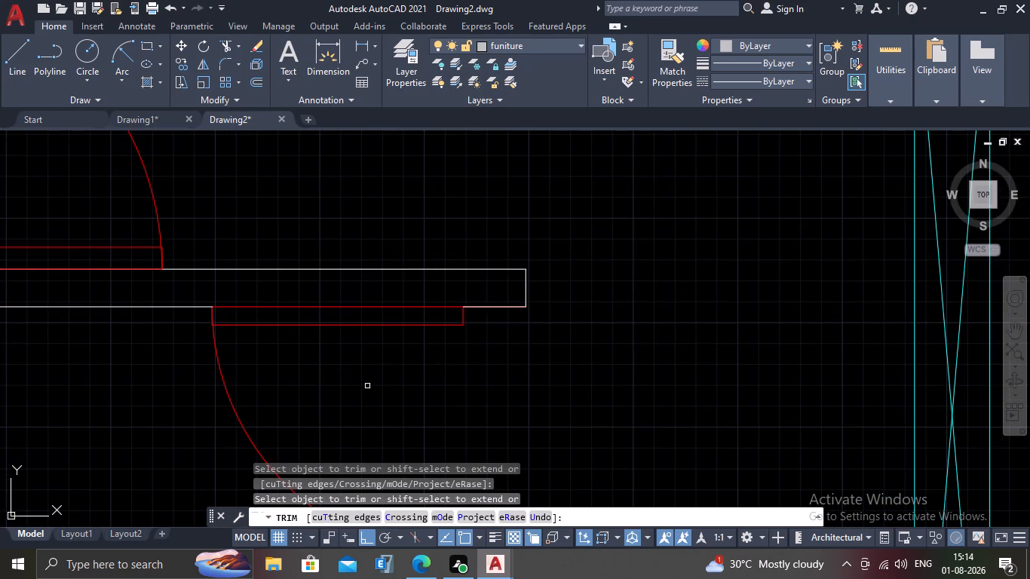
pyautogui.scroll(-1, 336, 377)
pyautogui.scroll(2, 421, 346)
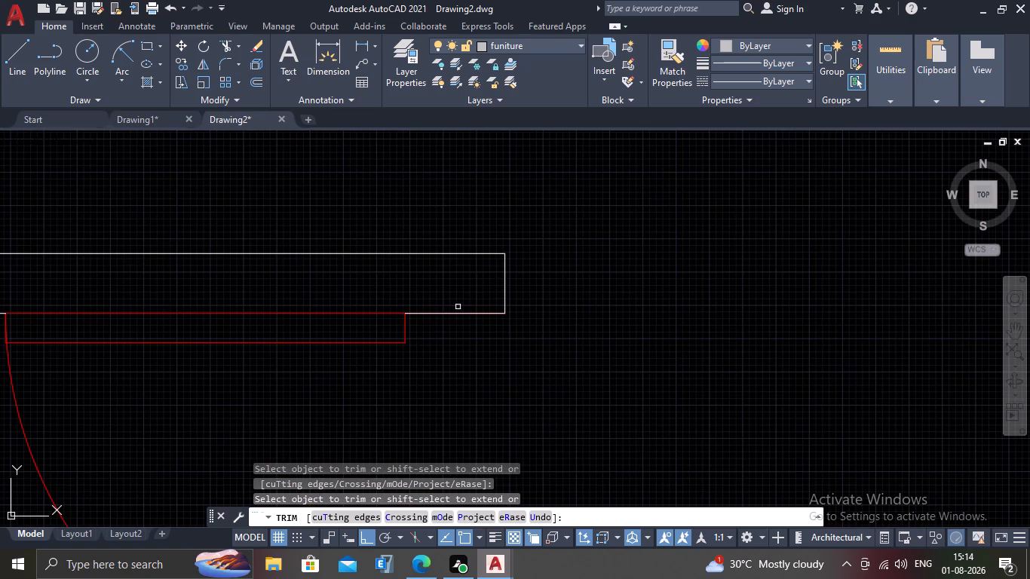
pyautogui.click(459, 315)
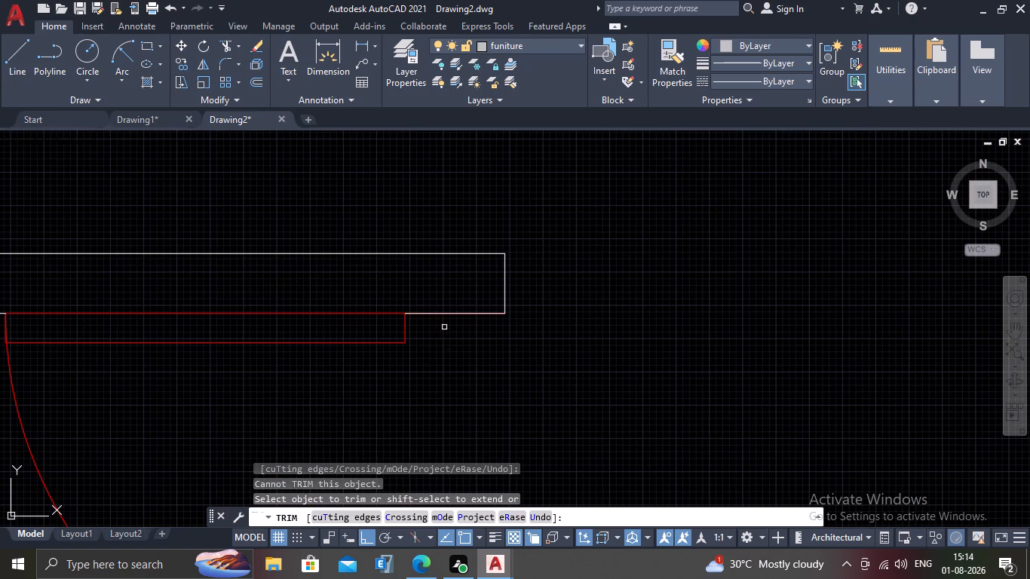
pyautogui.click(445, 314)
pyautogui.doubleClick(496, 382)
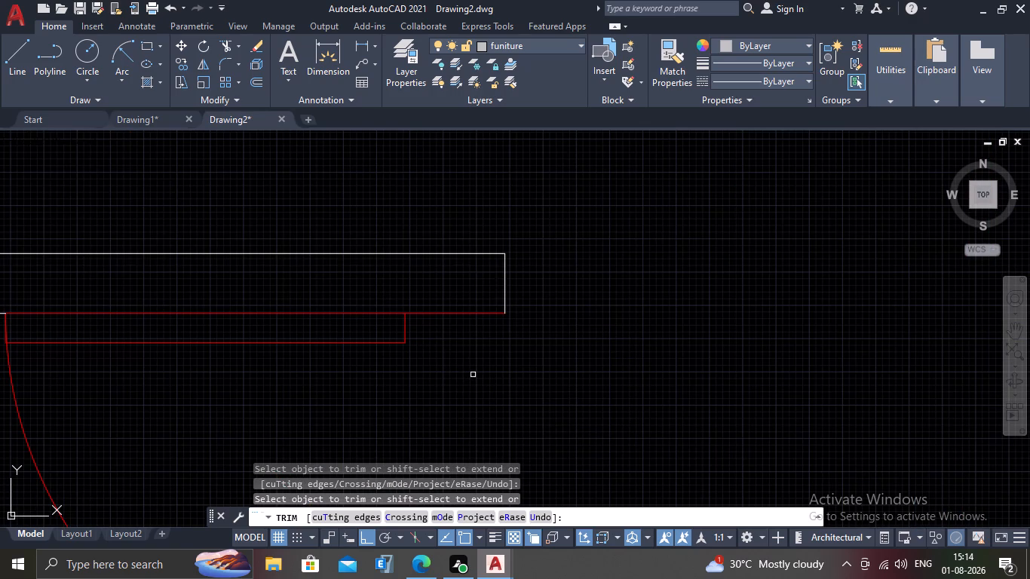
pyautogui.scroll(-3, 453, 383)
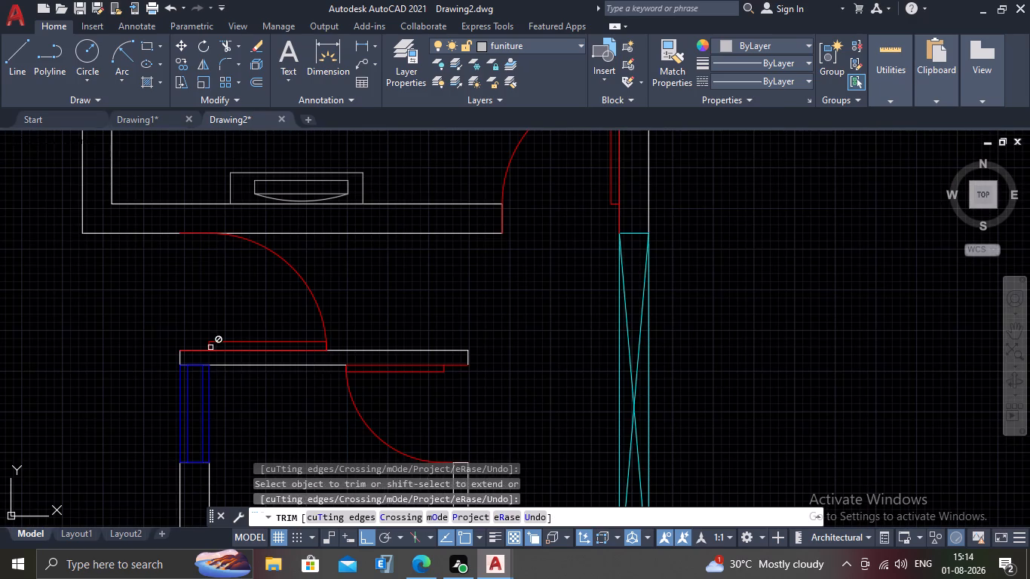
pyautogui.scroll(-1, 207, 297)
pyautogui.scroll(-2, 625, 354)
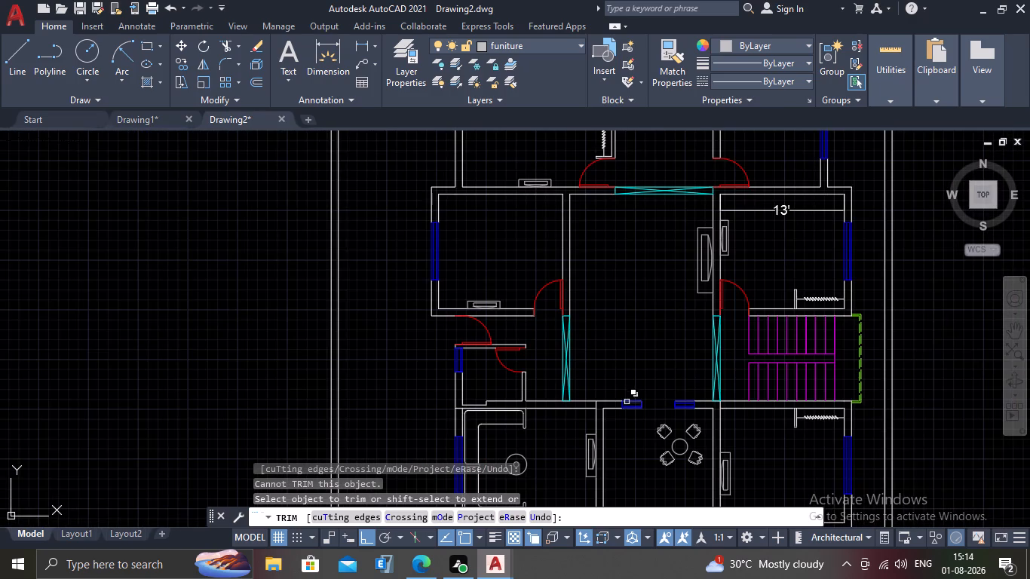
pyautogui.moveTo(627, 402); pyautogui.dragTo(593, 312, button='middle')
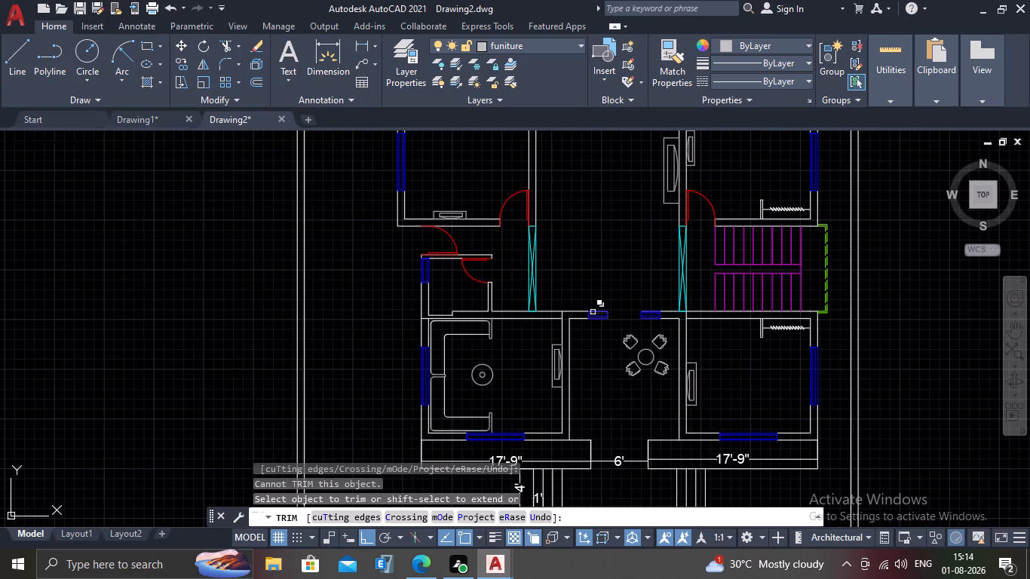
pyautogui.press('Escape')
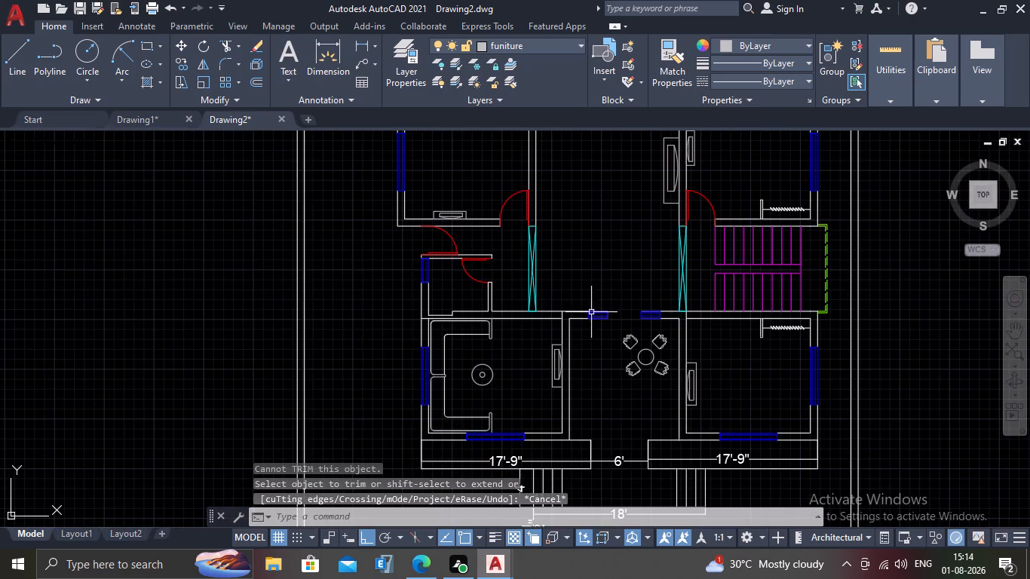
# Offset the outer face line of the sofa room's south wall, east of the window, 3'3" north into the room.
pyautogui.scroll(-1, 548, 322)
pyautogui.moveTo(522, 324); pyautogui.dragTo(504, 276, button='middle')
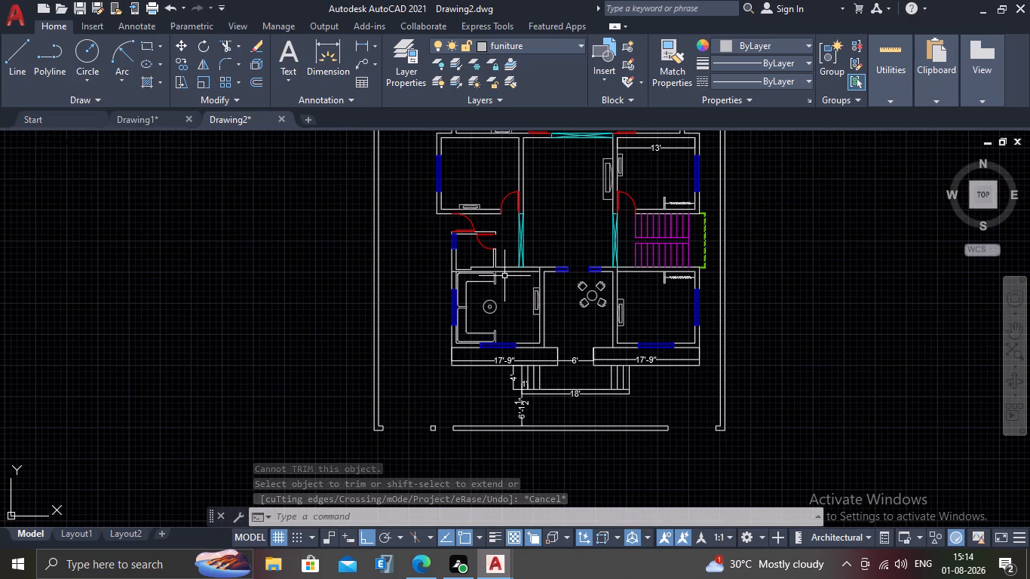
pyautogui.scroll(-1, 504, 276)
pyautogui.moveTo(507, 254); pyautogui.dragTo(493, 240, button='middle')
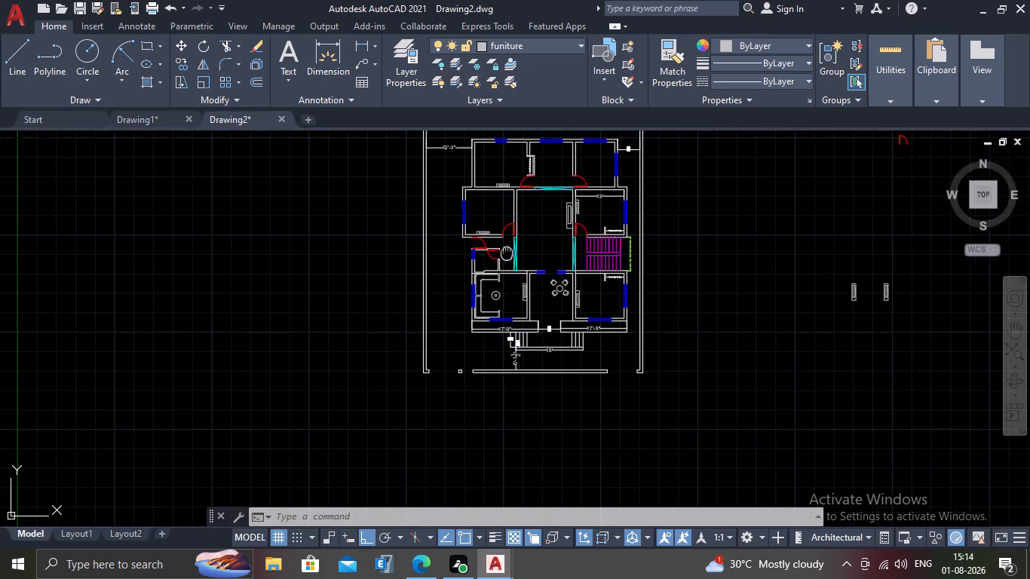
pyautogui.moveTo(493, 240); pyautogui.dragTo(402, 187, button='middle')
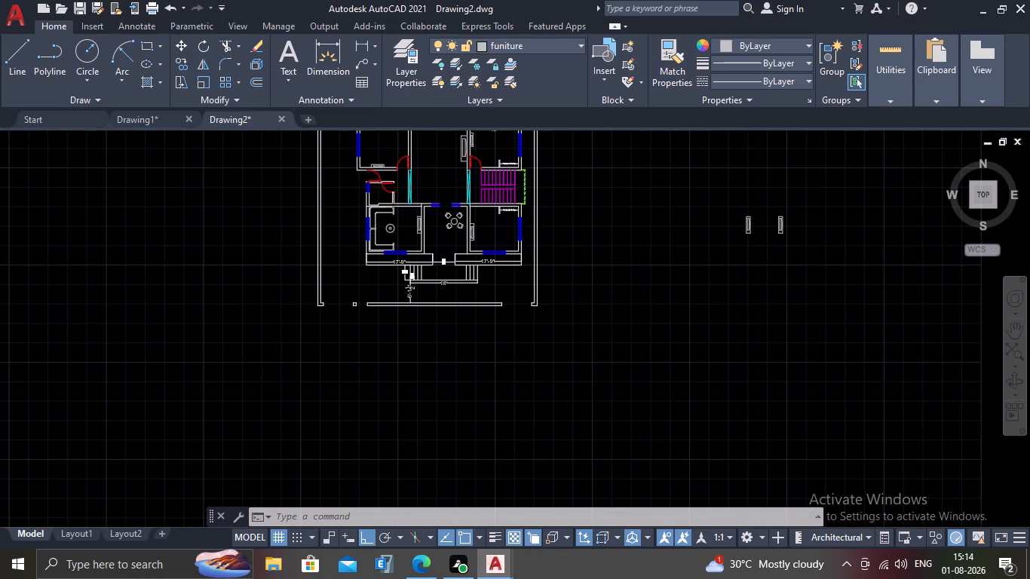
pyautogui.scroll(1, 404, 172)
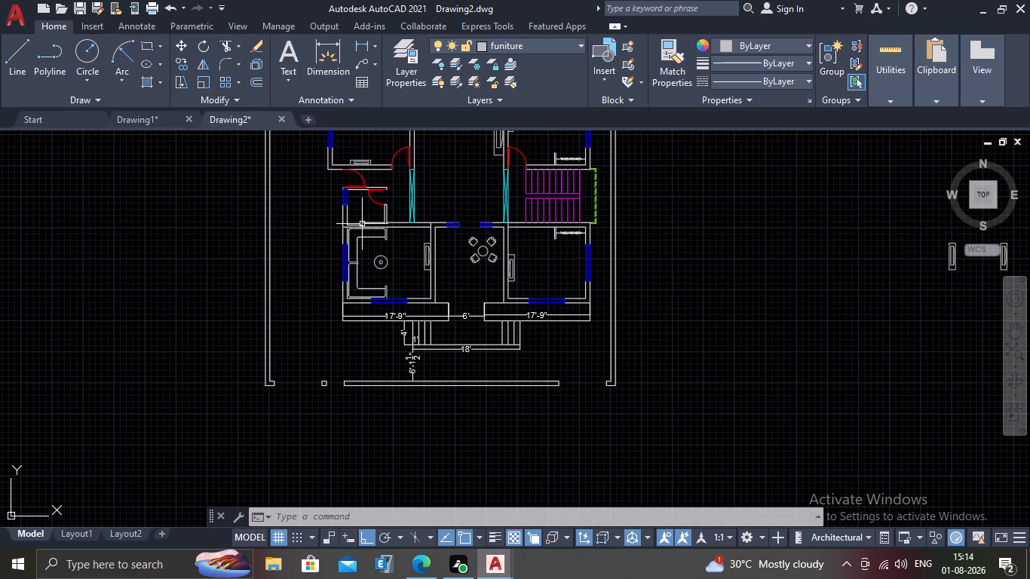
pyautogui.scroll(1, 466, 311)
pyautogui.moveTo(466, 310); pyautogui.dragTo(452, 304, button='middle')
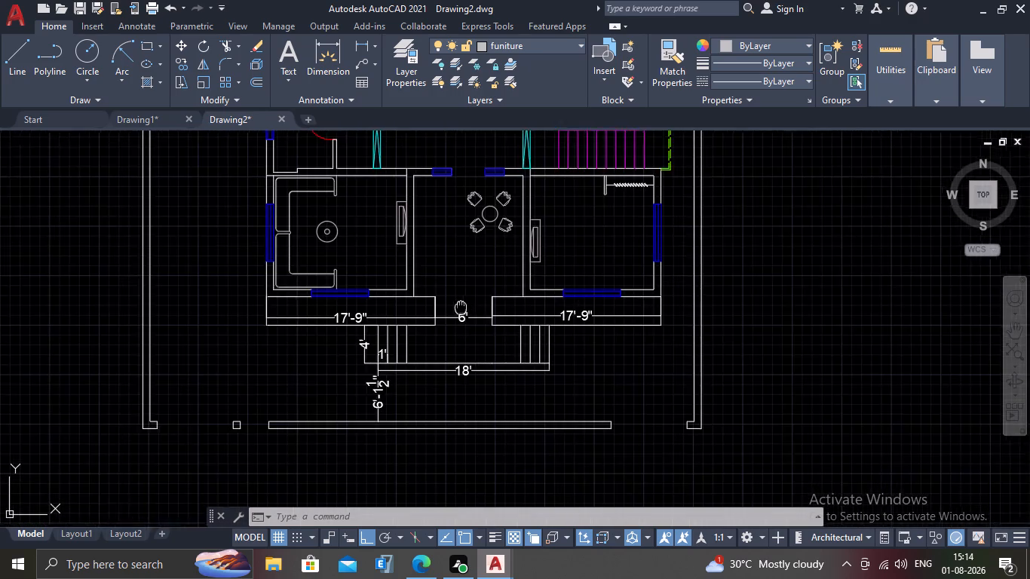
pyautogui.moveTo(452, 304); pyautogui.dragTo(439, 284, button='middle')
pyautogui.scroll(2, 440, 284)
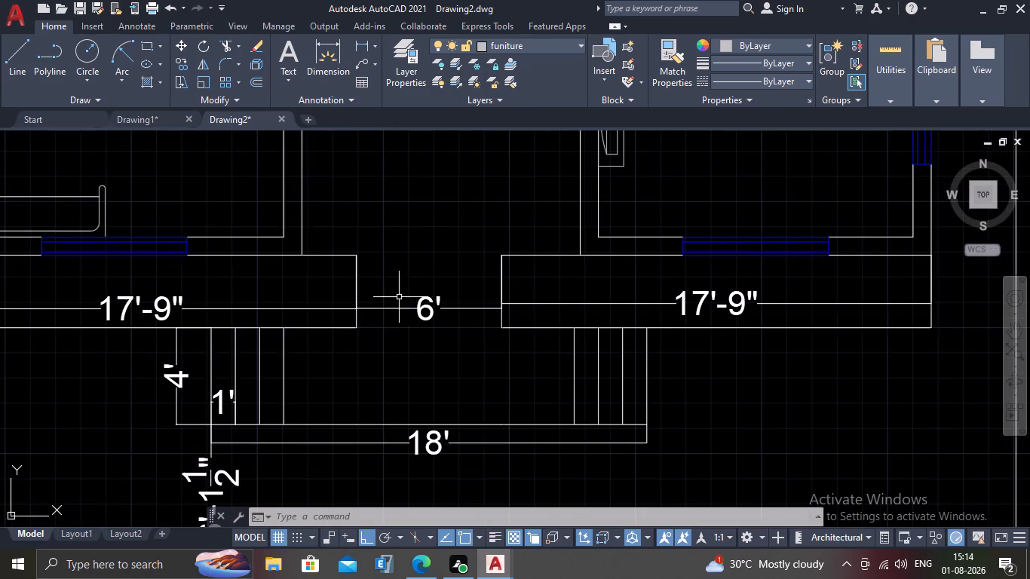
pyautogui.scroll(-1, 379, 290)
pyautogui.moveTo(334, 276); pyautogui.dragTo(364, 303, button='middle')
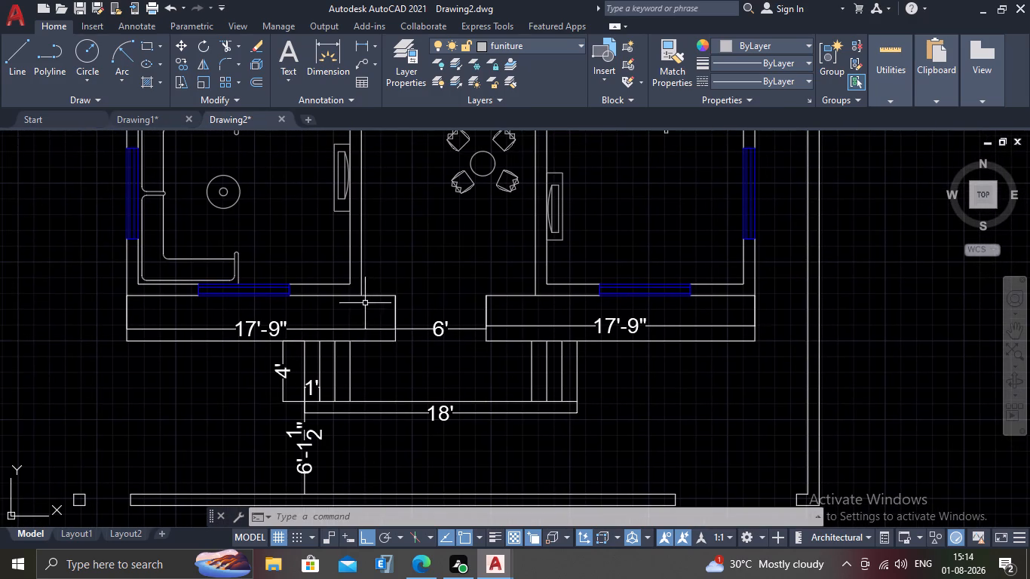
pyautogui.scroll(1, 350, 294)
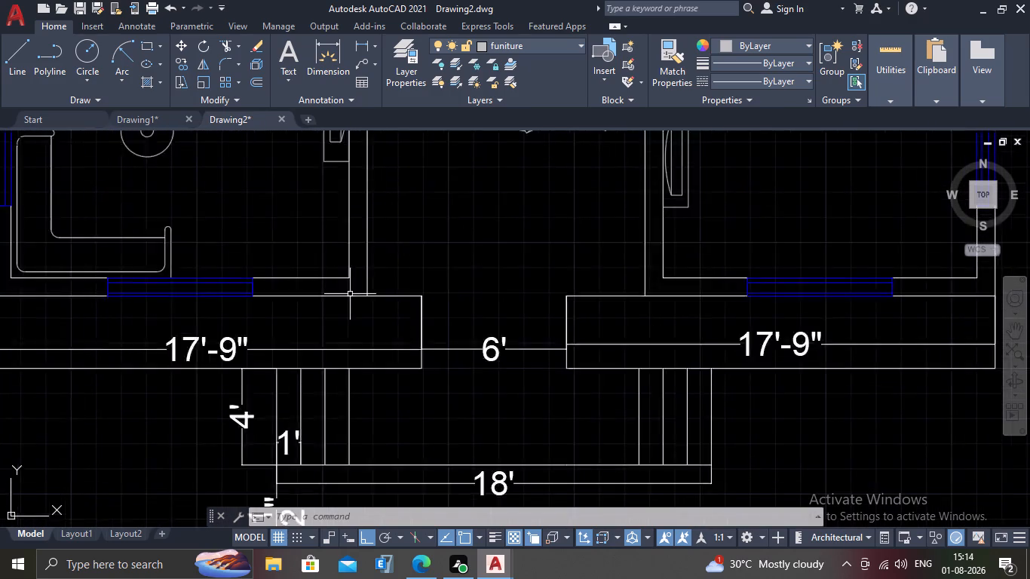
pyautogui.scroll(1, 350, 294)
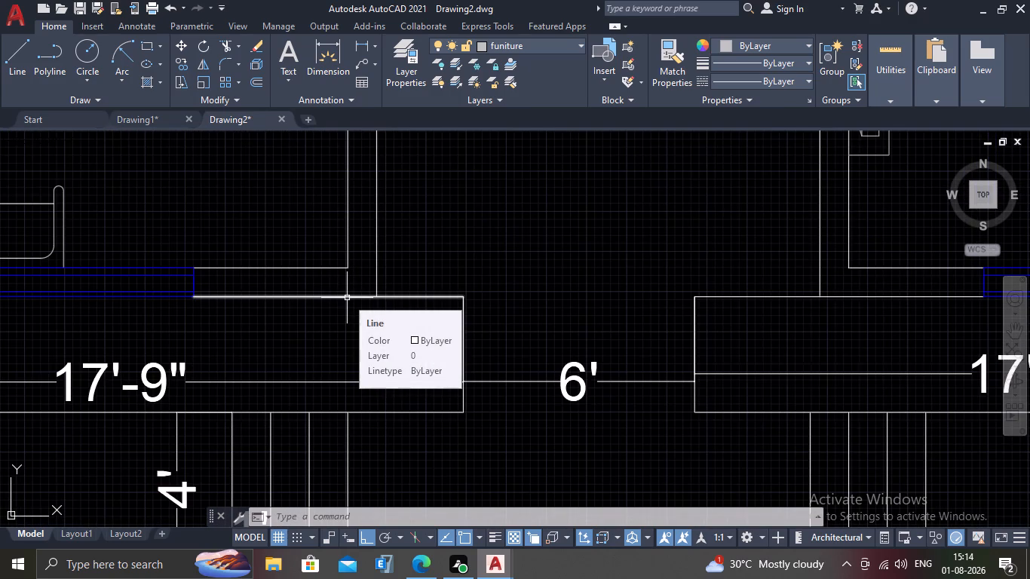
pyautogui.press('o')
pyautogui.press('Return')
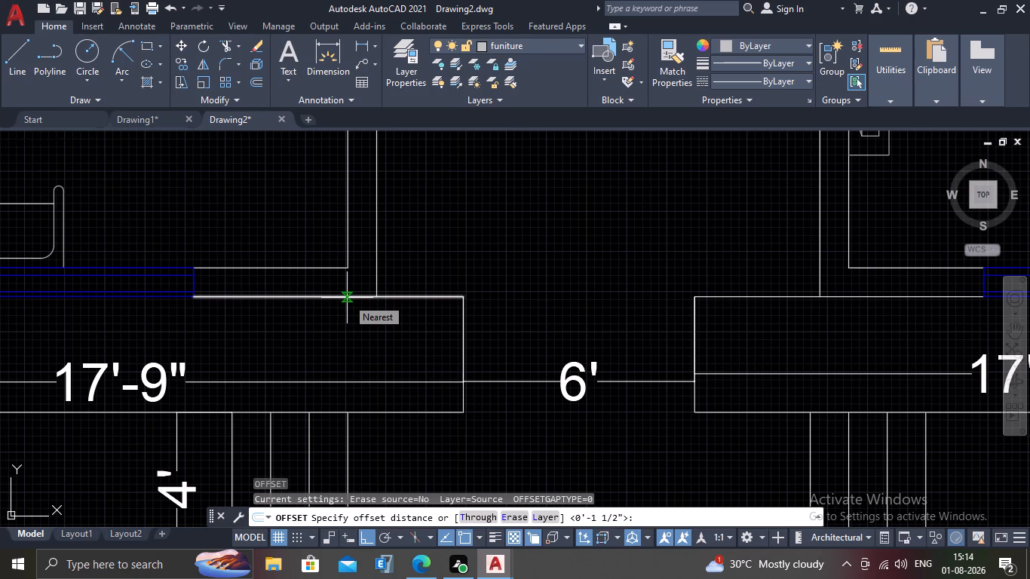
pyautogui.press('3')
pyautogui.write("'3")
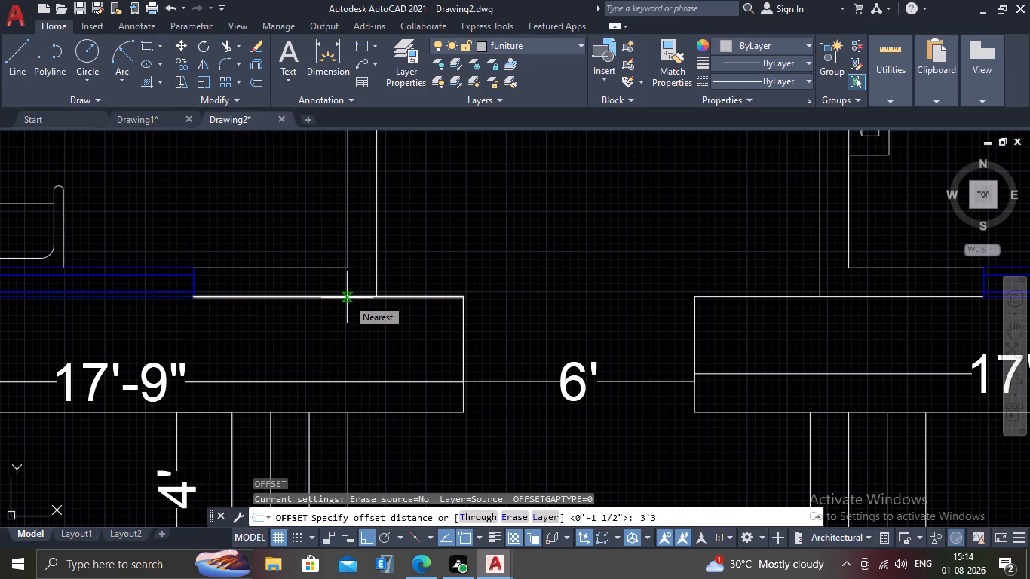
pyautogui.hotkey('shift', '"')
pyautogui.press('Return')
pyautogui.click(347, 298)
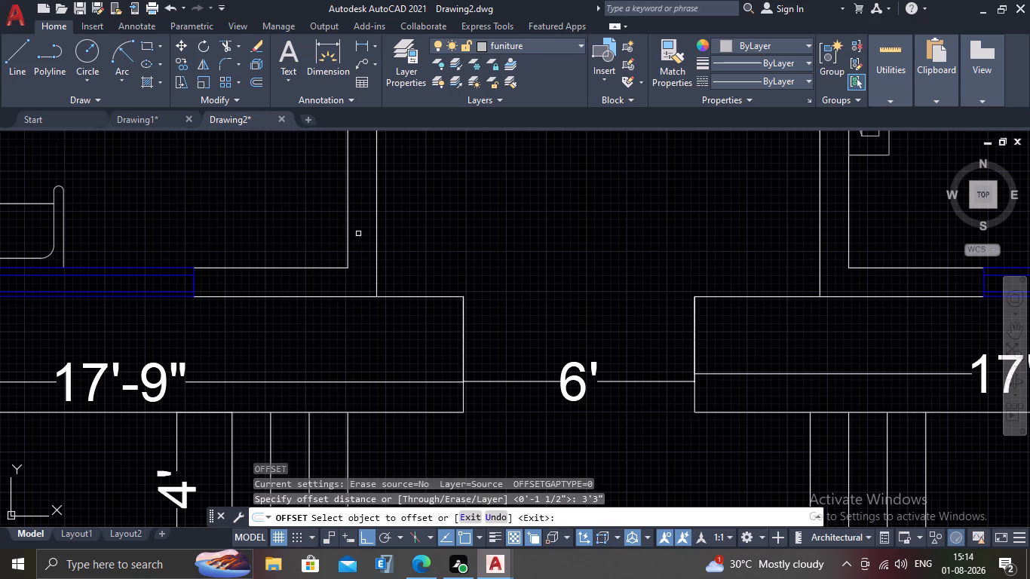
pyautogui.click(366, 297)
pyautogui.click(372, 250)
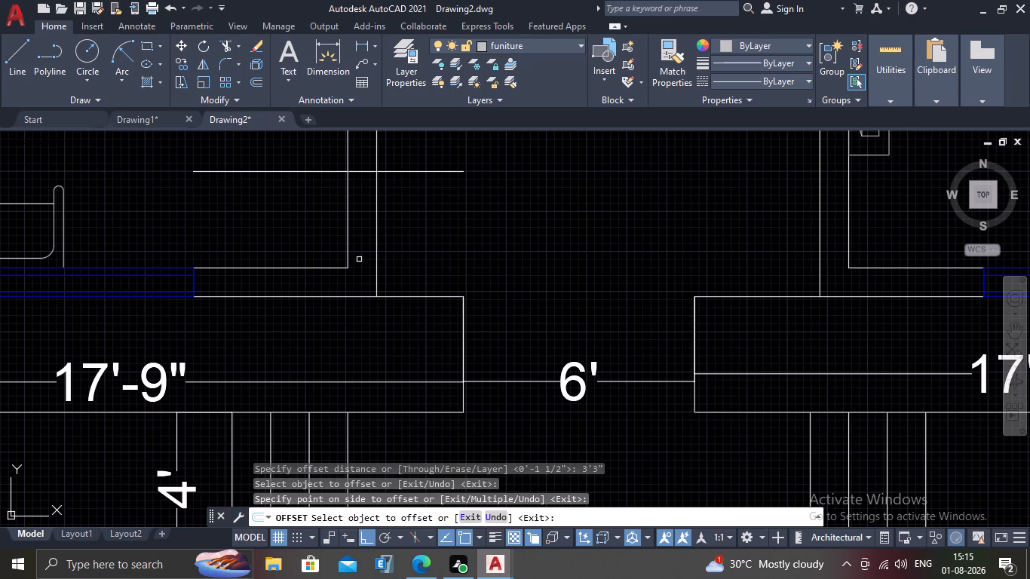
pyautogui.press('Escape')
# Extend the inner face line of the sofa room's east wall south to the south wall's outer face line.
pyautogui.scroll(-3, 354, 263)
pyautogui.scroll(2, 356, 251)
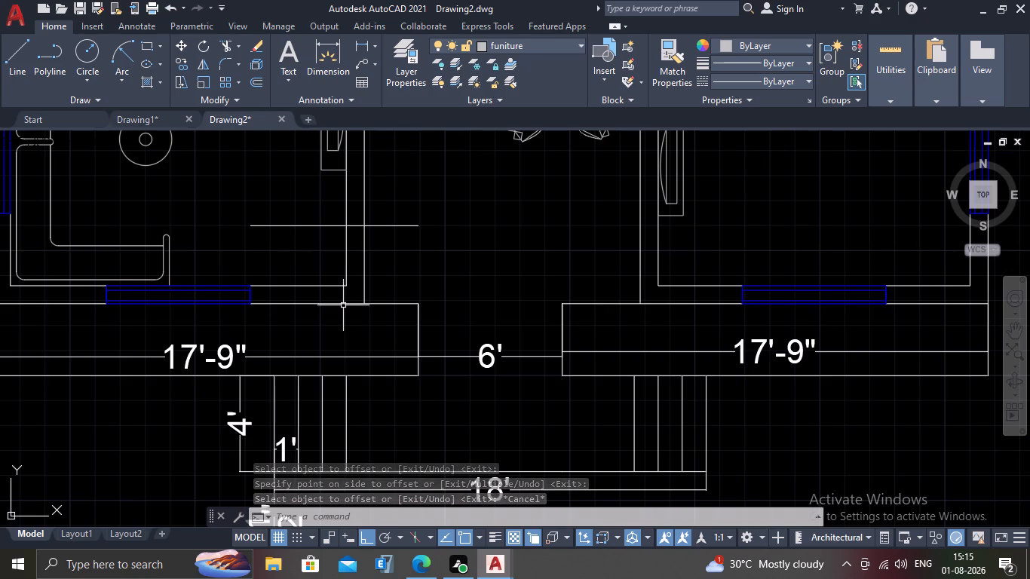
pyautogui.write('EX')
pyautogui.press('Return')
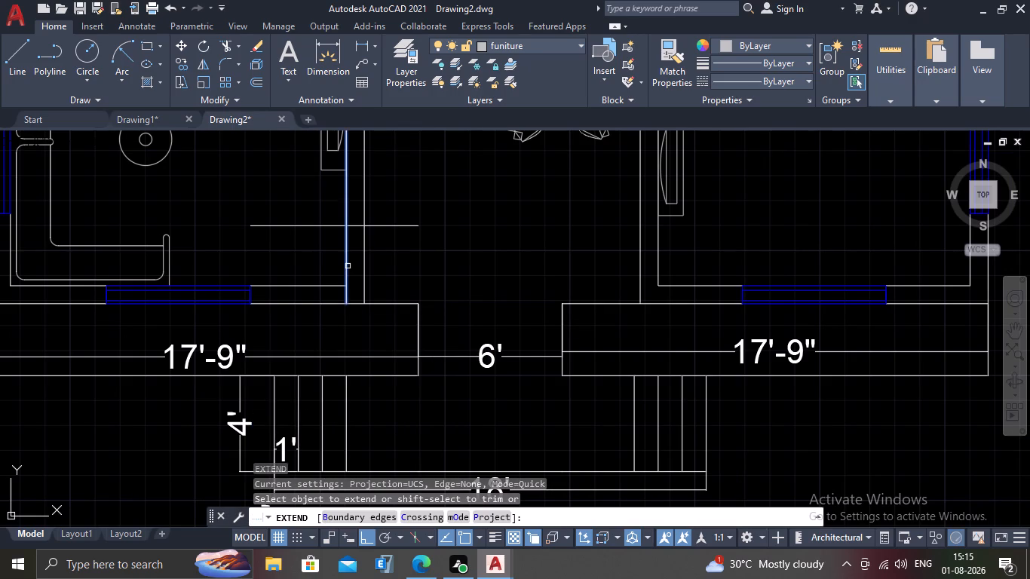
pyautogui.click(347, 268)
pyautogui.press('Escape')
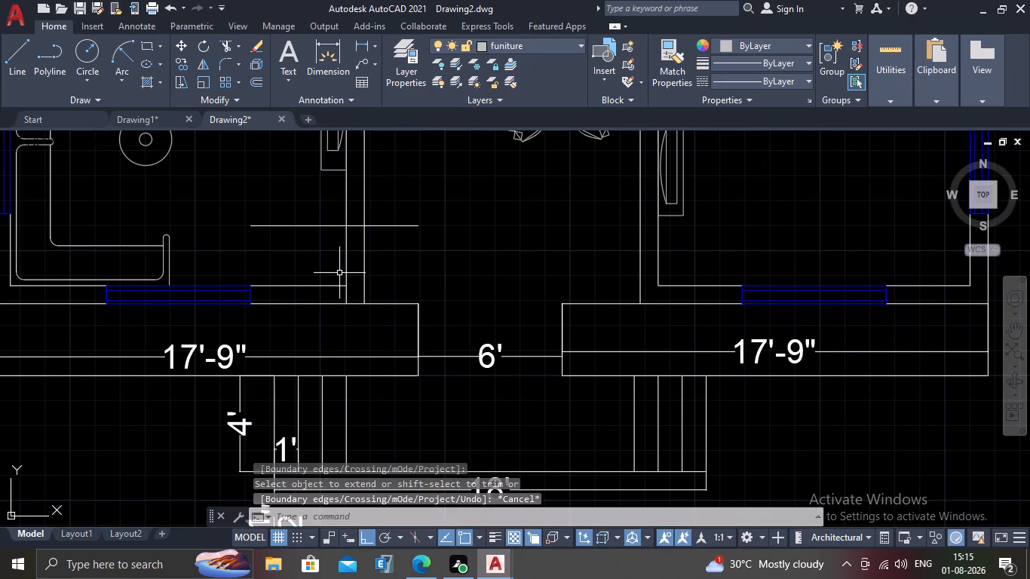
# Trim the east wall's inner face line below the offset line and the offset line's overhangs on both sides of the wall.
pyautogui.write('TR')
pyautogui.press('Return')
pyautogui.click(338, 269)
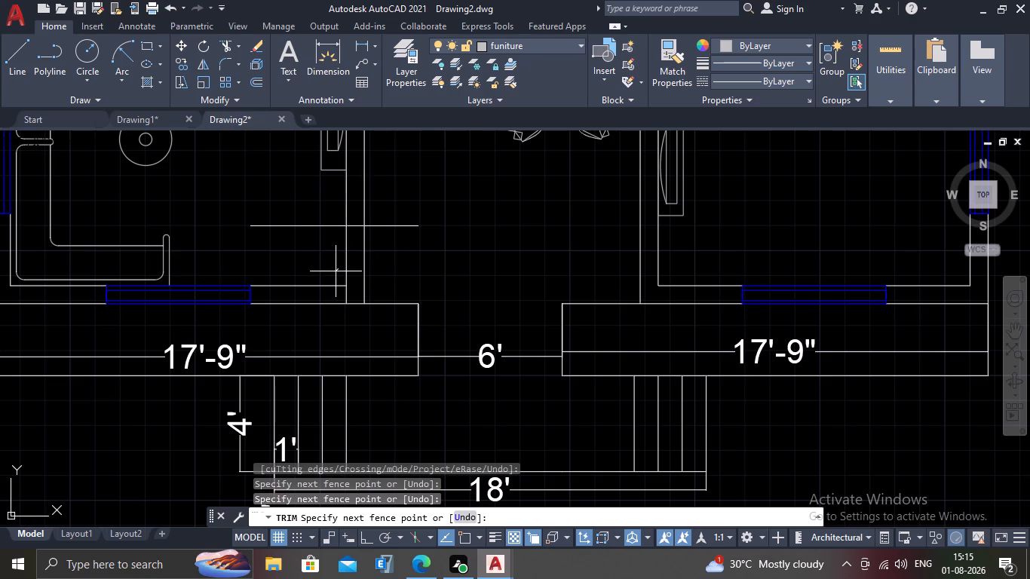
pyautogui.click(348, 265)
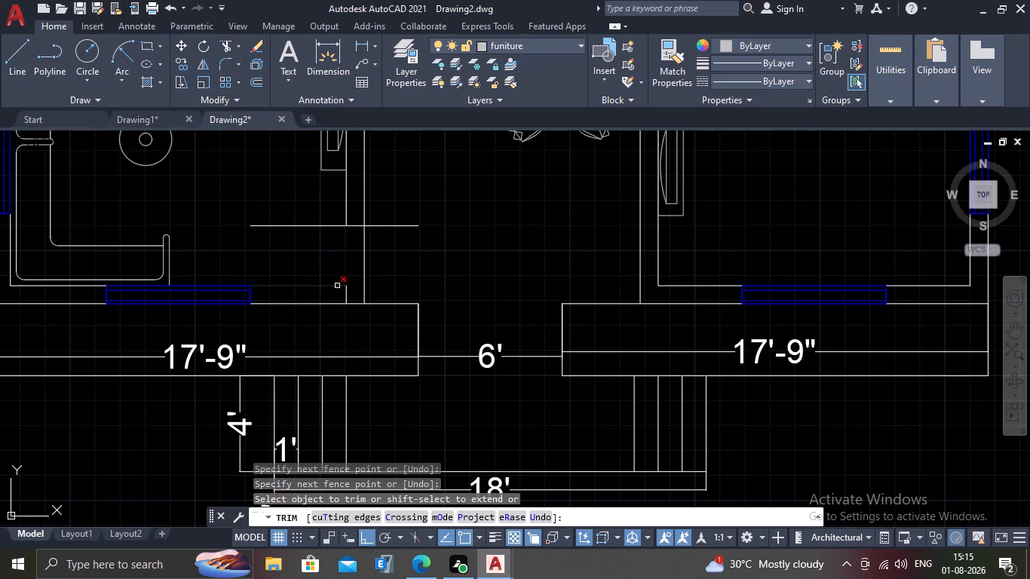
pyautogui.click(346, 293)
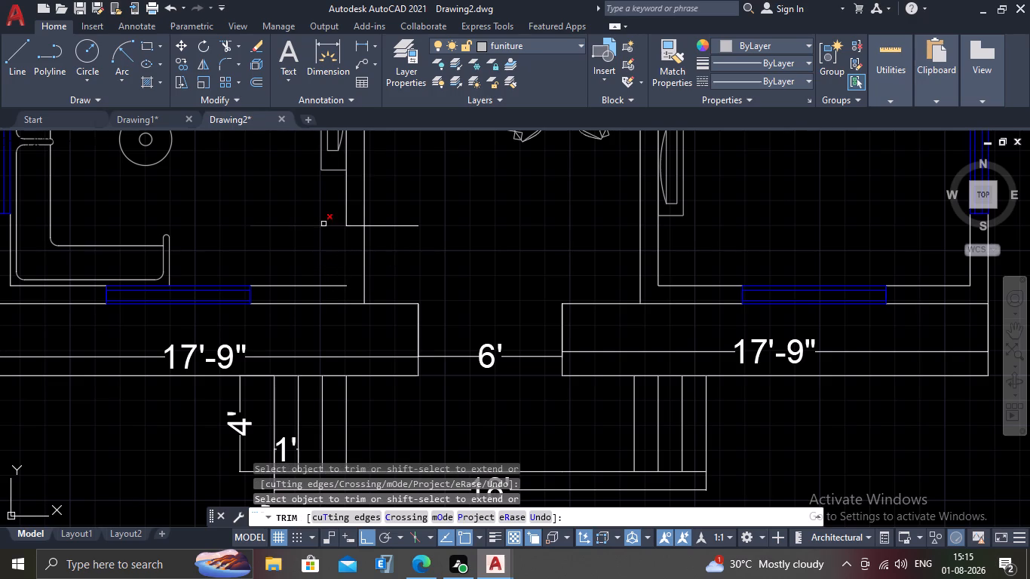
pyautogui.click(323, 224)
pyautogui.click(391, 226)
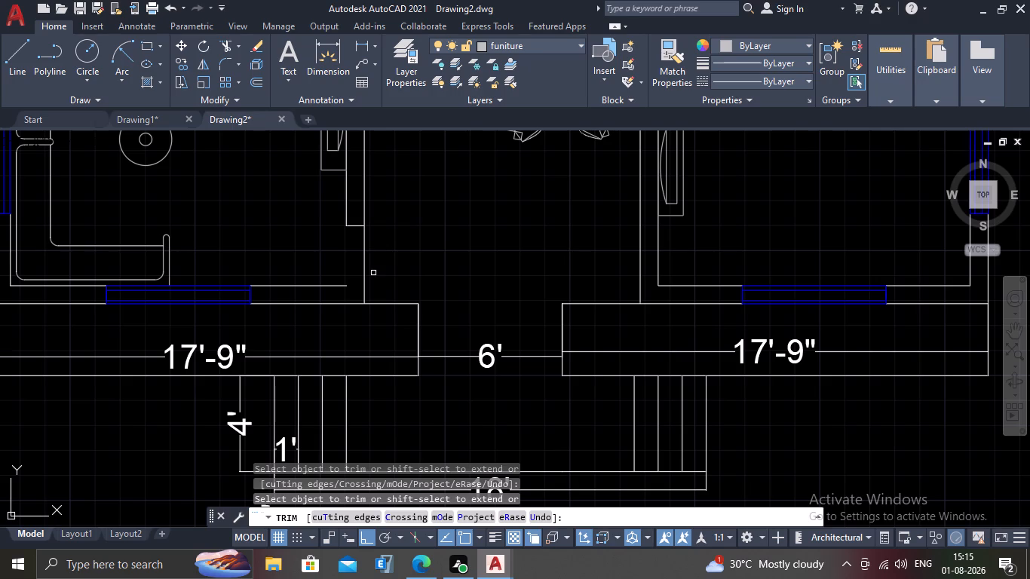
pyautogui.press('Escape')
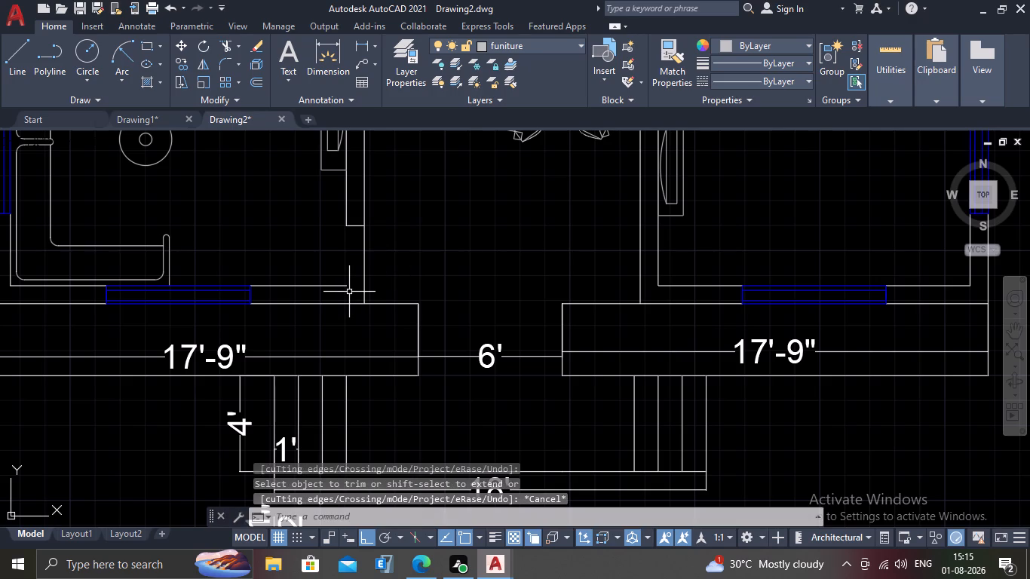
# Extend the sofa room's south wall inner face line east to the east wall's outer face.
pyautogui.write('EX')
pyautogui.press('Return')
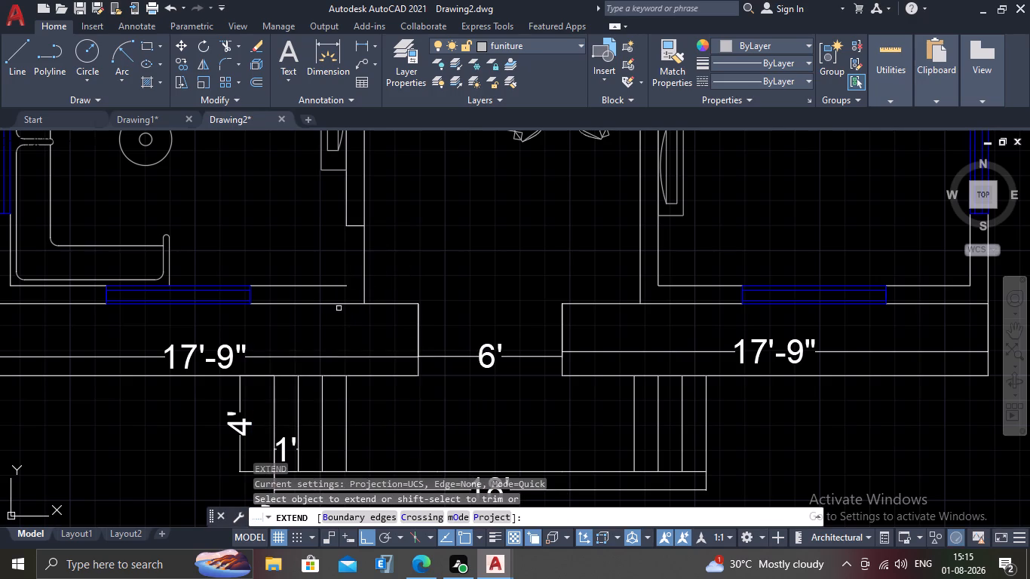
pyautogui.click(339, 287)
pyautogui.press('Escape')
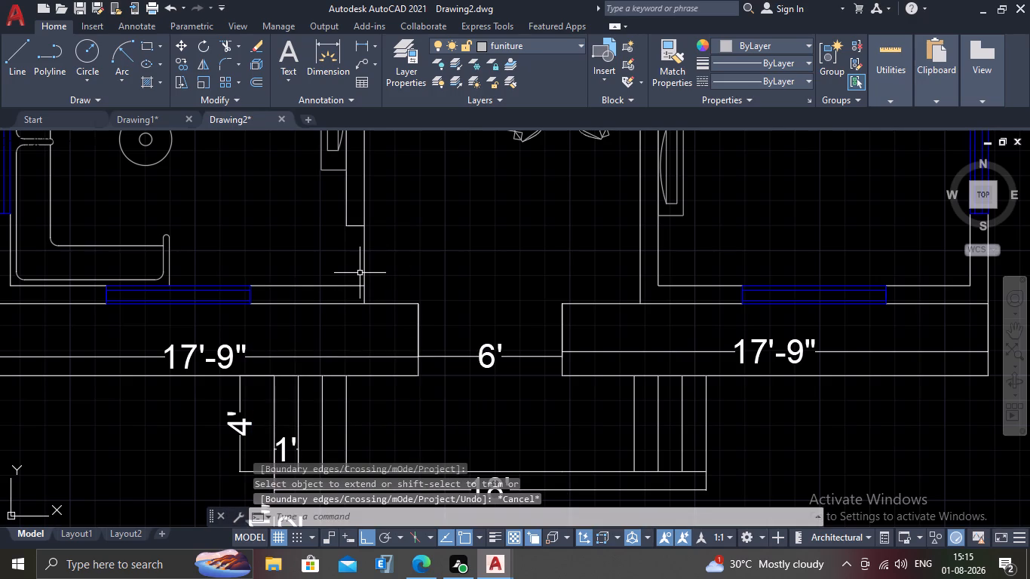
# Trim the east wall's outer face line between the two jambs to open the sofa room's doorway.
pyautogui.write('TR')
pyautogui.press('Return')
pyautogui.click(363, 269)
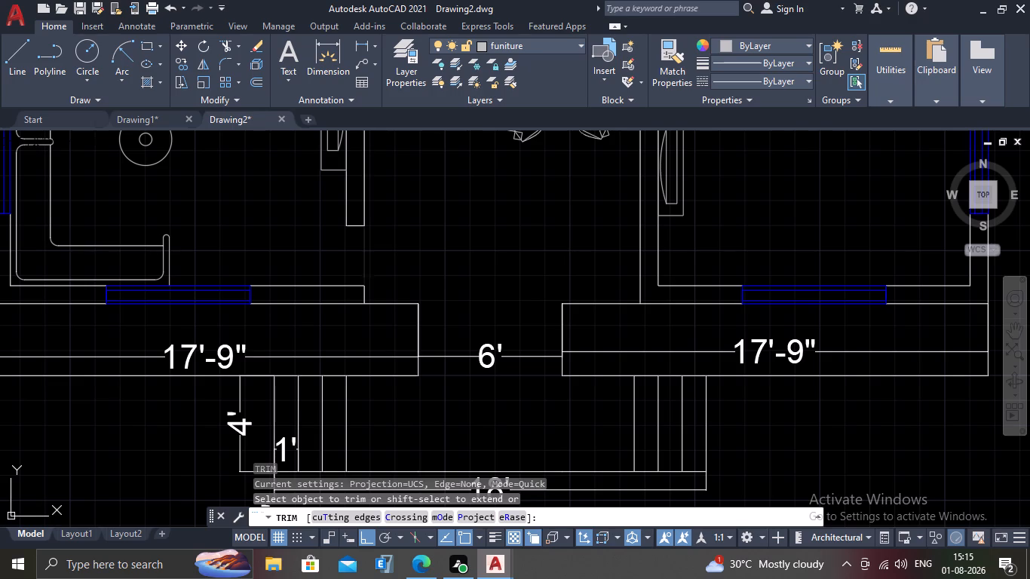
pyautogui.press('Escape')
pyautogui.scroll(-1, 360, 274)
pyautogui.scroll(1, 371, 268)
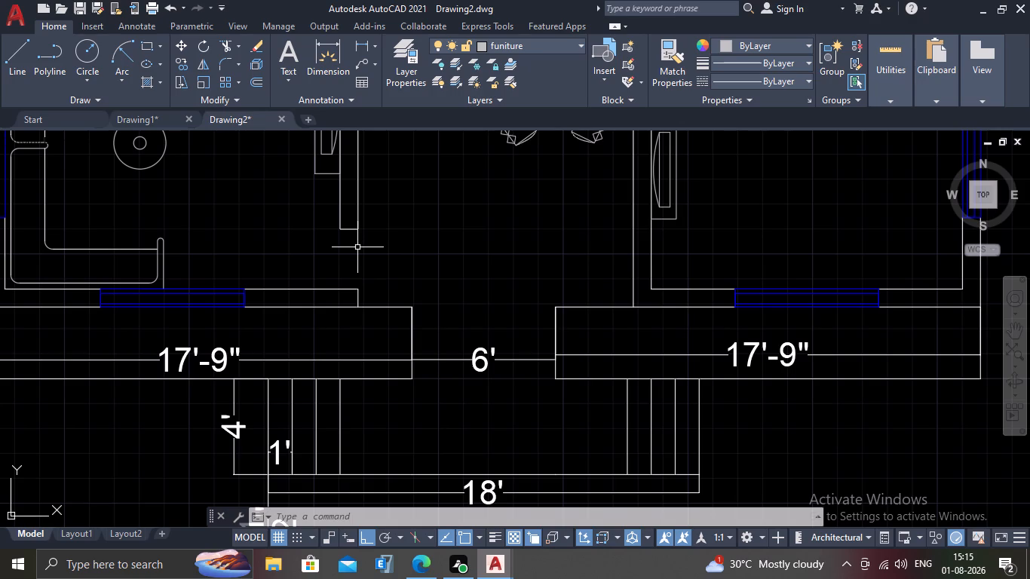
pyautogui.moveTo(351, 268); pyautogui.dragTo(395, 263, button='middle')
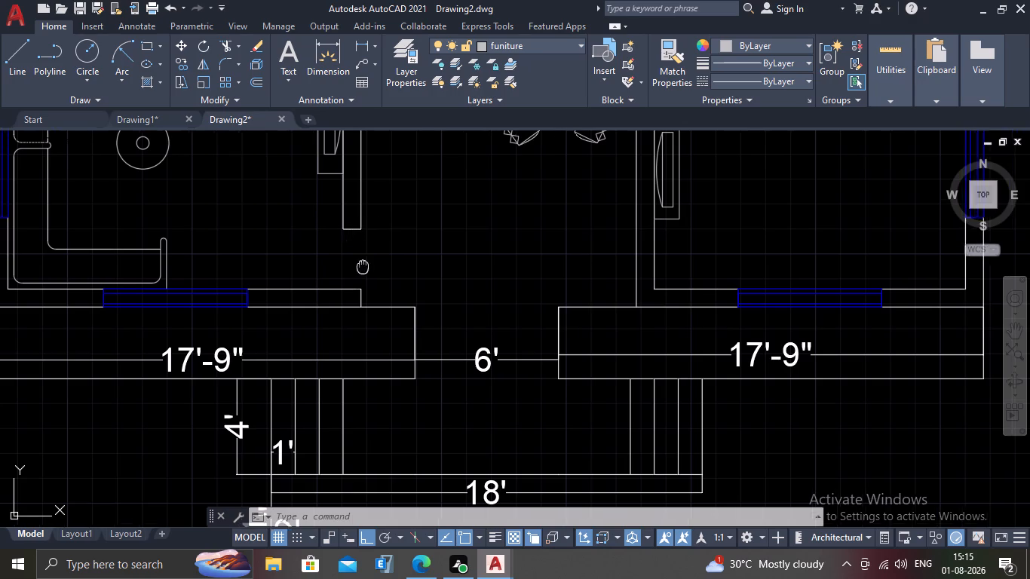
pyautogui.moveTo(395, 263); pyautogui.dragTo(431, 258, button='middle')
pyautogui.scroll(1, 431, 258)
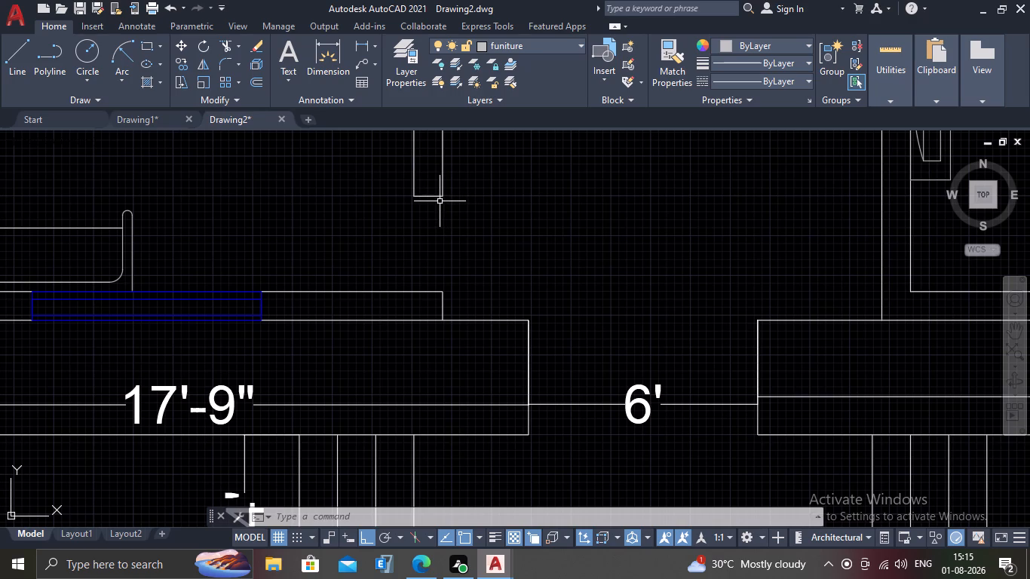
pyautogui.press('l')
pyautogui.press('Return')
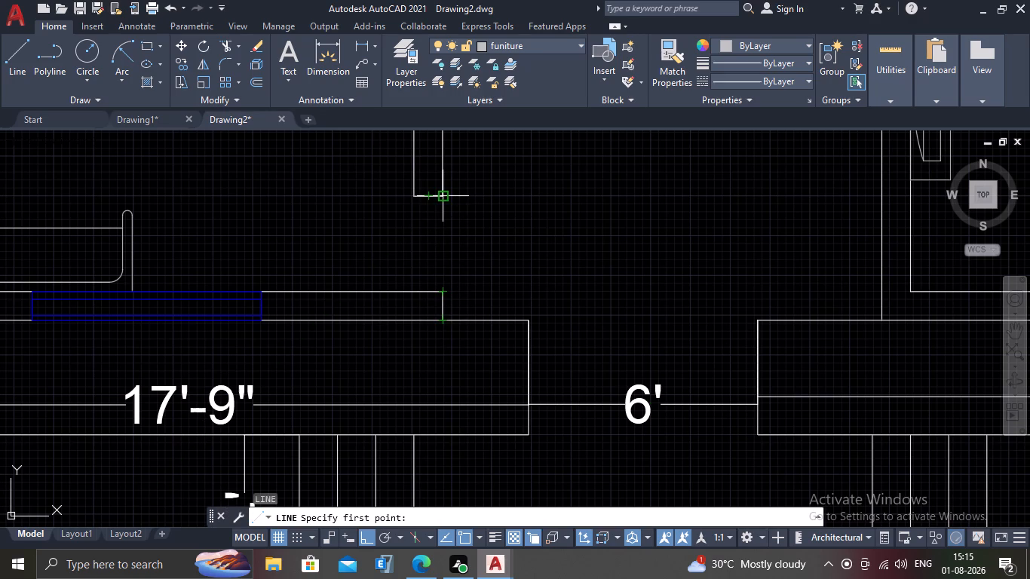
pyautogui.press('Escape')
# Offset the sofa room's south wall inner face line, east of the window, 3'3" north to mark the wider door opening.
pyautogui.scroll(-2, 403, 223)
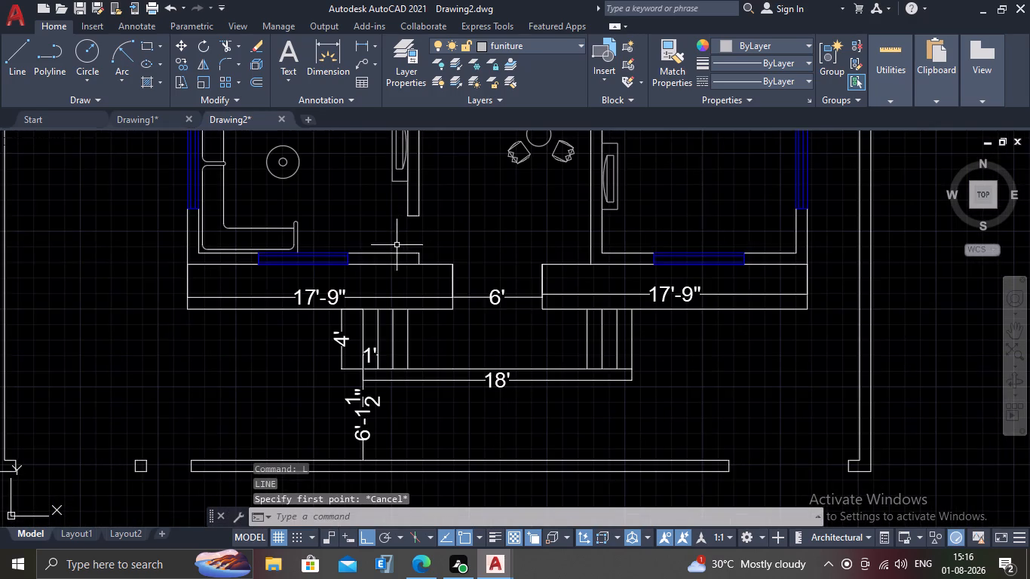
pyautogui.scroll(-1, 392, 253)
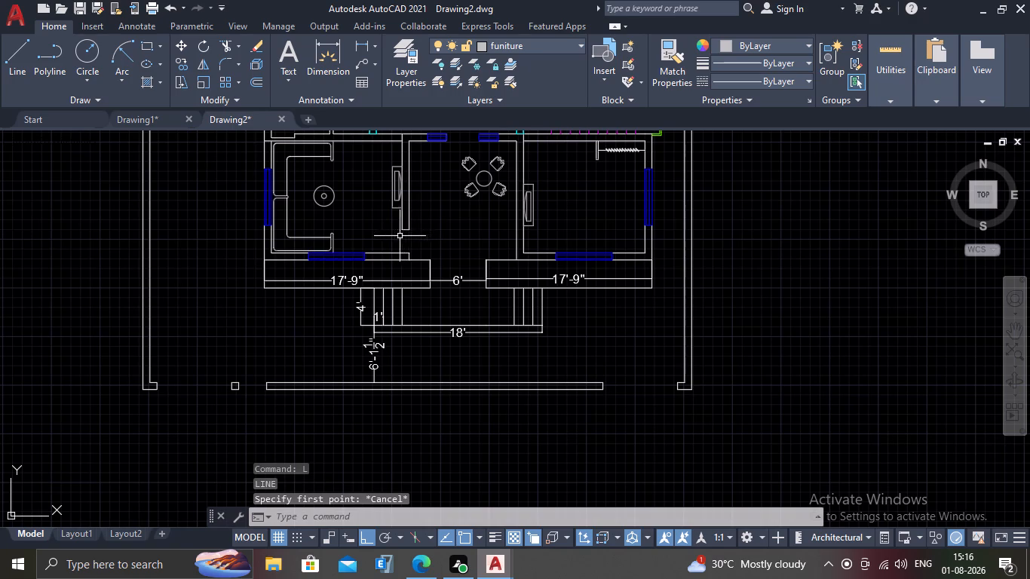
pyautogui.scroll(2, 388, 235)
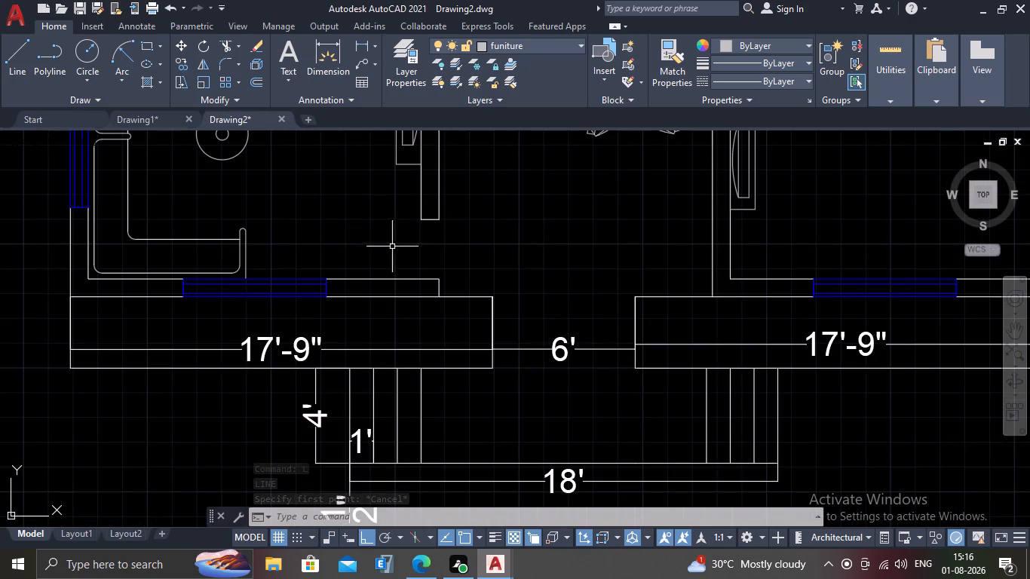
pyautogui.click(400, 280)
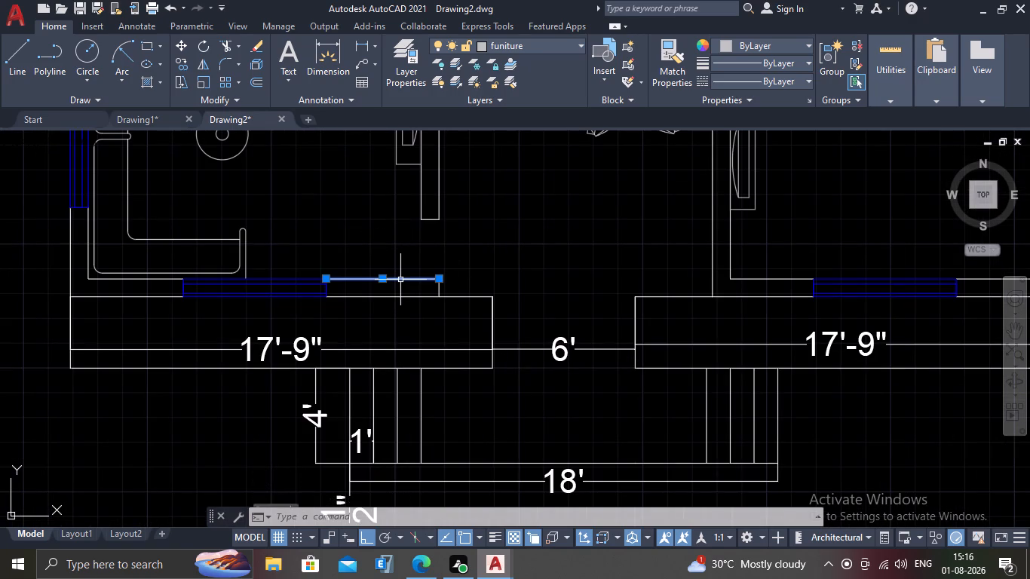
pyautogui.press('Escape')
pyautogui.press('o')
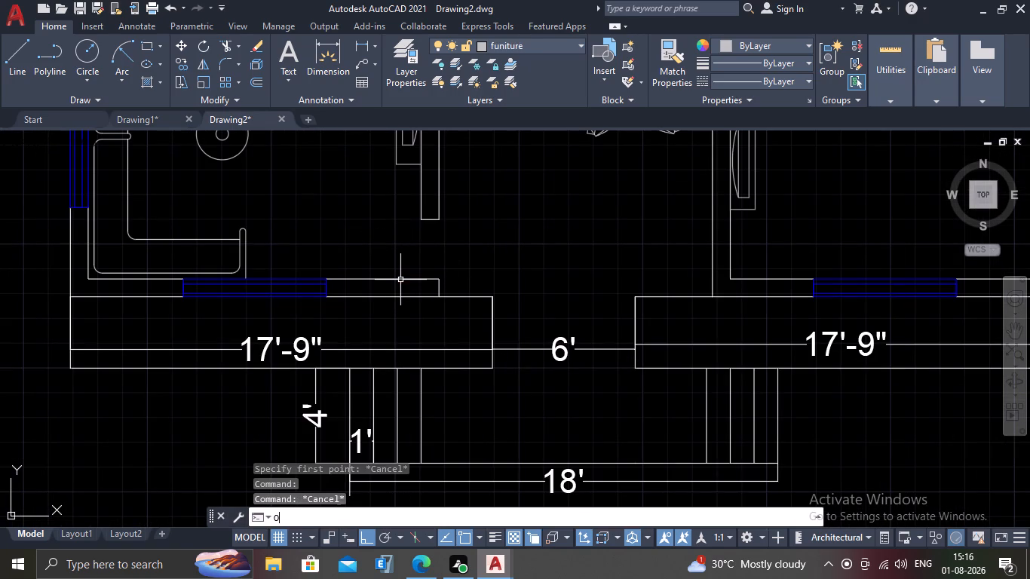
pyautogui.press('Return')
pyautogui.write("3'3")
pyautogui.hotkey('shift', '"')
pyautogui.press('Return')
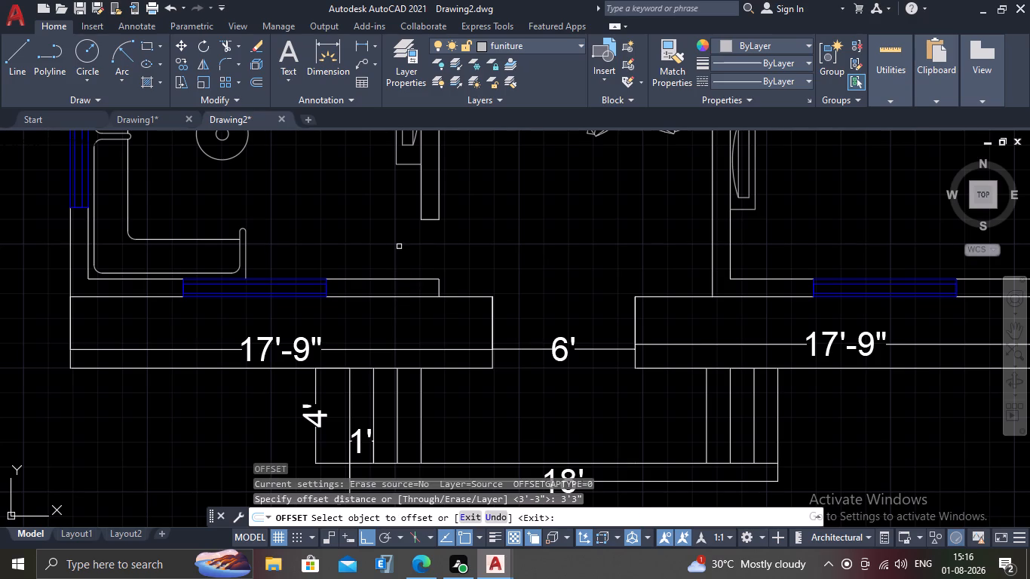
pyautogui.moveTo(410, 277); pyautogui.dragTo(408, 264)
pyautogui.click(408, 239)
pyautogui.press('Escape')
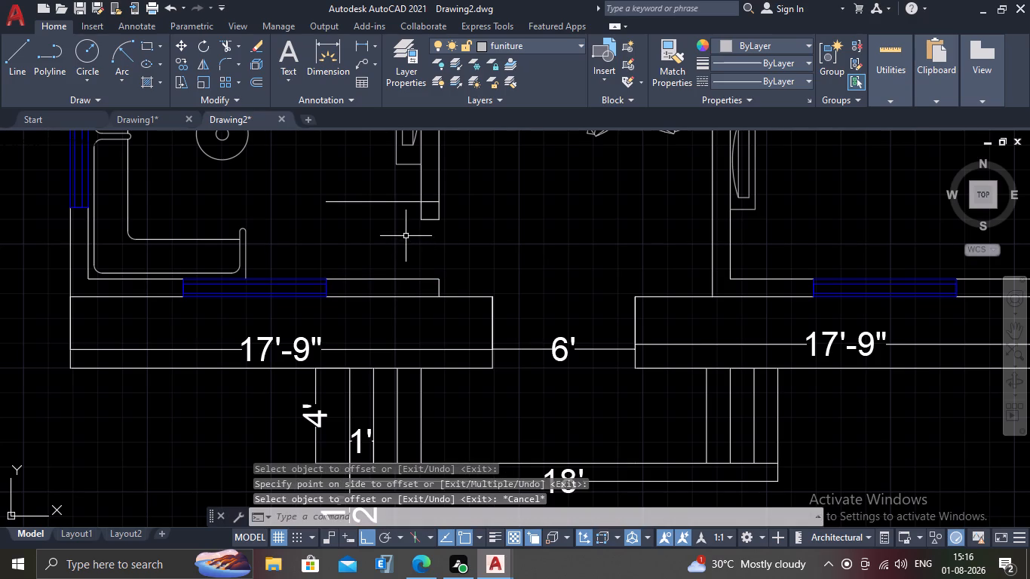
# Trim the sofa room's east wall back to the offset line, removing the old jamb and the offset line's western overhang.
pyautogui.write('TR')
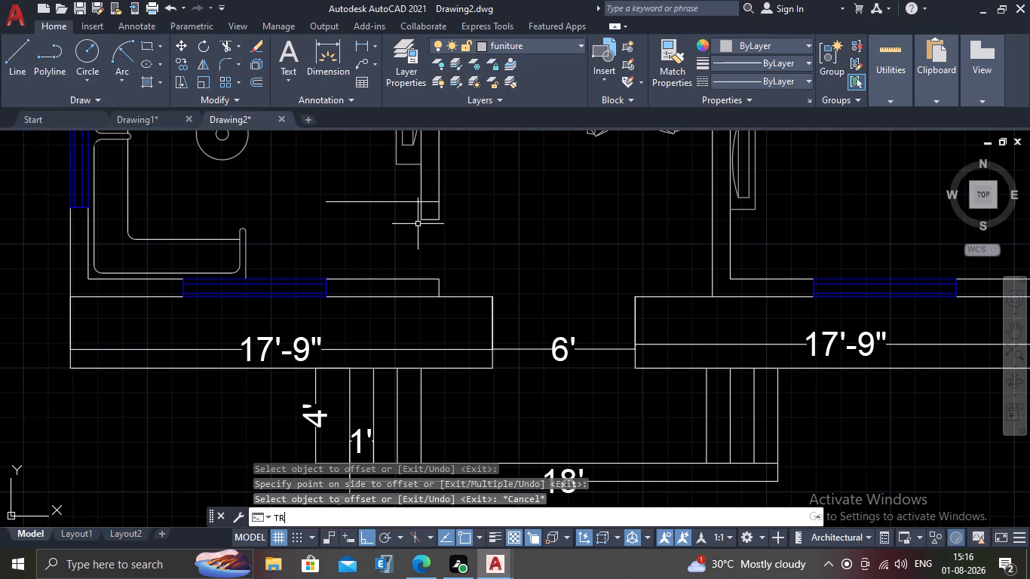
pyautogui.press('Return')
pyautogui.click(449, 214)
pyautogui.click(429, 222)
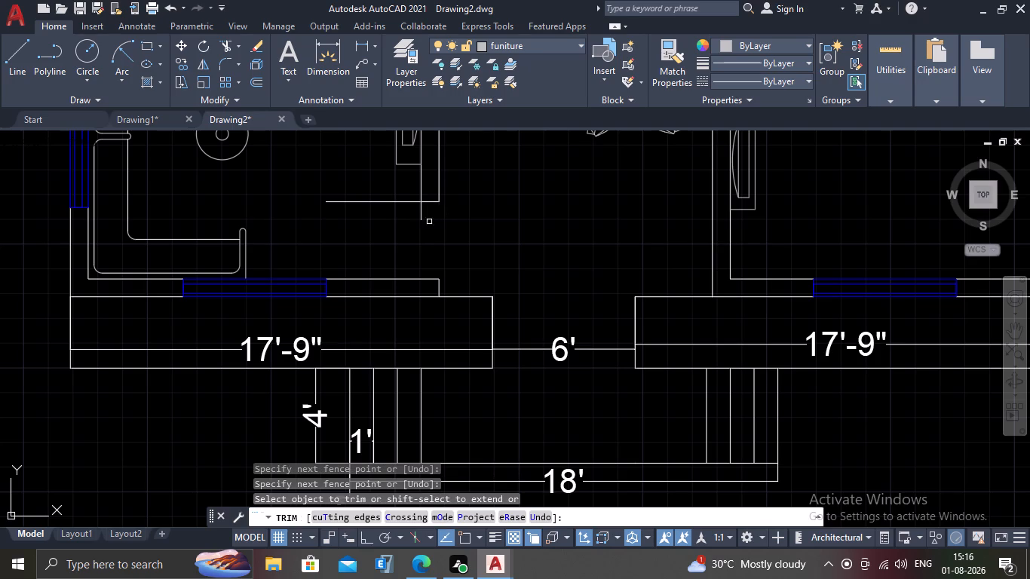
pyautogui.click(409, 203)
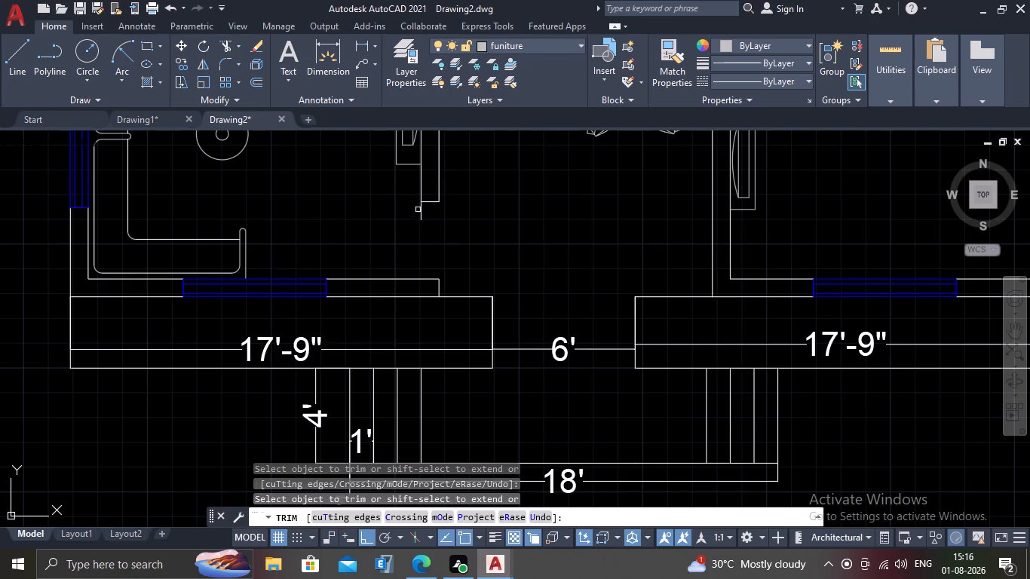
pyautogui.click(419, 213)
pyautogui.press('Escape')
# Copy the door in the small room north of the sofa room to the outer corner of the new opening's north jamb.
pyautogui.scroll(-3, 416, 216)
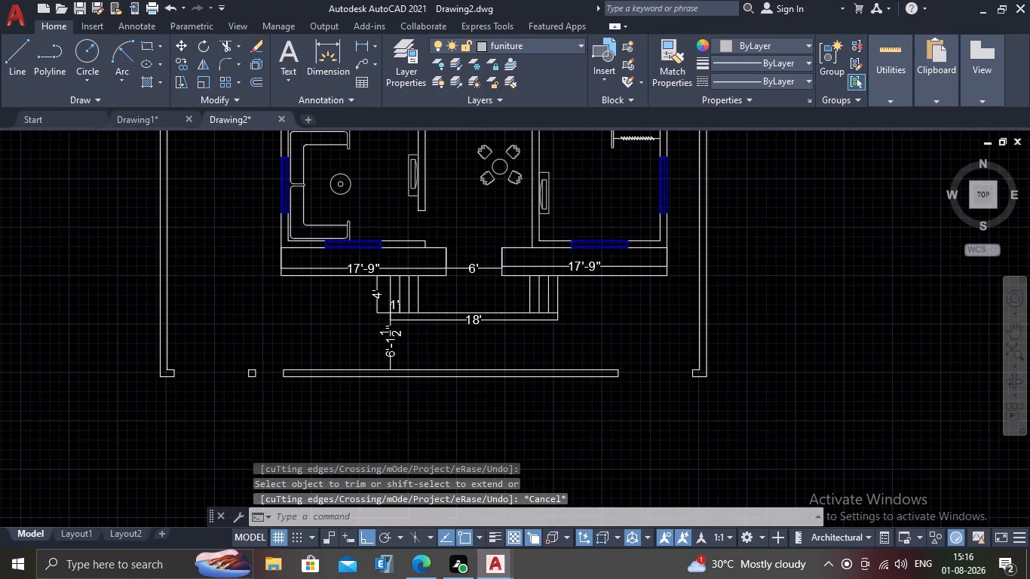
pyautogui.moveTo(415, 221); pyautogui.dragTo(428, 304, button='middle')
pyautogui.scroll(2, 384, 197)
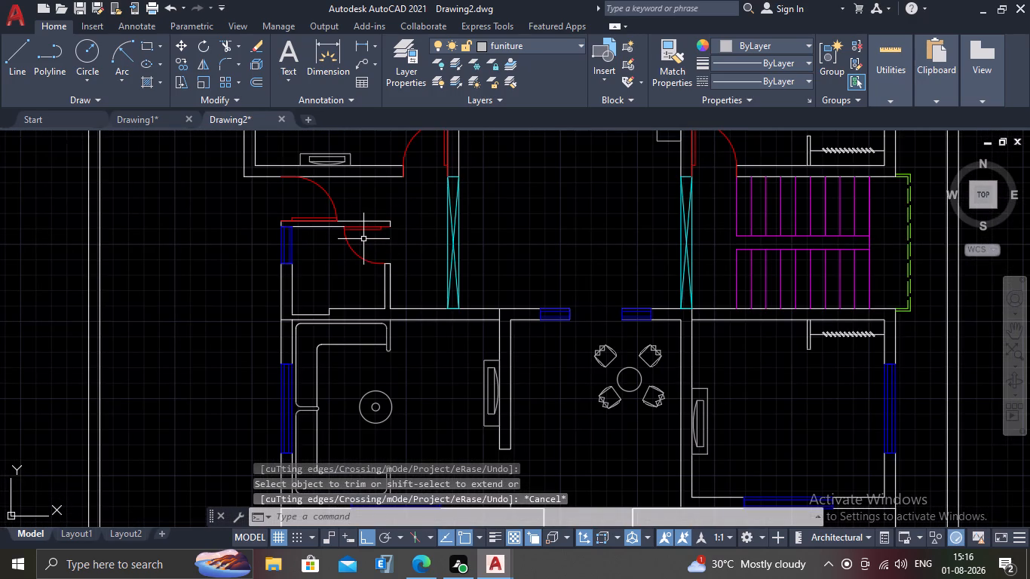
pyautogui.scroll(-1, 366, 238)
pyautogui.scroll(2, 366, 238)
pyautogui.click(366, 238)
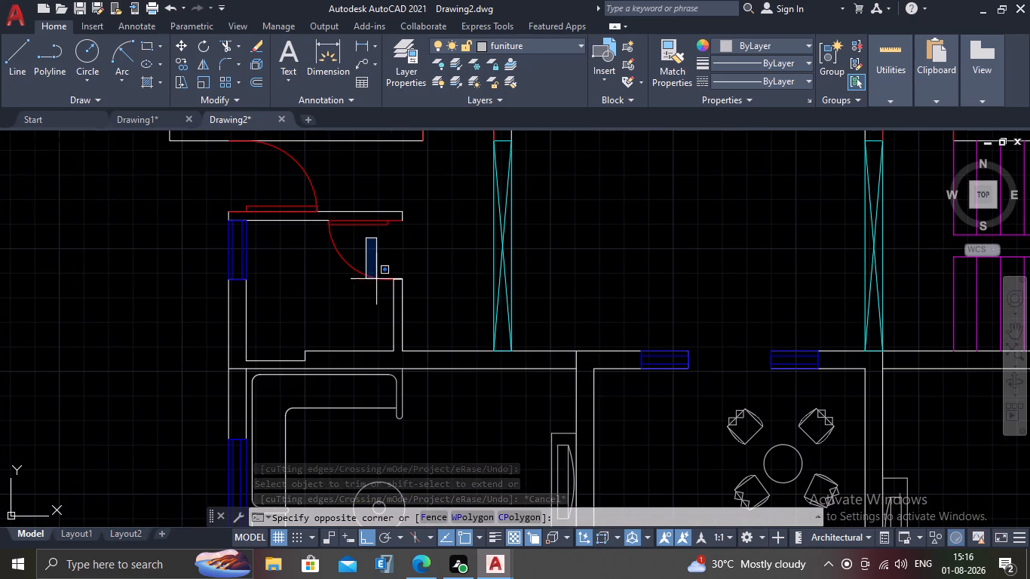
pyautogui.click(371, 295)
pyautogui.scroll(-1, 388, 234)
pyautogui.moveTo(404, 224); pyautogui.dragTo(538, 192, button='middle')
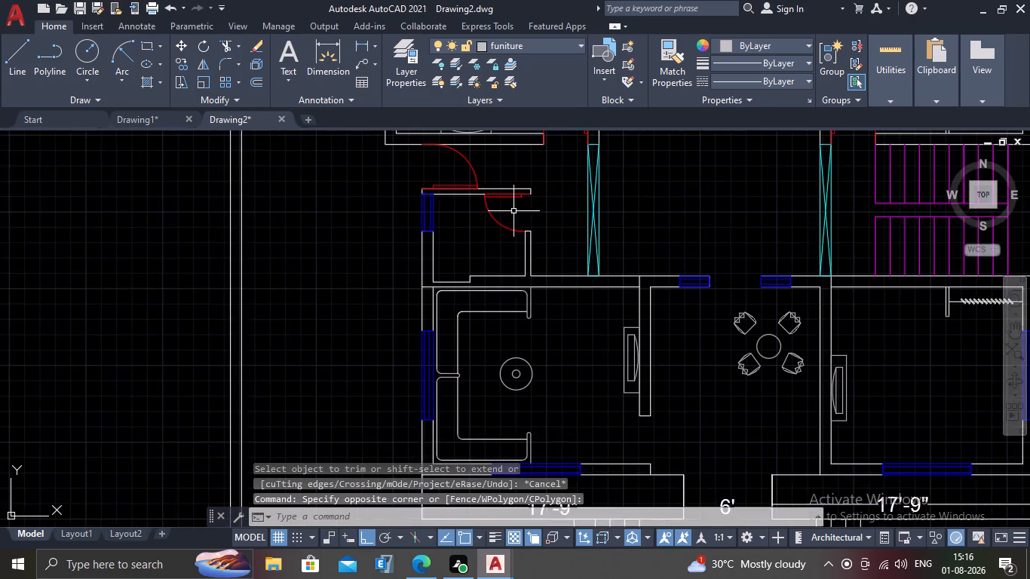
pyautogui.scroll(2, 508, 213)
pyautogui.moveTo(501, 217); pyautogui.dragTo(477, 242)
pyautogui.click(429, 277)
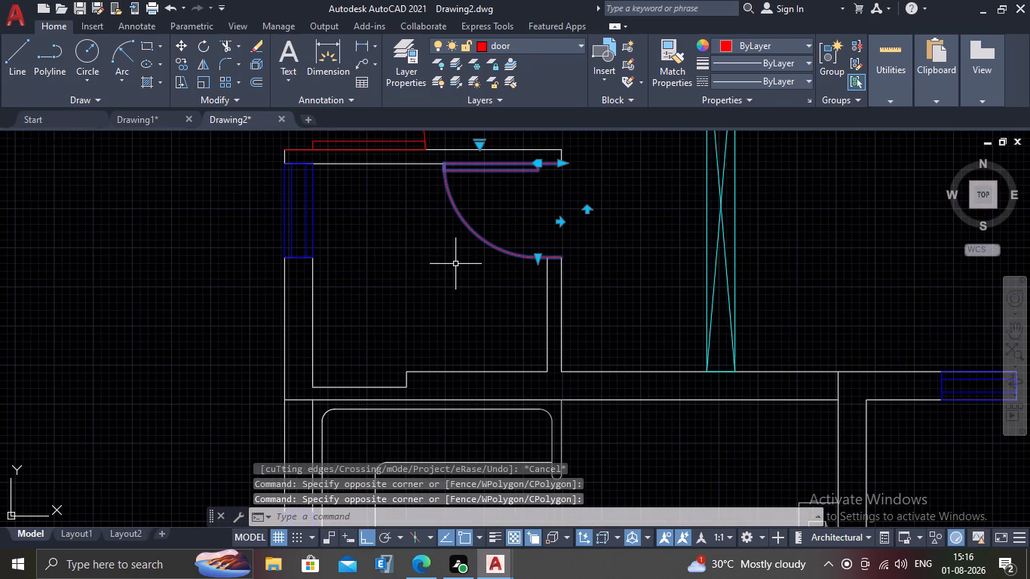
pyautogui.write('CO')
pyautogui.press('Return')
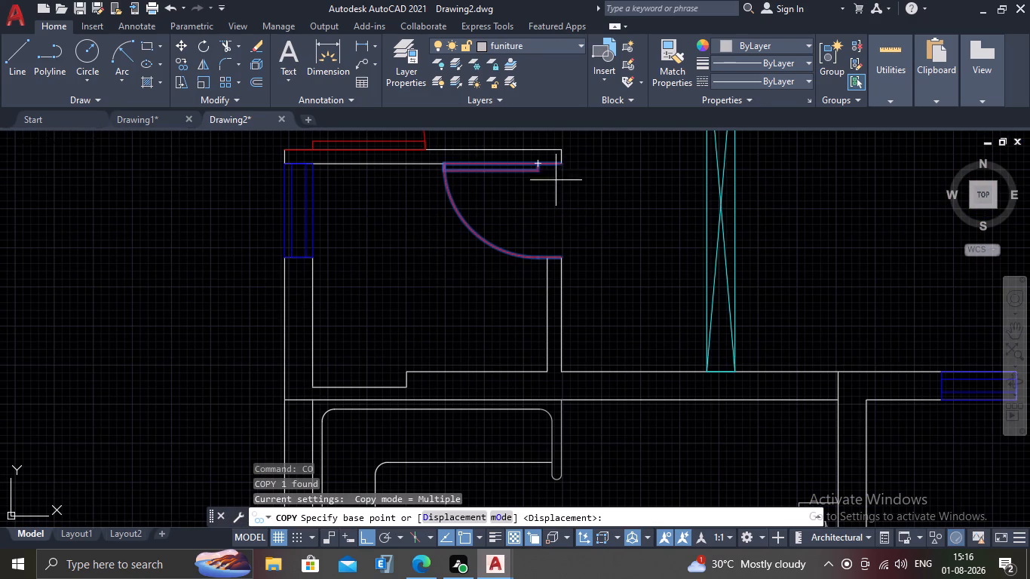
pyautogui.click(563, 166)
pyautogui.scroll(-3, 549, 230)
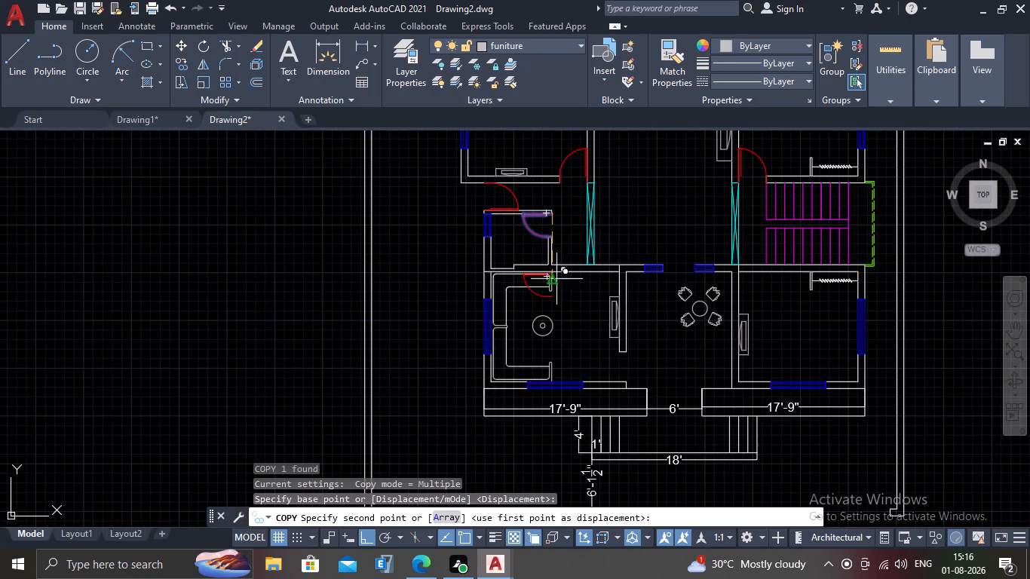
pyautogui.scroll(4, 624, 362)
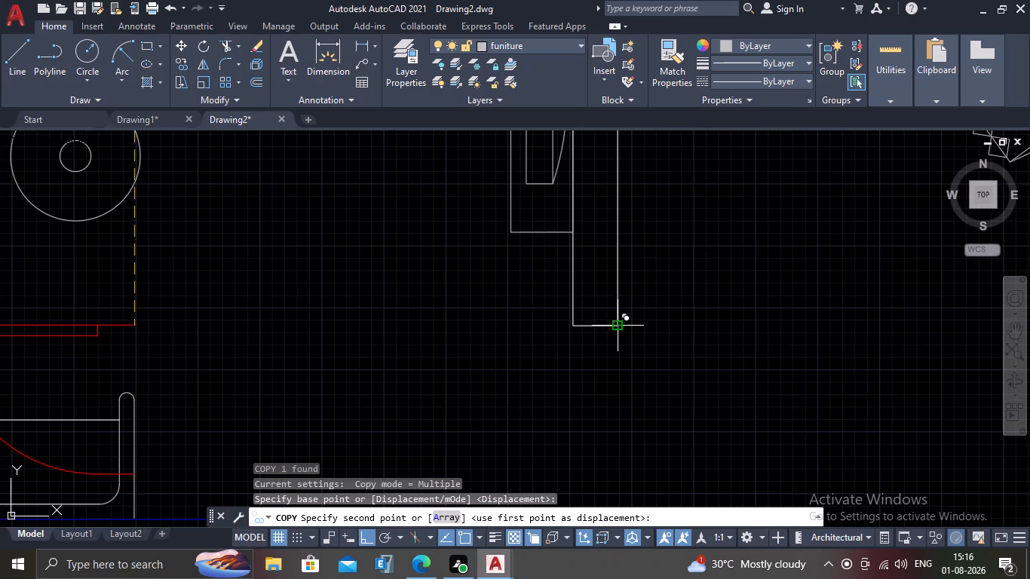
pyautogui.click(621, 328)
pyautogui.scroll(-2, 605, 335)
pyautogui.press('Escape')
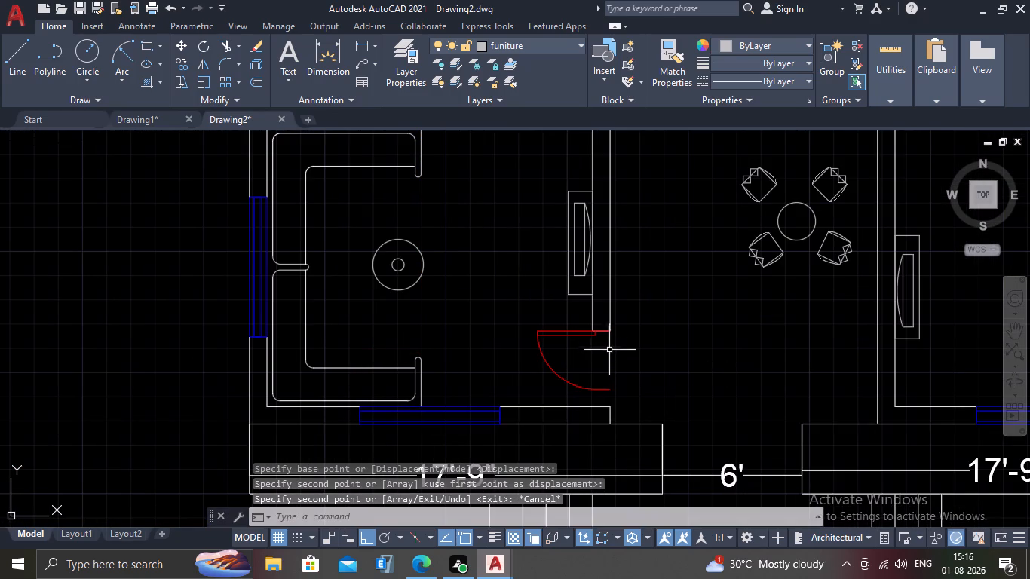
# Scale the copied door by reference from the north jamb's outer corner to span the opening down to the south wall's inner face.
pyautogui.moveTo(602, 343); pyautogui.dragTo(591, 252, button='middle')
pyautogui.scroll(2, 572, 258)
pyautogui.click(545, 208)
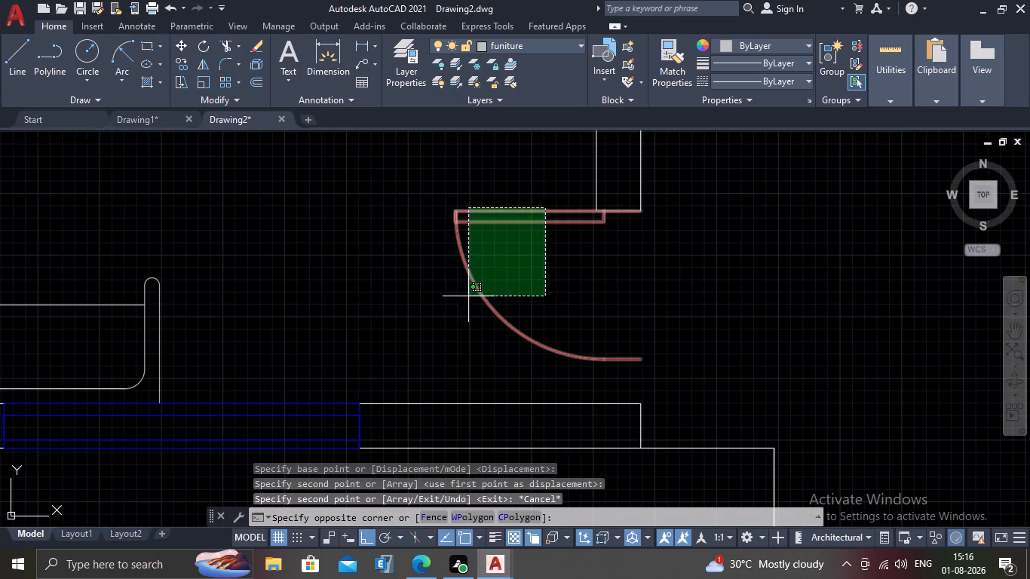
pyautogui.click(464, 298)
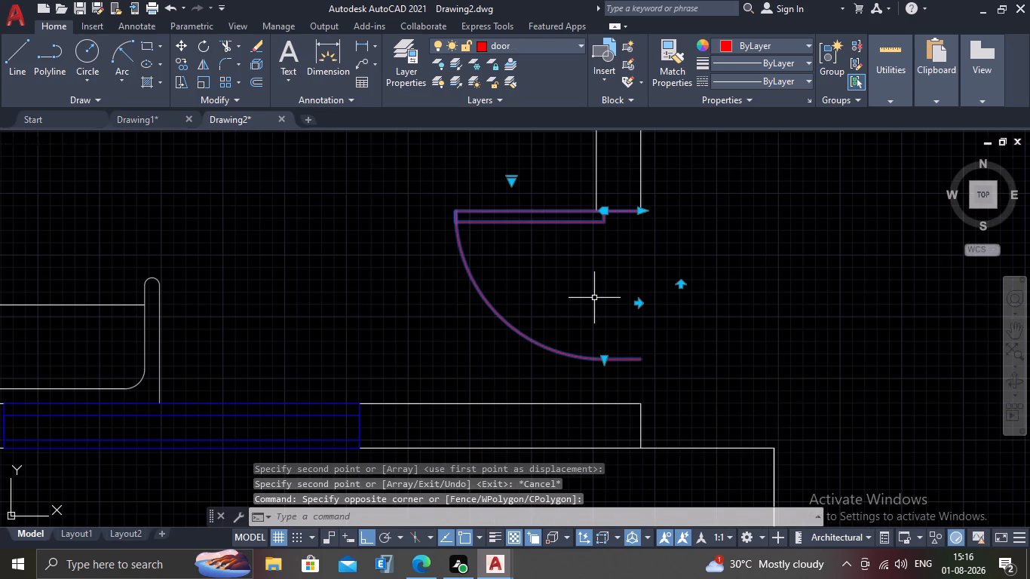
pyautogui.write('SC')
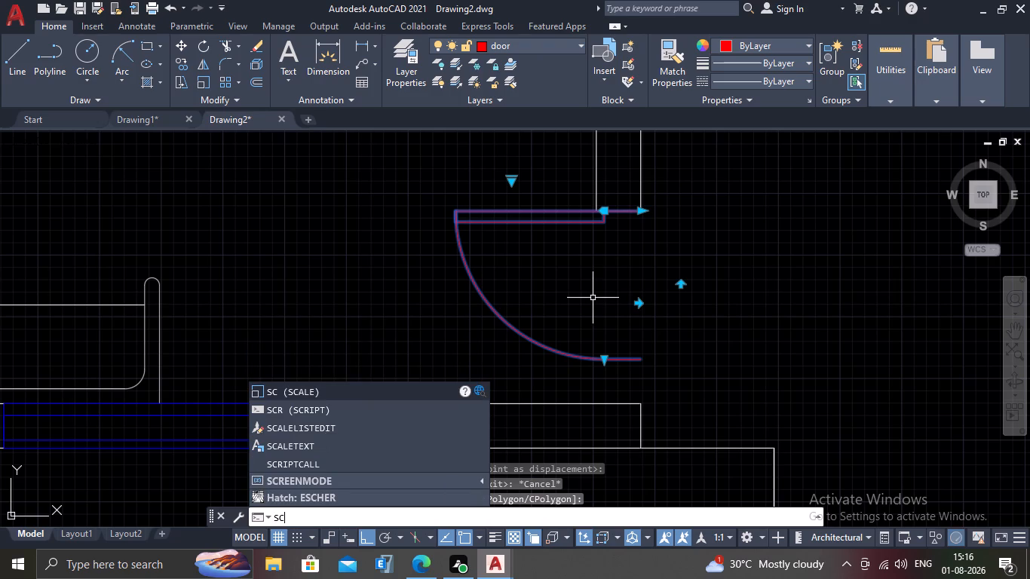
pyautogui.press('Return')
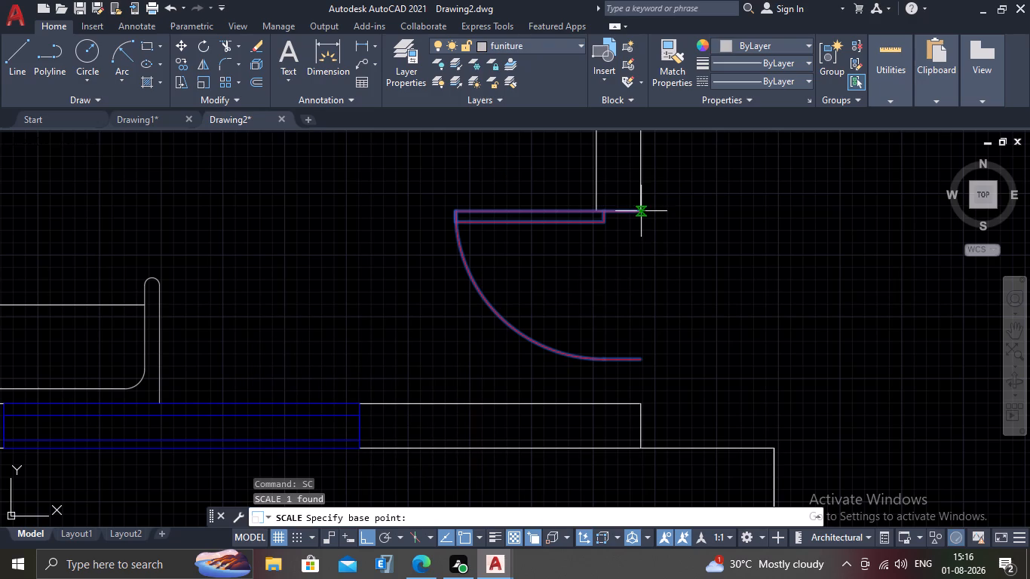
pyautogui.click(642, 209)
pyautogui.press('r')
pyautogui.press('Return')
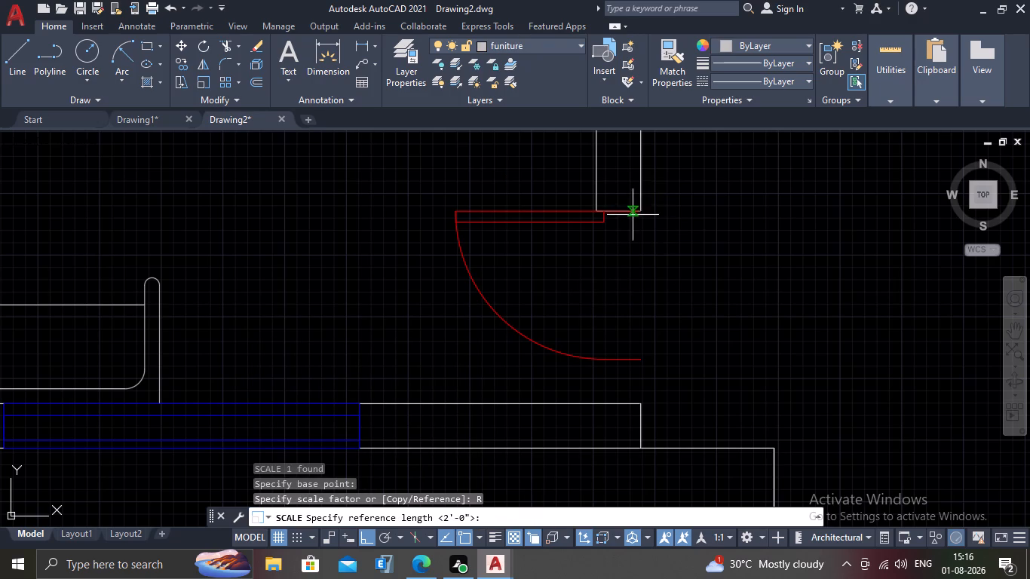
pyautogui.click(642, 211)
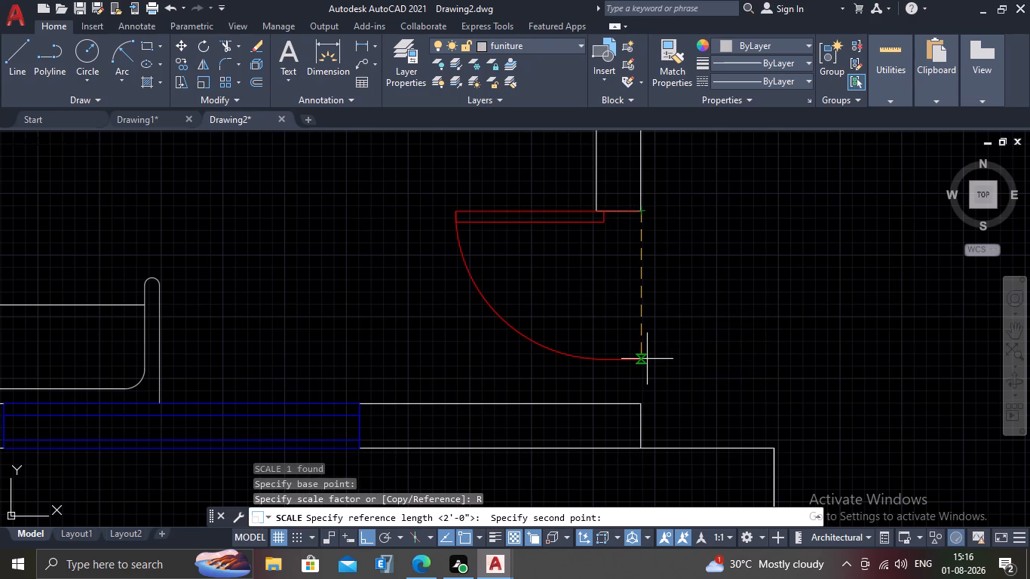
pyautogui.click(640, 361)
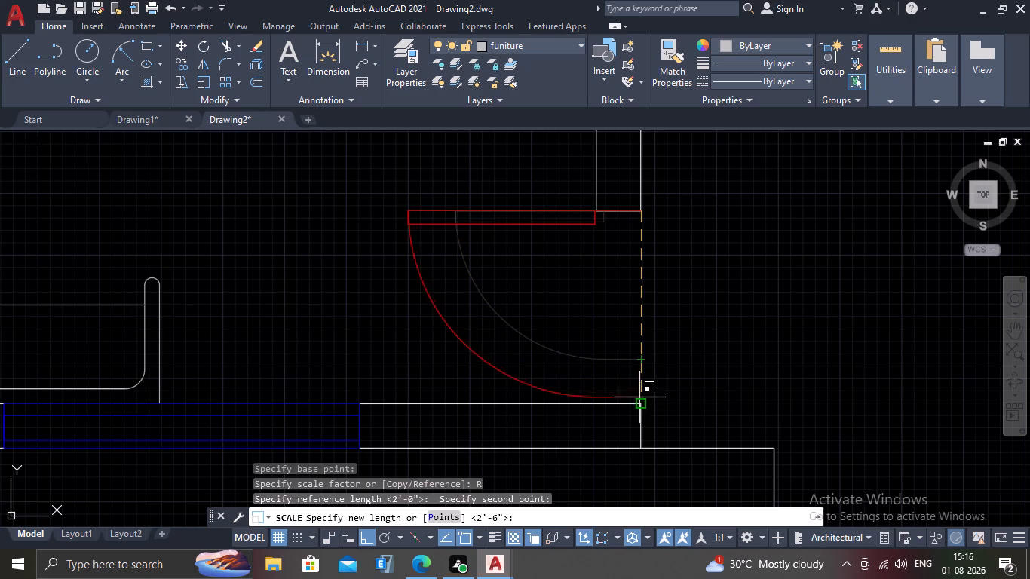
pyautogui.click(642, 404)
pyautogui.press('Escape')
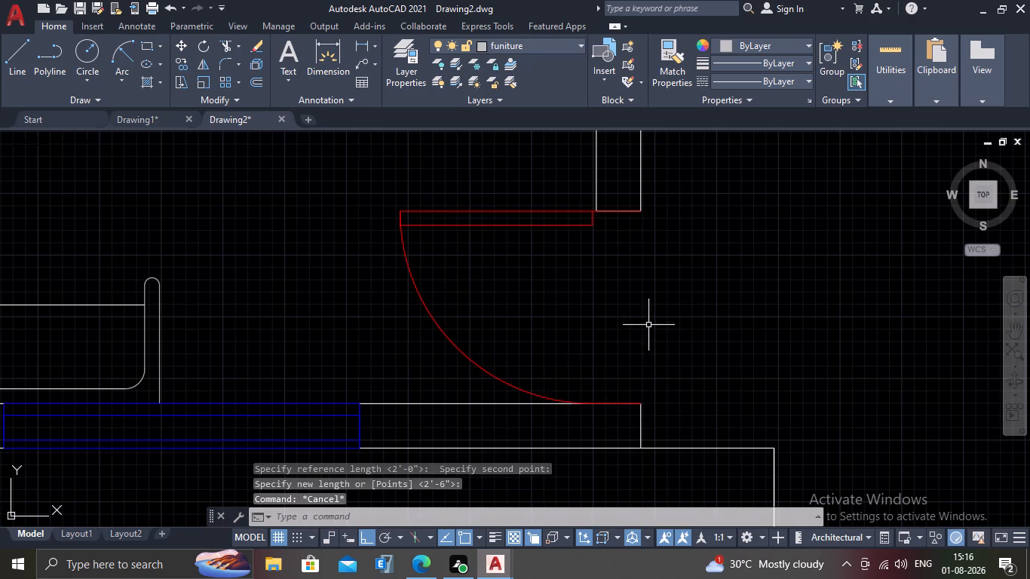
# Draw a jamb line across the southeast room's north wall, in line with the westernmost stair tread line.
pyautogui.scroll(-1, 648, 323)
pyautogui.scroll(-1, 572, 373)
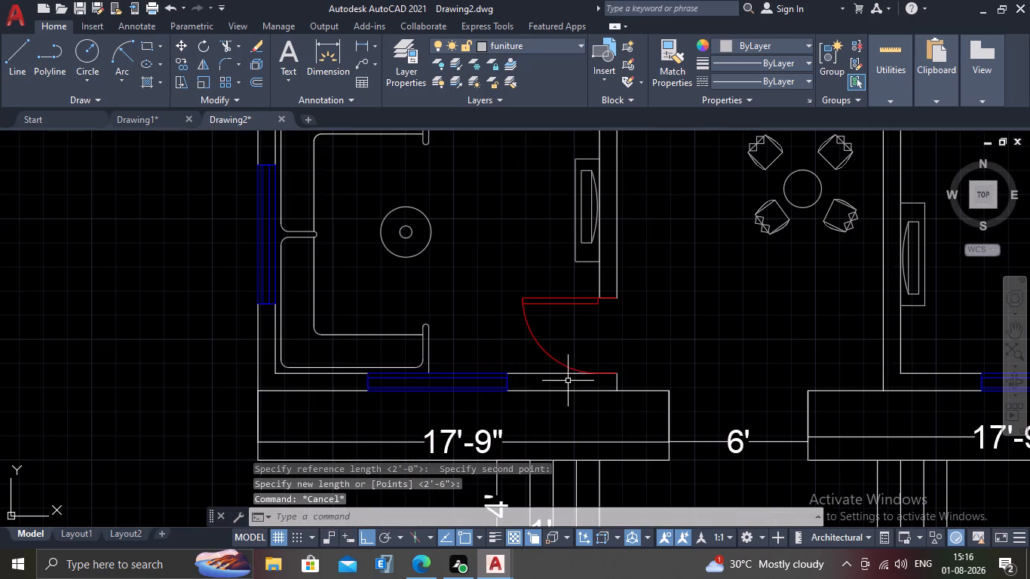
pyautogui.moveTo(567, 381); pyautogui.dragTo(479, 295, button='middle')
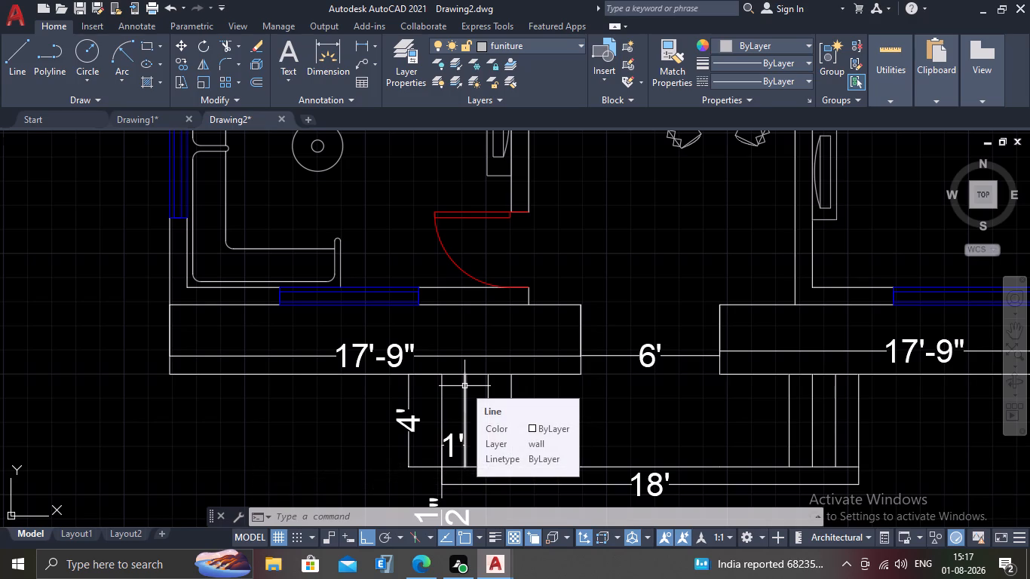
pyautogui.scroll(-1, 471, 383)
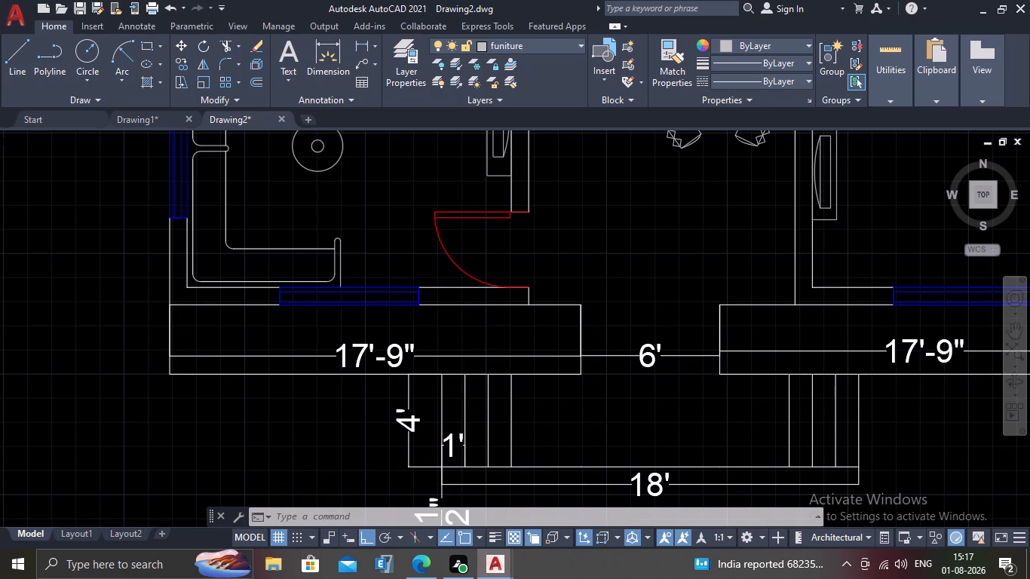
pyautogui.scroll(-2, 498, 366)
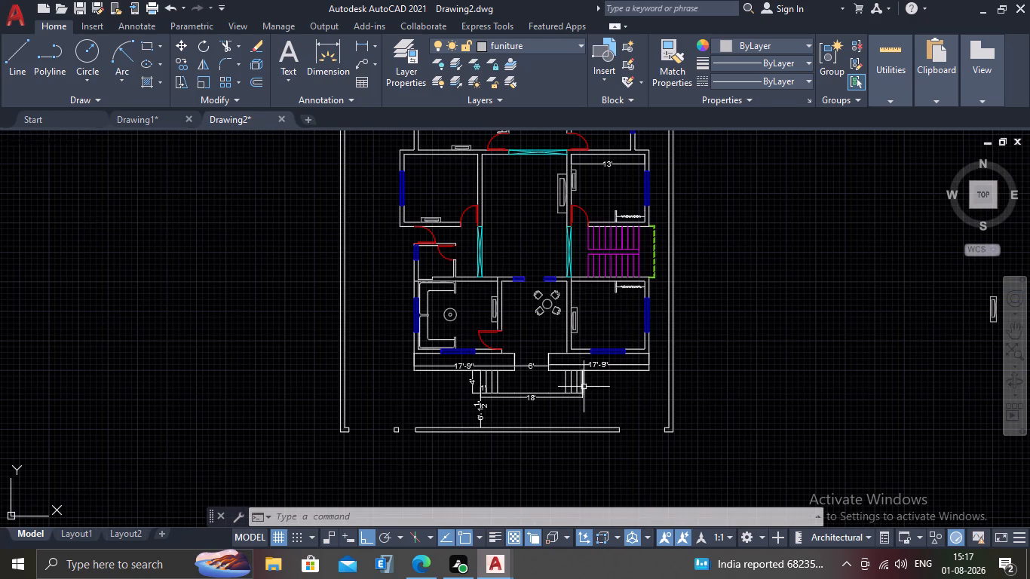
pyautogui.scroll(1, 581, 311)
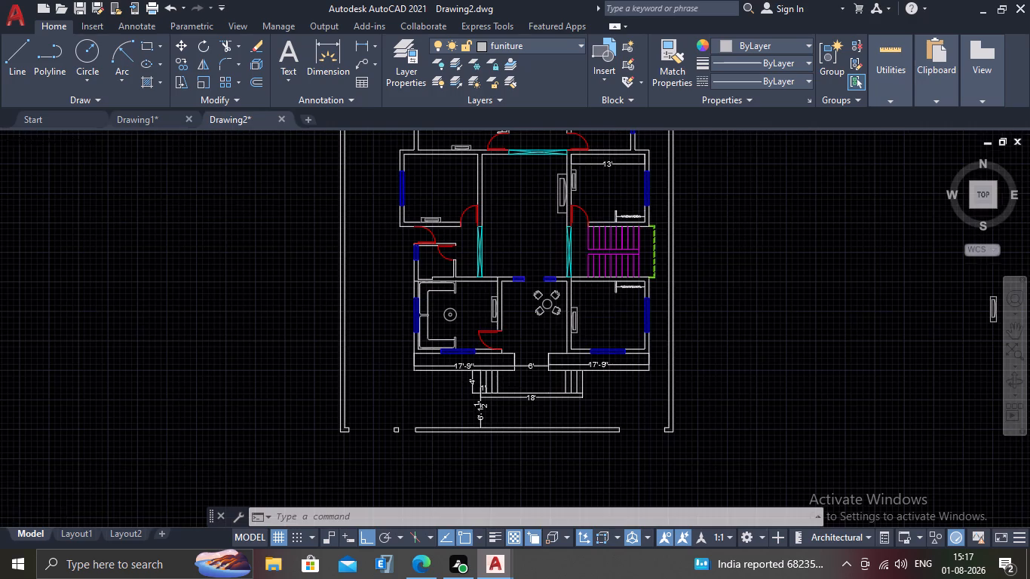
pyautogui.scroll(1, 581, 311)
pyautogui.moveTo(591, 284); pyautogui.dragTo(588, 287, button='middle')
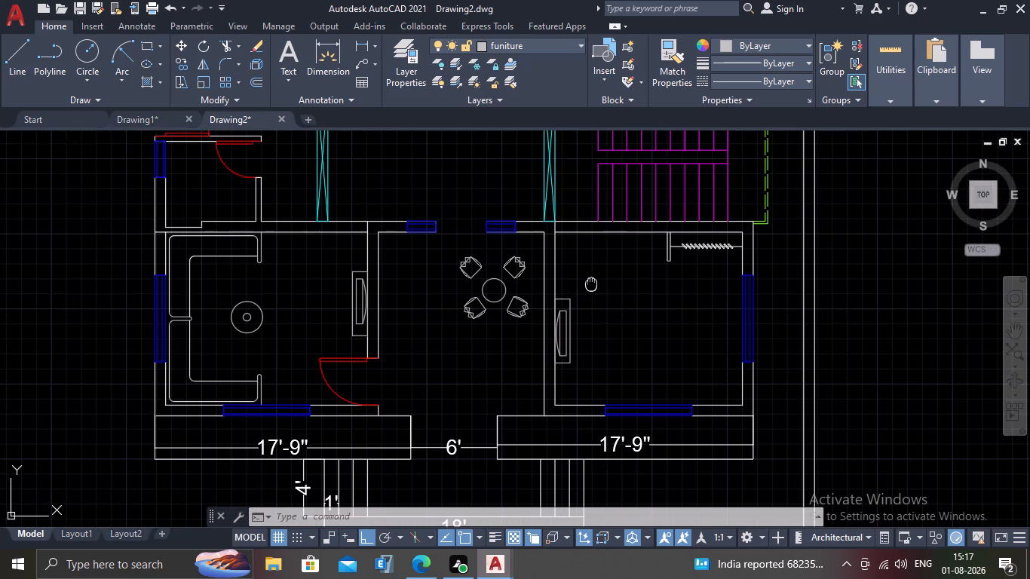
pyautogui.moveTo(588, 287); pyautogui.dragTo(577, 305, button='middle')
pyautogui.scroll(2, 560, 274)
pyautogui.moveTo(580, 199); pyautogui.dragTo(546, 228, button='middle')
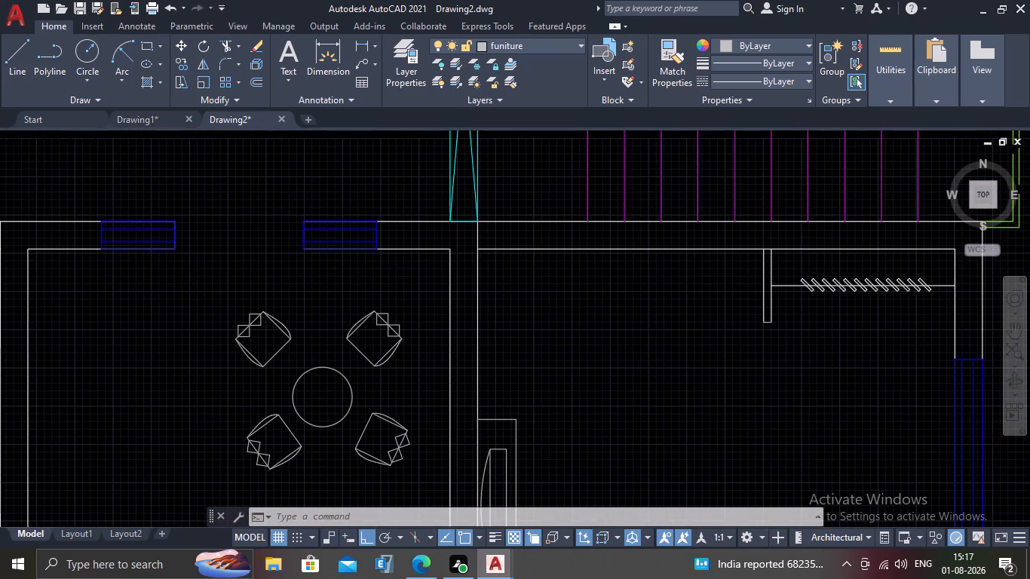
pyautogui.press('l')
pyautogui.press('Return')
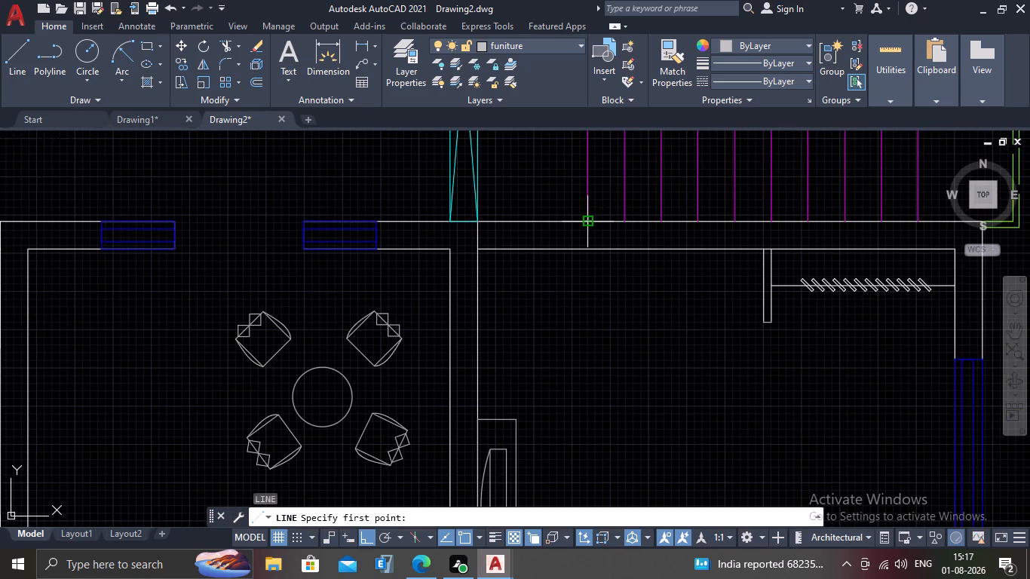
pyautogui.click(590, 222)
pyautogui.click(587, 253)
pyautogui.press('Escape')
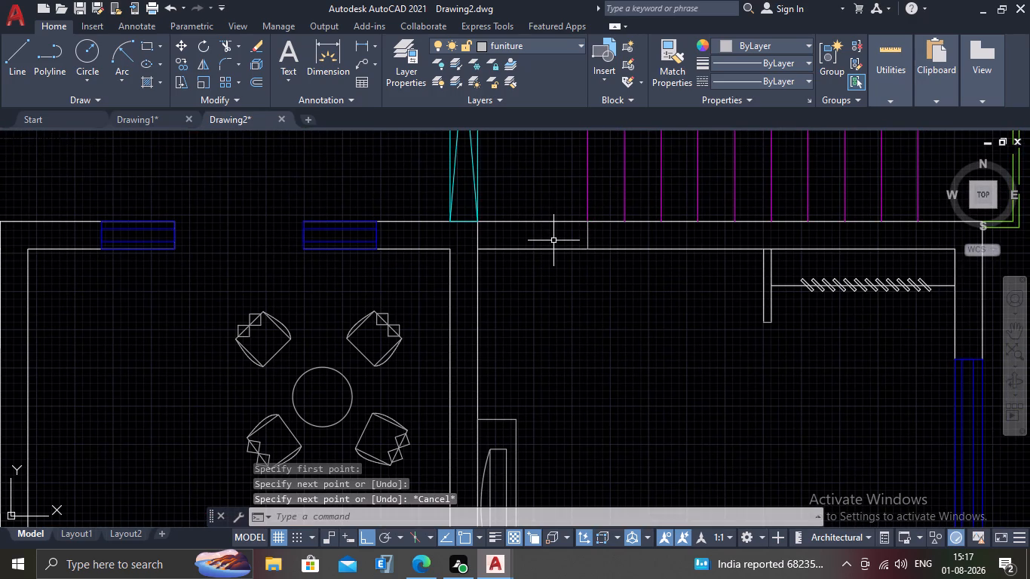
# Trim both faces of the southeast room's north wall between its west wall and the new jamb line to open the doorway.
pyautogui.write('TR')
pyautogui.press('Return')
pyautogui.click(544, 213)
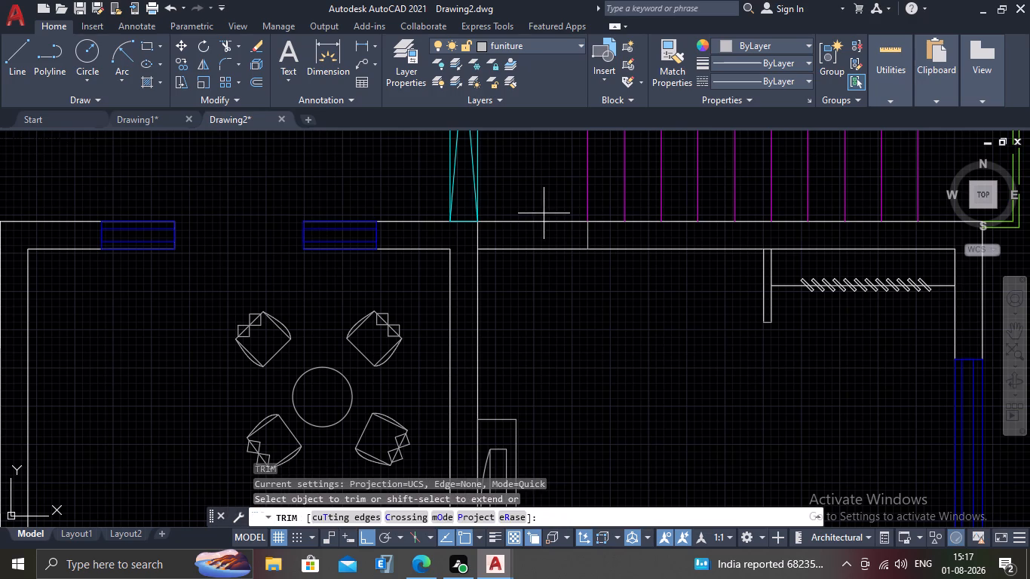
pyautogui.click(534, 277)
pyautogui.press('Escape')
# Copy the door of the room north of the stairs to the west corner of the southeast room's new doorway.
pyautogui.scroll(-2, 534, 277)
pyautogui.moveTo(541, 245); pyautogui.dragTo(529, 323, button='middle')
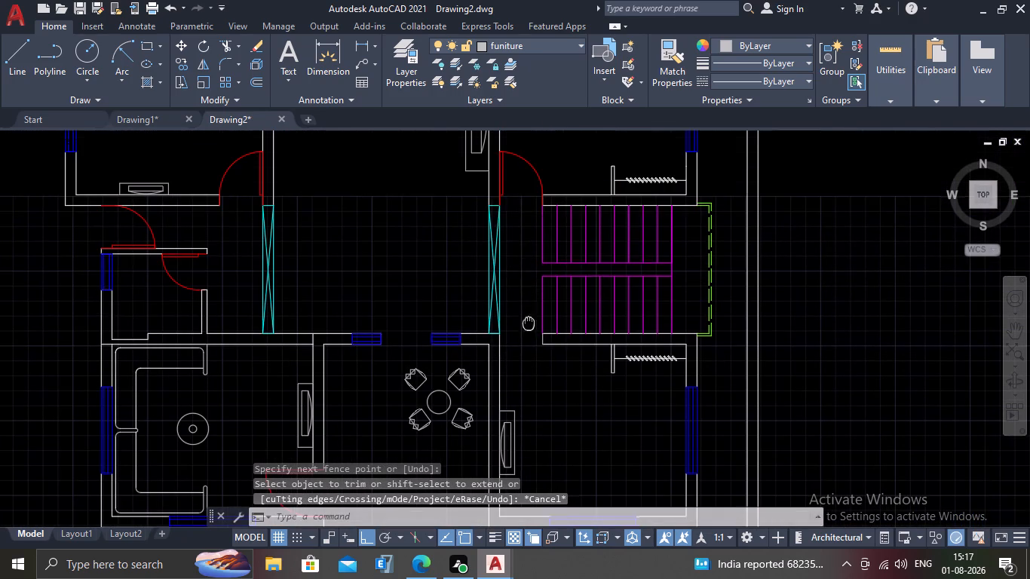
pyautogui.click(531, 149)
pyautogui.click(520, 169)
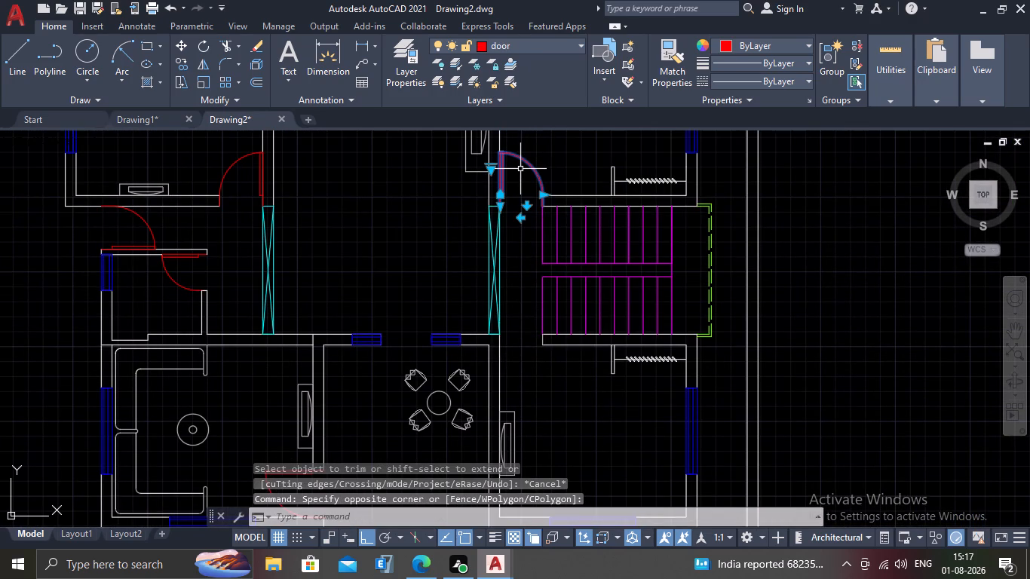
pyautogui.write('CO')
pyautogui.press('Return')
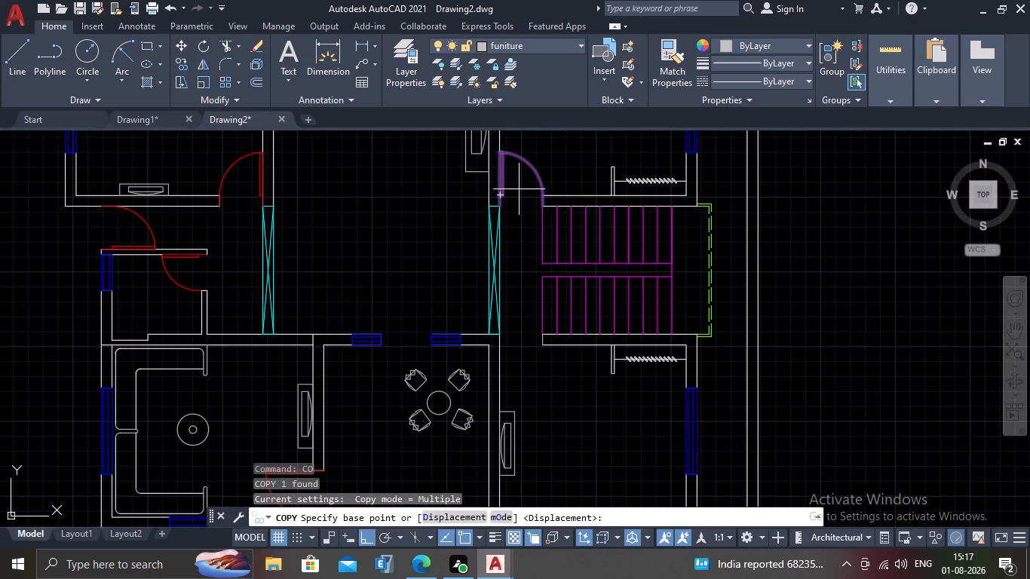
pyautogui.click(502, 209)
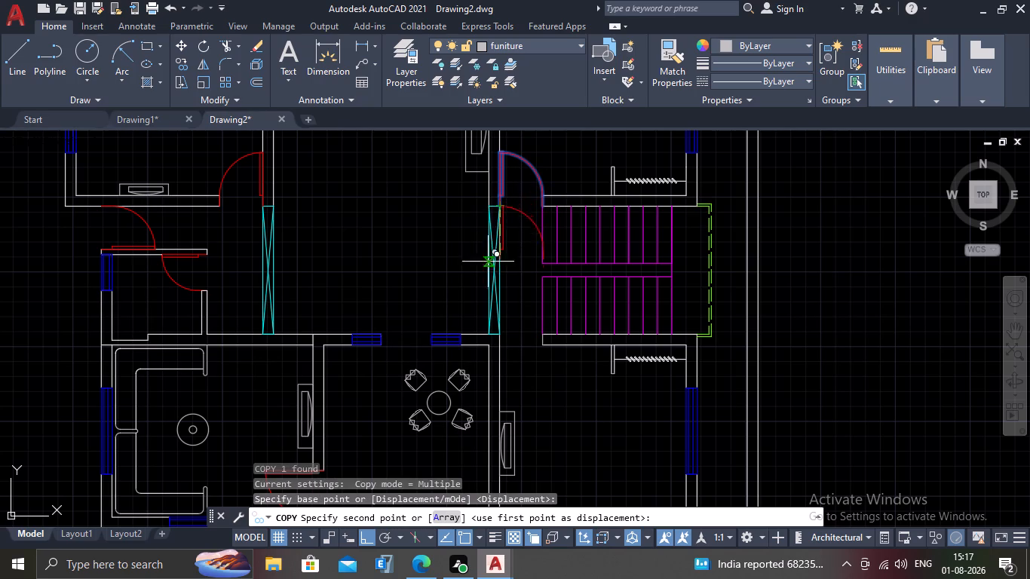
pyautogui.click(500, 336)
pyautogui.press('Escape')
# Flip the copied door so it swings south into the southeast room.
pyautogui.scroll(-2, 502, 336)
pyautogui.moveTo(506, 331); pyautogui.dragTo(510, 286, button='middle')
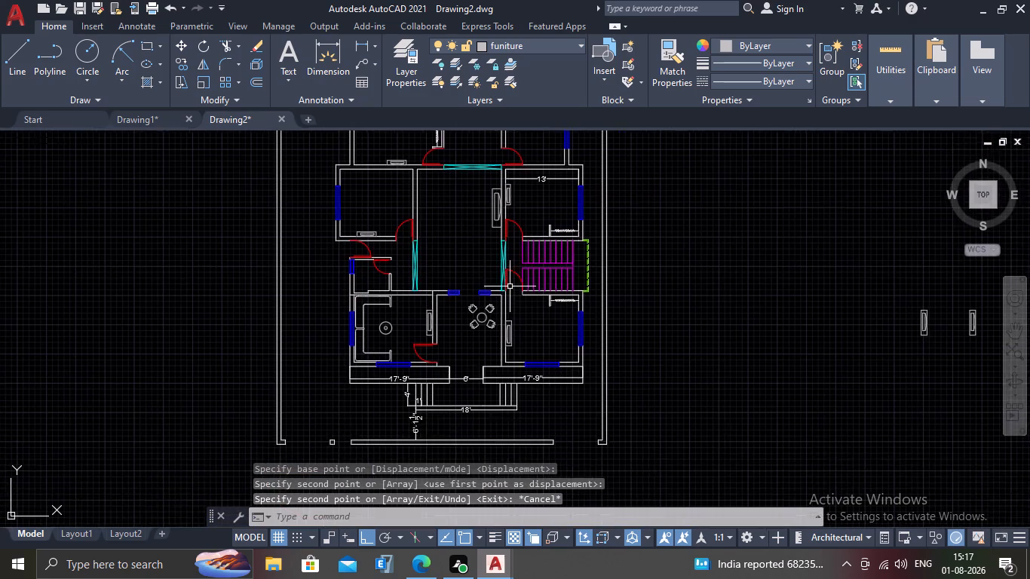
pyautogui.scroll(4, 510, 286)
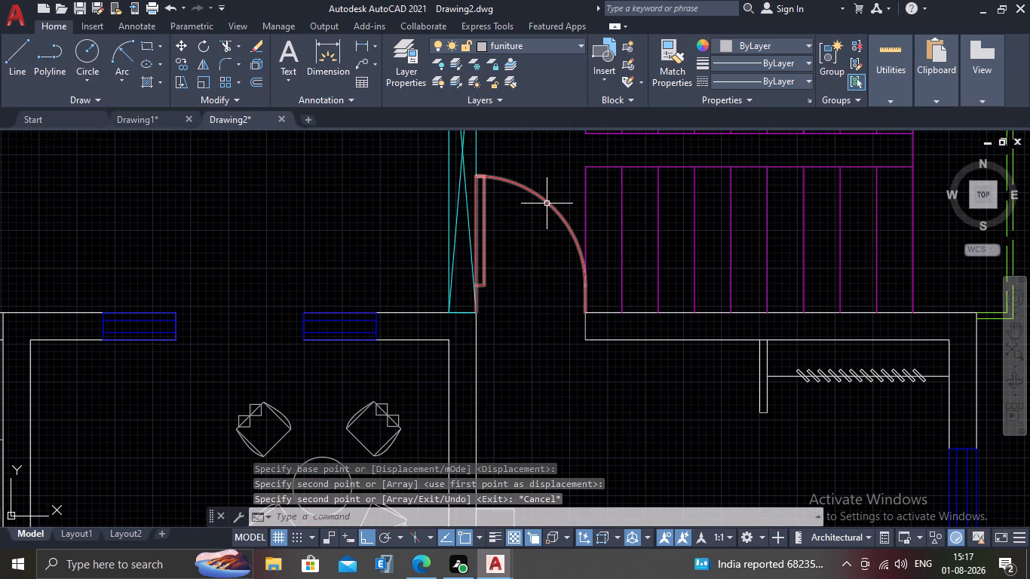
pyautogui.click(547, 204)
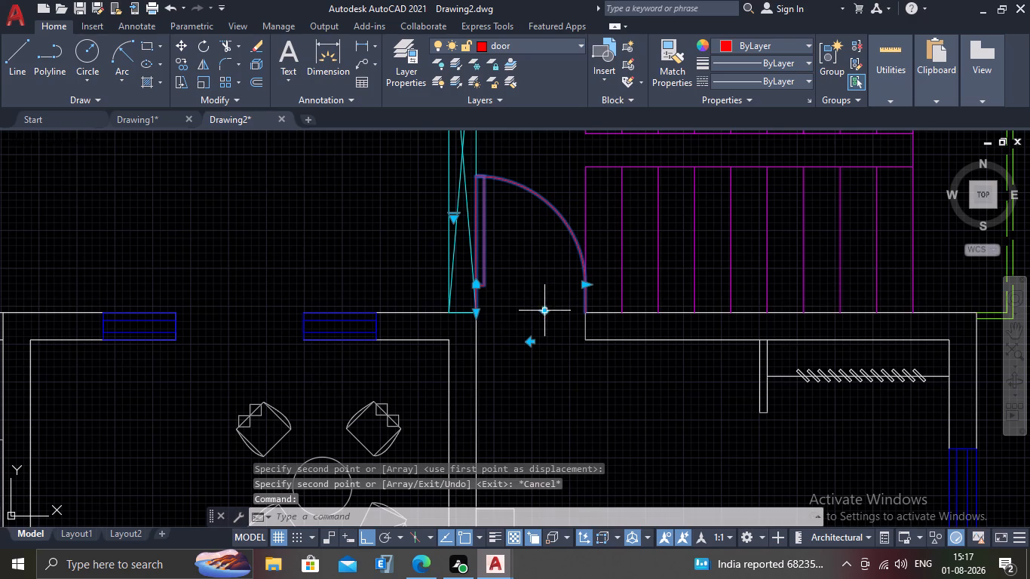
pyautogui.click(546, 313)
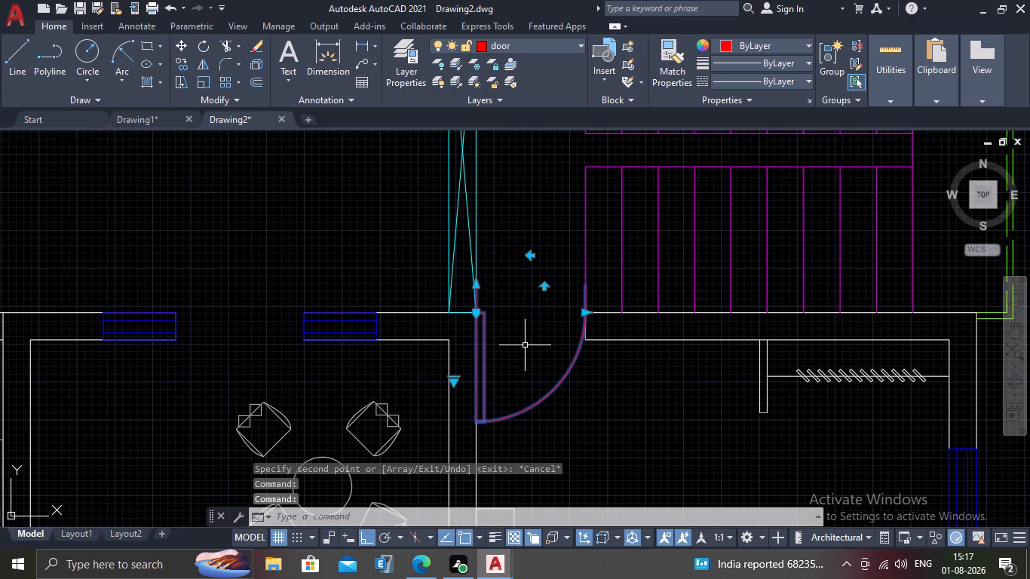
pyautogui.press('Escape')
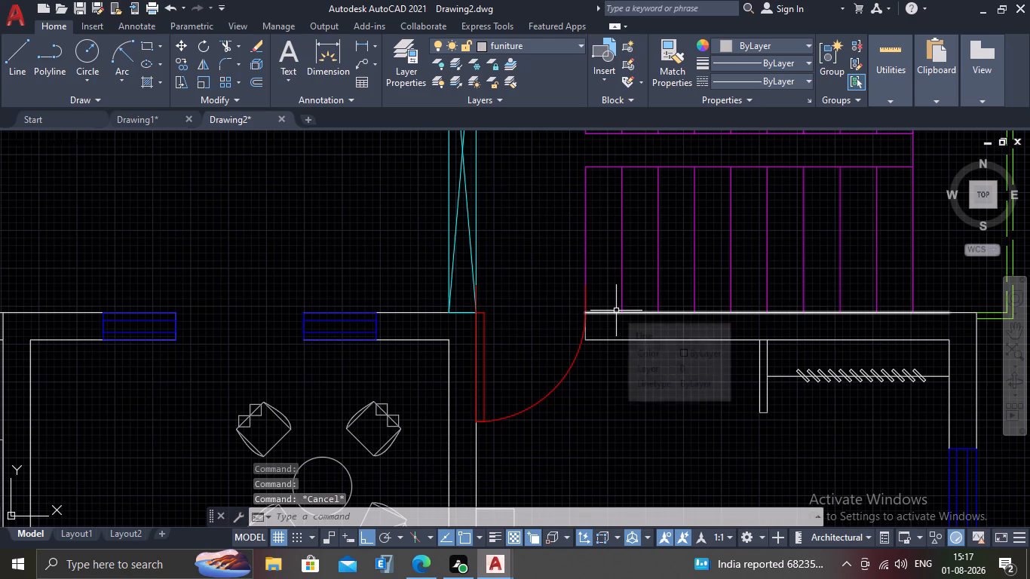
# Look over the whole plan and the front boundary wall for openings that still need doors.
pyautogui.scroll(-2, 611, 304)
pyautogui.scroll(-1, 505, 316)
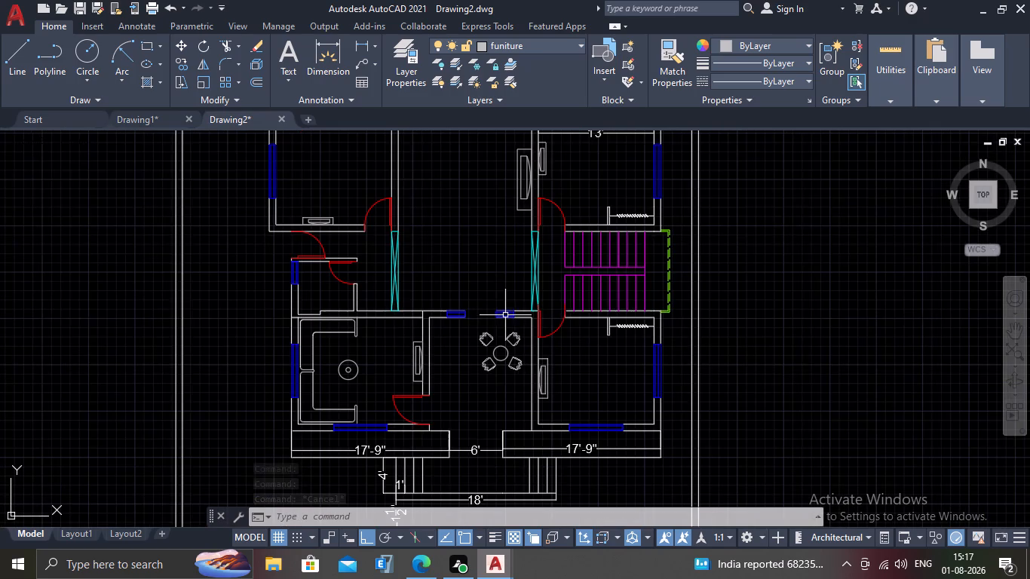
pyautogui.scroll(-2, 492, 296)
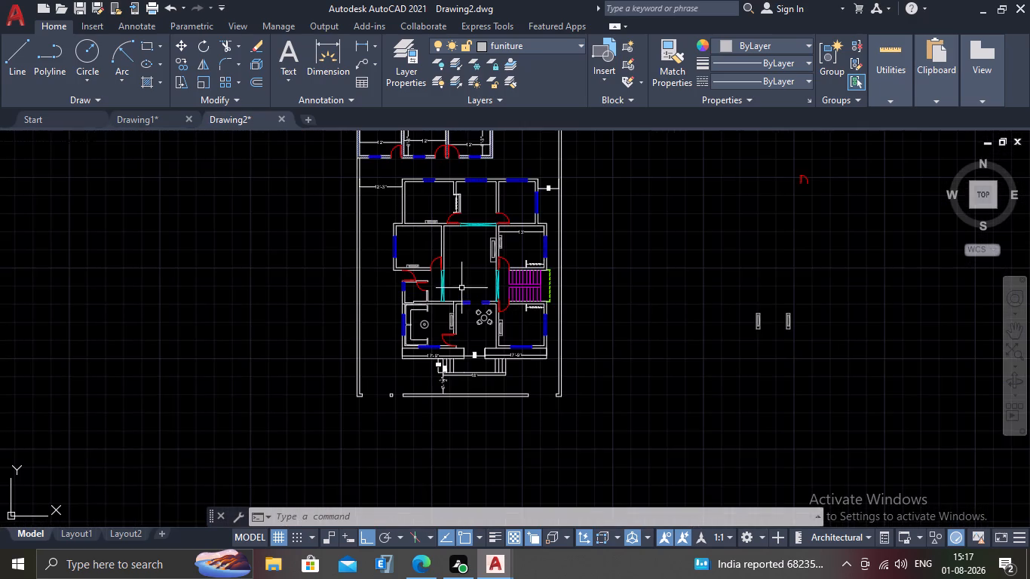
pyautogui.moveTo(460, 279); pyautogui.dragTo(483, 308, button='middle')
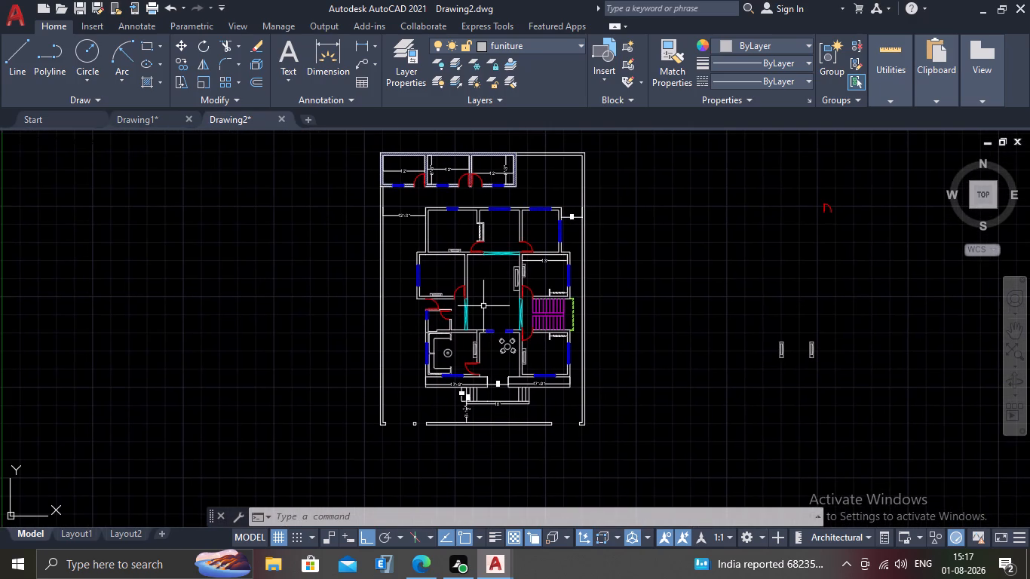
pyautogui.scroll(-1, 483, 305)
pyautogui.moveTo(483, 305); pyautogui.dragTo(509, 296, button='middle')
pyautogui.scroll(1, 503, 297)
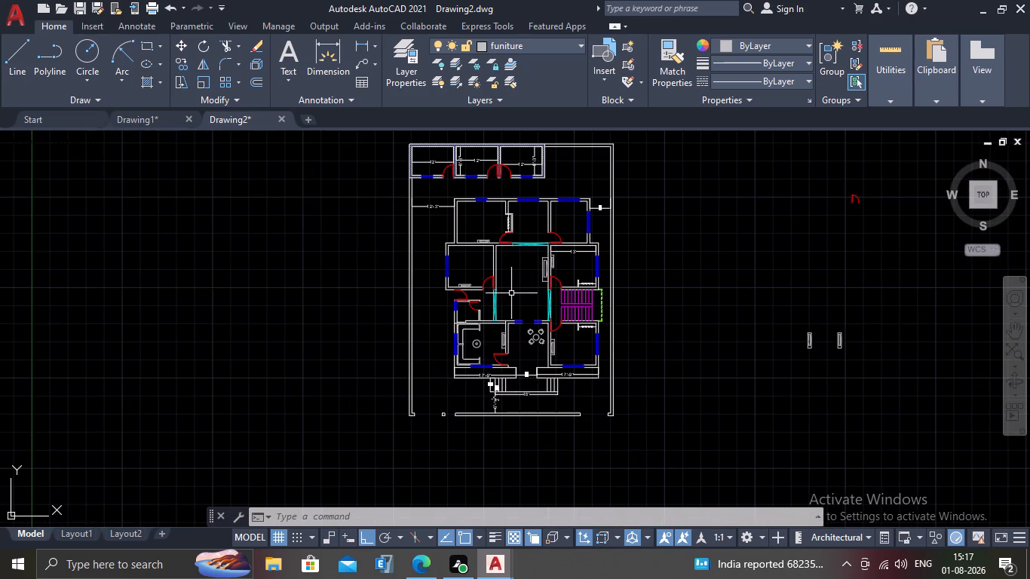
pyautogui.moveTo(511, 293); pyautogui.dragTo(510, 266, button='middle')
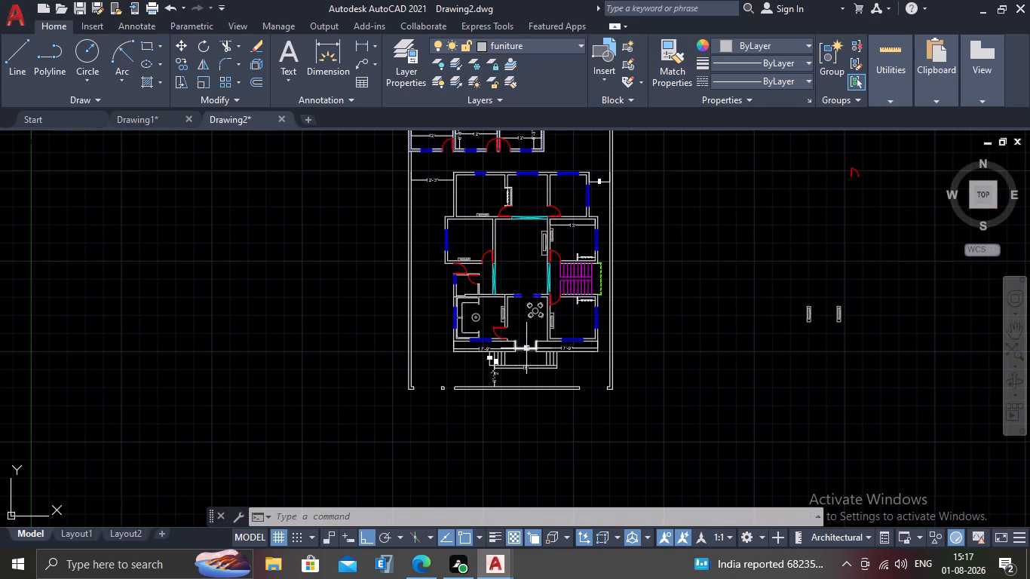
pyautogui.moveTo(538, 348); pyautogui.dragTo(560, 297, button='middle')
pyautogui.scroll(1, 528, 333)
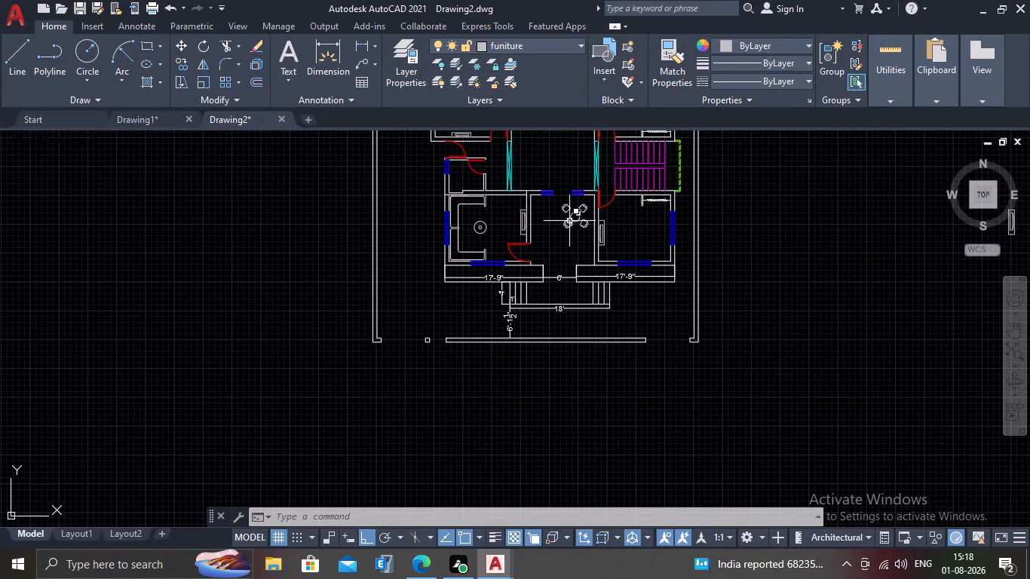
# Copy the door north of the stairs to the small gate opening in the south boundary wall, at the square pillar's southeast corner.
pyautogui.moveTo(569, 222); pyautogui.dragTo(612, 359, button='middle')
pyautogui.scroll(2, 646, 258)
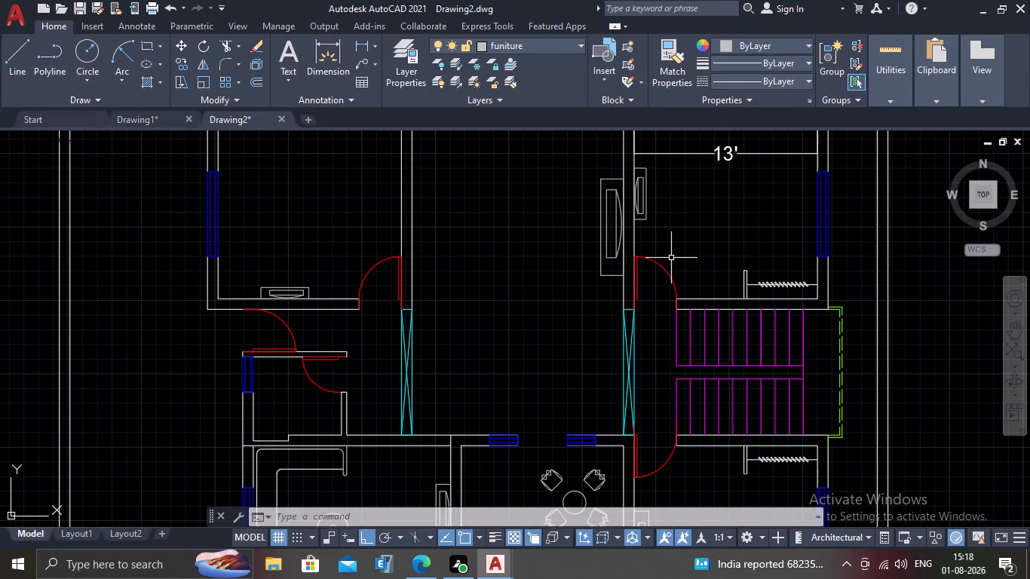
pyautogui.click(670, 261)
pyautogui.click(662, 282)
pyautogui.write('CO')
pyautogui.press('Return')
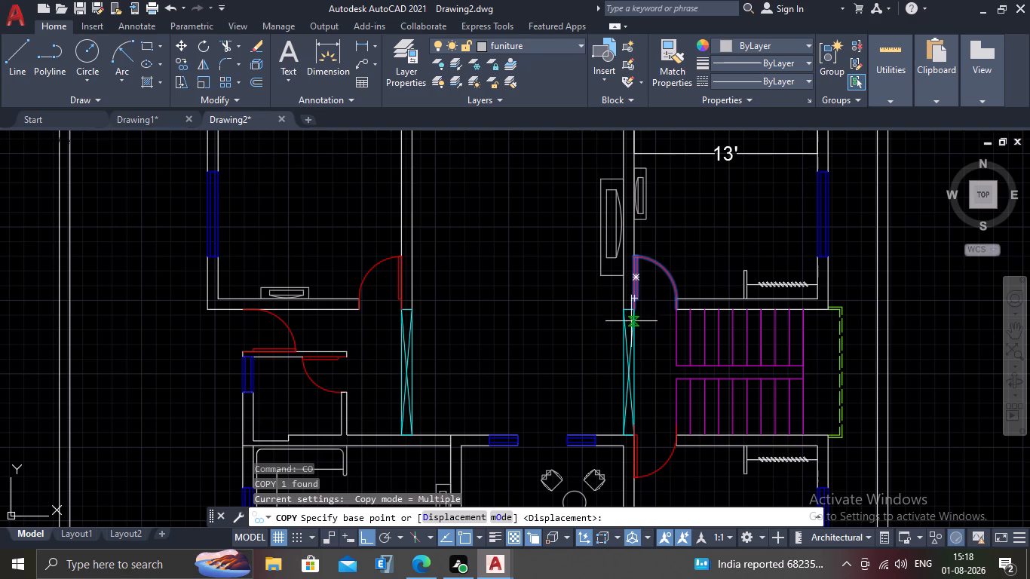
pyautogui.click(636, 311)
pyautogui.scroll(-6, 636, 323)
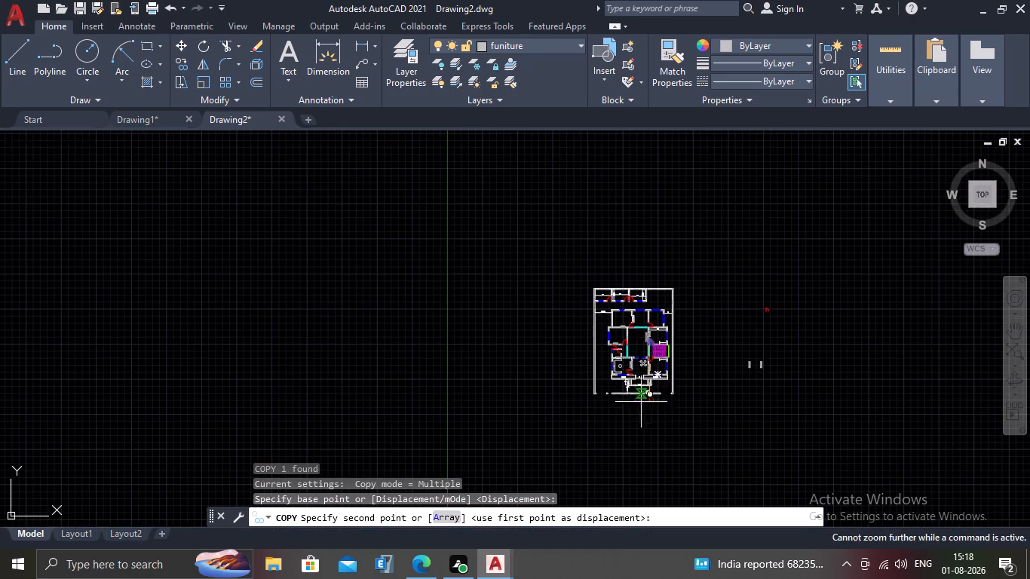
pyautogui.moveTo(626, 412); pyautogui.dragTo(638, 359, button='middle')
pyautogui.scroll(1, 627, 355)
pyautogui.scroll(-1, 626, 354)
pyautogui.scroll(2, 600, 335)
pyautogui.scroll(3, 655, 407)
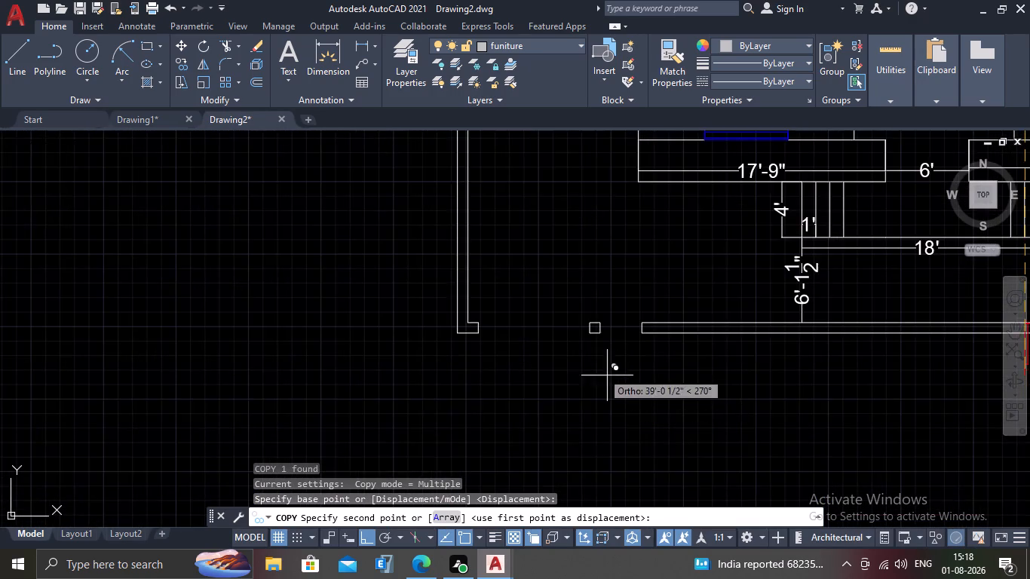
pyautogui.scroll(2, 596, 363)
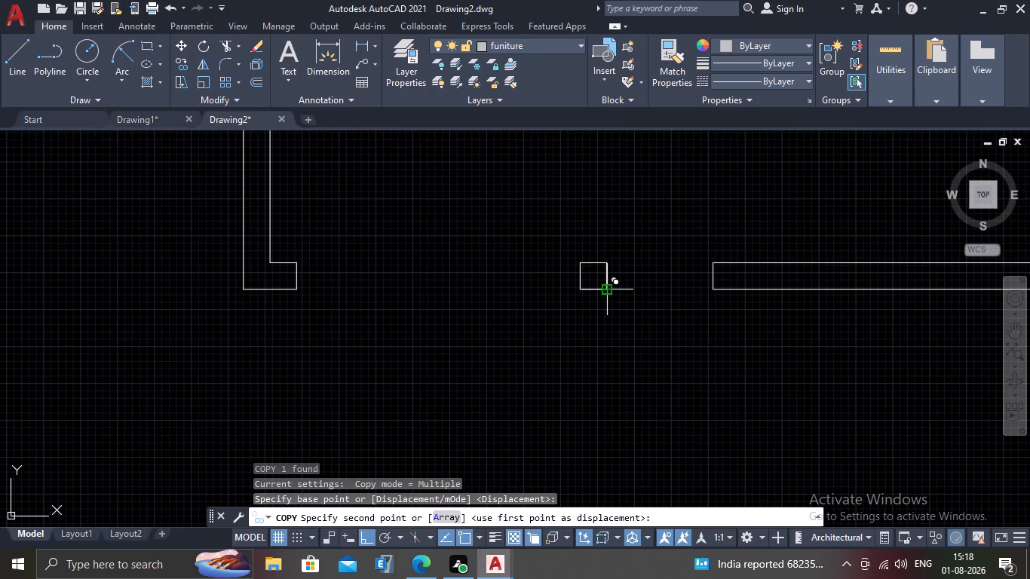
pyautogui.click(606, 292)
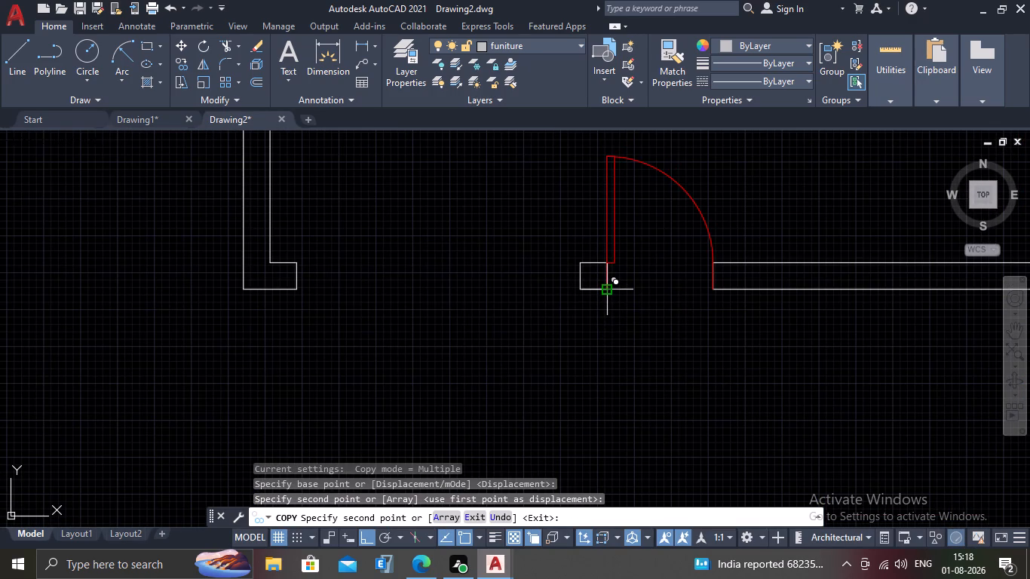
pyautogui.press('Escape')
# Flip the gate door horizontally so its leaf hinges on the boundary wall's end instead of the square pillar.
pyautogui.doubleClick(685, 187)
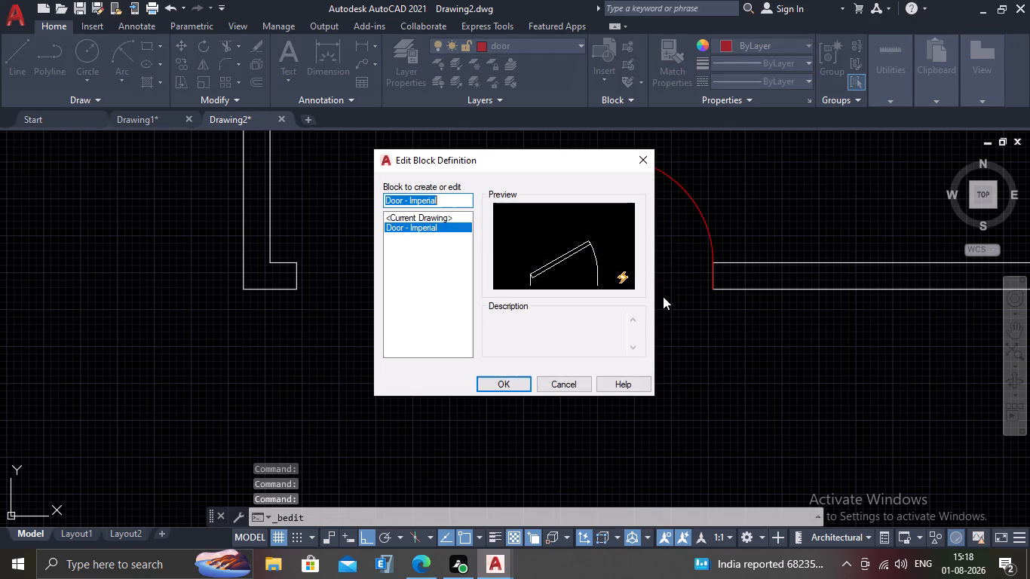
pyautogui.click(639, 153)
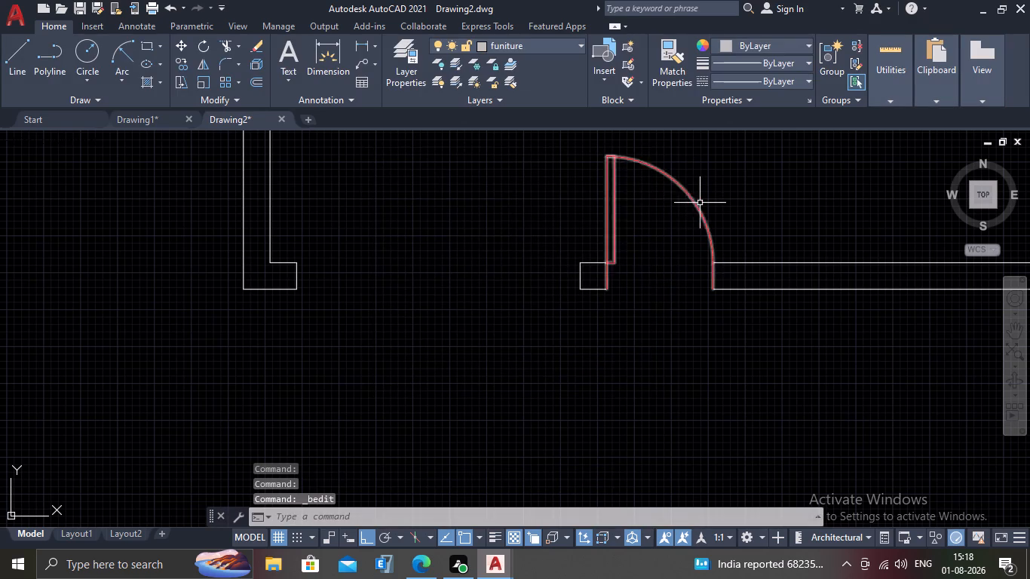
pyautogui.click(697, 206)
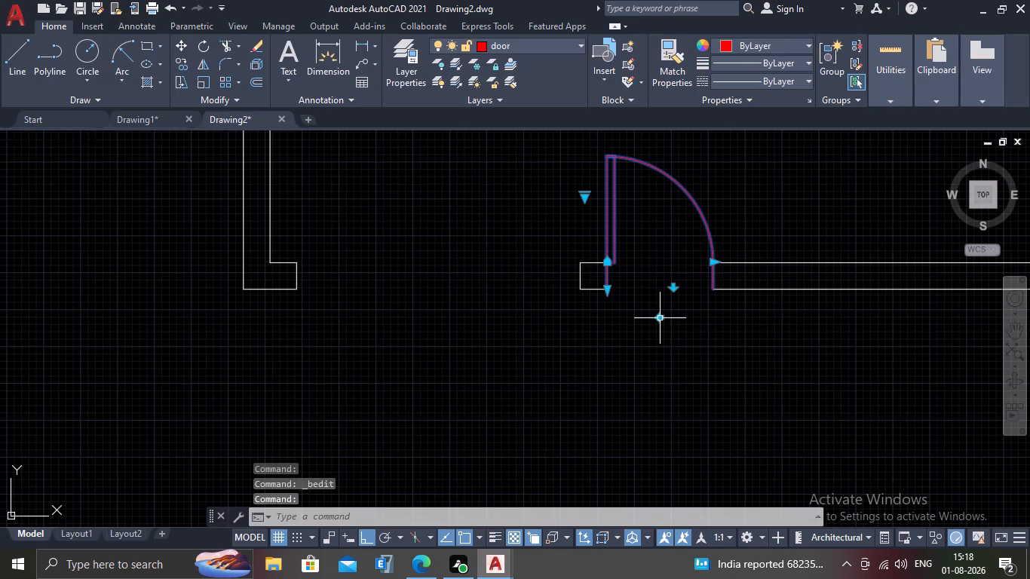
pyautogui.click(657, 320)
pyautogui.press('Escape')
pyautogui.scroll(-2, 648, 324)
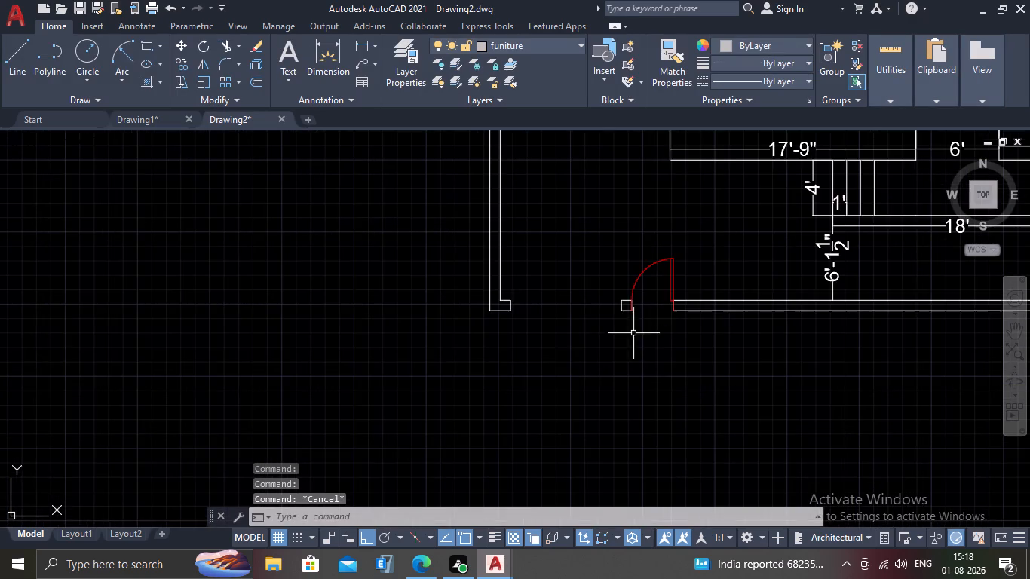
# Draw an 8' horizontal construction line in the empty space east of the plan, south of the spare door.
pyautogui.moveTo(608, 335); pyautogui.dragTo(564, 236, button='middle')
pyautogui.scroll(-5, 547, 222)
pyautogui.moveTo(643, 225); pyautogui.dragTo(535, 277, button='middle')
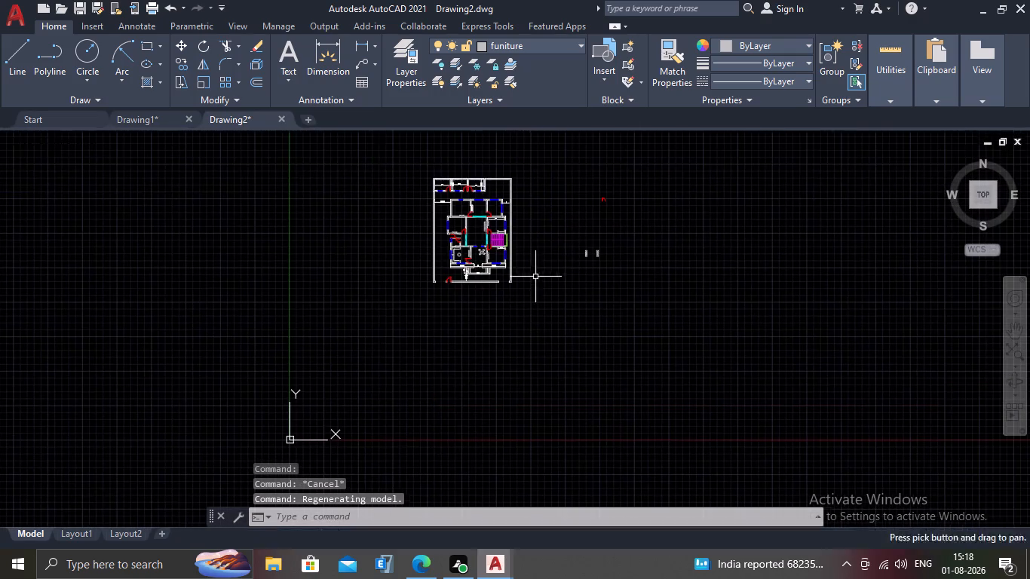
pyautogui.scroll(2, 601, 197)
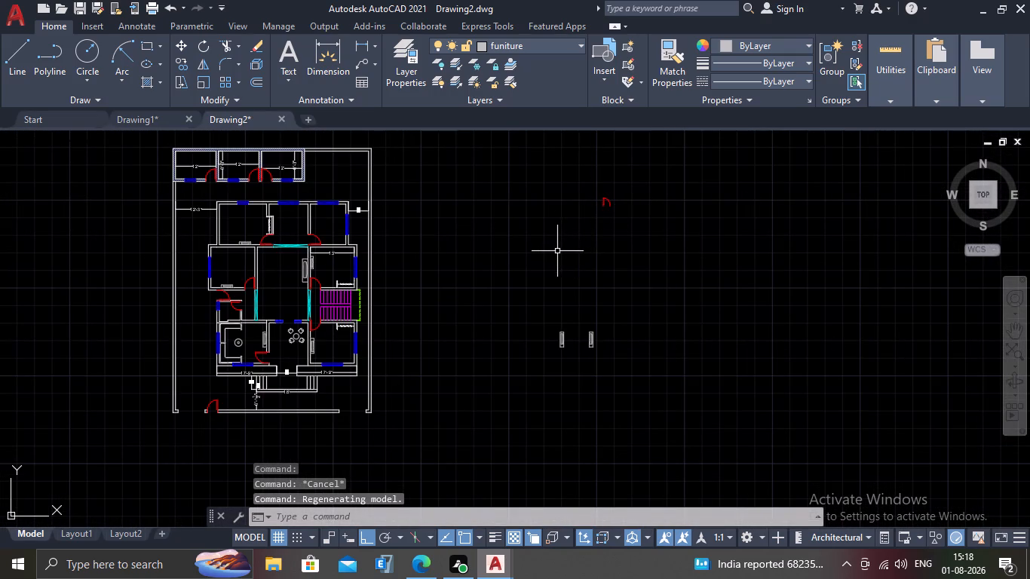
pyautogui.press('l')
pyautogui.press('Return')
pyautogui.scroll(3, 555, 265)
pyautogui.click(502, 265)
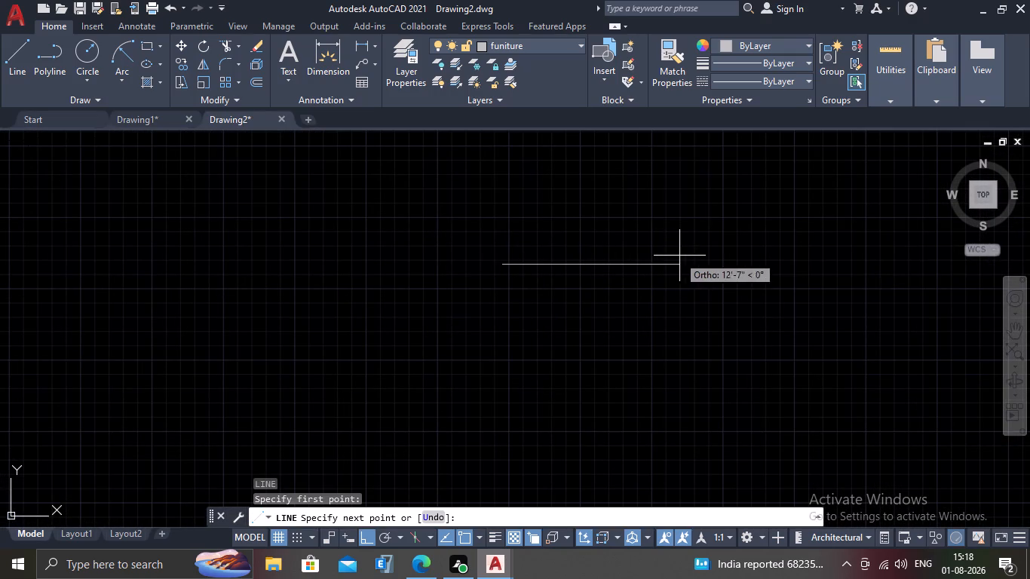
pyautogui.write("8'")
pyautogui.press('Return')
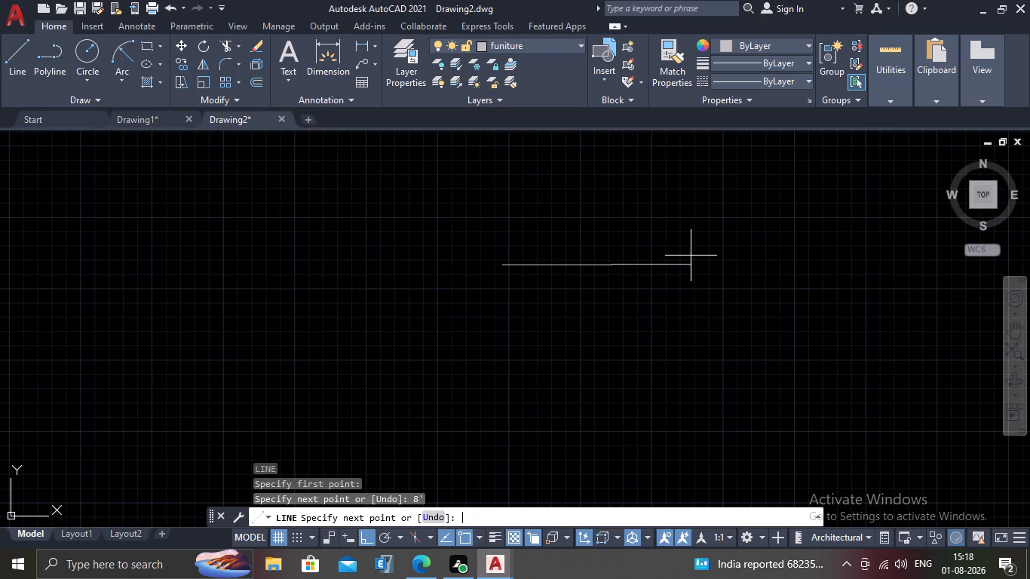
pyautogui.press('Escape')
# Copy the spare red door east of the plan to a spot just east of the original.
pyautogui.scroll(-3, 599, 352)
pyautogui.moveTo(705, 262); pyautogui.dragTo(695, 266, button='middle')
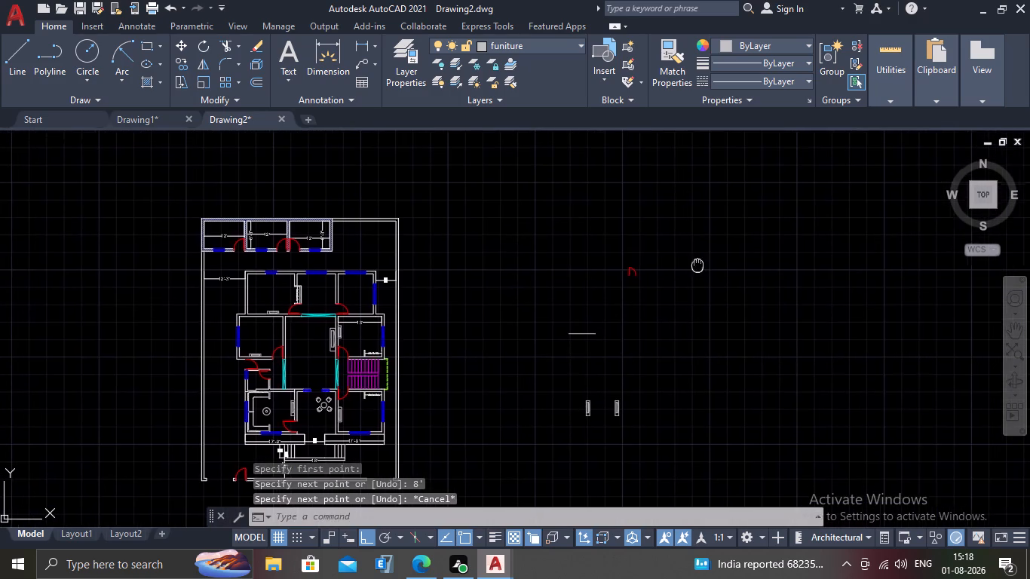
pyautogui.moveTo(695, 266); pyautogui.dragTo(694, 267, button='middle')
pyautogui.scroll(3, 660, 273)
pyautogui.click(545, 249)
pyautogui.click(512, 295)
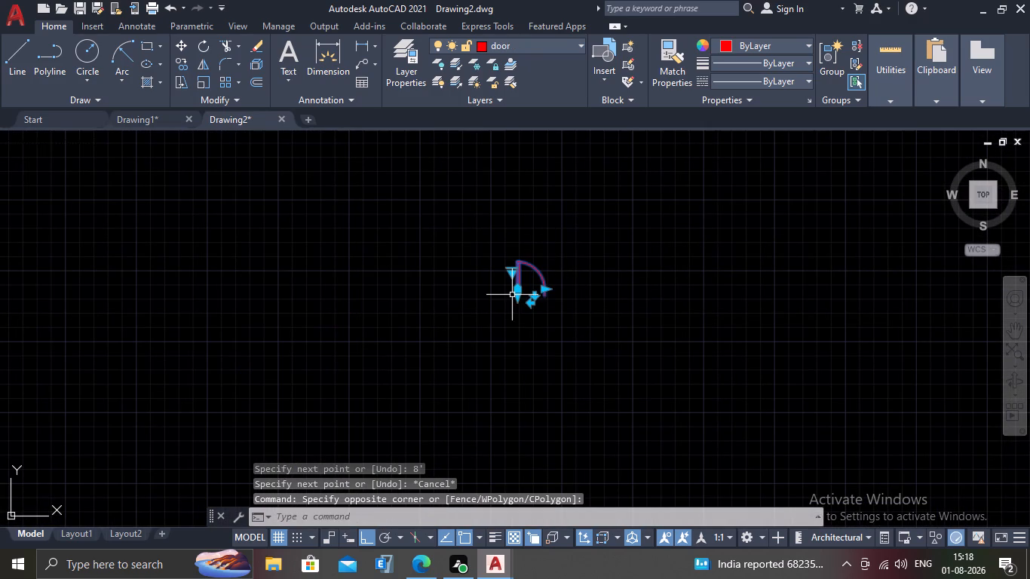
pyautogui.write('CO')
pyautogui.press('Return')
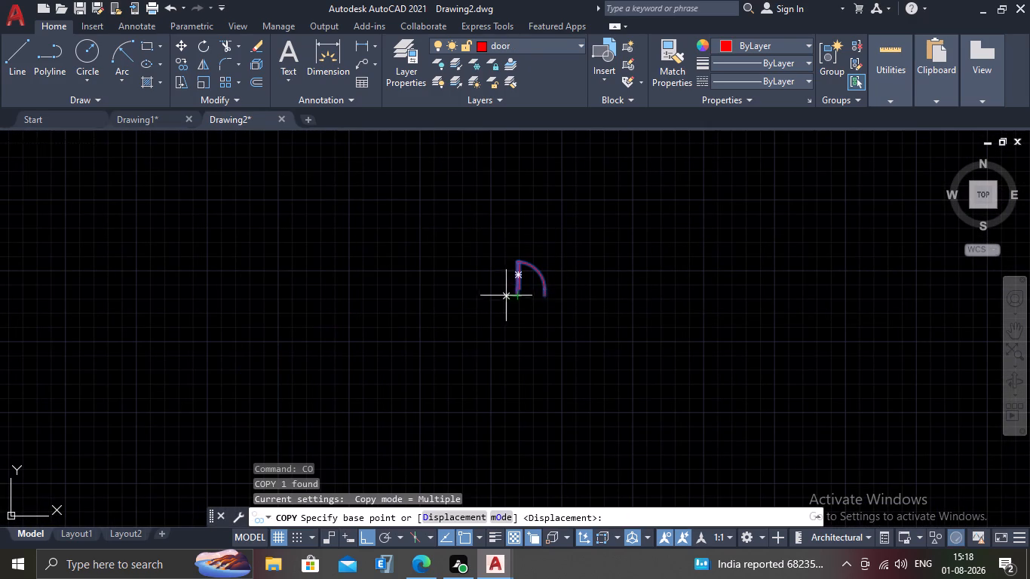
pyautogui.moveTo(518, 299); pyautogui.dragTo(525, 296)
pyautogui.click(606, 303)
pyautogui.press('Escape')
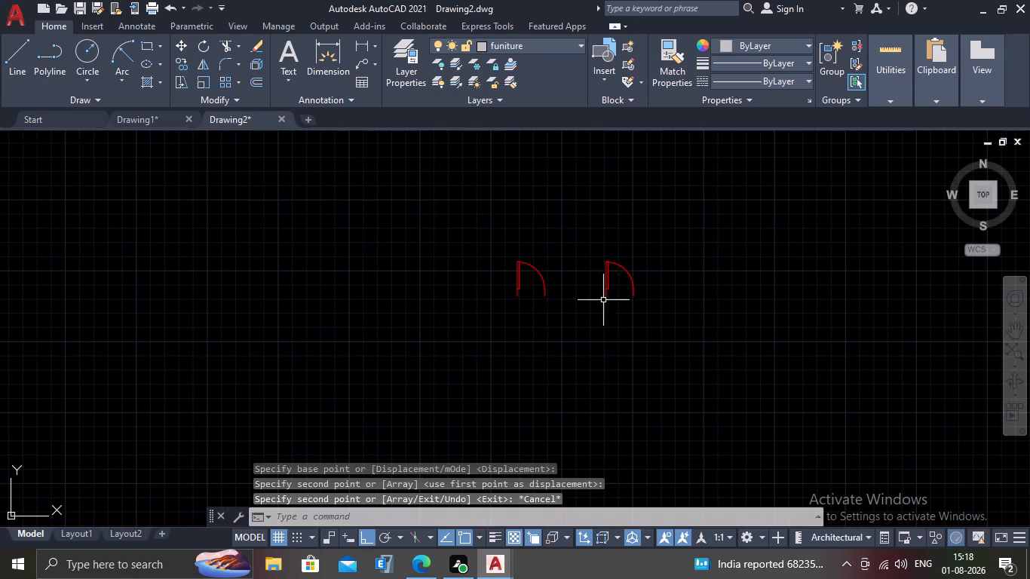
# Flip the copied spare door horizontally so its leaf hinges on the east side, mirroring the original.
pyautogui.click(632, 256)
pyautogui.click(596, 299)
pyautogui.scroll(2, 627, 302)
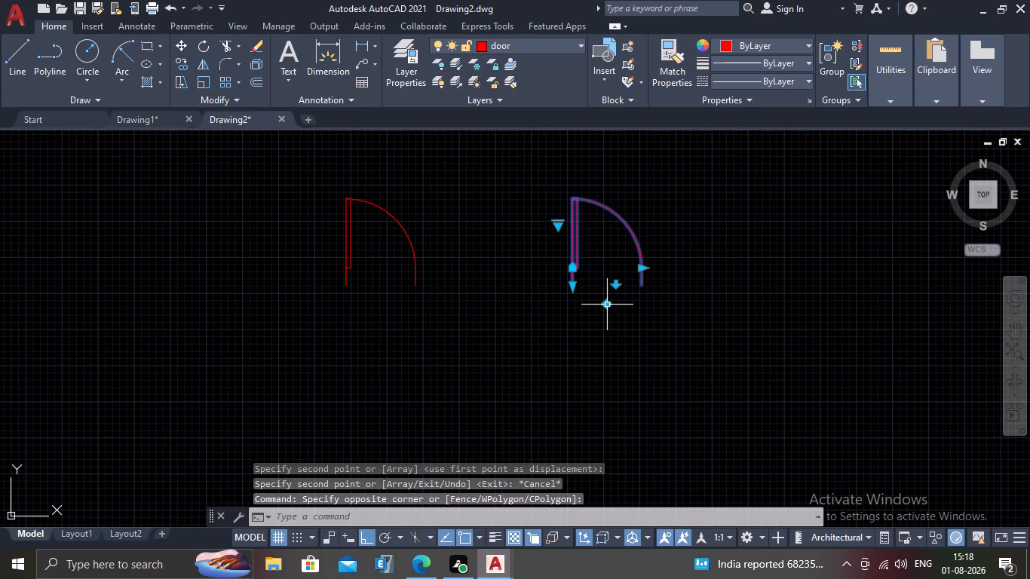
pyautogui.click(604, 302)
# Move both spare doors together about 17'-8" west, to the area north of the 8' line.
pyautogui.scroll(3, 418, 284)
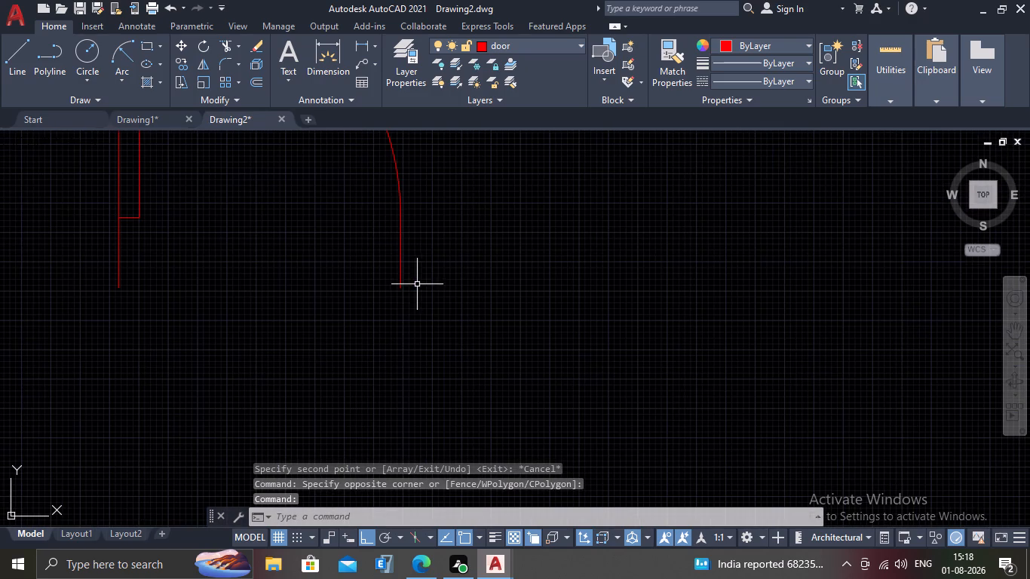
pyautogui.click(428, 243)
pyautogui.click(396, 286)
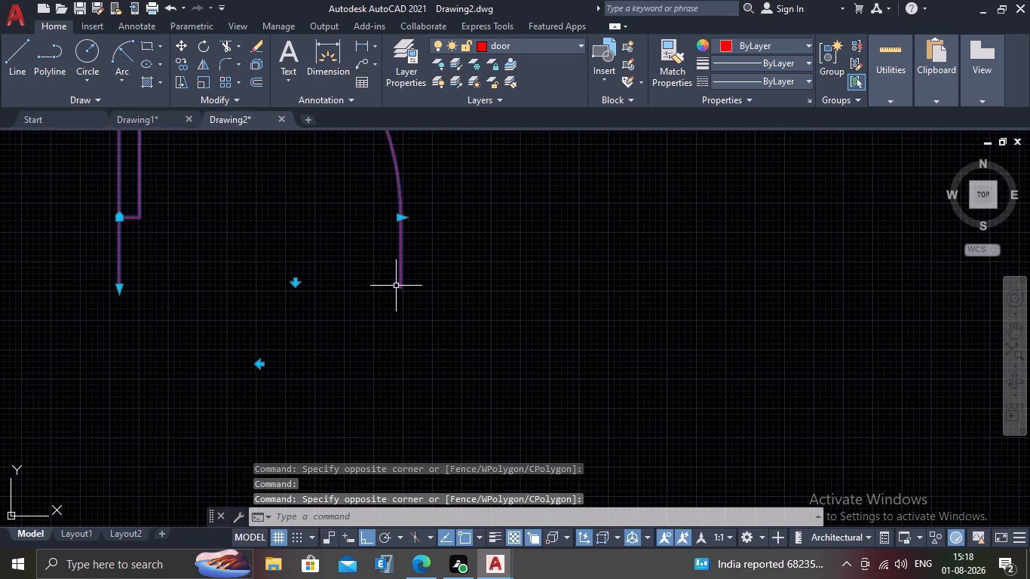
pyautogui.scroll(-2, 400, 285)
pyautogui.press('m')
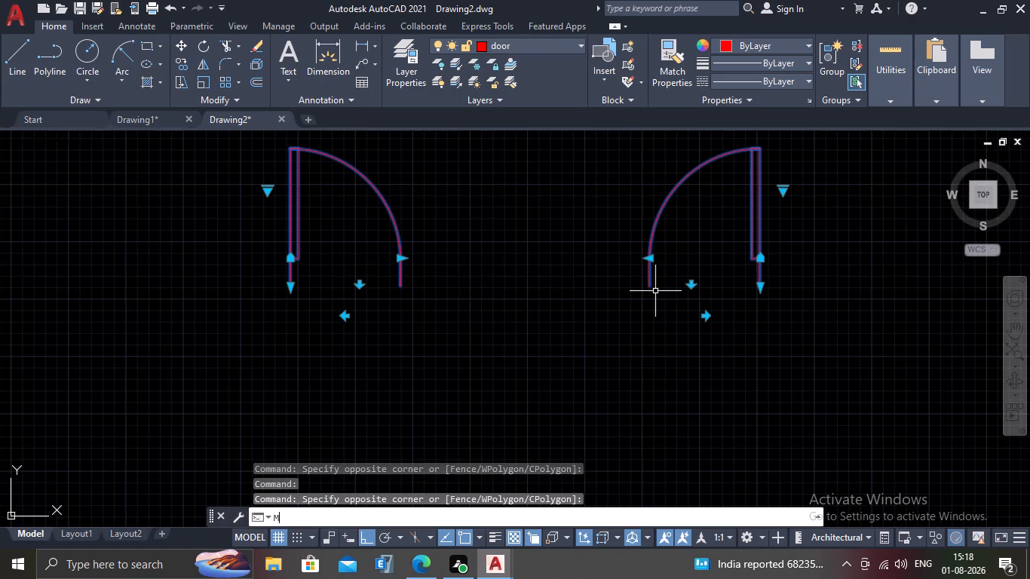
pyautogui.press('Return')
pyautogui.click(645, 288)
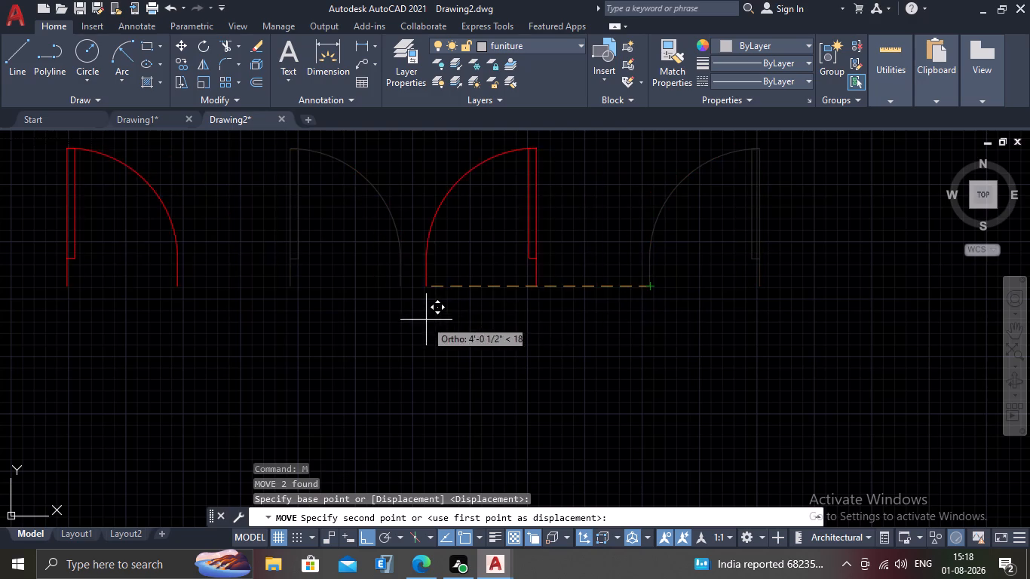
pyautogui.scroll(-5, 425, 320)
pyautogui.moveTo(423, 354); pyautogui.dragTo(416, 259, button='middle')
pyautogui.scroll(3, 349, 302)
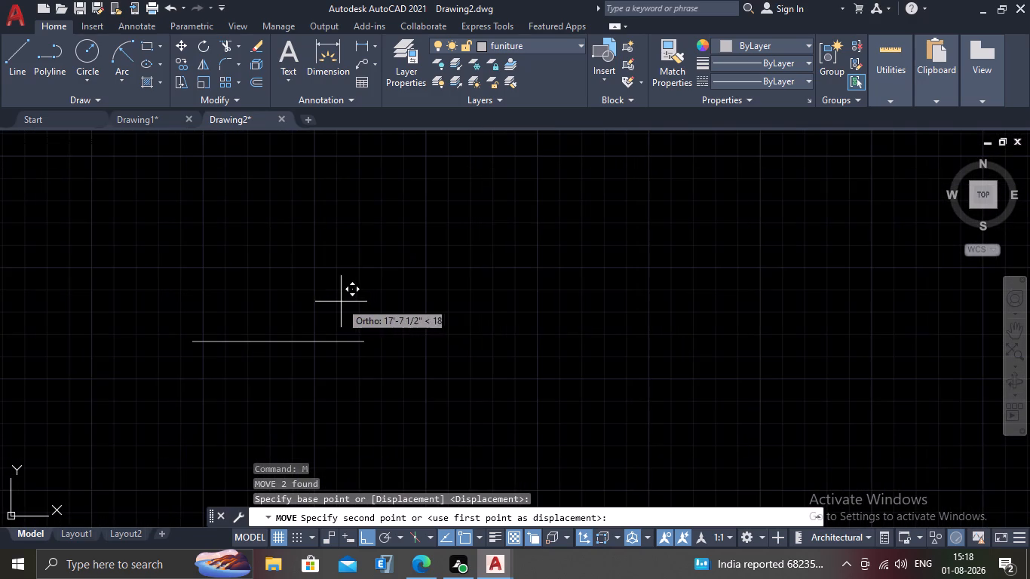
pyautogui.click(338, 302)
# Move the flipped door west so its free end meets the other door's free end, forming a double door.
pyautogui.scroll(-3, 336, 305)
pyautogui.scroll(2, 328, 206)
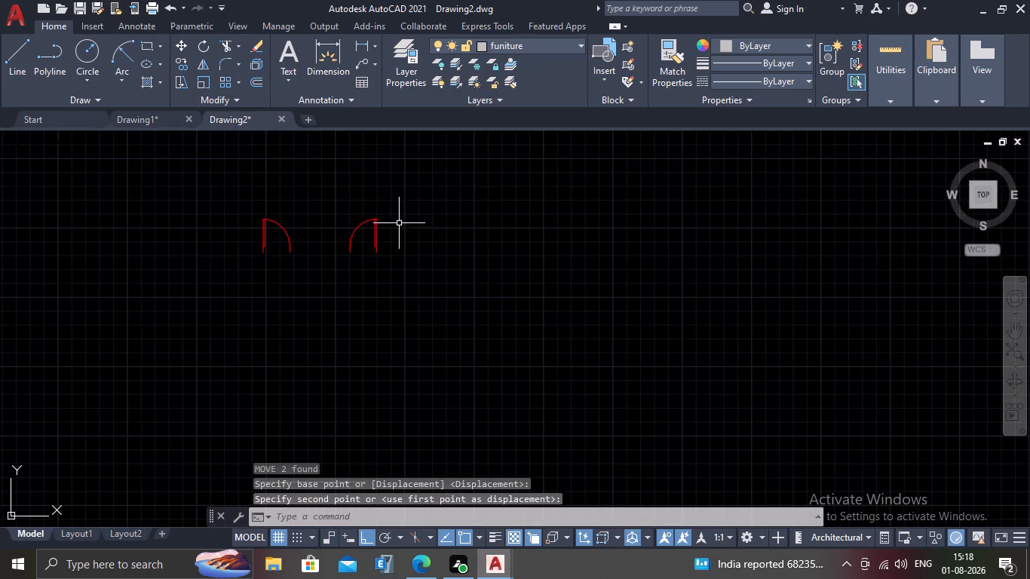
pyautogui.click(400, 217)
pyautogui.click(331, 275)
pyautogui.scroll(3, 334, 263)
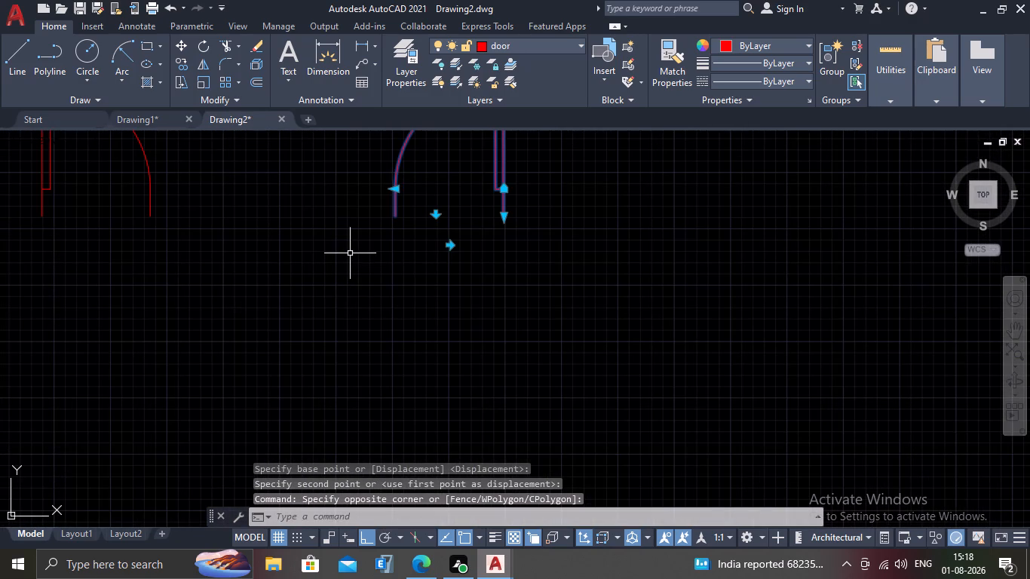
pyautogui.press('m')
pyautogui.press('Return')
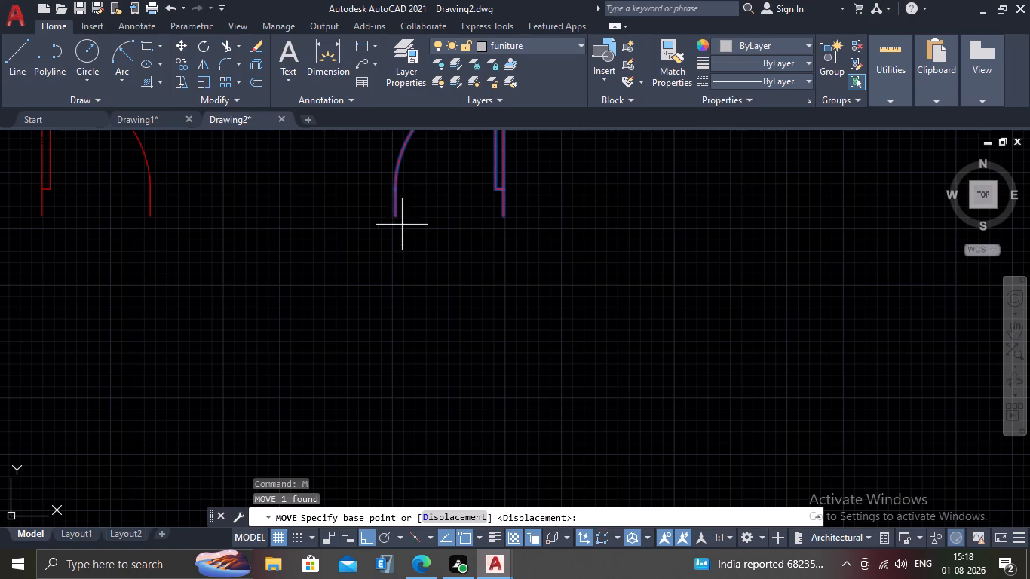
pyautogui.click(397, 219)
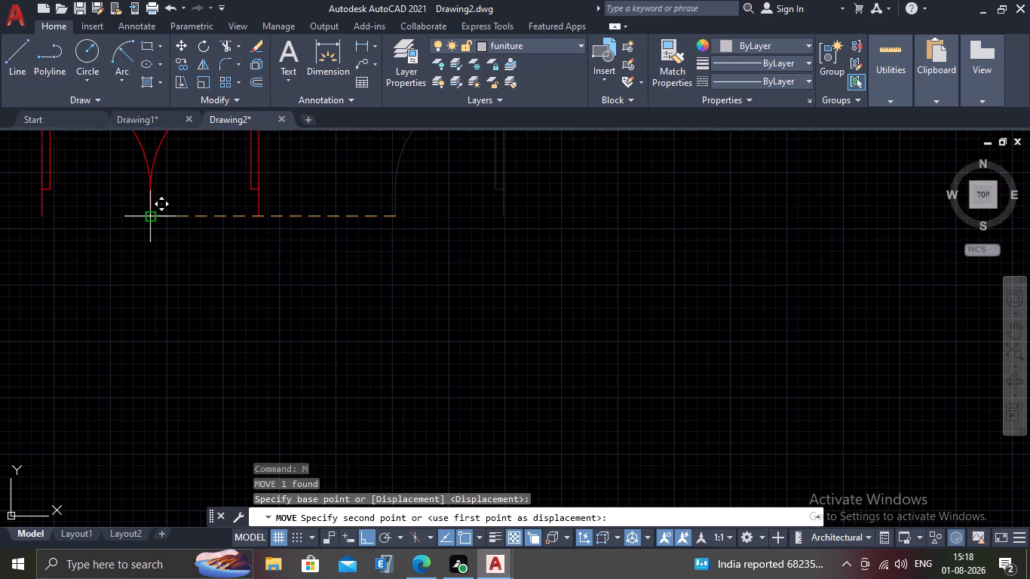
pyautogui.click(149, 215)
pyautogui.press('Escape')
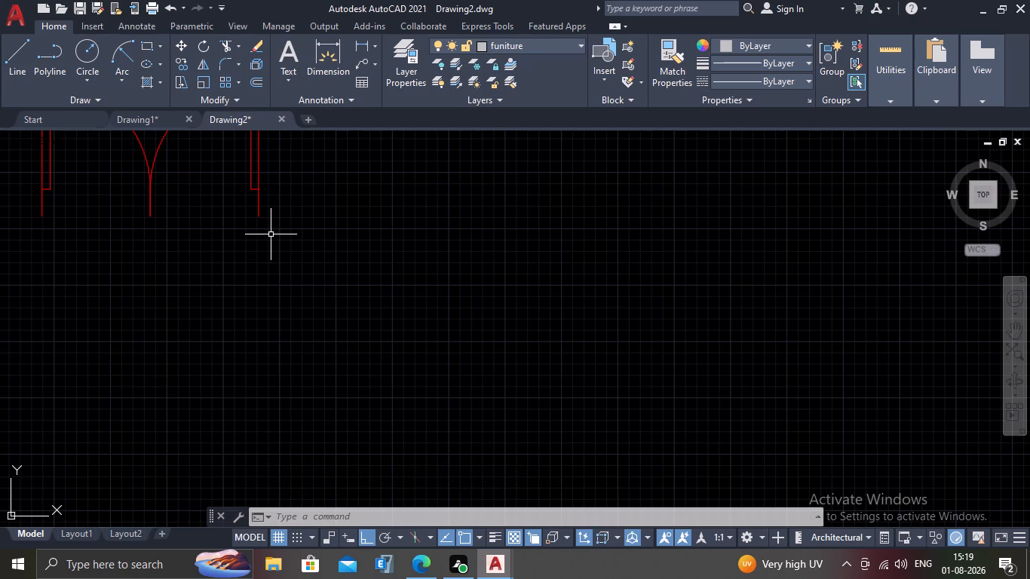
# Move the double door so the lower end of its west jamb sits on the west end of the 8' line.
pyautogui.scroll(-2, 278, 239)
pyautogui.moveTo(453, 250); pyautogui.dragTo(541, 250, button='middle')
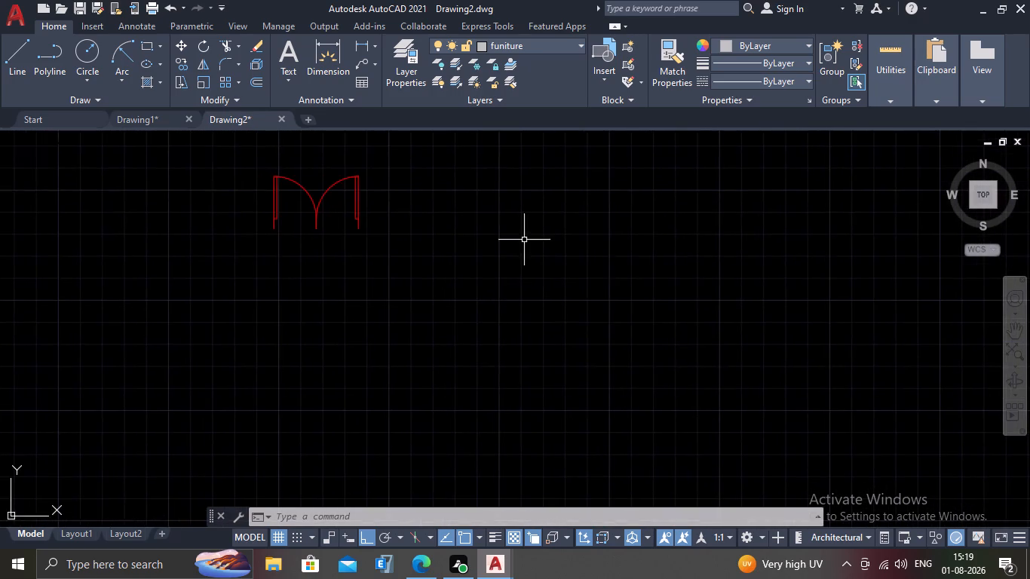
pyautogui.scroll(-2, 523, 240)
pyautogui.scroll(2, 453, 195)
pyautogui.click(503, 214)
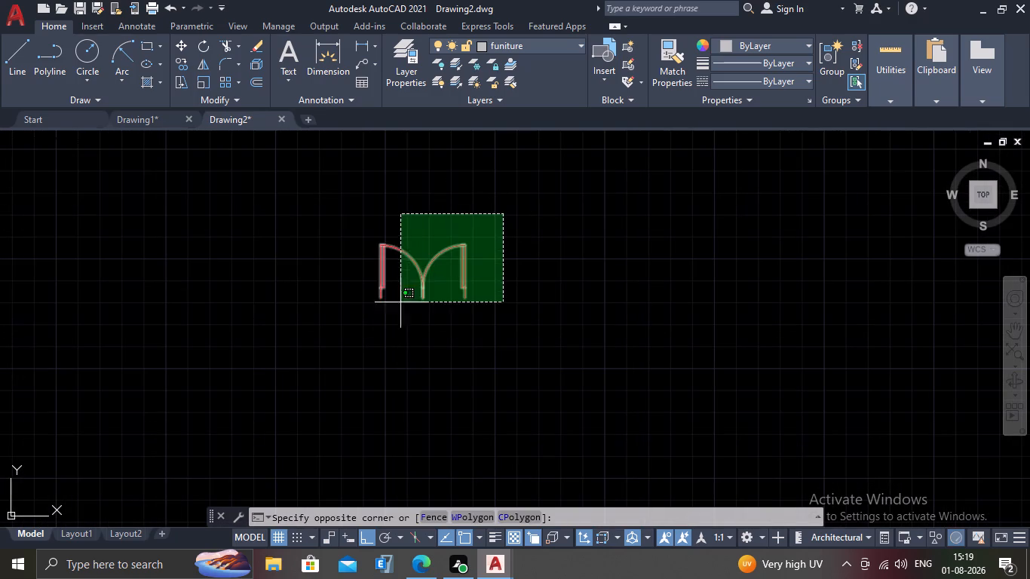
pyautogui.click(344, 348)
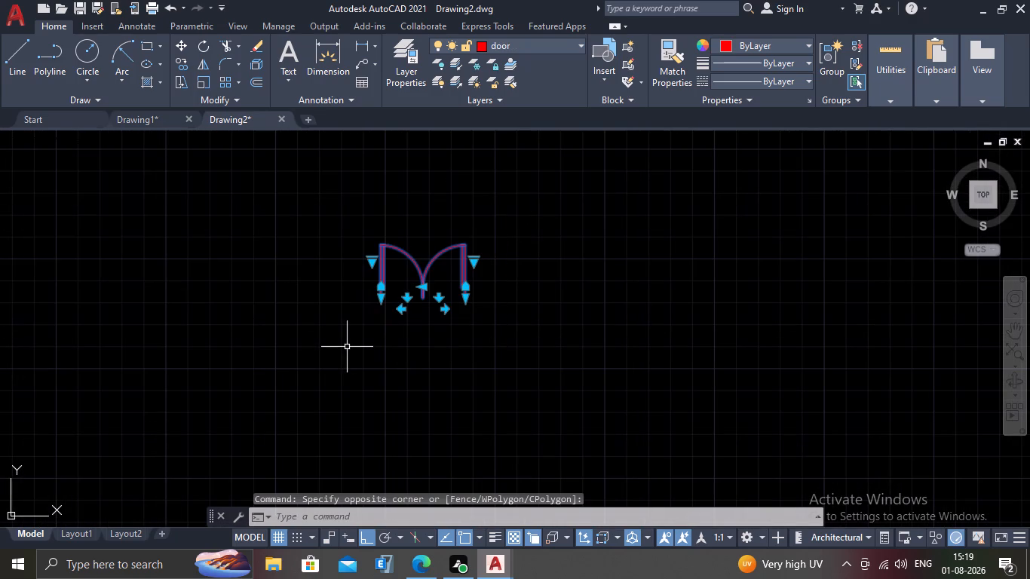
pyautogui.press('m')
pyautogui.press('Return')
pyautogui.scroll(2, 347, 344)
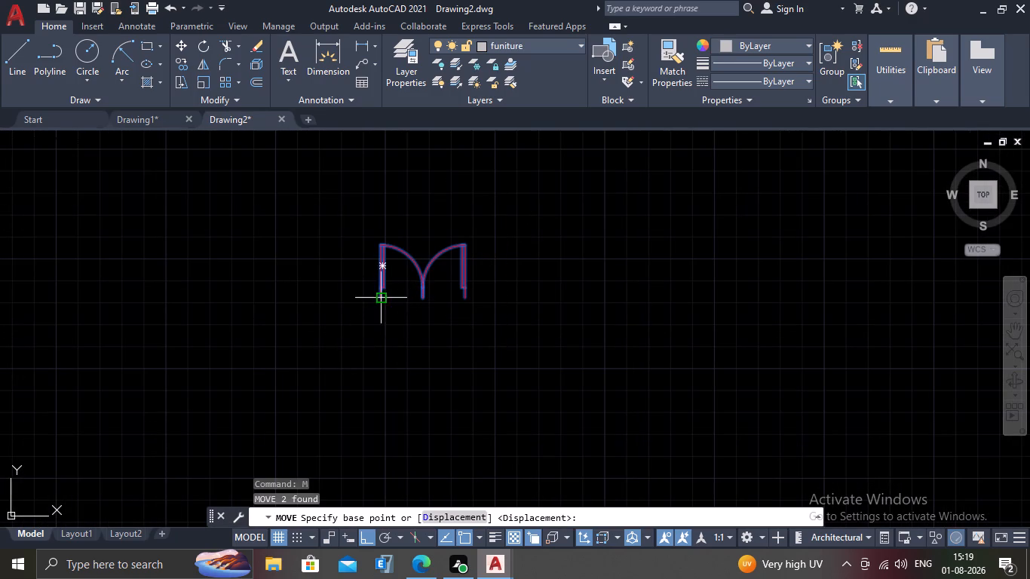
pyautogui.scroll(4, 382, 299)
pyautogui.click(363, 296)
pyautogui.scroll(-4, 363, 296)
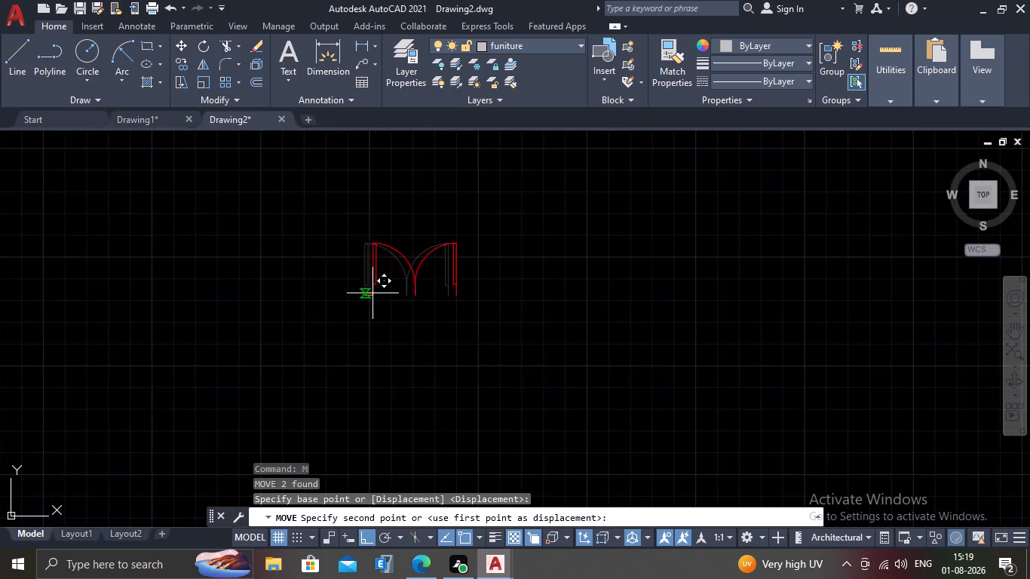
pyautogui.scroll(-3, 372, 293)
pyautogui.moveTo(363, 410); pyautogui.dragTo(388, 367, button='middle')
pyautogui.scroll(5, 388, 342)
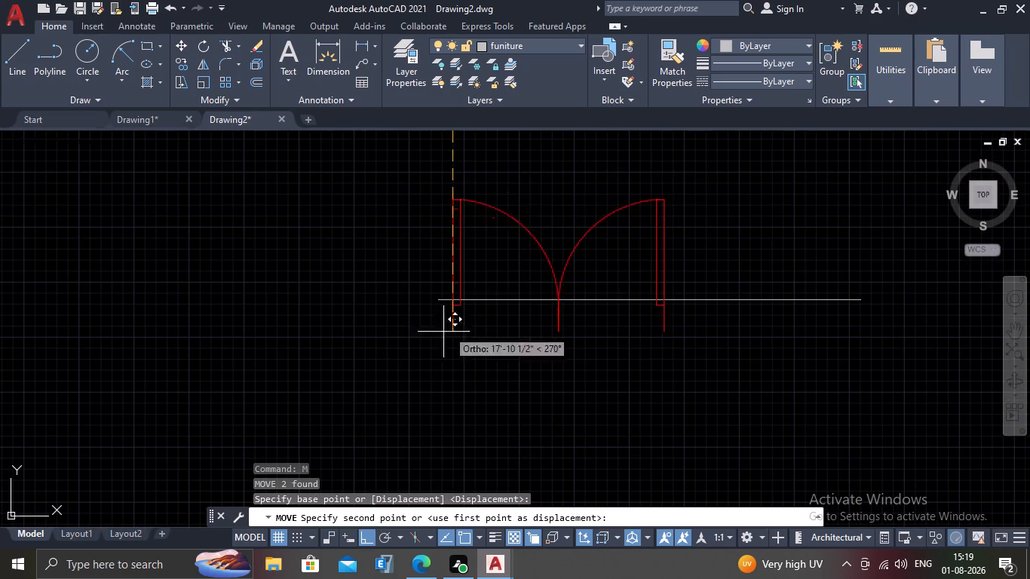
pyautogui.scroll(5, 431, 311)
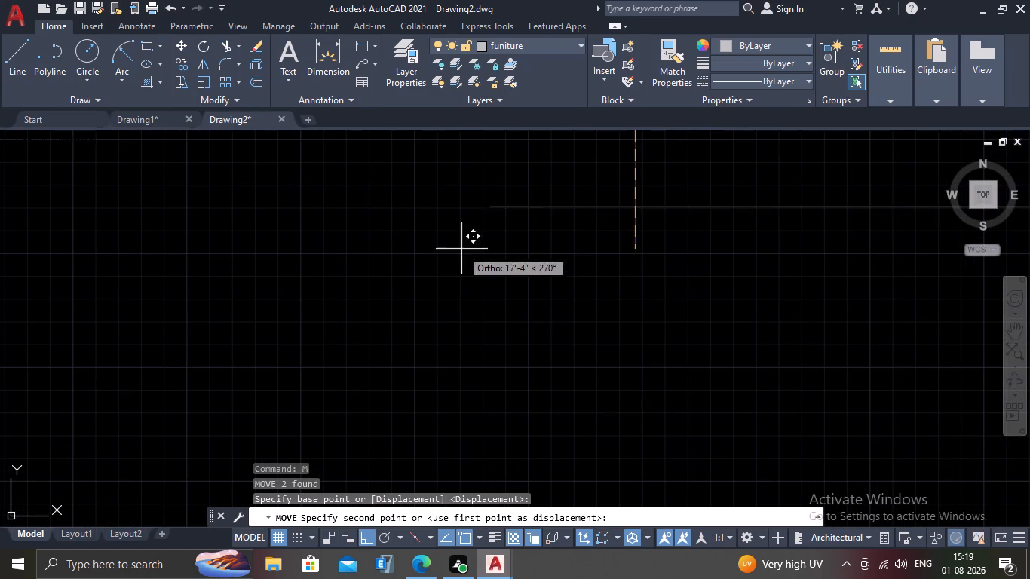
pyautogui.click(489, 210)
# Scale the double door by reference from its west jamb, using its full width as reference and the 8' line's east end as the new length.
pyautogui.scroll(-3, 469, 213)
pyautogui.moveTo(472, 225); pyautogui.dragTo(365, 295, button='middle')
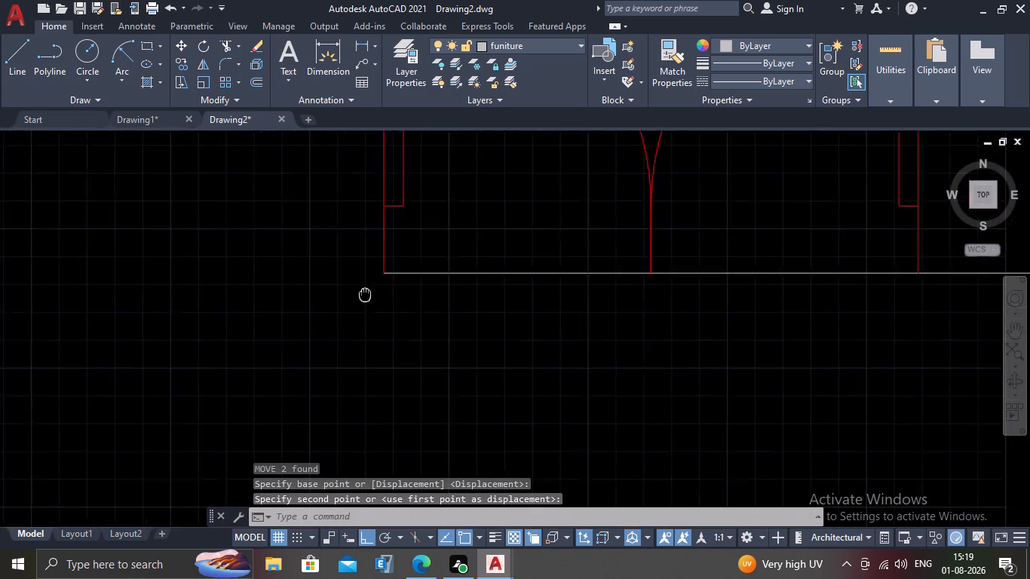
pyautogui.moveTo(365, 295); pyautogui.dragTo(228, 367, button='middle')
pyautogui.scroll(-2, 225, 355)
pyautogui.click(461, 228)
pyautogui.click(187, 269)
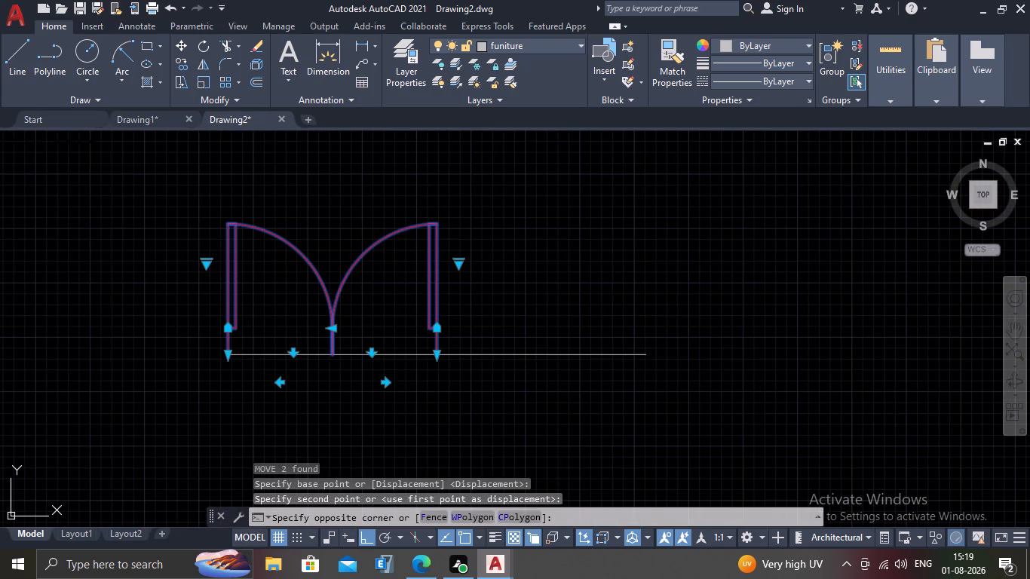
pyautogui.write('SC')
pyautogui.press('Return')
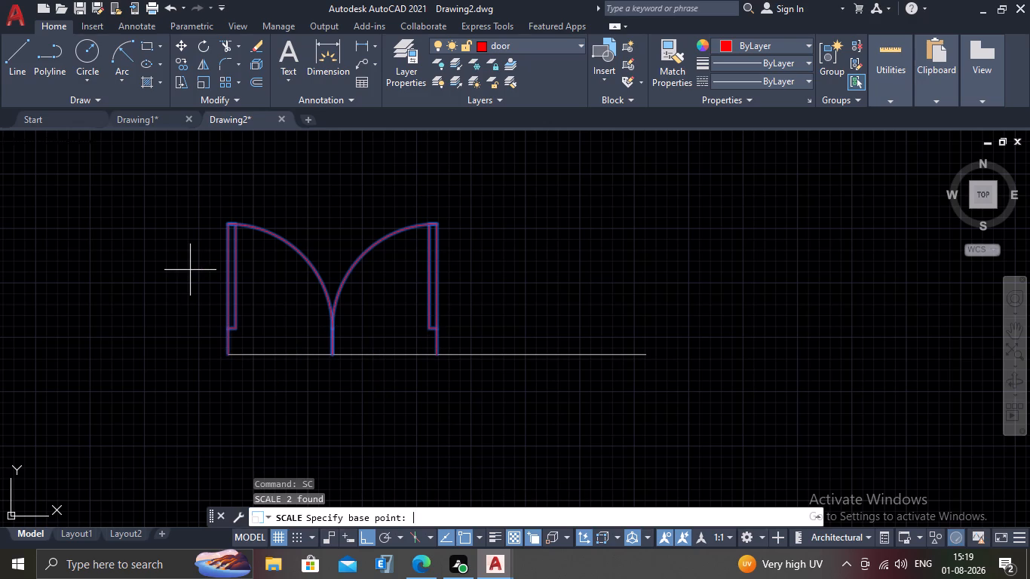
pyautogui.scroll(2, 192, 368)
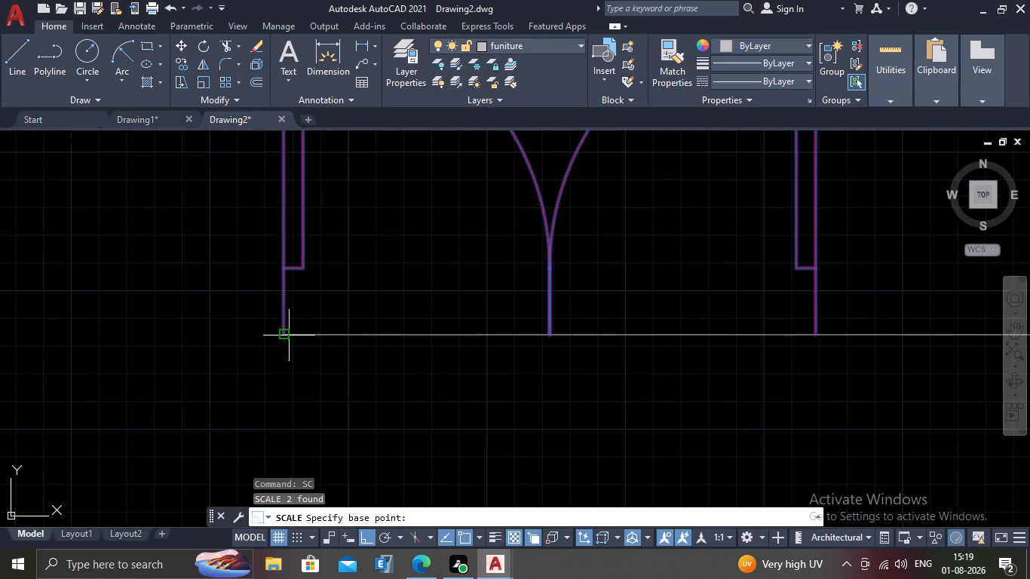
pyautogui.click(280, 335)
pyautogui.press('r')
pyautogui.press('Return')
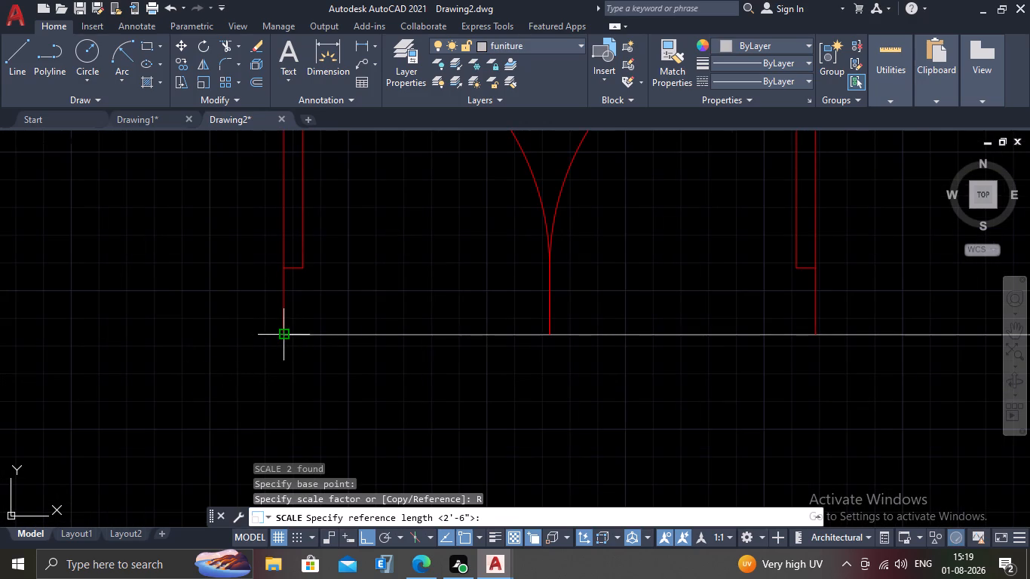
pyautogui.click(280, 339)
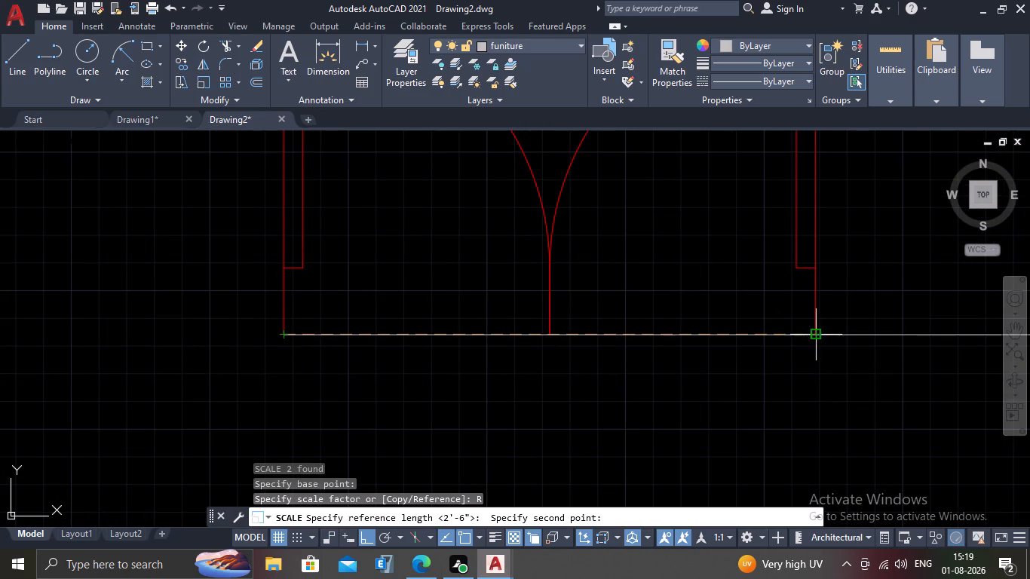
pyautogui.moveTo(817, 337); pyautogui.dragTo(810, 344)
pyautogui.scroll(-3, 742, 349)
pyautogui.moveTo(741, 363); pyautogui.dragTo(528, 341, button='middle')
pyautogui.scroll(3, 646, 328)
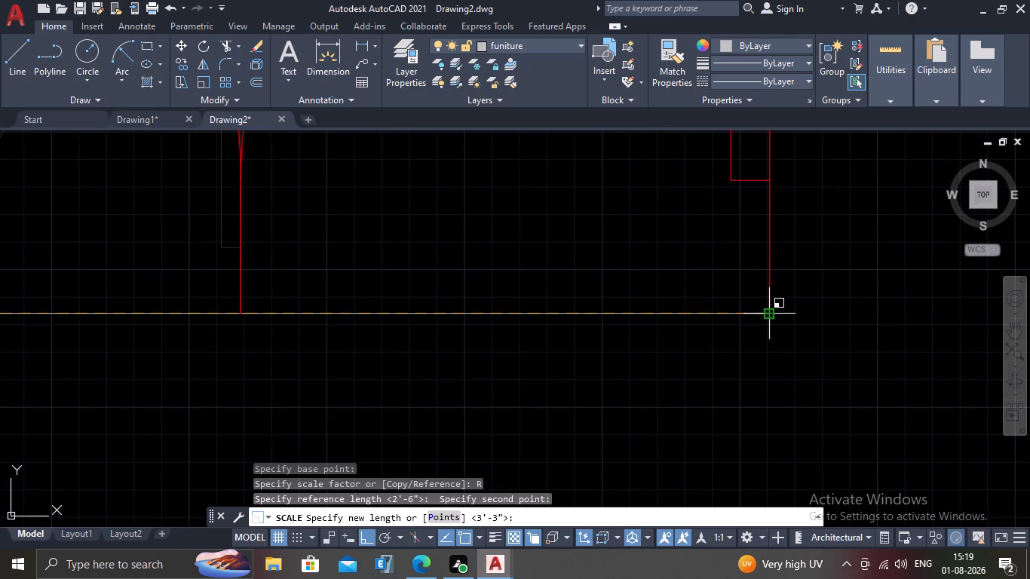
pyautogui.click(768, 311)
pyautogui.press('Escape')
# Delete the 8' construction line beneath the scaled double door.
pyautogui.click(707, 299)
pyautogui.click(661, 365)
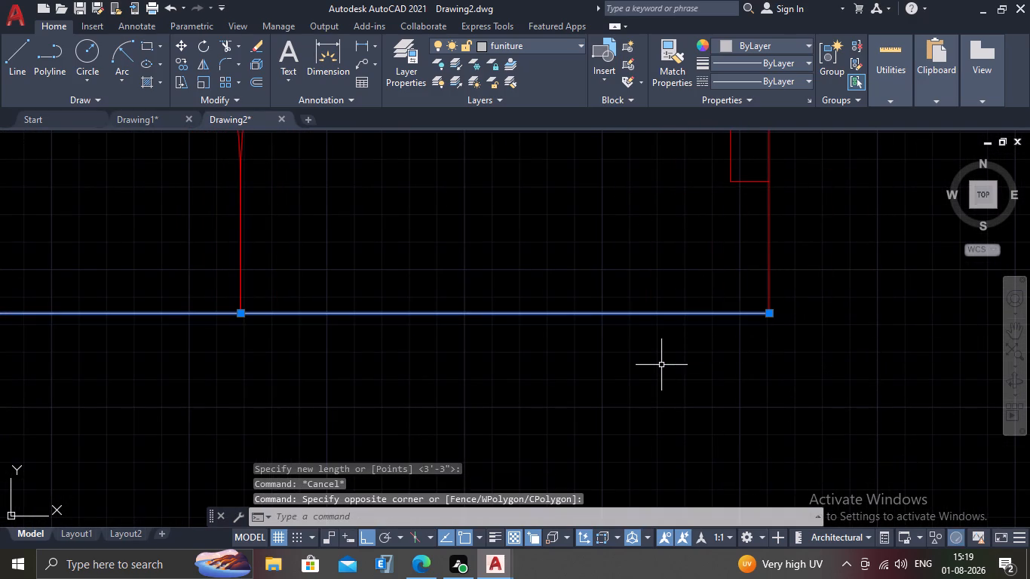
pyautogui.press('Delete')
# Copy the scaled double door by its west jamb's lower end into both wide openings of the front boundary wall.
pyautogui.scroll(-3, 652, 369)
pyautogui.moveTo(766, 200); pyautogui.dragTo(762, 207)
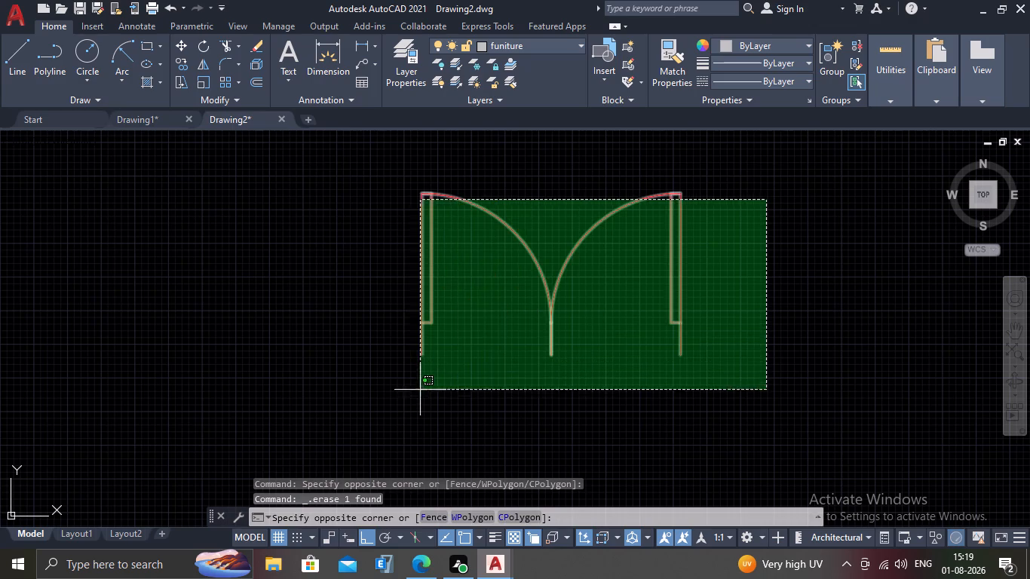
pyautogui.click(403, 397)
pyautogui.press('c')
pyautogui.press('o')
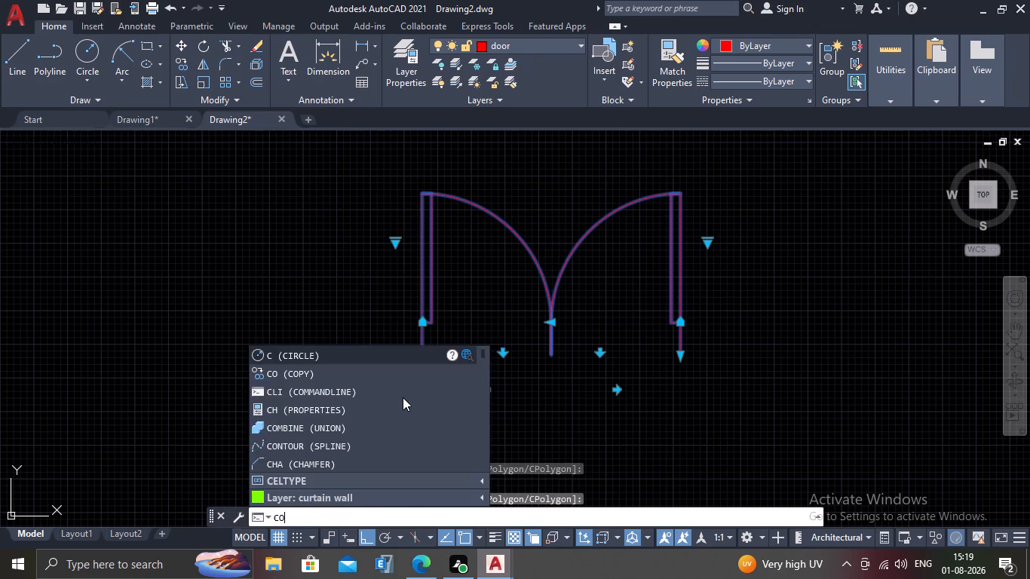
pyautogui.press('Return')
pyautogui.doubleClick(422, 360)
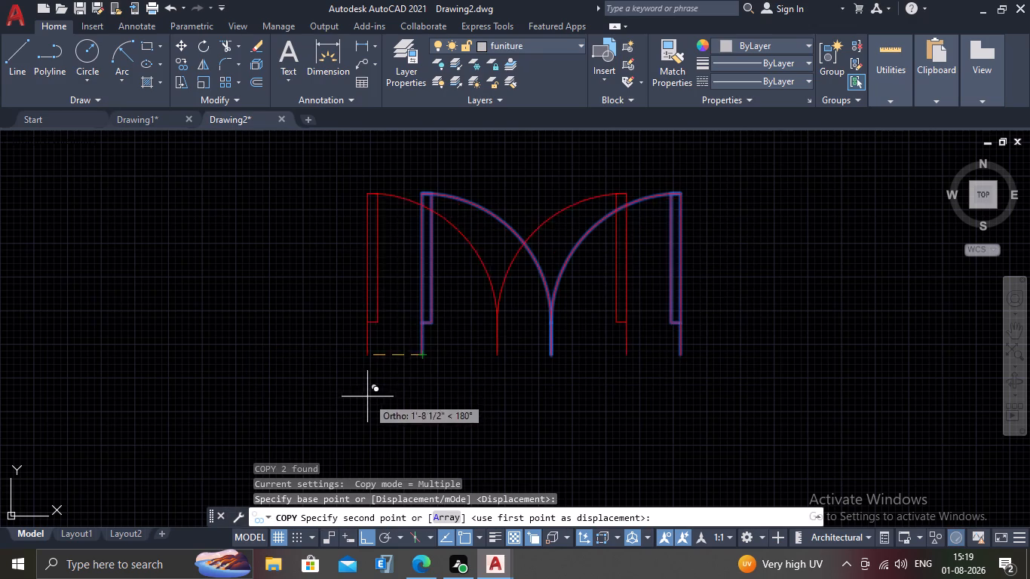
pyautogui.scroll(-5, 369, 397)
pyautogui.moveTo(458, 365); pyautogui.dragTo(772, 238, button='middle')
pyautogui.scroll(2, 351, 487)
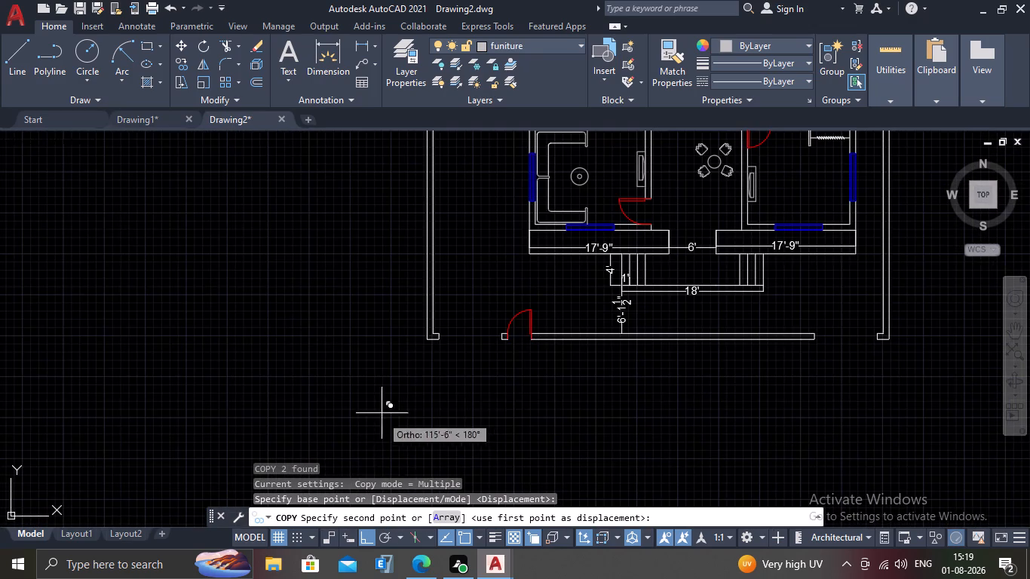
pyautogui.scroll(3, 440, 343)
pyautogui.click(429, 339)
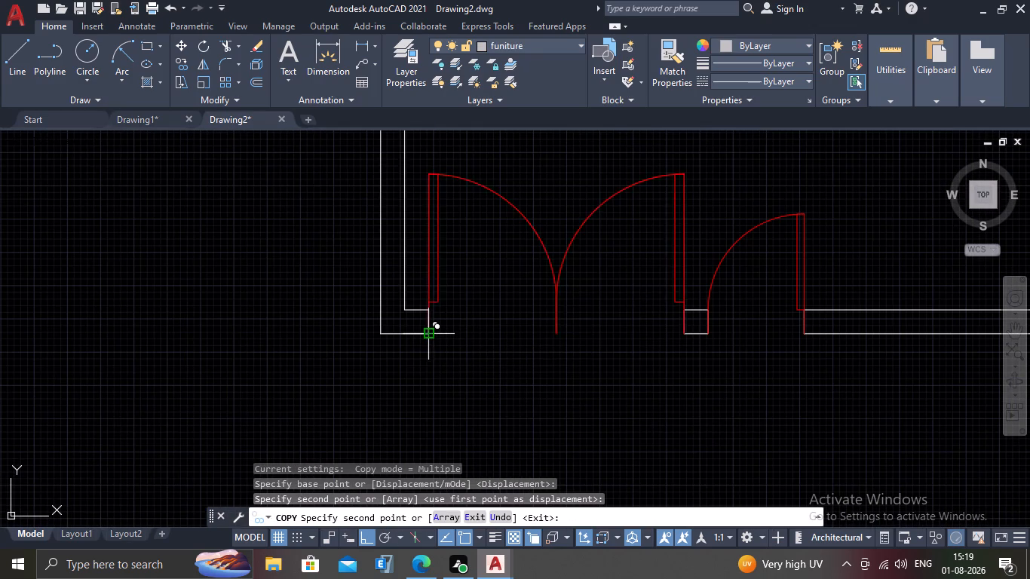
pyautogui.scroll(-3, 423, 339)
pyautogui.scroll(2, 853, 329)
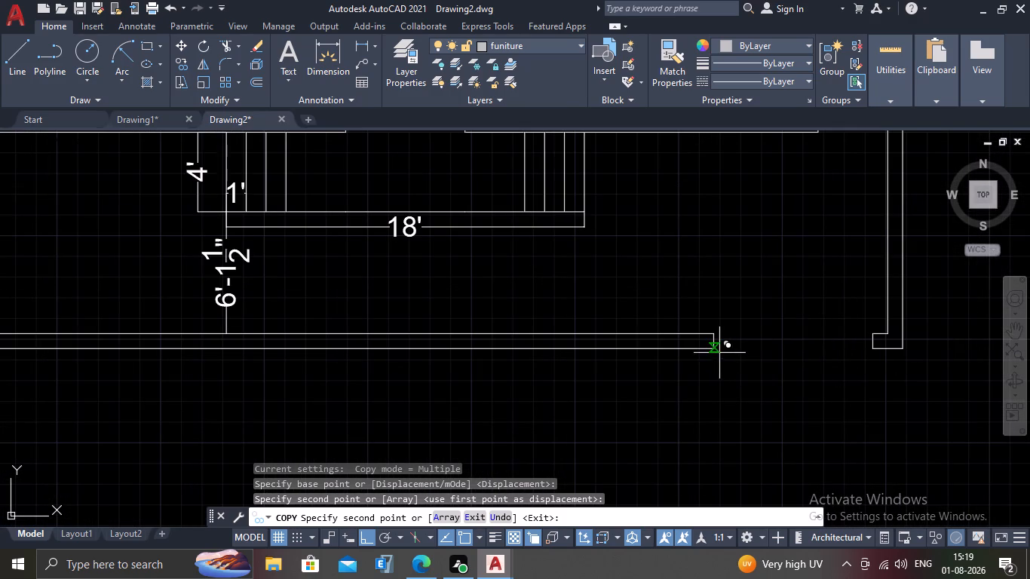
pyautogui.click(711, 351)
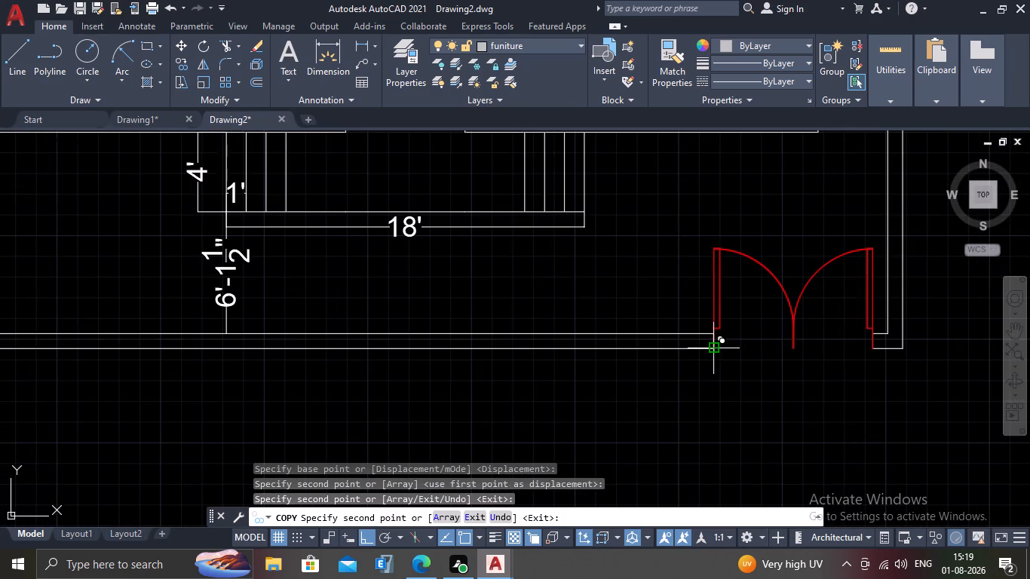
pyautogui.press('Escape')
# Examine the double doors placed in the front boundary wall and the overall floor plan.
pyautogui.scroll(-2, 709, 368)
pyautogui.moveTo(714, 351); pyautogui.dragTo(697, 308, button='middle')
pyautogui.scroll(-2, 661, 321)
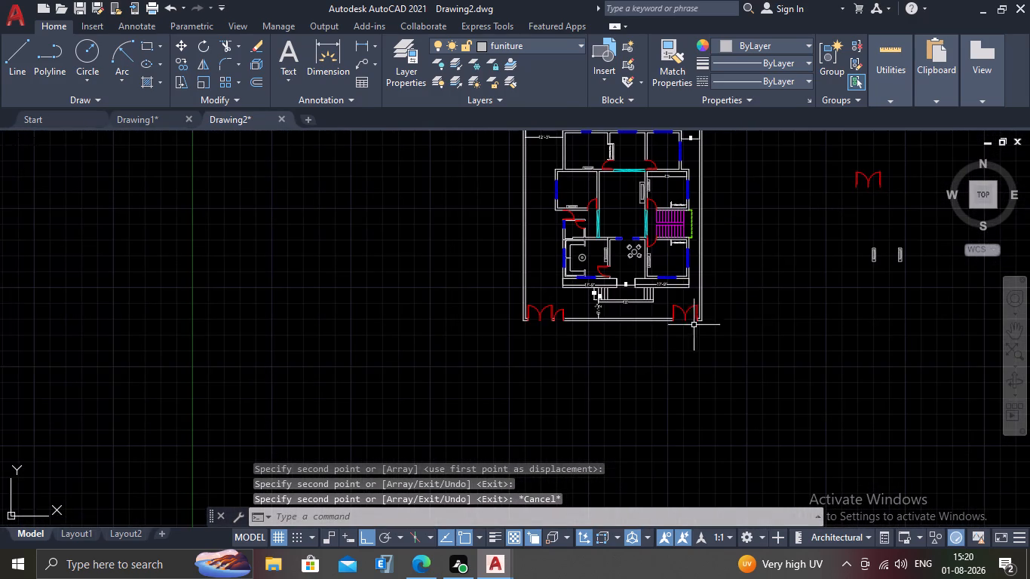
pyautogui.moveTo(775, 280); pyautogui.dragTo(673, 277, button='middle')
pyautogui.scroll(3, 615, 396)
pyautogui.moveTo(588, 332); pyautogui.dragTo(608, 382, button='middle')
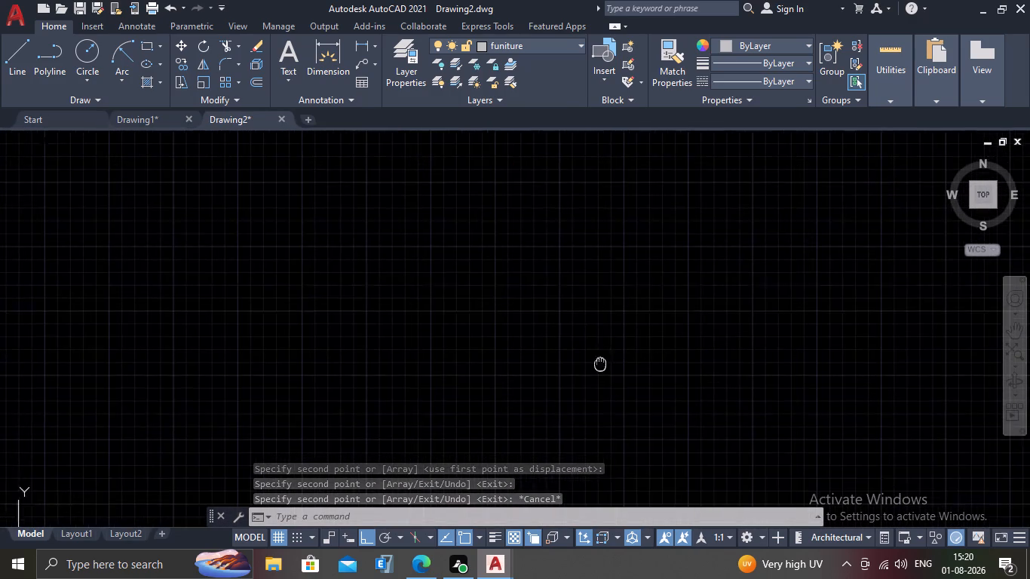
pyautogui.moveTo(608, 382); pyautogui.dragTo(642, 478, button='middle')
pyautogui.scroll(2, 526, 271)
pyautogui.moveTo(512, 259); pyautogui.dragTo(572, 389, button='middle')
pyautogui.scroll(2, 509, 299)
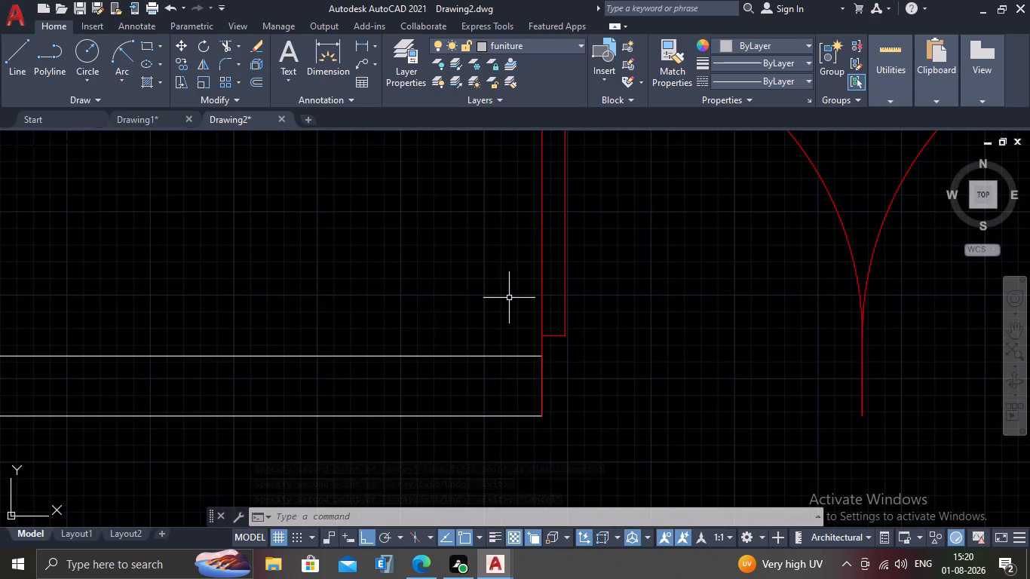
pyautogui.scroll(-7, 509, 298)
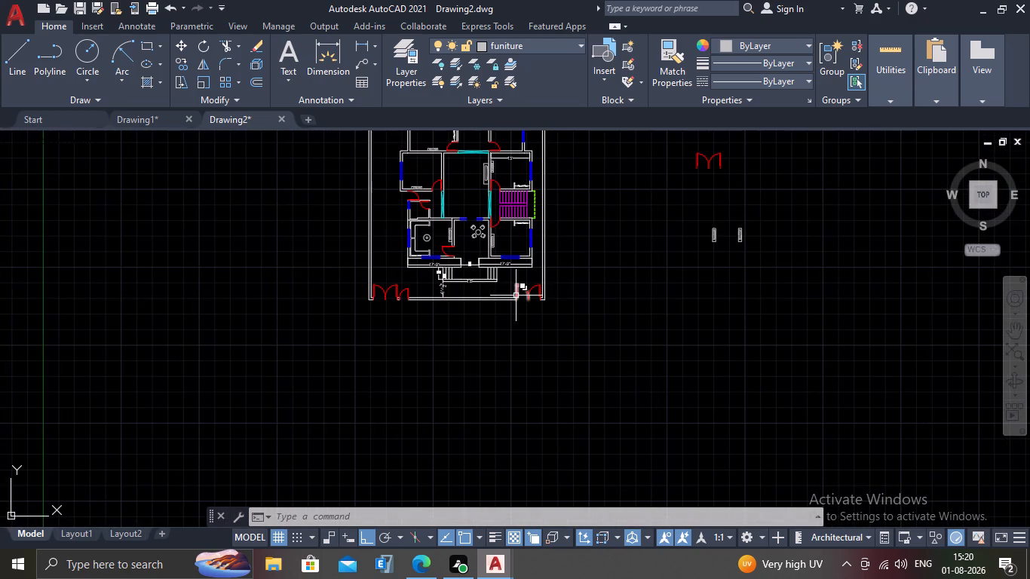
pyautogui.scroll(-2, 517, 296)
pyautogui.moveTo(517, 296); pyautogui.dragTo(529, 329, button='middle')
pyautogui.scroll(2, 510, 343)
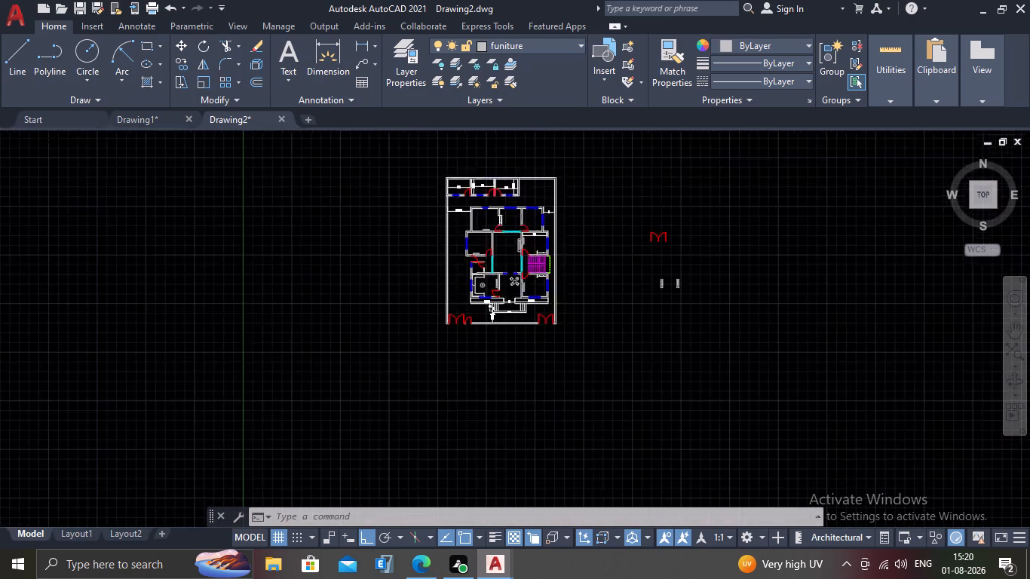
pyautogui.moveTo(513, 333); pyautogui.dragTo(504, 366, button='middle')
pyautogui.scroll(3, 649, 311)
pyautogui.scroll(-3, 676, 311)
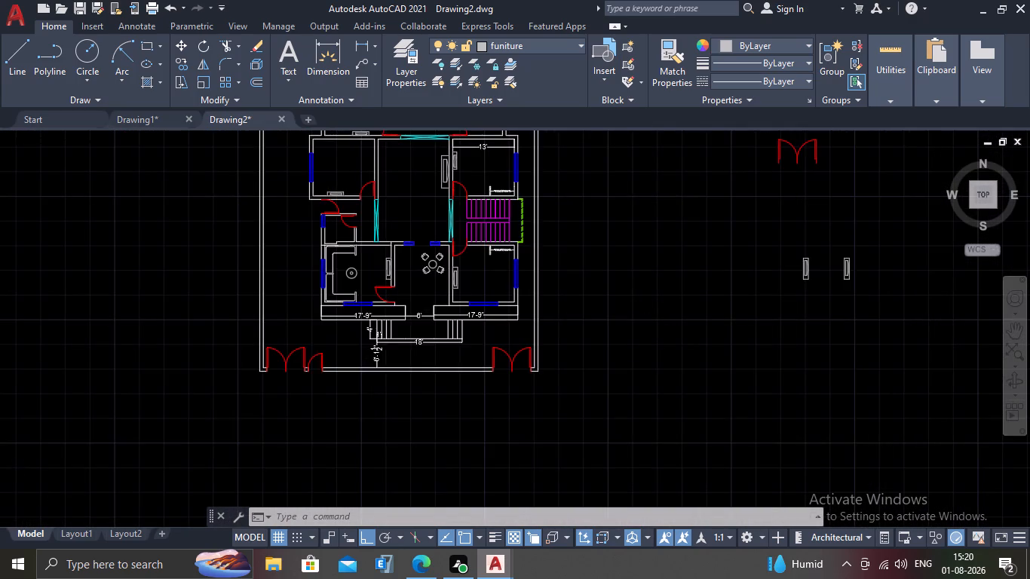
pyautogui.scroll(1, 702, 304)
pyautogui.scroll(-1, 642, 323)
pyautogui.moveTo(501, 324); pyautogui.dragTo(502, 366, button='middle')
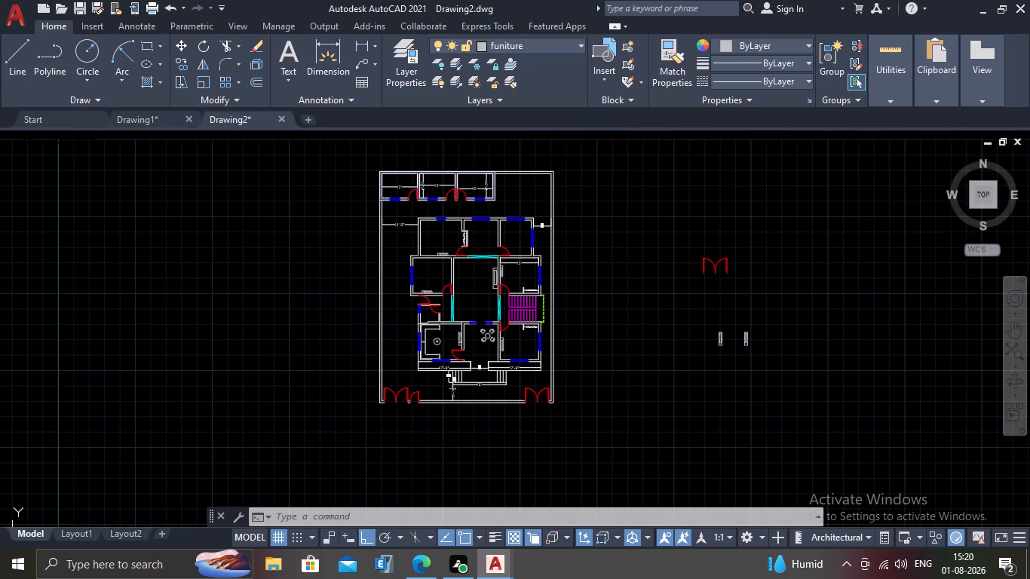
# Draw an upright rectangle as the dining table outline in the central hall, west of the TV unit.
pyautogui.scroll(1, 495, 305)
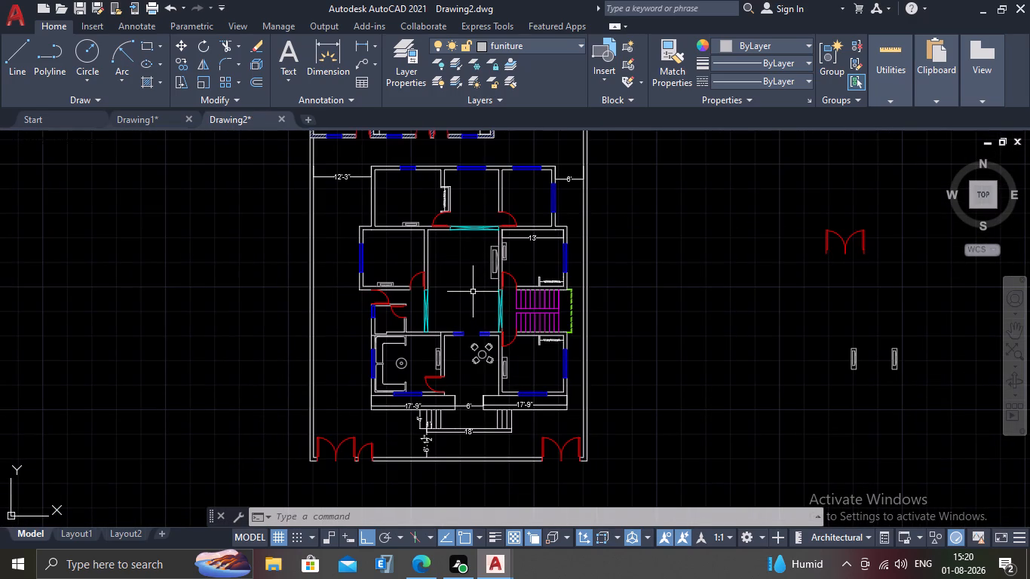
pyautogui.moveTo(453, 282); pyautogui.dragTo(466, 316, button='middle')
pyautogui.scroll(2, 467, 297)
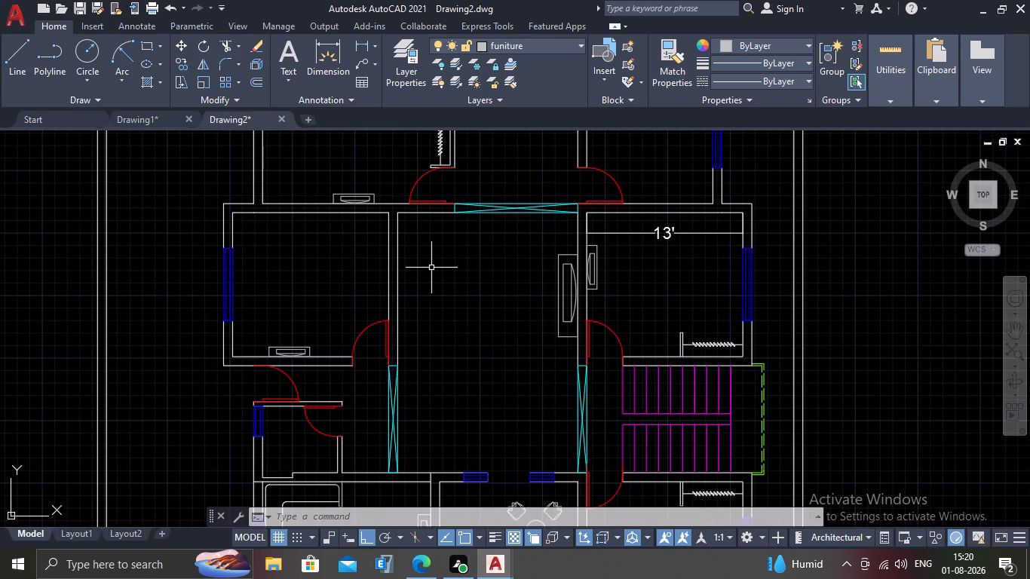
pyautogui.write('REC')
pyautogui.press('Return')
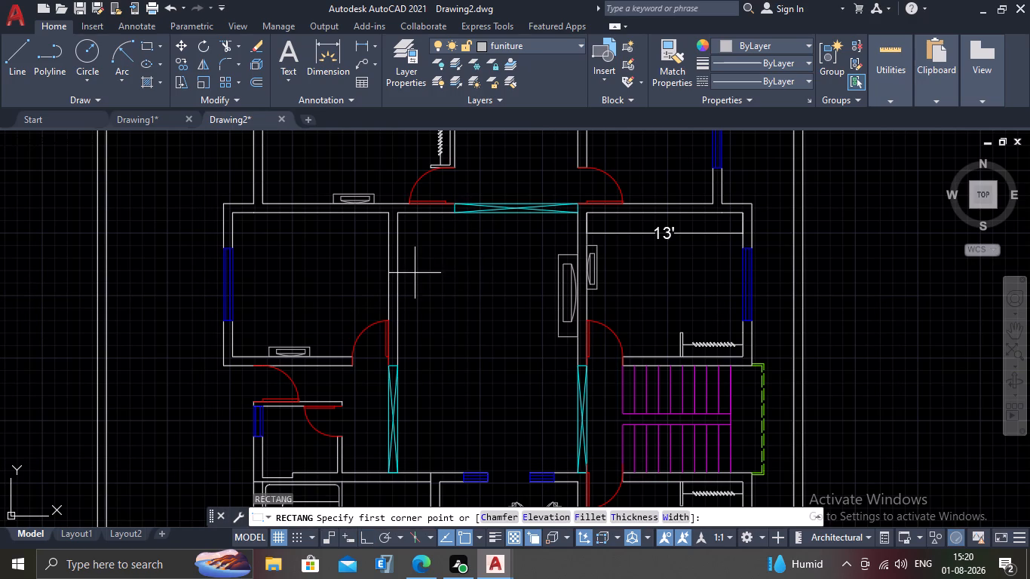
pyautogui.click(424, 278)
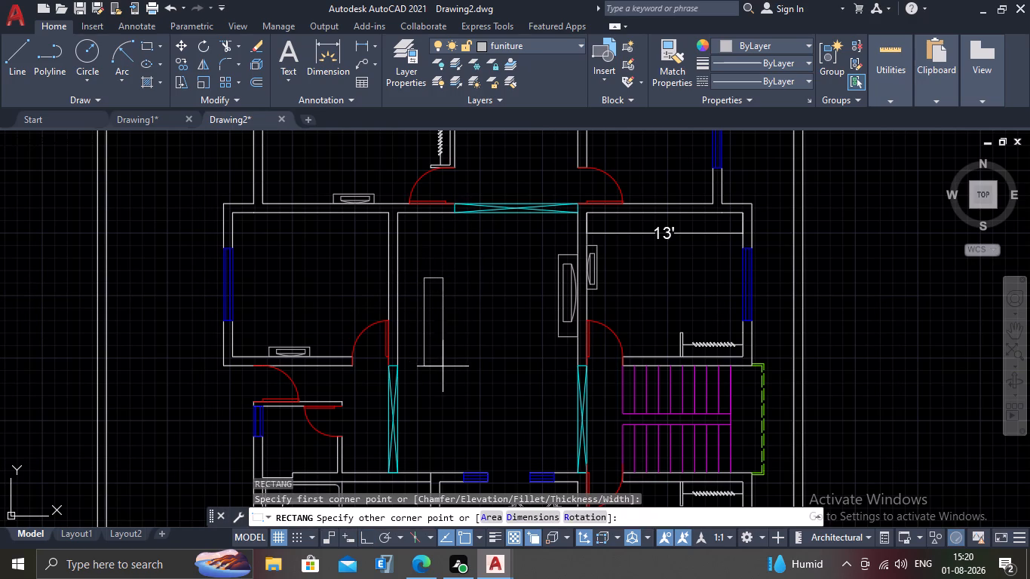
pyautogui.click(458, 349)
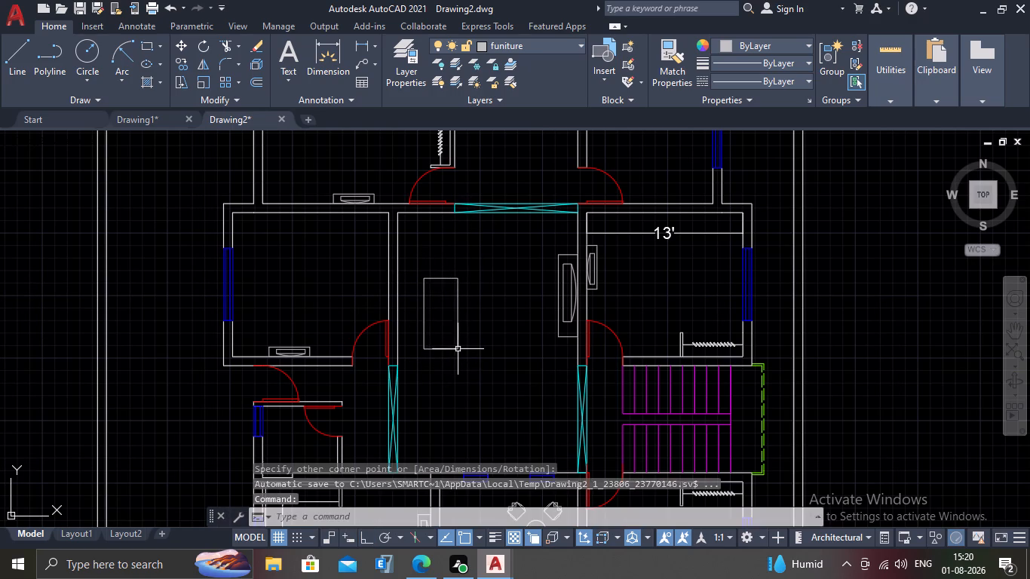
# Offset the table rectangle 2" inward to form its inner border.
pyautogui.scroll(2, 431, 303)
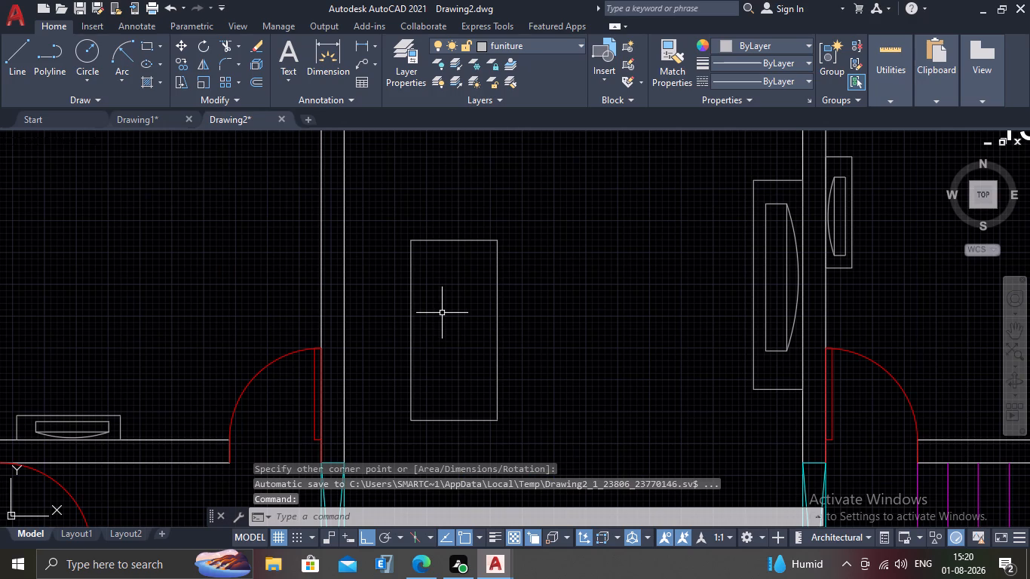
pyautogui.press('o')
pyautogui.press('Return')
pyautogui.write('2"')
pyautogui.press('Return')
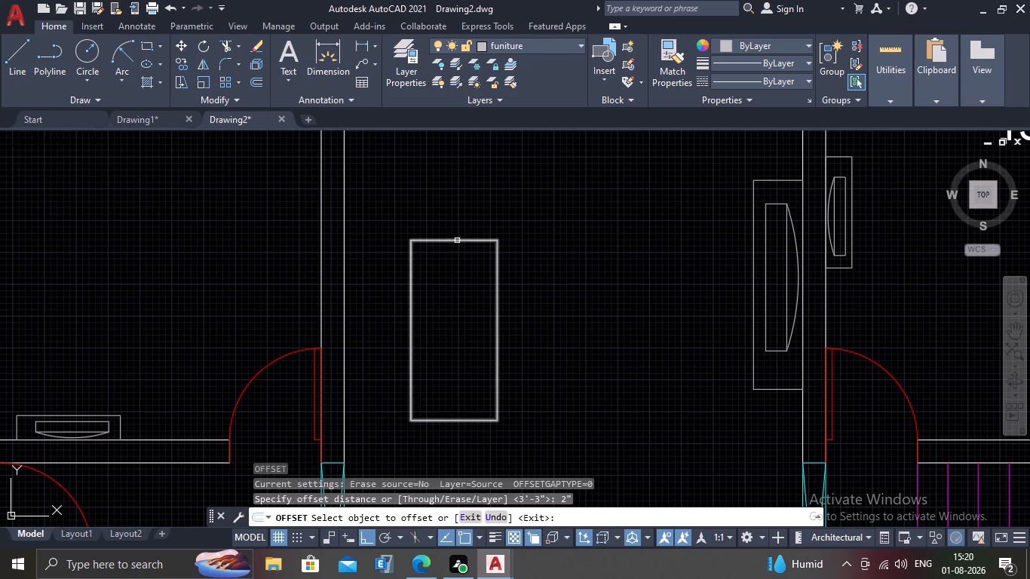
pyautogui.click(457, 240)
pyautogui.click(451, 286)
pyautogui.press('Escape')
# Move both table rectangles straight east to about the middle of the central hall's width.
pyautogui.scroll(-2, 449, 303)
pyautogui.moveTo(452, 331); pyautogui.dragTo(470, 291, button='middle')
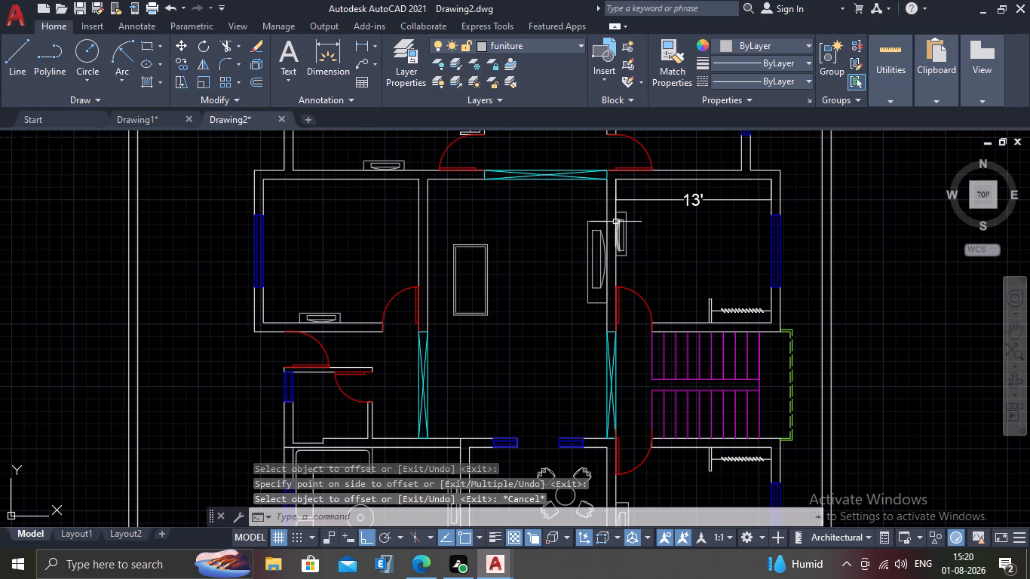
pyautogui.moveTo(526, 213); pyautogui.dragTo(515, 228)
pyautogui.click(432, 375)
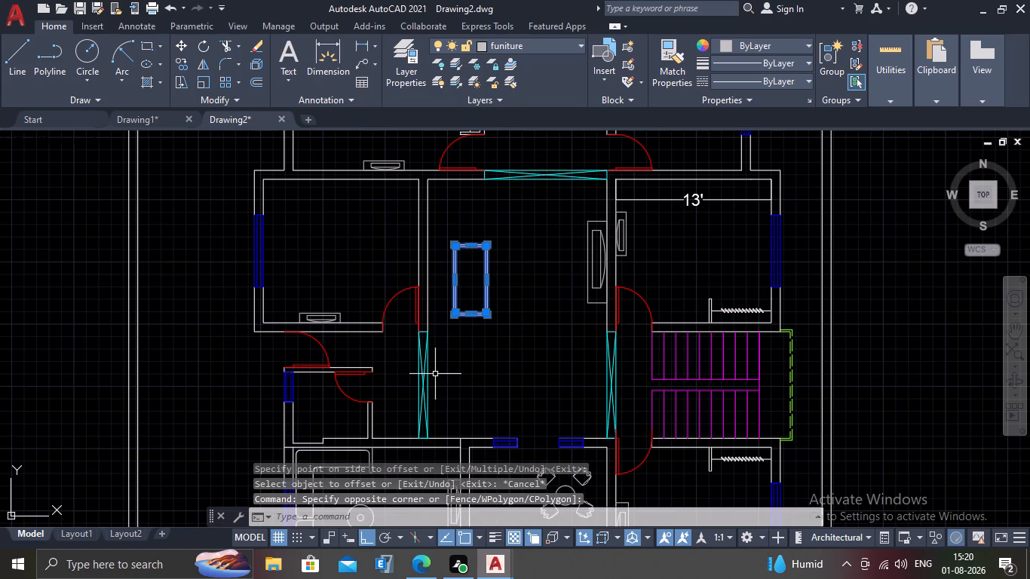
pyautogui.press('m')
pyautogui.press('Return')
pyautogui.scroll(2, 441, 296)
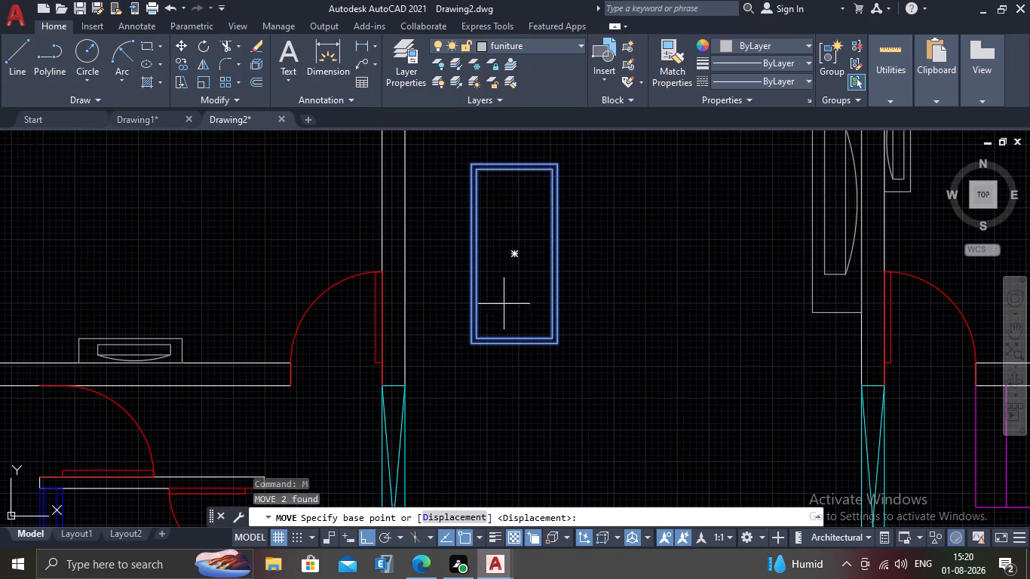
pyautogui.click(515, 258)
pyautogui.scroll(-2, 553, 228)
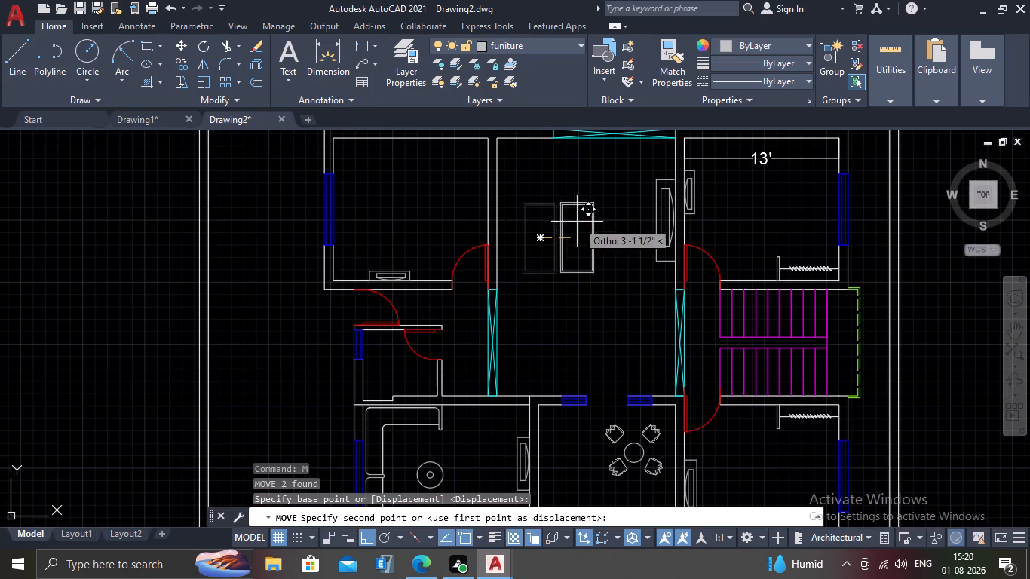
pyautogui.click(584, 210)
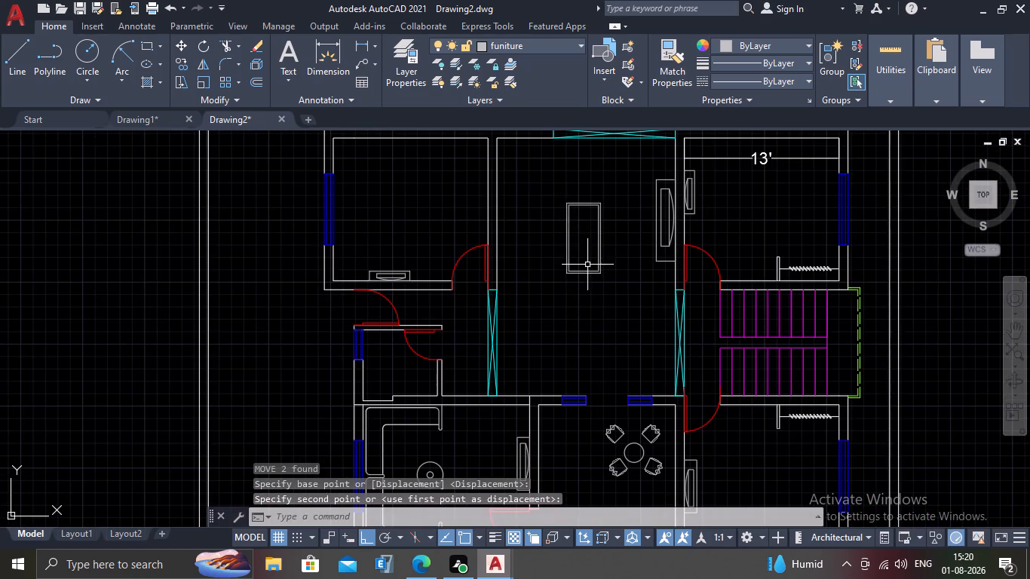
# Copy the northwest chair of the round table set straight north into the central hall, just beyond the rectangular table.
pyautogui.scroll(-1, 589, 265)
pyautogui.middleClick(599, 288)
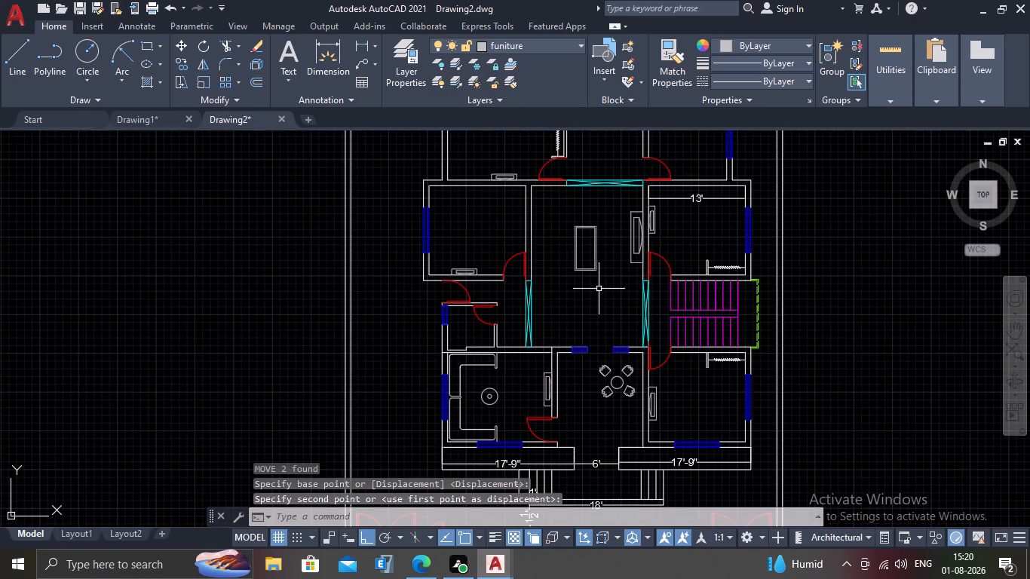
pyautogui.scroll(2, 633, 388)
pyautogui.scroll(2, 568, 333)
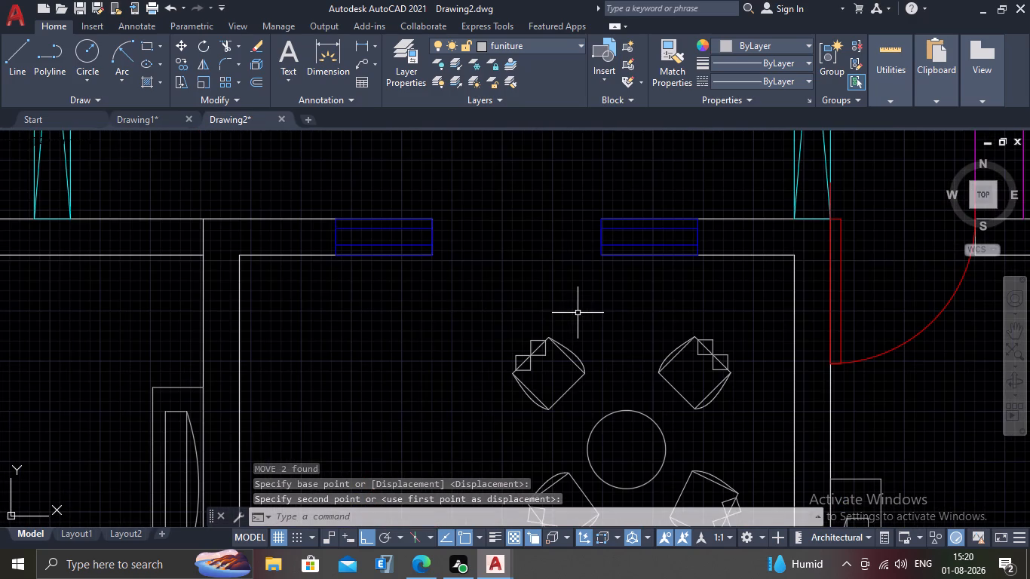
pyautogui.moveTo(578, 313); pyautogui.dragTo(572, 322)
pyautogui.click(532, 430)
pyautogui.moveTo(583, 317); pyautogui.dragTo(585, 308)
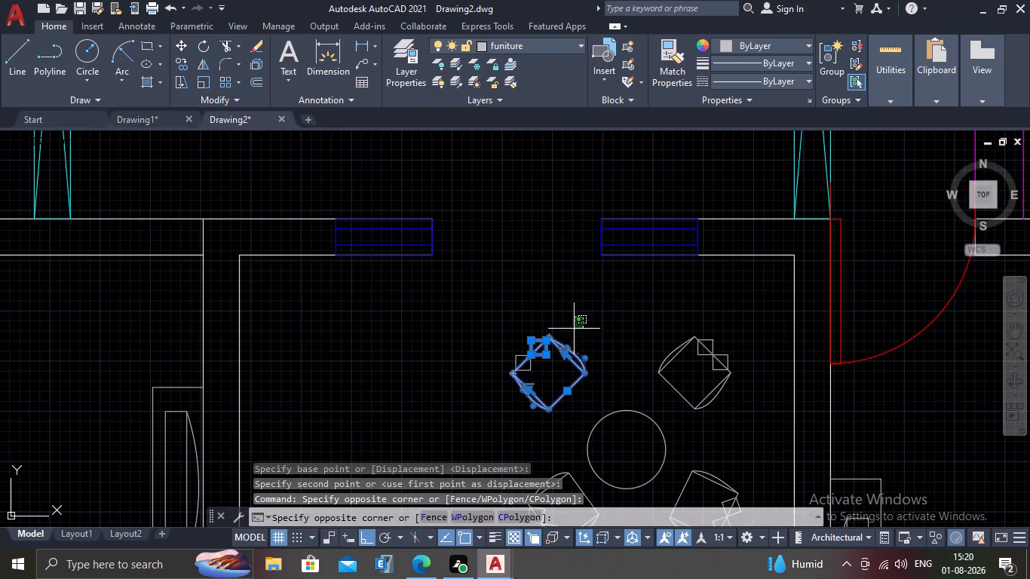
pyautogui.click(496, 420)
pyautogui.write('CO')
pyautogui.press('Return')
pyautogui.click(553, 412)
pyautogui.scroll(-2, 519, 300)
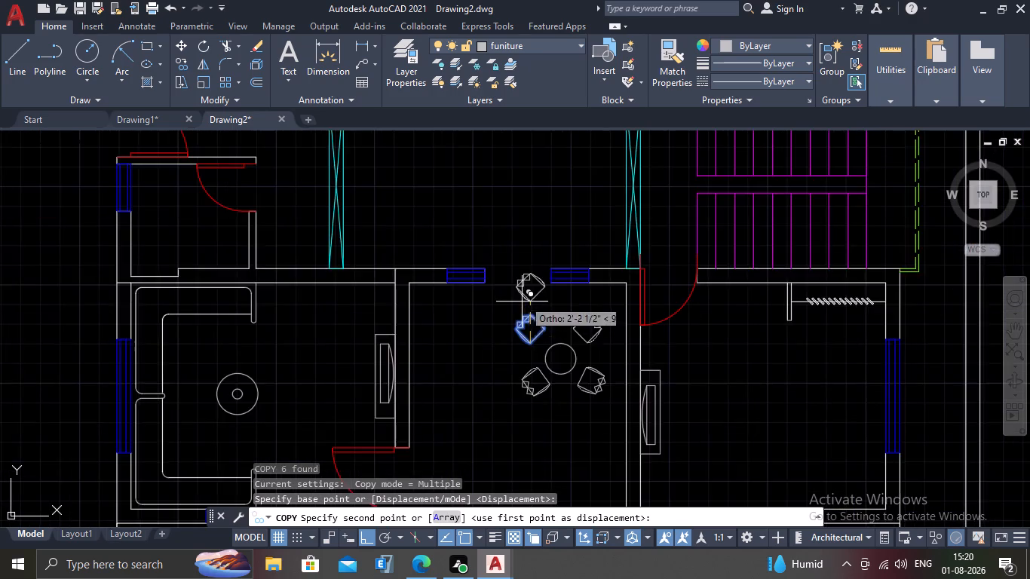
pyautogui.scroll(-2, 523, 299)
pyautogui.moveTo(496, 201); pyautogui.dragTo(494, 257, button='middle')
pyautogui.scroll(1, 504, 198)
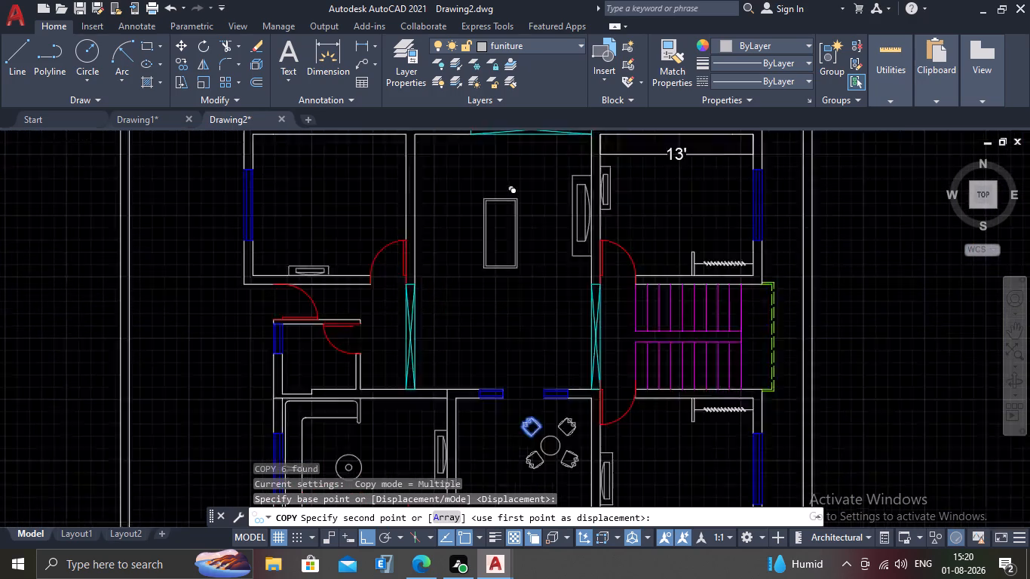
pyautogui.scroll(1, 504, 198)
pyautogui.click(478, 171)
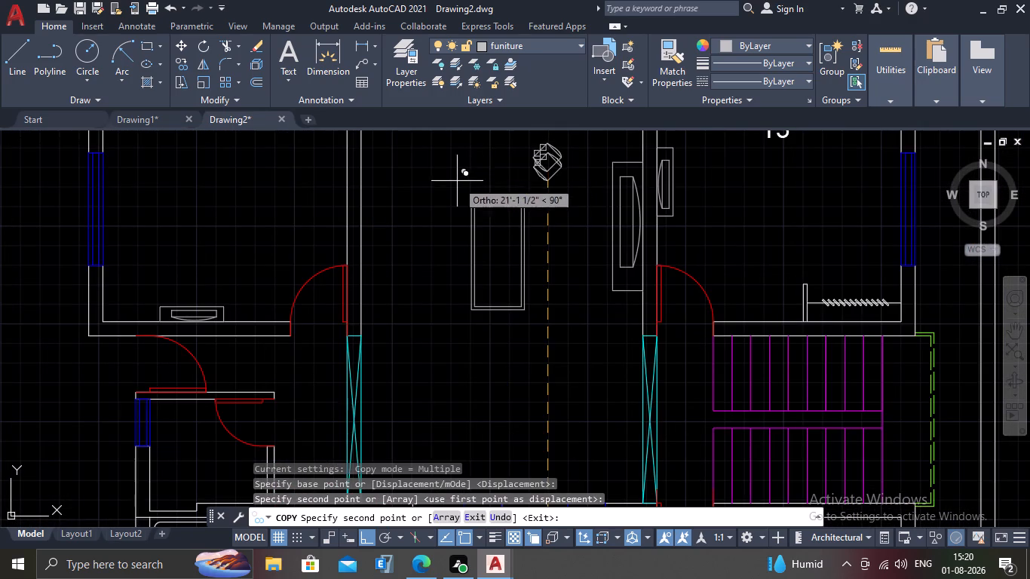
pyautogui.scroll(-2, 457, 181)
pyautogui.press('Escape')
# Rotate the copied chair north of the rectangular table by 45 degrees.
pyautogui.scroll(1, 470, 189)
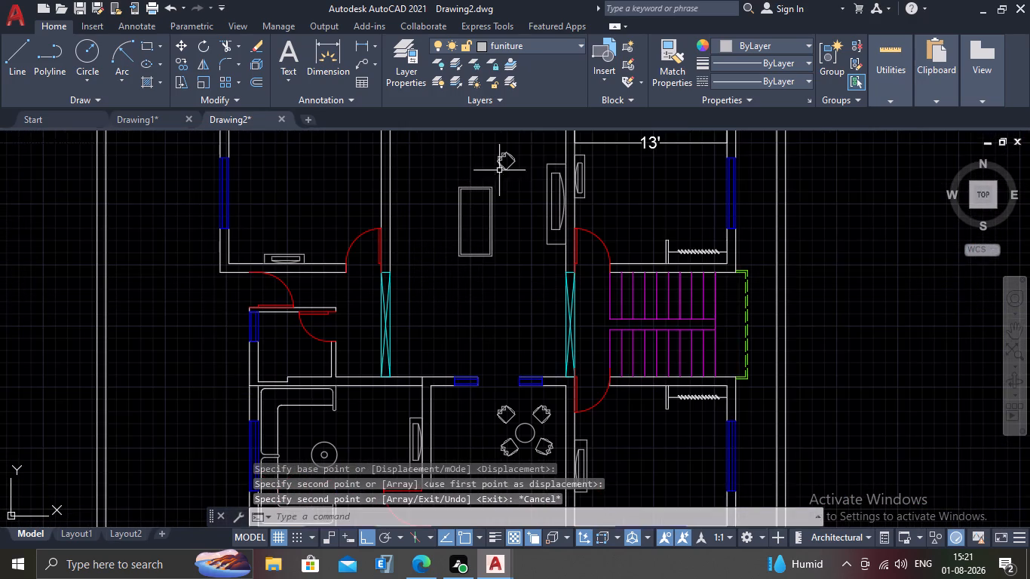
pyautogui.moveTo(522, 160); pyautogui.dragTo(504, 189, button='middle')
pyautogui.scroll(2, 504, 181)
pyautogui.moveTo(487, 161); pyautogui.dragTo(486, 169)
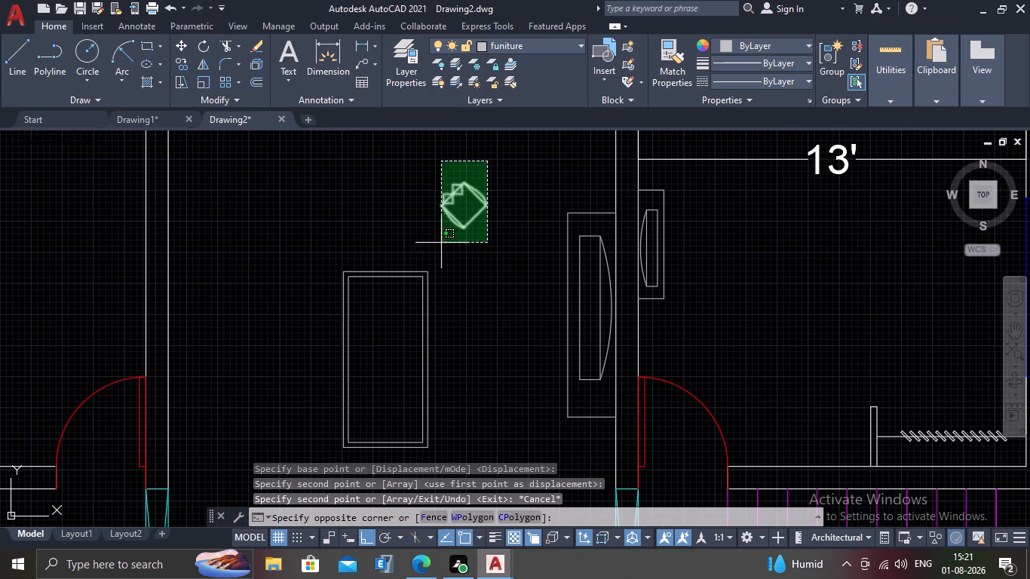
pyautogui.click(434, 244)
pyautogui.write('RO')
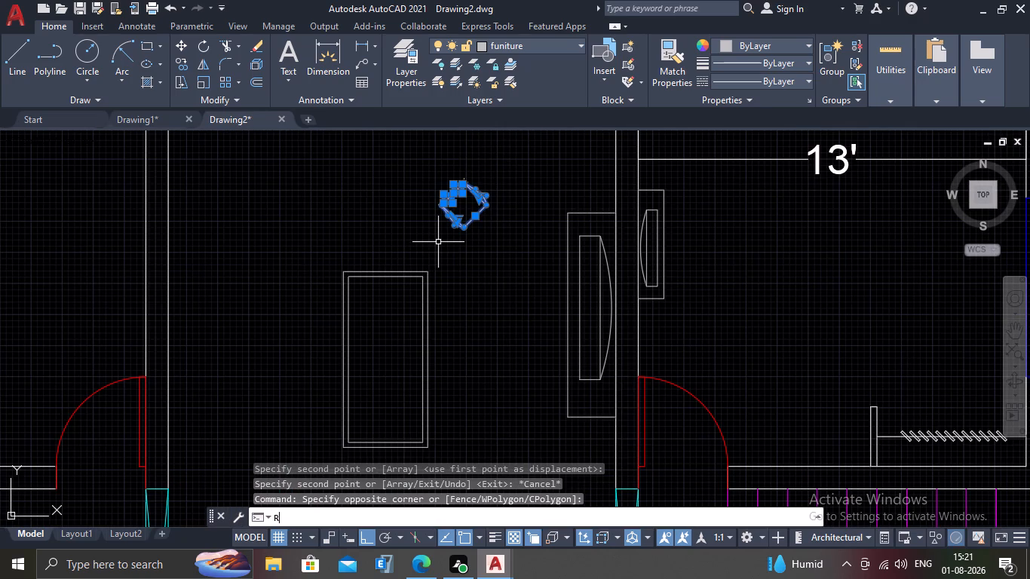
pyautogui.press('Return')
pyautogui.click(488, 208)
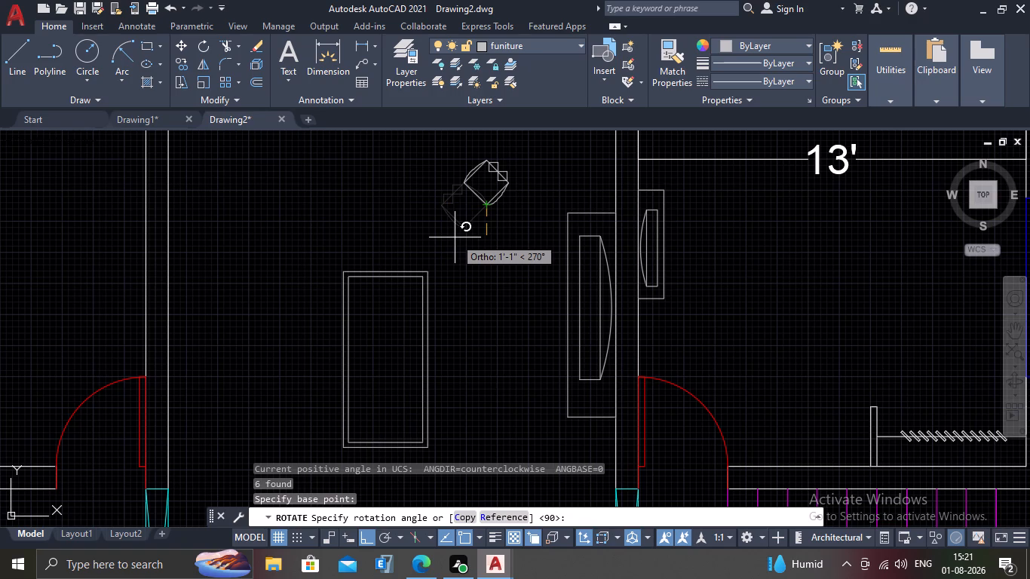
pyautogui.write('45')
pyautogui.press('Return')
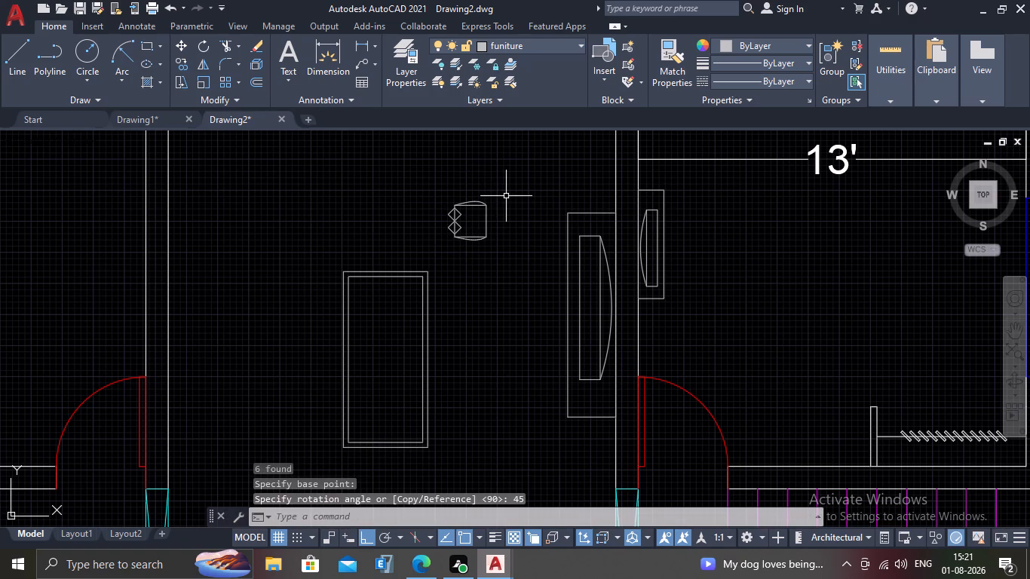
# Copy the rotated chair straight west about 8'-5 1/2", near the central hall's west wall.
pyautogui.click(500, 185)
pyautogui.click(452, 268)
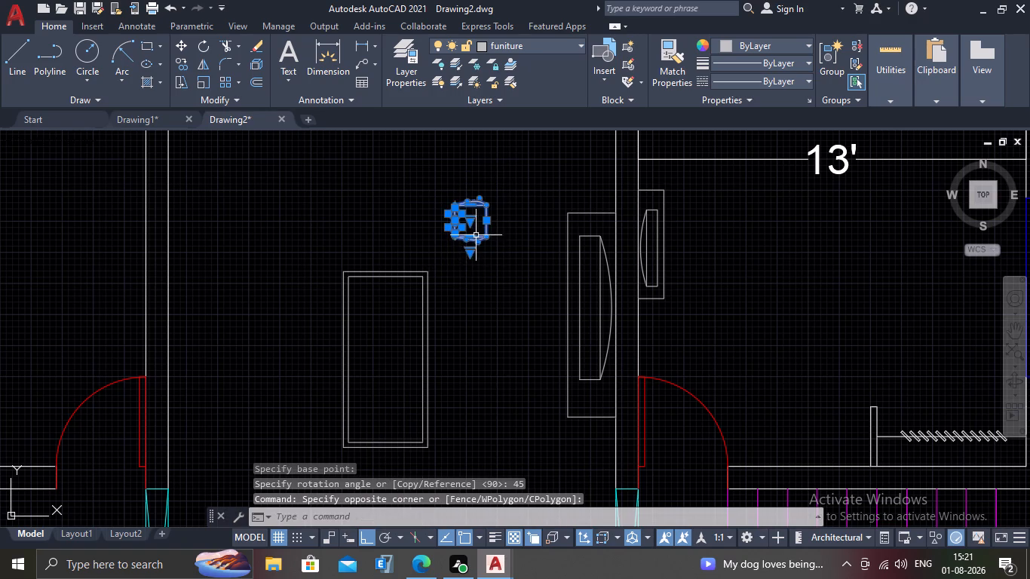
pyautogui.scroll(3, 476, 234)
pyautogui.scroll(-2, 505, 248)
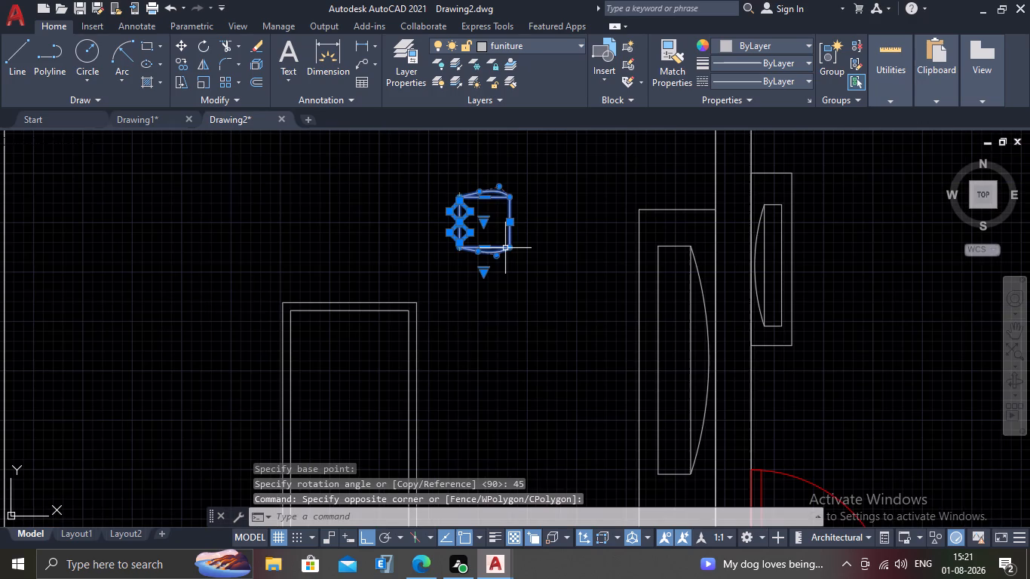
pyautogui.write('CO')
pyautogui.press('Return')
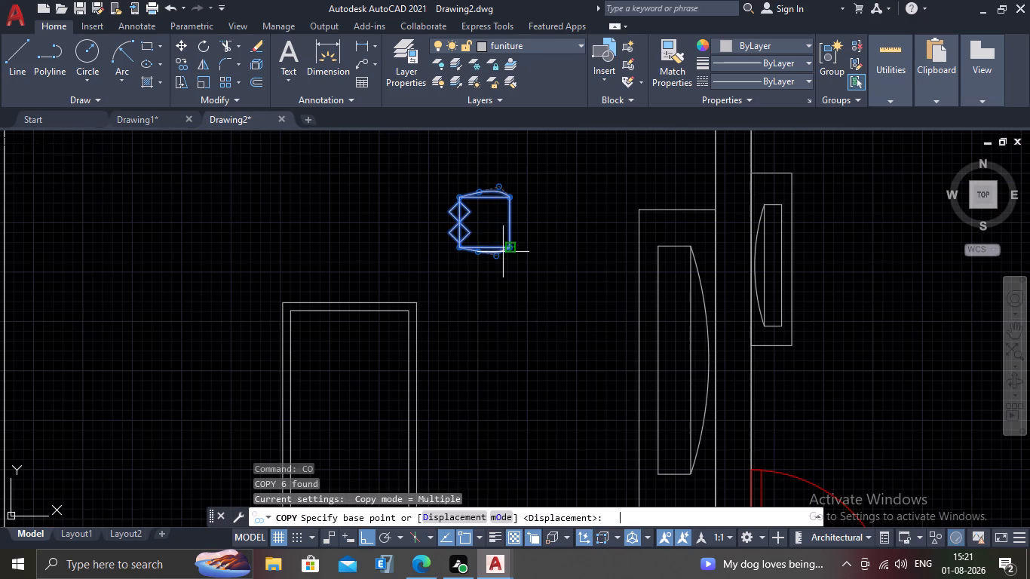
pyautogui.click(508, 201)
pyautogui.scroll(-2, 333, 201)
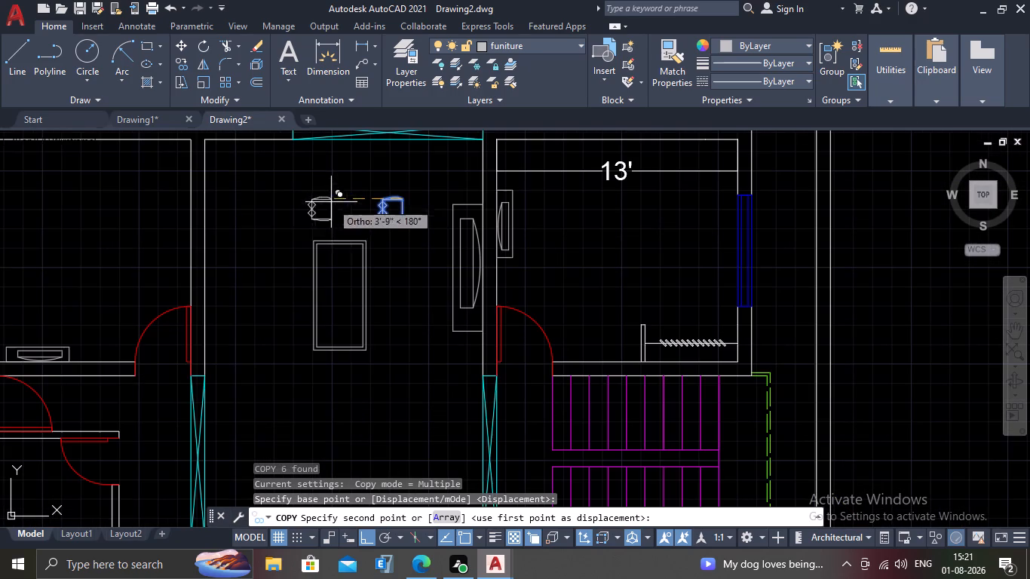
pyautogui.click(245, 195)
pyautogui.press('Escape')
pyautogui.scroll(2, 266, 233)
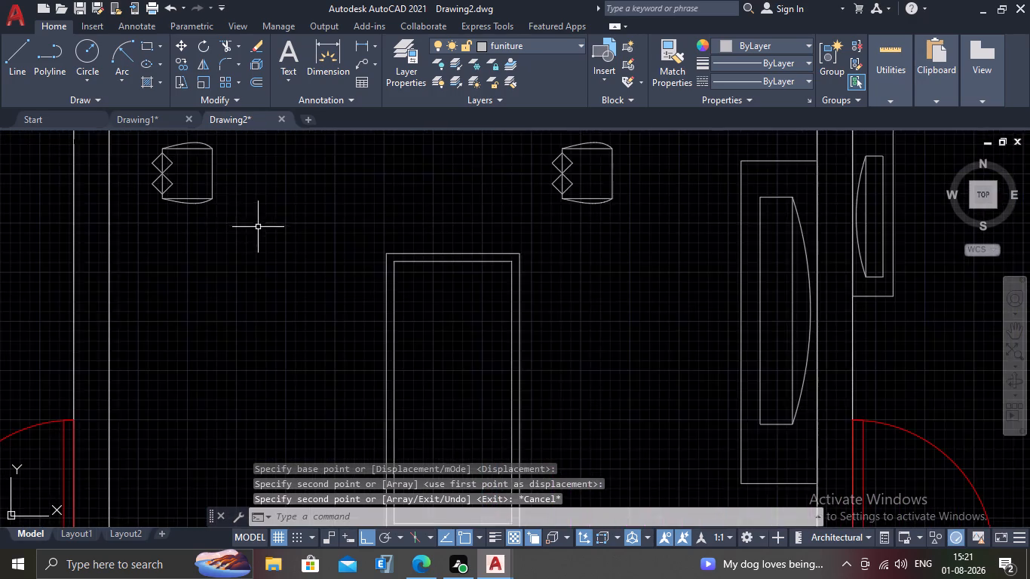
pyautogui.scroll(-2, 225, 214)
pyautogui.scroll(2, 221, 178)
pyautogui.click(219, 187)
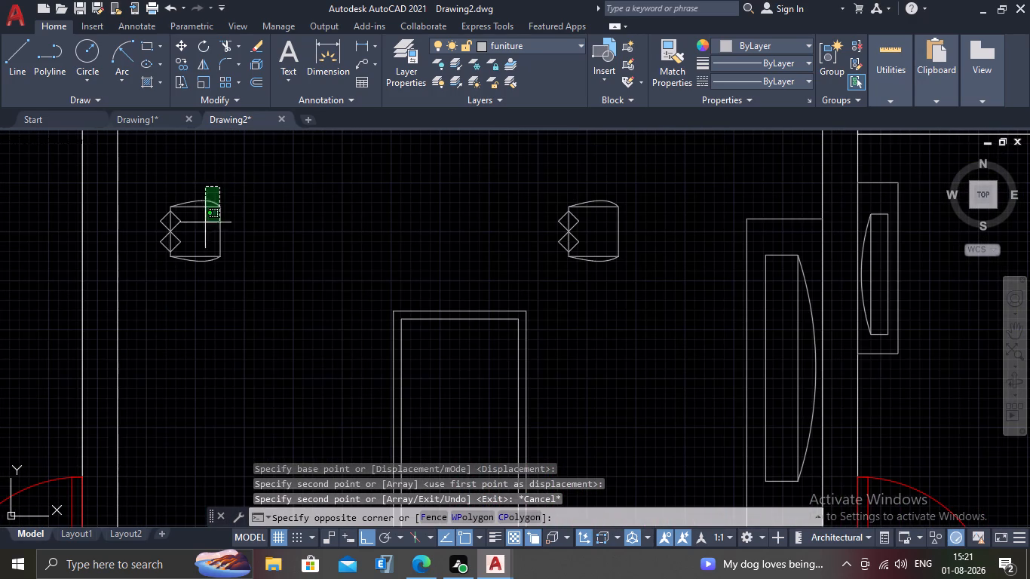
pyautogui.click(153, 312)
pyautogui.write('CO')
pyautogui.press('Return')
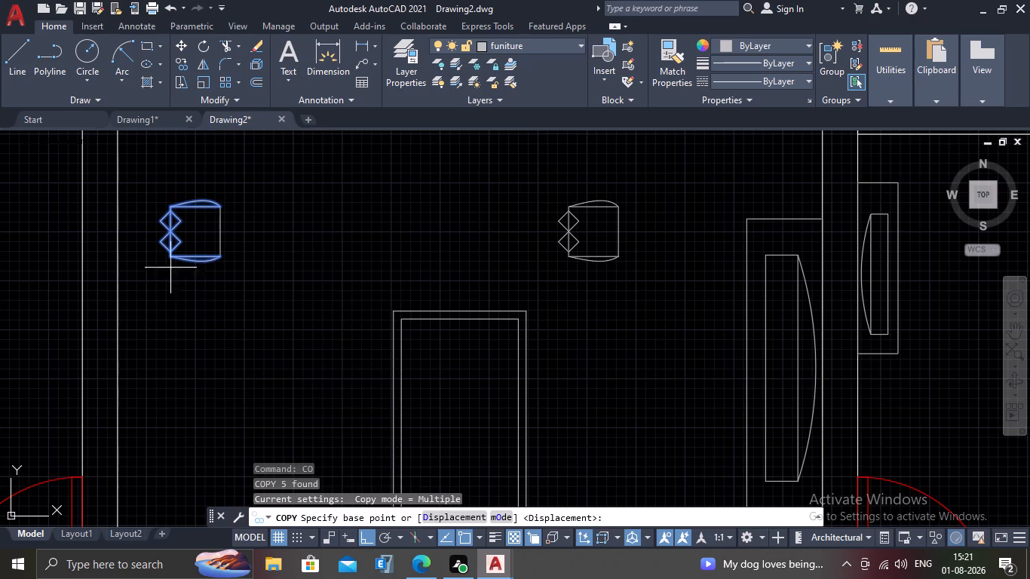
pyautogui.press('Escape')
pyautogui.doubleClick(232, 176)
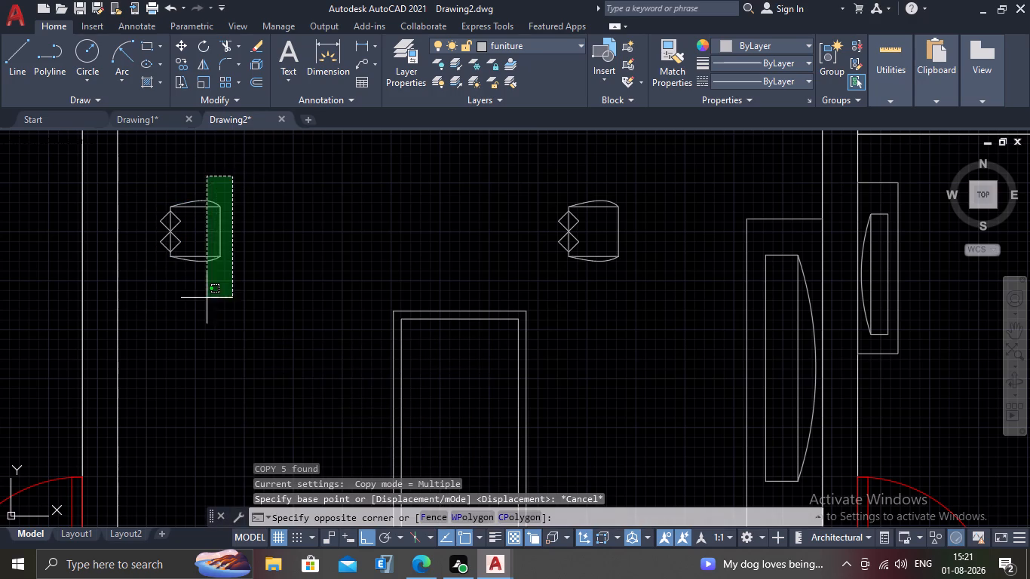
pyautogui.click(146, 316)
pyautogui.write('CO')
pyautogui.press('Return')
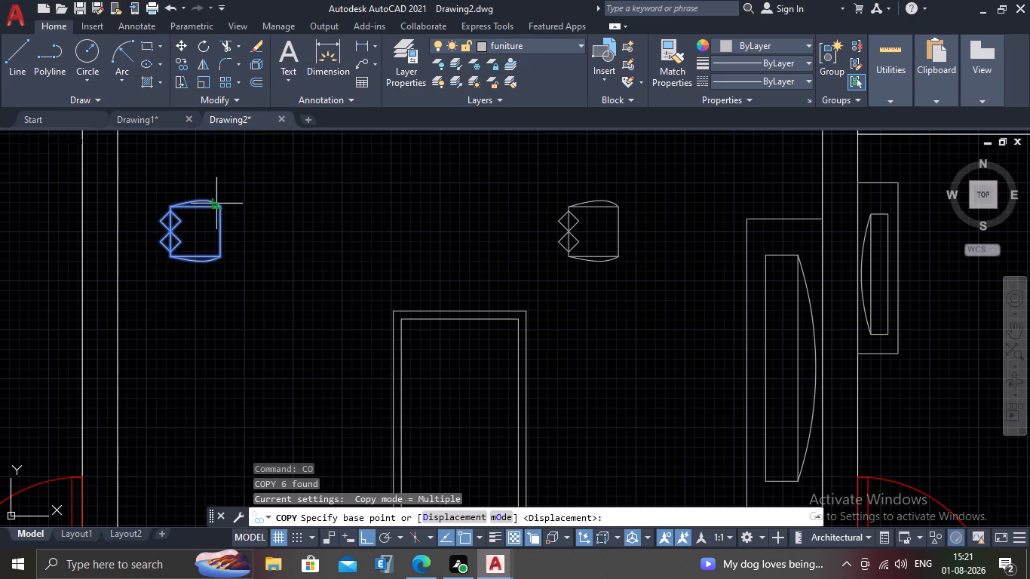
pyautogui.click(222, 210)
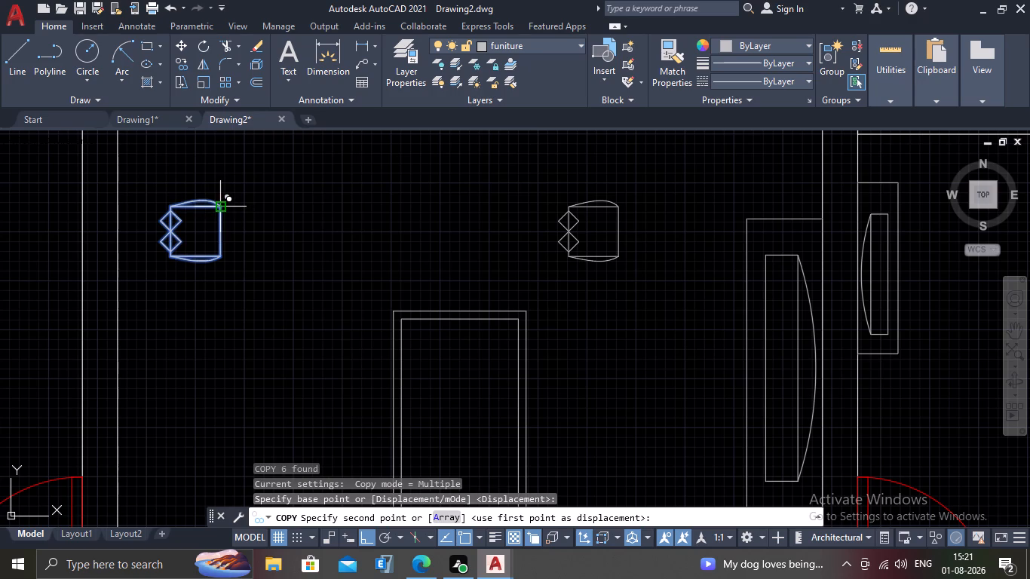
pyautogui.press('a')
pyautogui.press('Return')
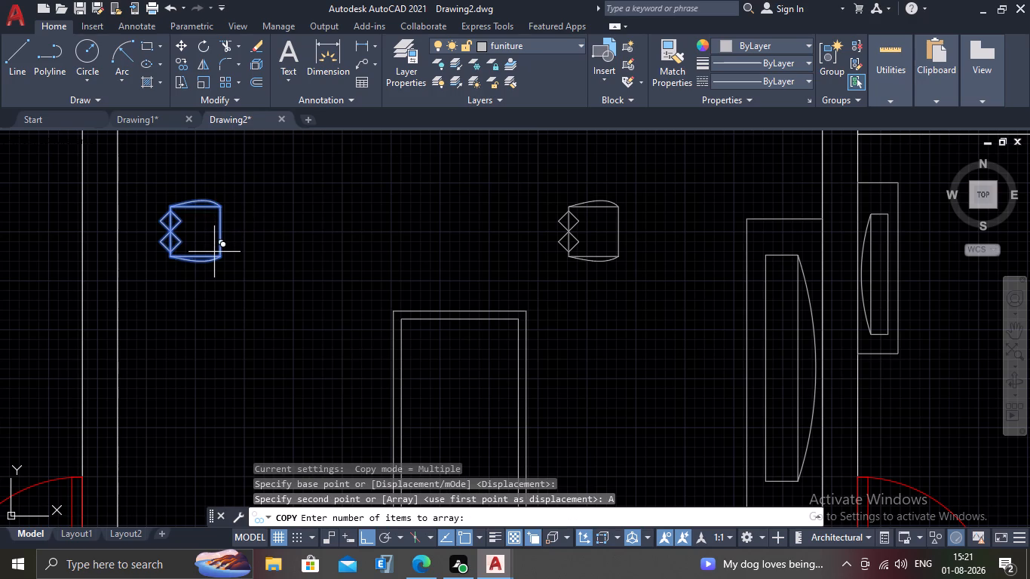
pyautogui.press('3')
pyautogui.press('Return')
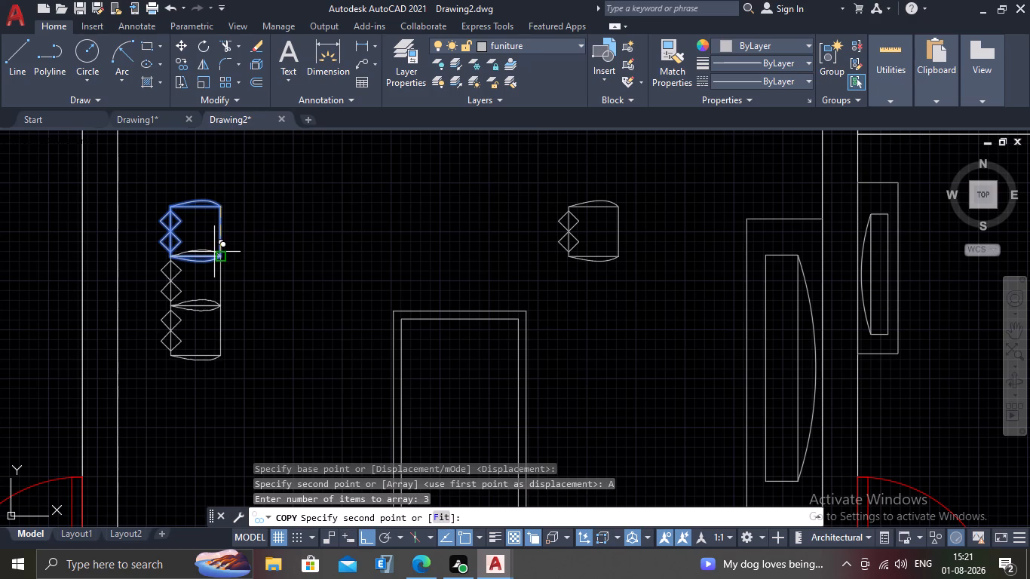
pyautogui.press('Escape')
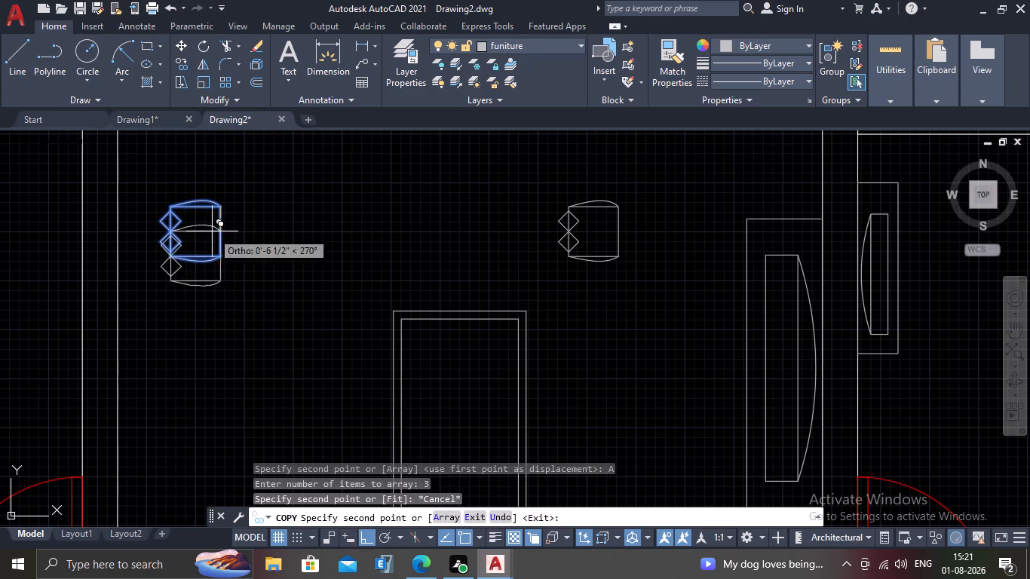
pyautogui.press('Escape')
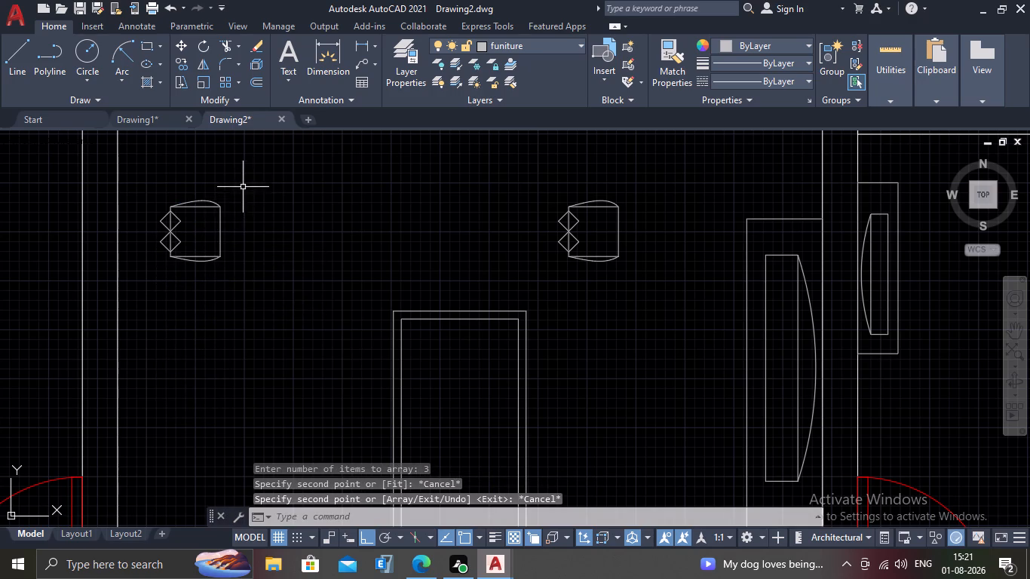
# Copy the west chair as an array of 4 items running straight south, fitted within about 4'-2 1/2".
pyautogui.click(243, 184)
pyautogui.click(149, 305)
pyautogui.press('c')
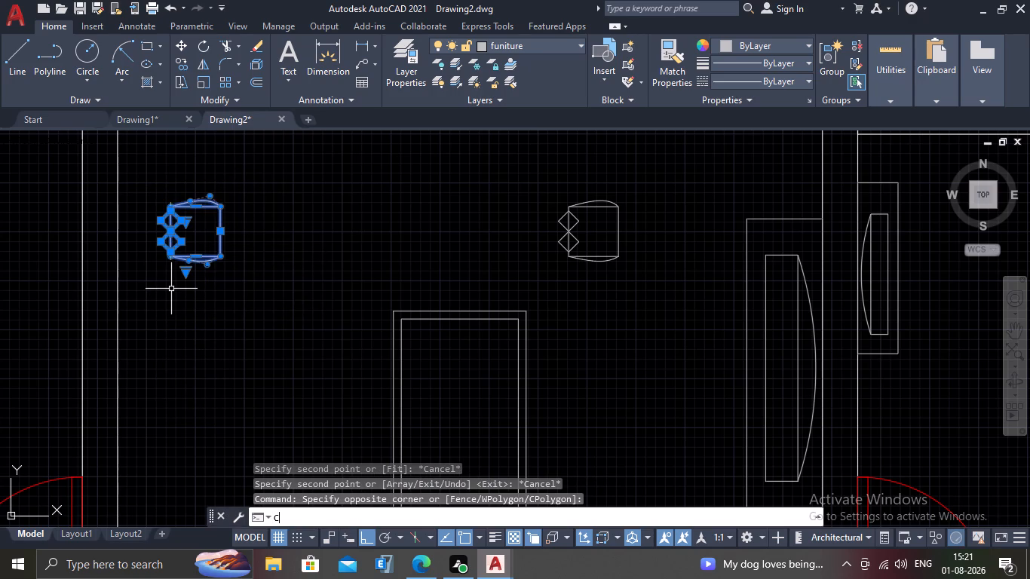
pyautogui.press('o')
pyautogui.press('Return')
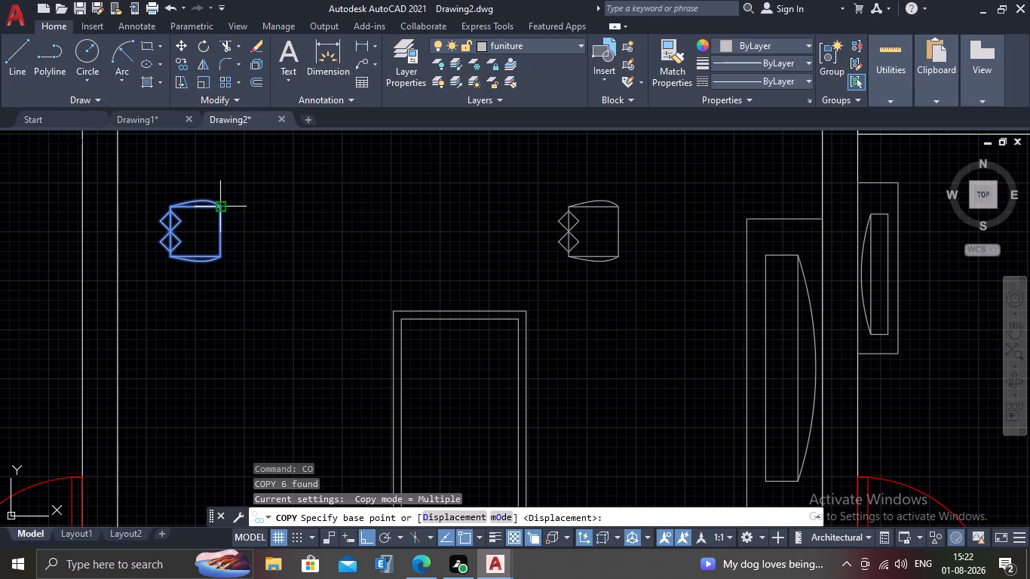
pyautogui.click(220, 209)
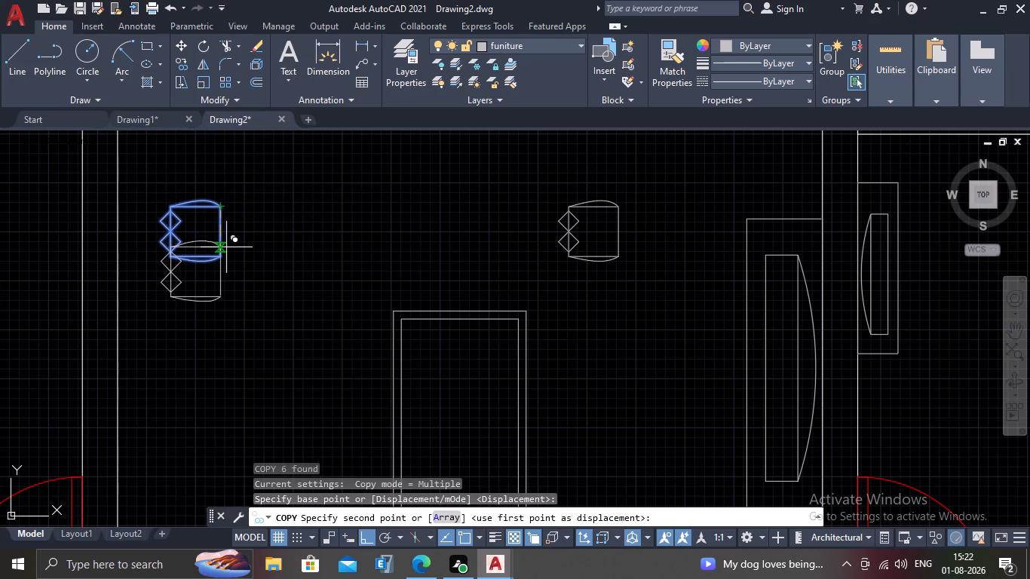
pyautogui.press('a')
pyautogui.press('Return')
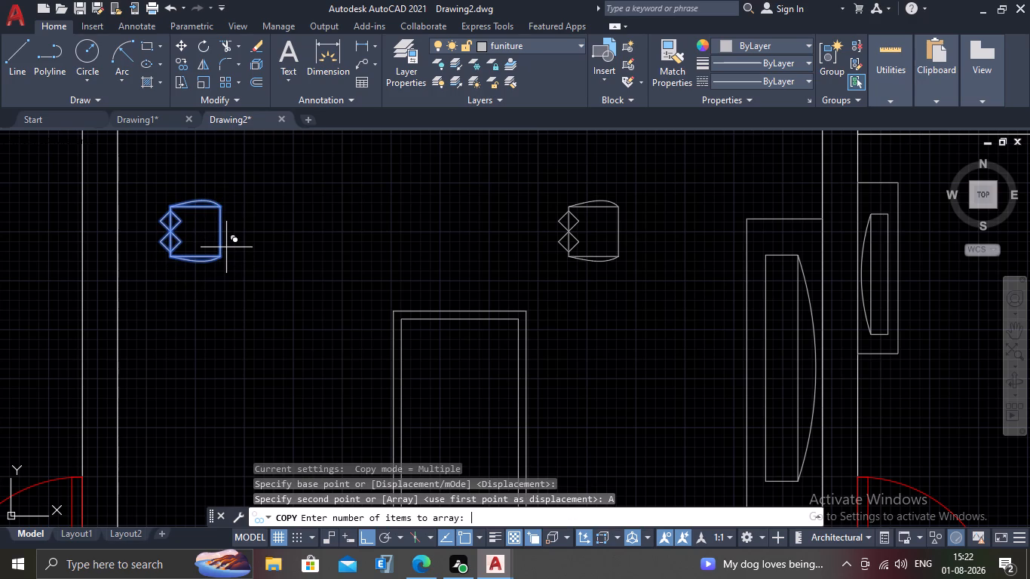
pyautogui.press('4')
pyautogui.press('Return')
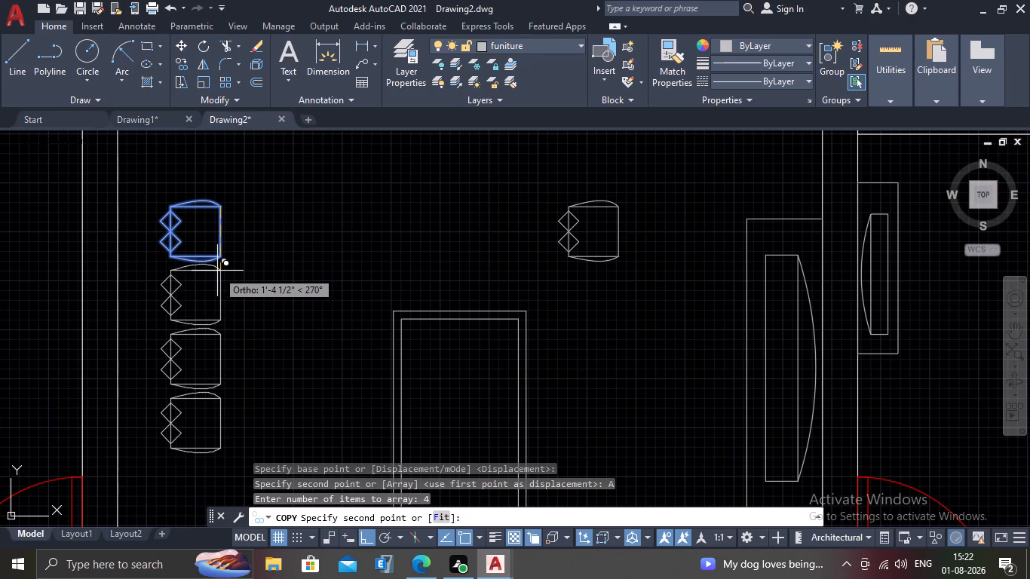
pyautogui.press('f')
pyautogui.press('Return')
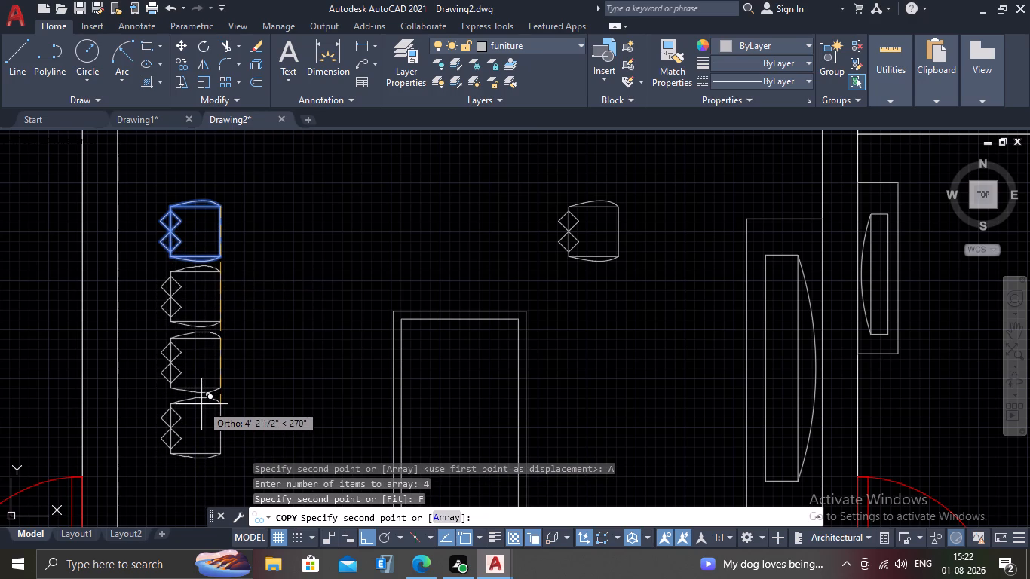
pyautogui.click(201, 404)
pyautogui.press('Escape')
# Rotate the single chair northeast of the rectangular table by 90 degrees about its southeast seat corner.
pyautogui.scroll(-1, 201, 404)
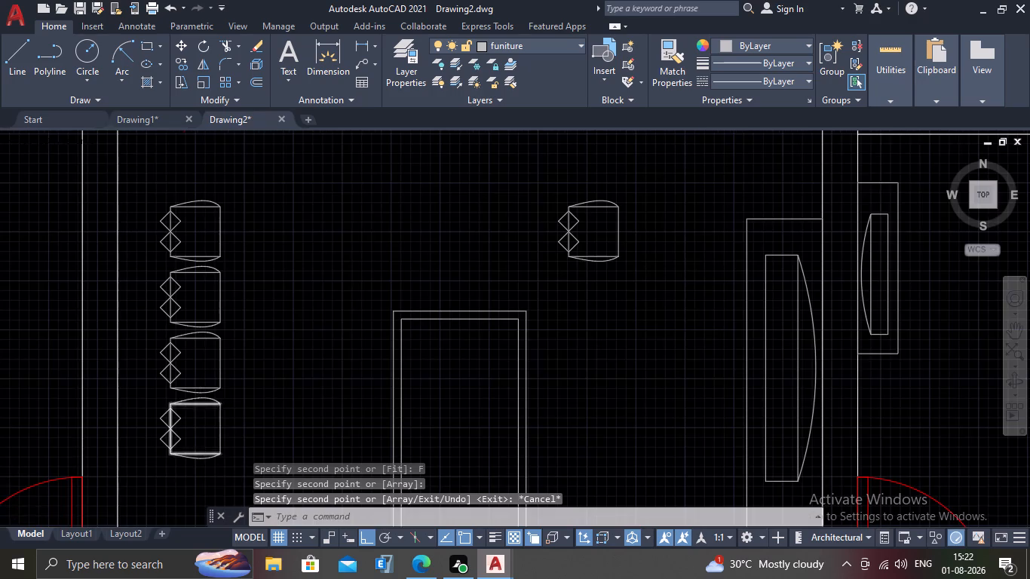
pyautogui.scroll(-1, 201, 404)
pyautogui.moveTo(213, 343); pyautogui.dragTo(225, 289, button='middle')
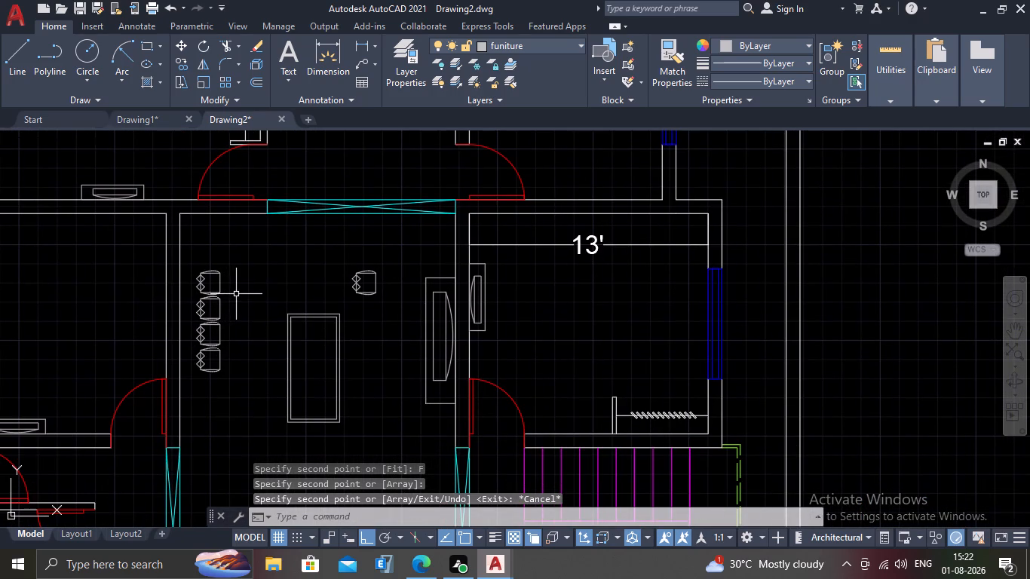
pyautogui.moveTo(398, 274); pyautogui.dragTo(407, 222, button='middle')
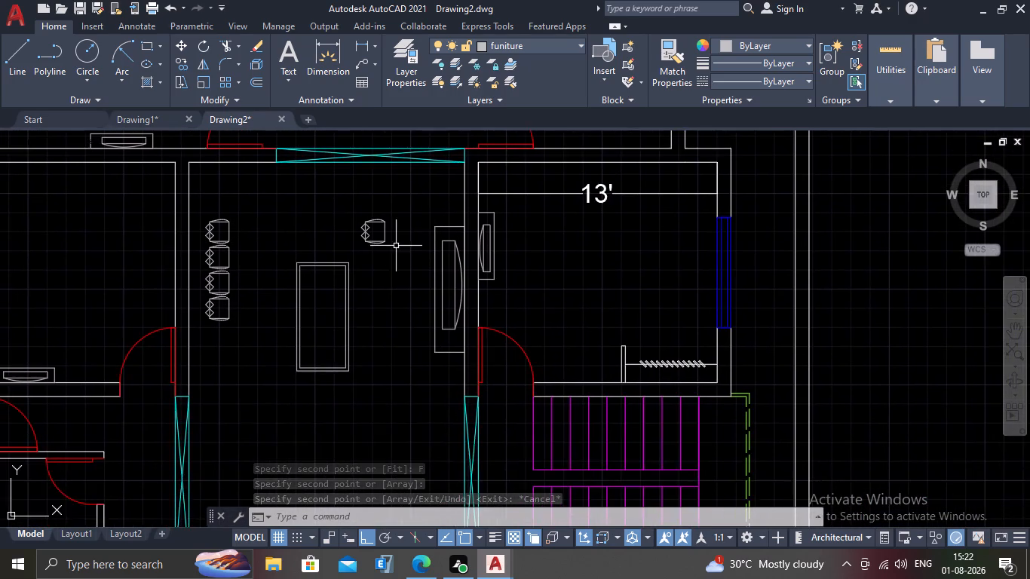
pyautogui.scroll(2, 394, 253)
pyautogui.click(394, 147)
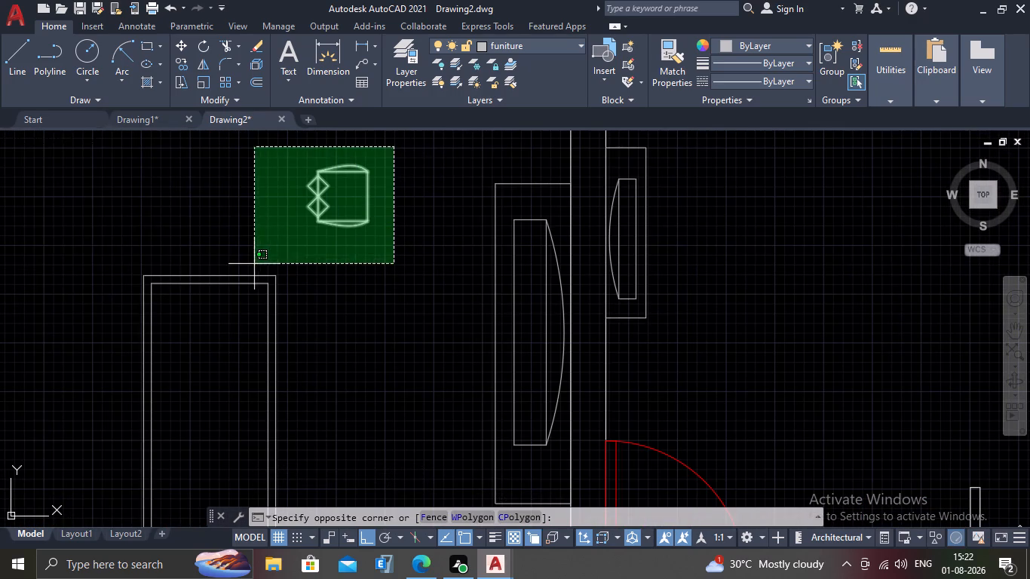
pyautogui.click(288, 249)
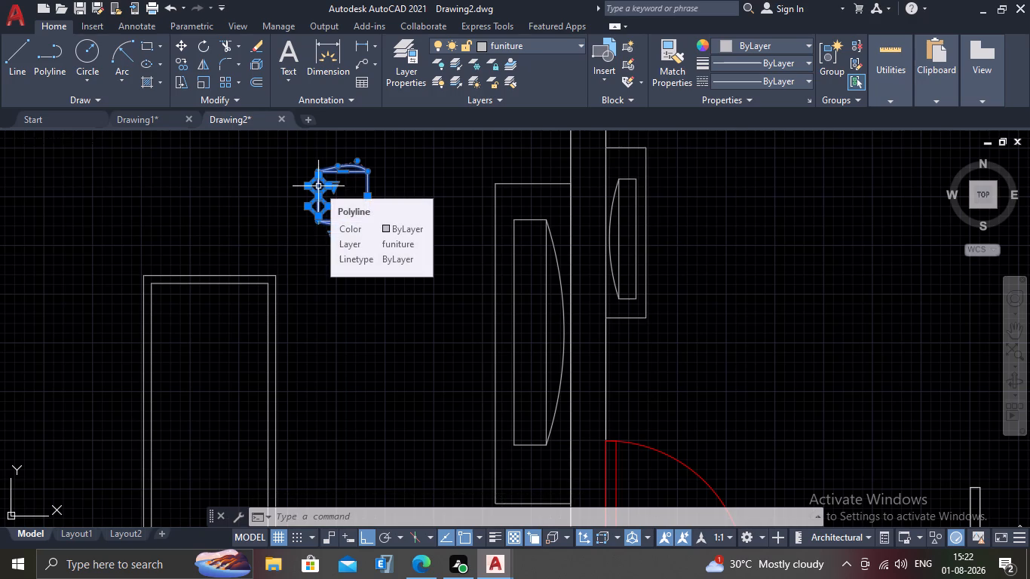
pyautogui.write('RO')
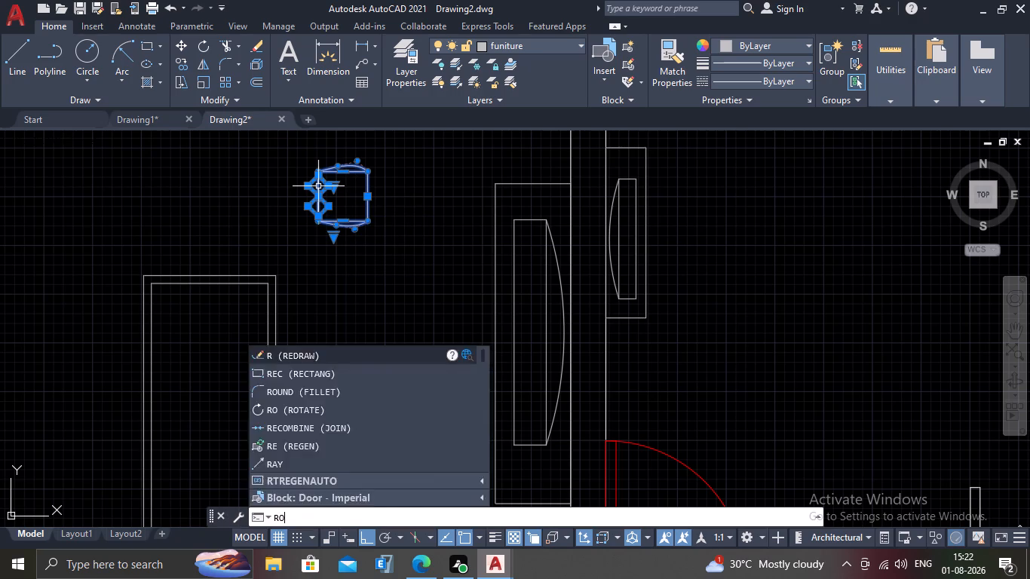
pyautogui.press('Return')
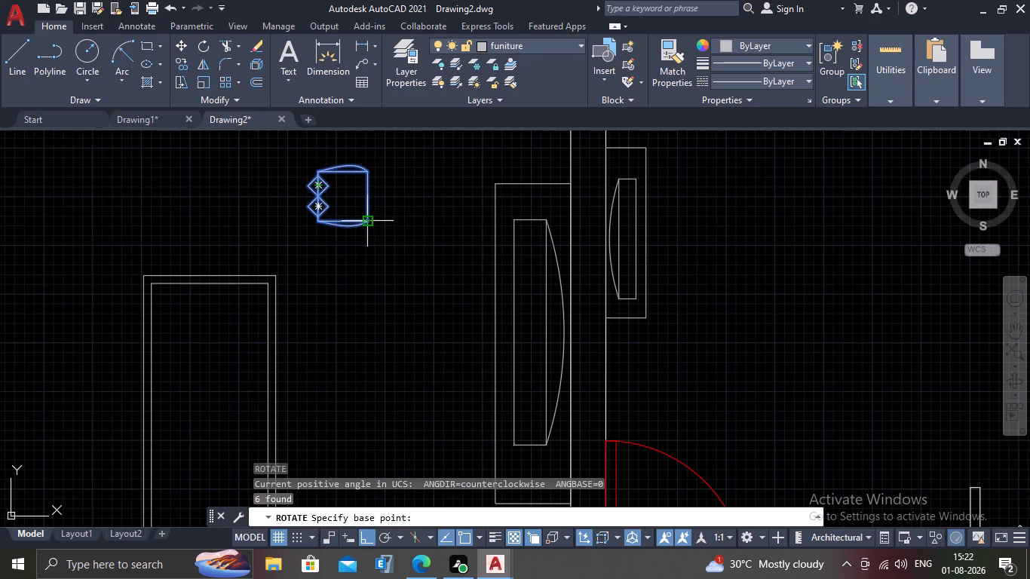
pyautogui.click(369, 224)
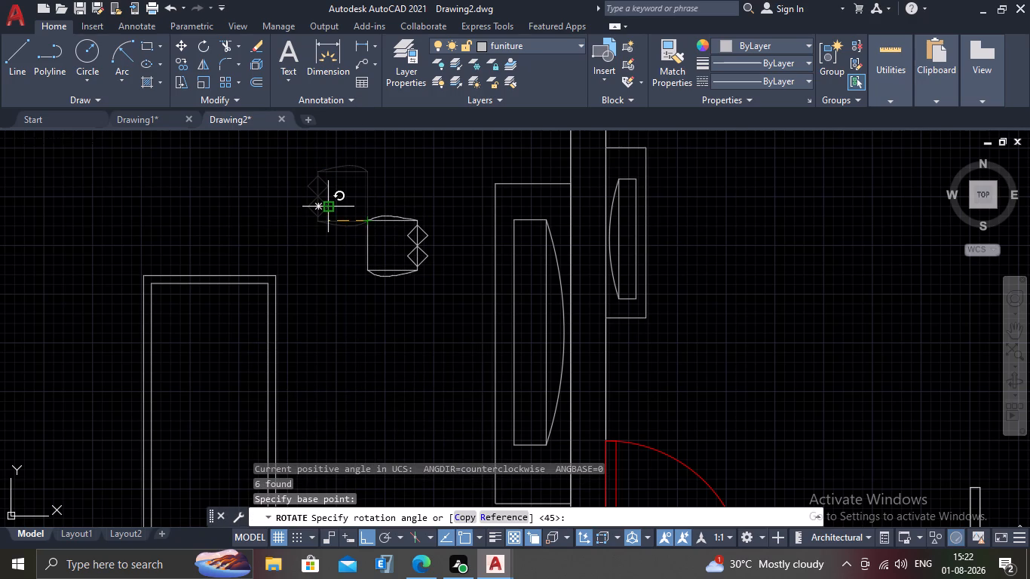
pyautogui.write('90')
pyautogui.press('Return')
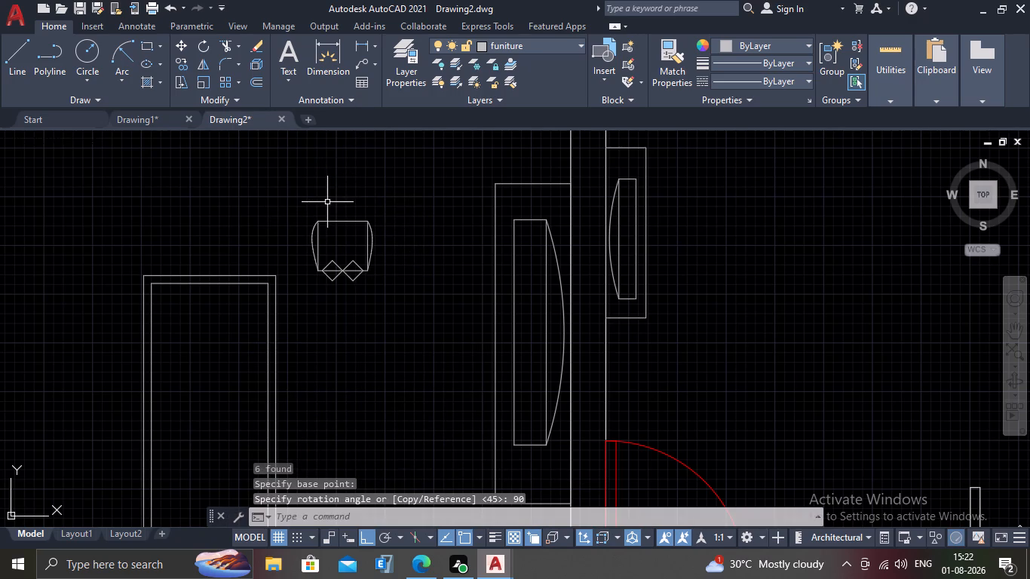
# Rotate the single chair northeast of the rectangular table by 180 degrees about its northwest seat corner.
pyautogui.moveTo(395, 201); pyautogui.dragTo(388, 215)
pyautogui.click(296, 300)
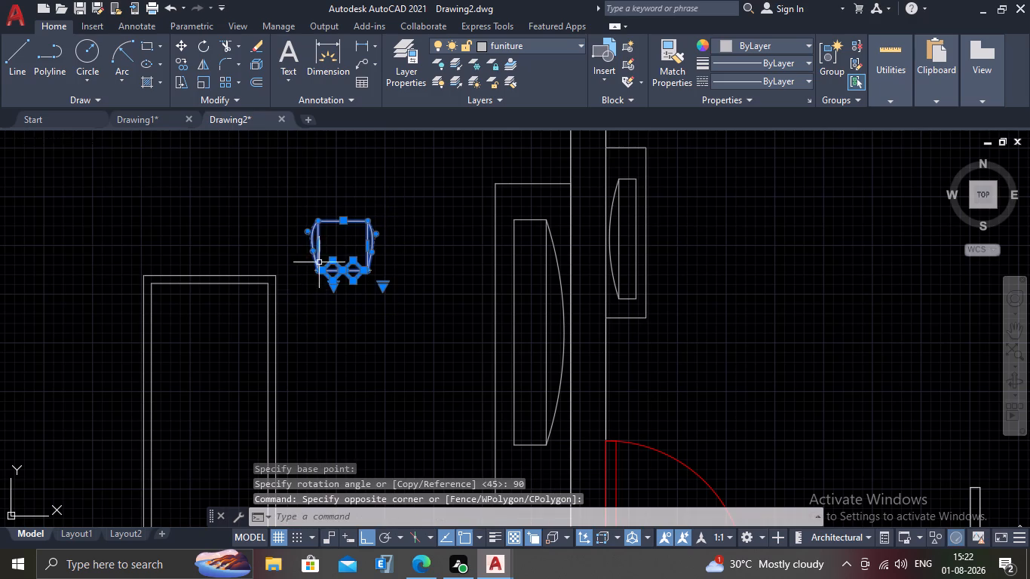
pyautogui.write('RO')
pyautogui.press('Return')
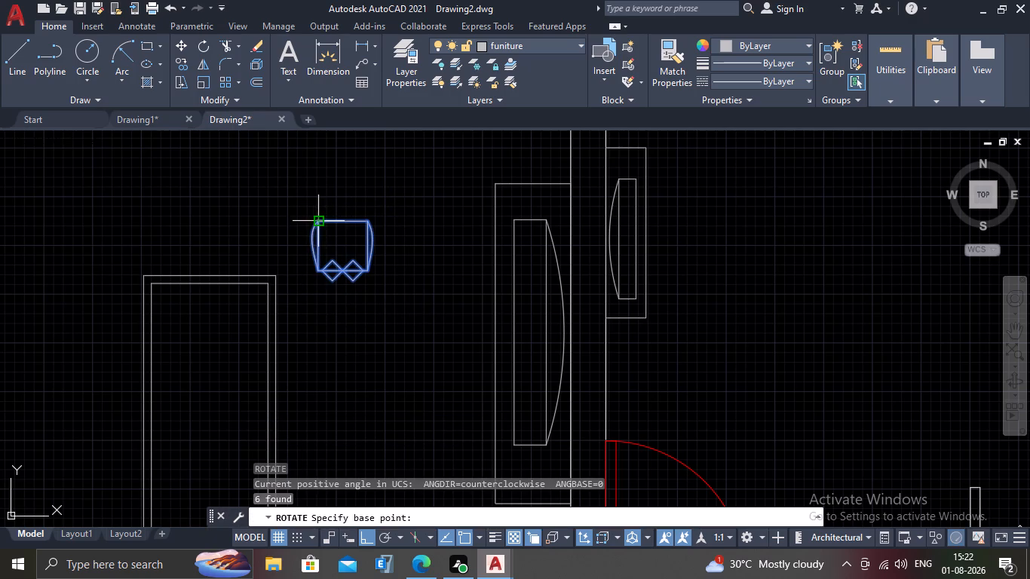
pyautogui.click(314, 225)
pyautogui.click(267, 192)
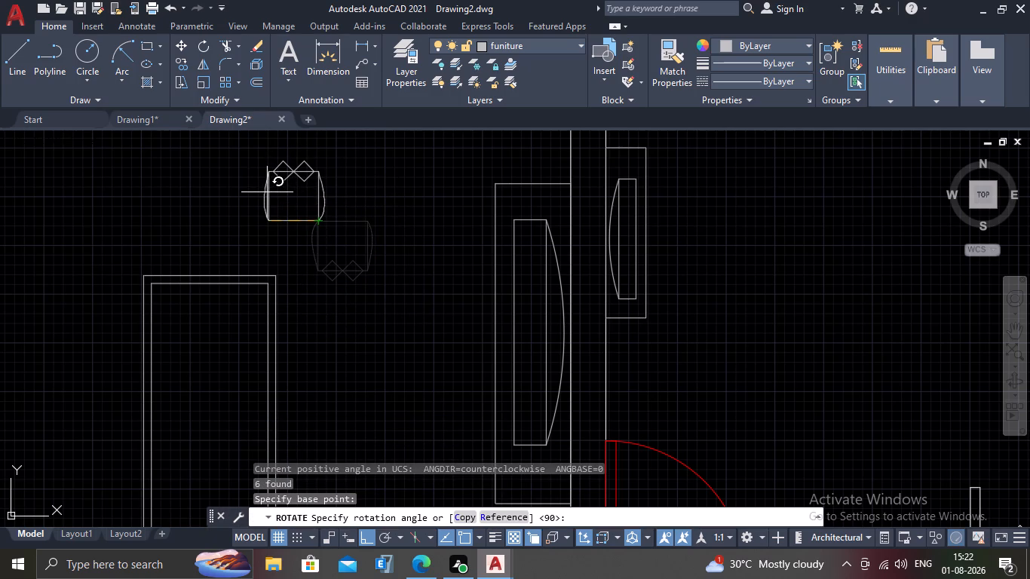
pyautogui.press('Escape')
pyautogui.scroll(-2, 303, 198)
pyautogui.scroll(2, 295, 214)
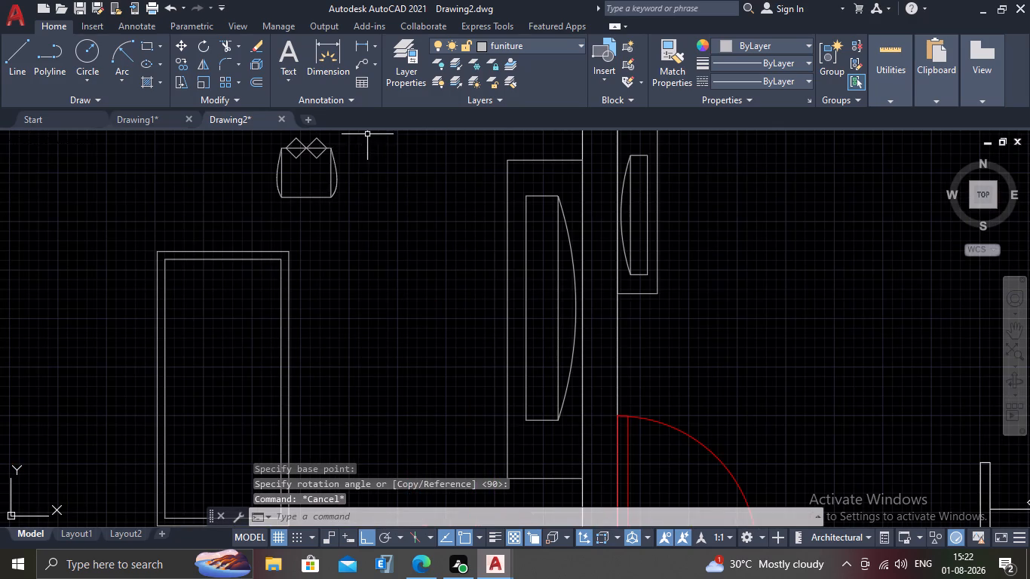
# Move the rotated chair to just north of the rectangular table, aligning its southwest seat corner with the table's west edge.
pyautogui.click(367, 133)
pyautogui.click(263, 210)
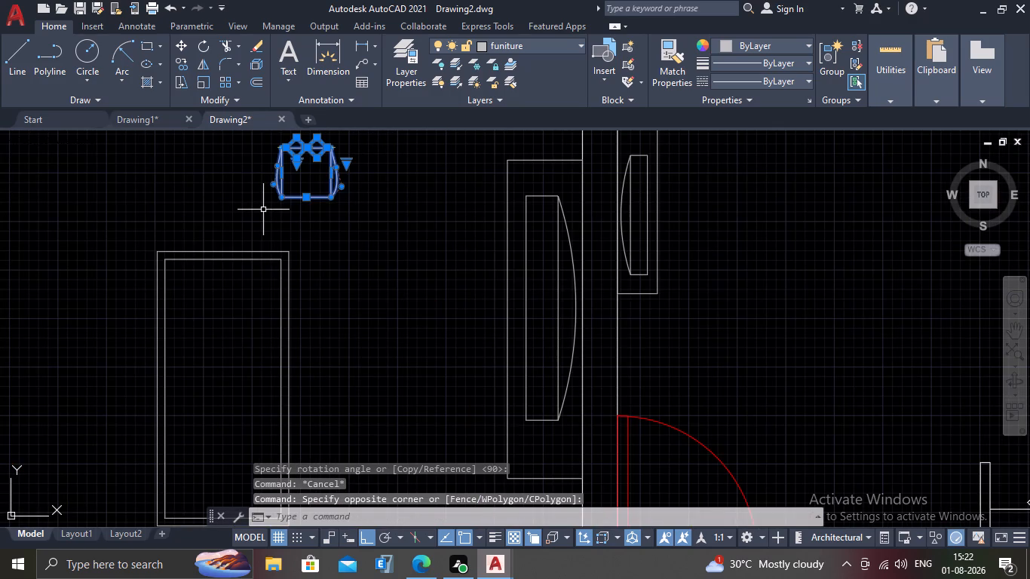
pyautogui.press('m')
pyautogui.press('Return')
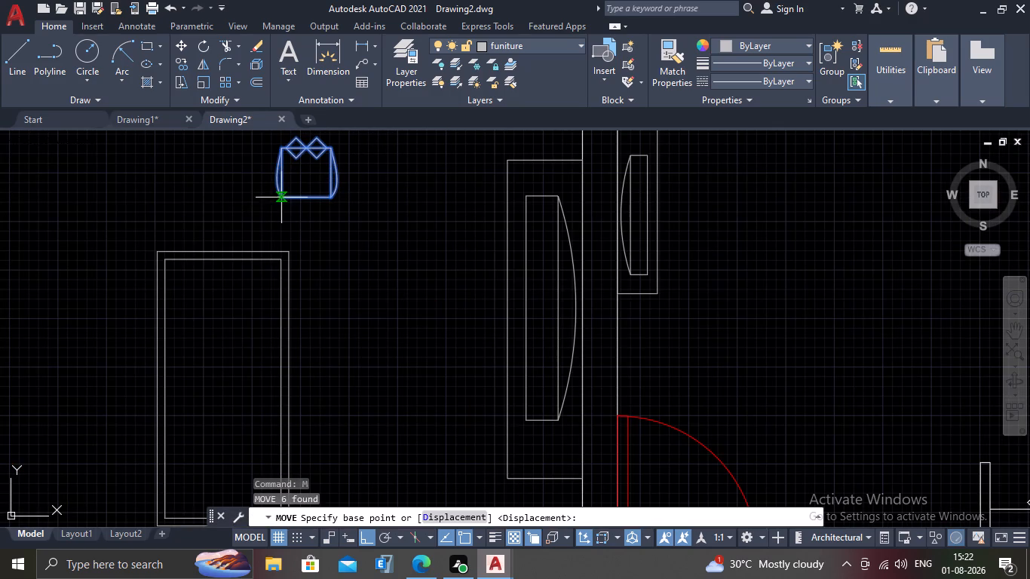
pyautogui.click(284, 196)
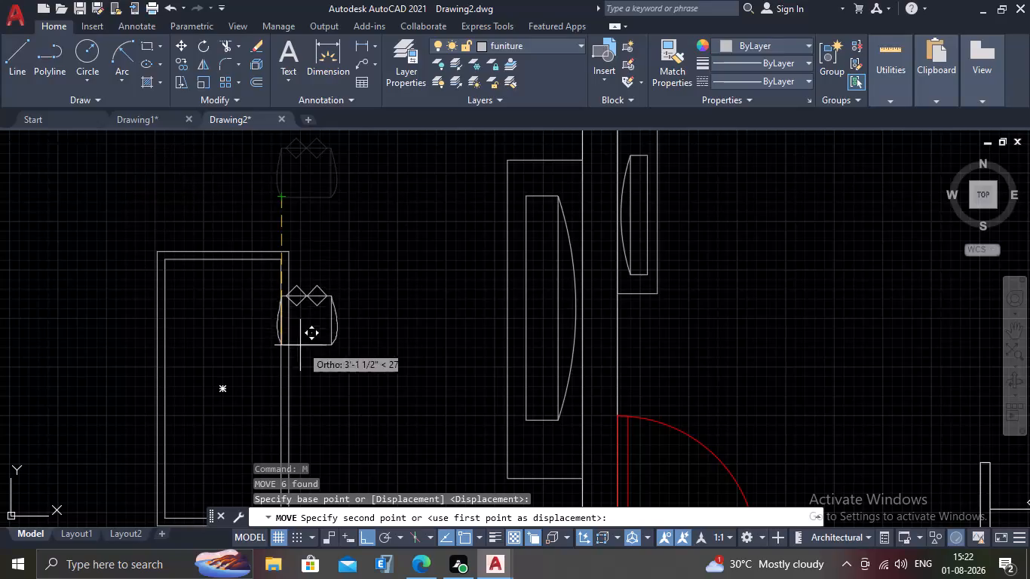
pyautogui.click(360, 543)
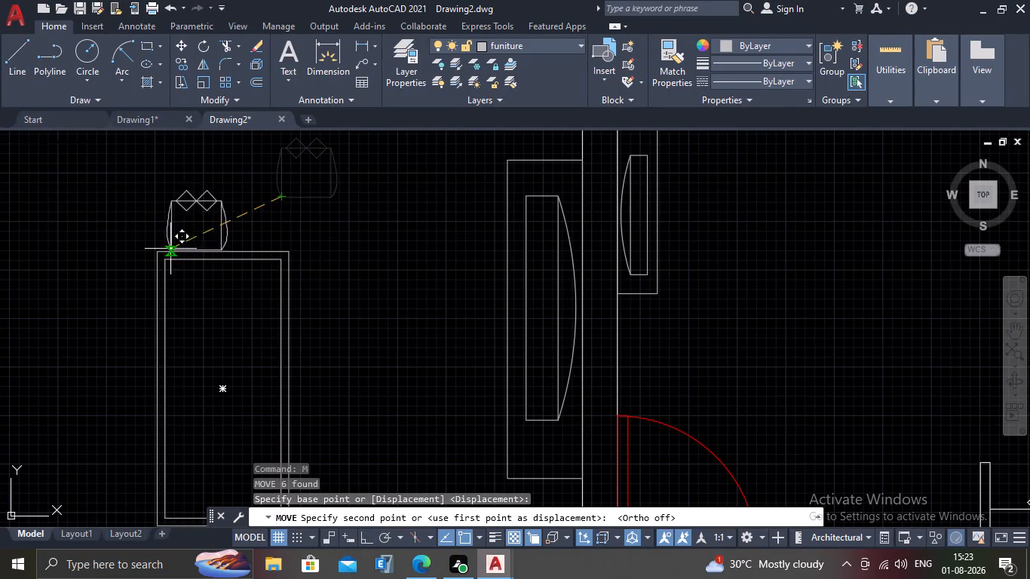
pyautogui.click(157, 223)
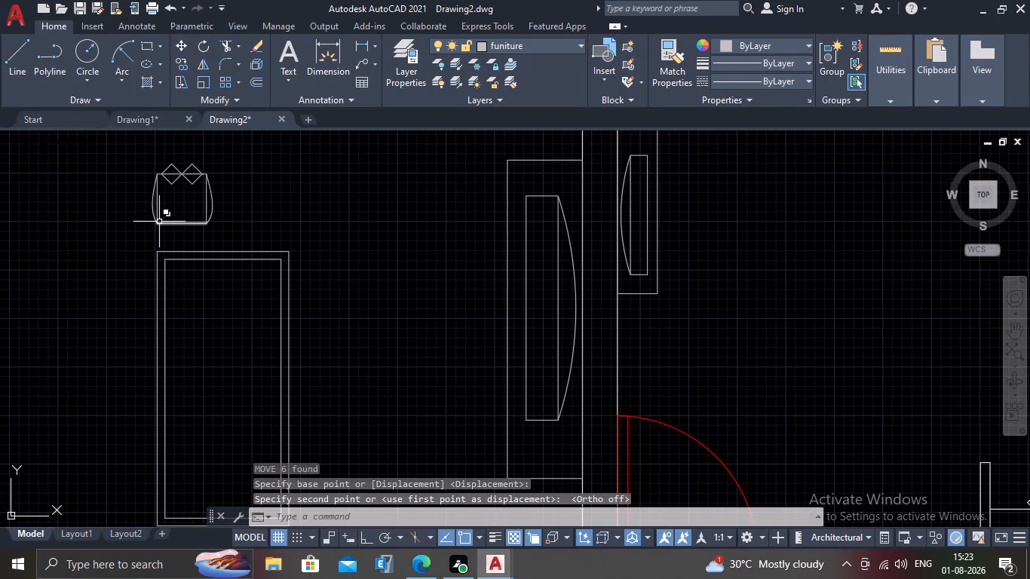
# Copy the chair north of the rectangular table about 1'-10" straight east.
pyautogui.click(231, 156)
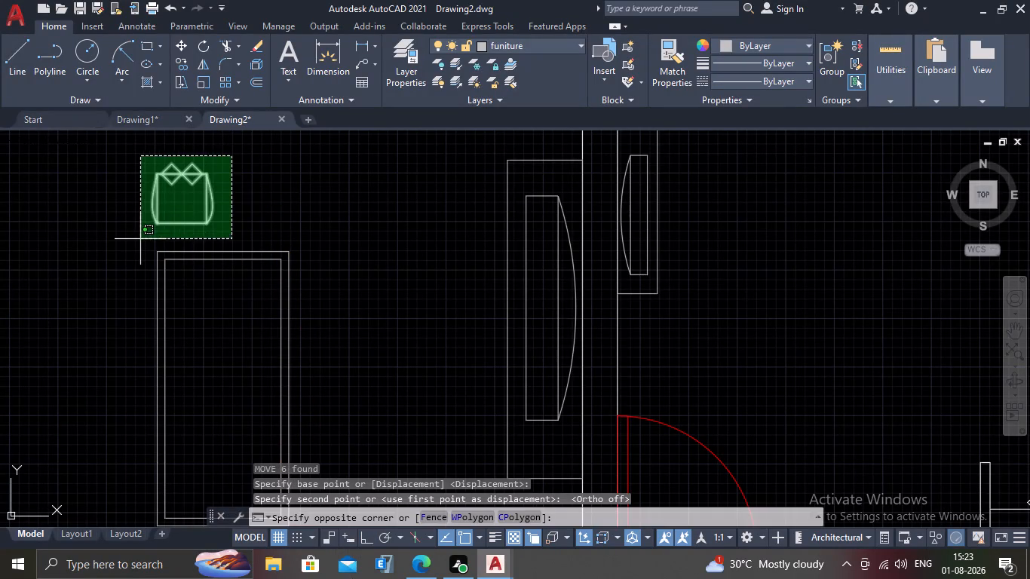
pyautogui.click(140, 239)
pyautogui.write('CO')
pyautogui.press('Return')
pyautogui.click(155, 227)
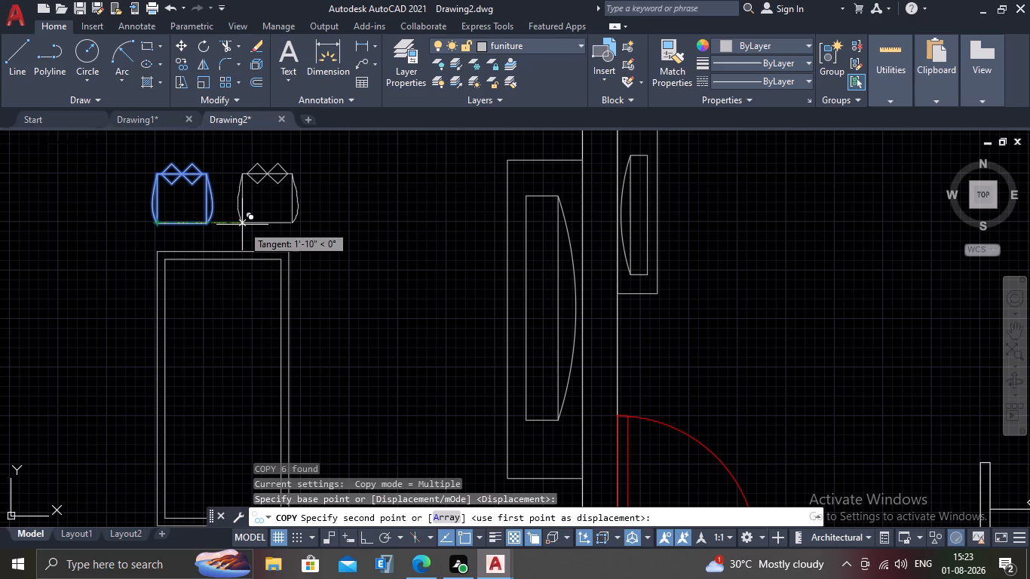
pyautogui.click(242, 225)
pyautogui.press('Escape')
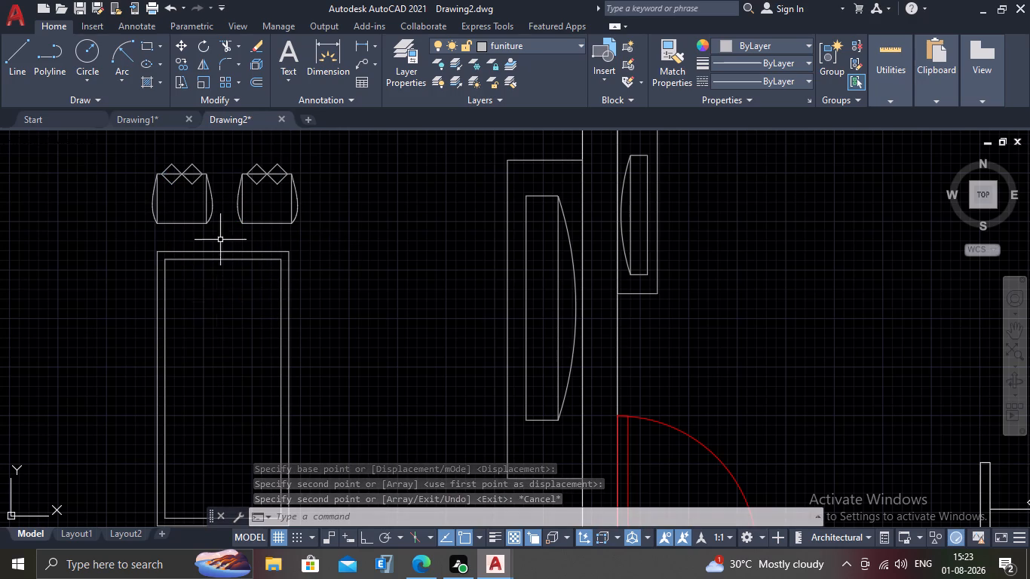
# Copy the pair of chairs straight south about 8 1/2 feet, to just beyond the rectangular table's south edge.
pyautogui.moveTo(216, 220); pyautogui.dragTo(238, 185, button='middle')
pyautogui.scroll(-2, 238, 183)
pyautogui.scroll(2, 277, 144)
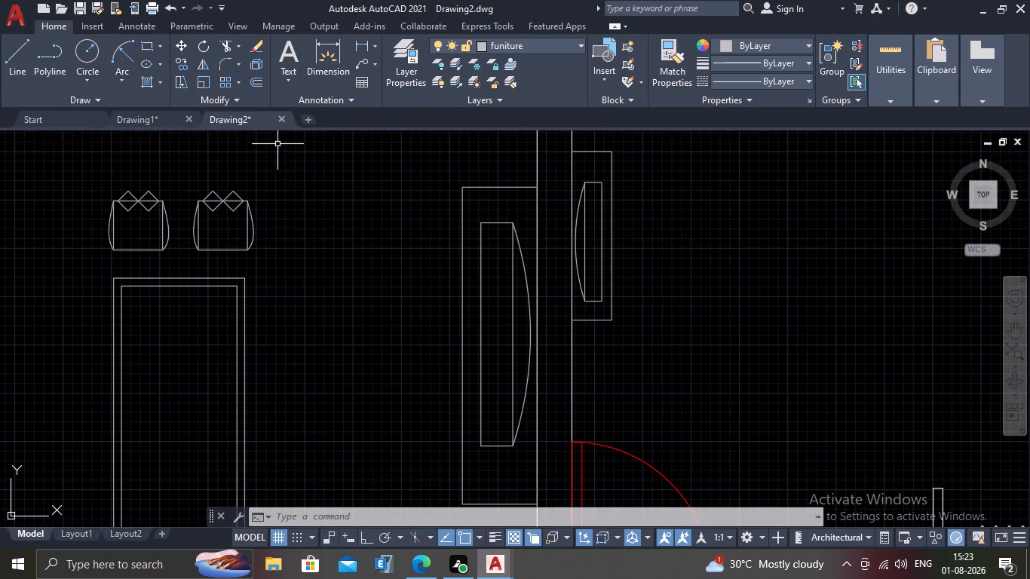
pyautogui.click(279, 157)
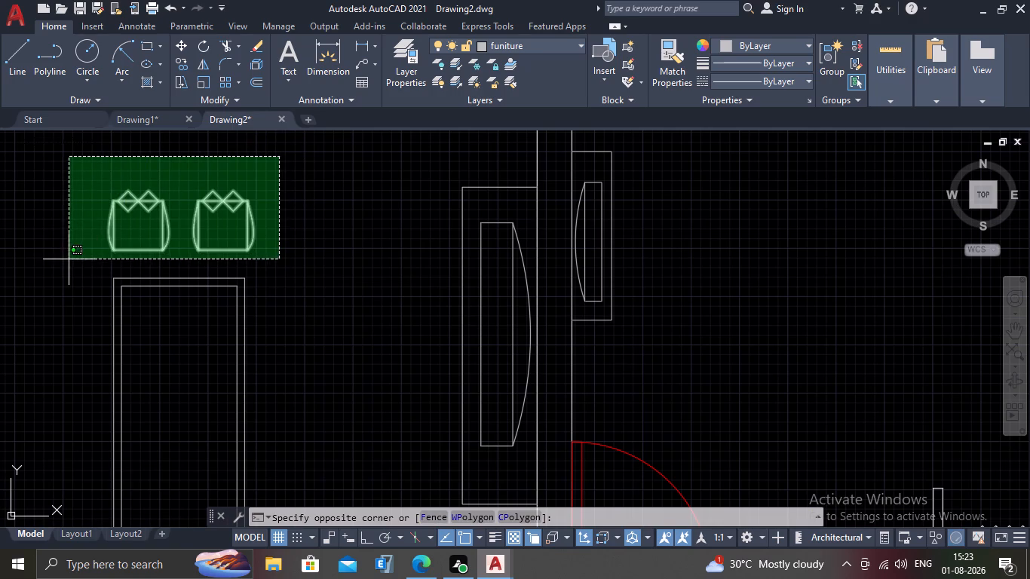
pyautogui.click(69, 259)
pyautogui.moveTo(98, 264); pyautogui.dragTo(100, 216, button='middle')
pyautogui.write('CO')
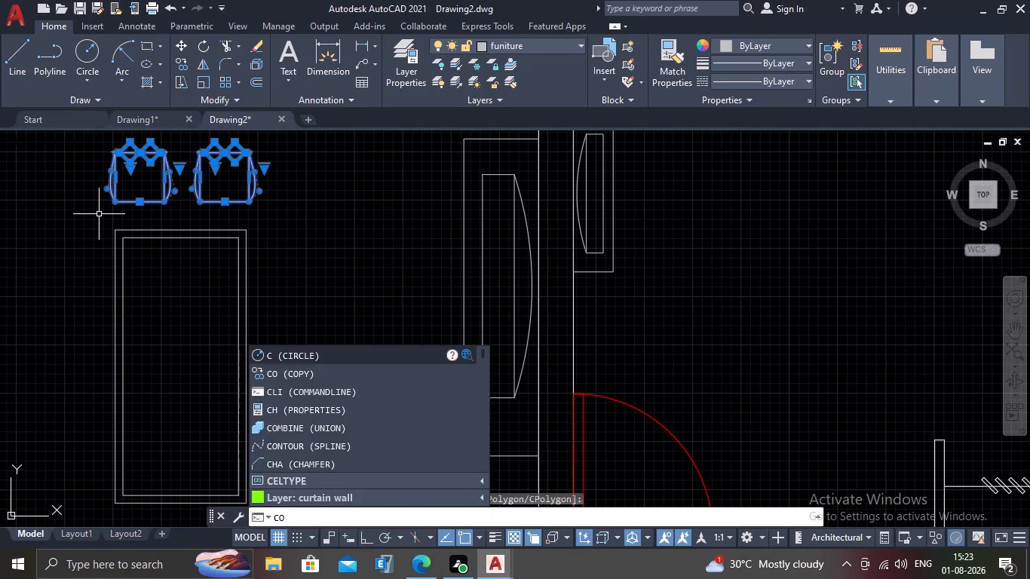
pyautogui.press('Return')
pyautogui.click(115, 205)
pyautogui.scroll(-3, 102, 250)
pyautogui.moveTo(116, 343); pyautogui.dragTo(115, 330, button='middle')
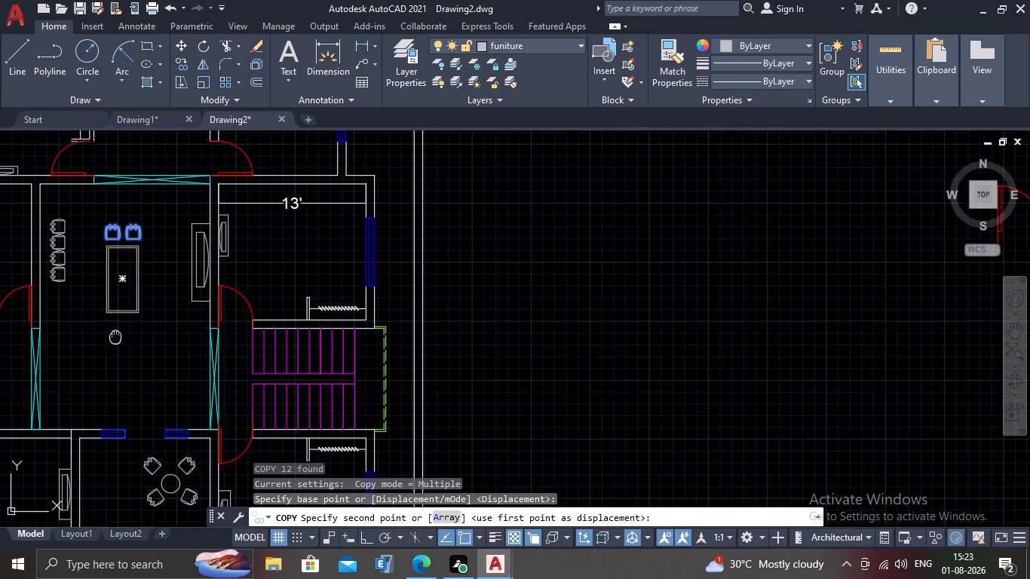
pyautogui.moveTo(115, 330); pyautogui.dragTo(113, 309, button='middle')
pyautogui.scroll(2, 112, 311)
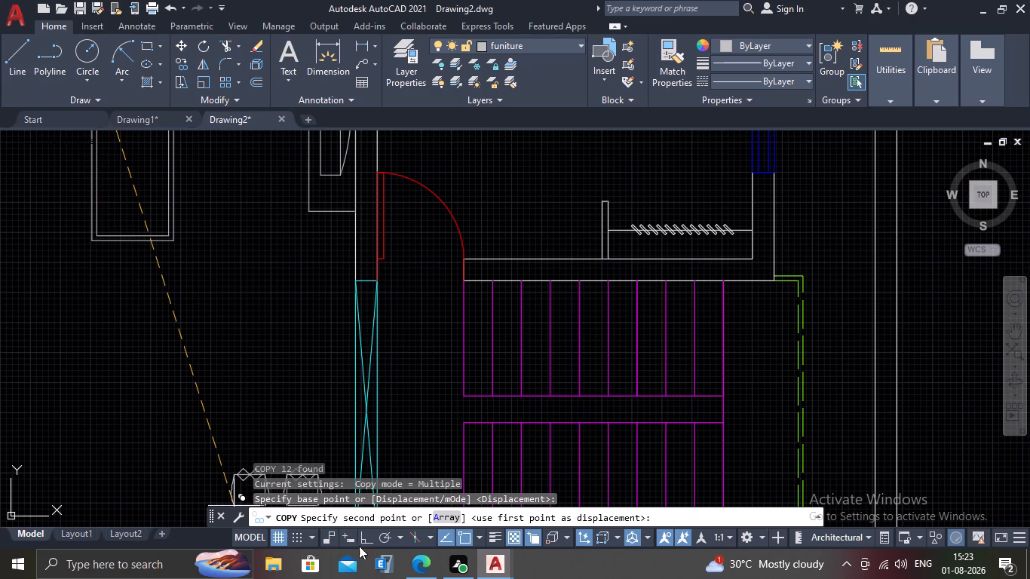
pyautogui.click(361, 545)
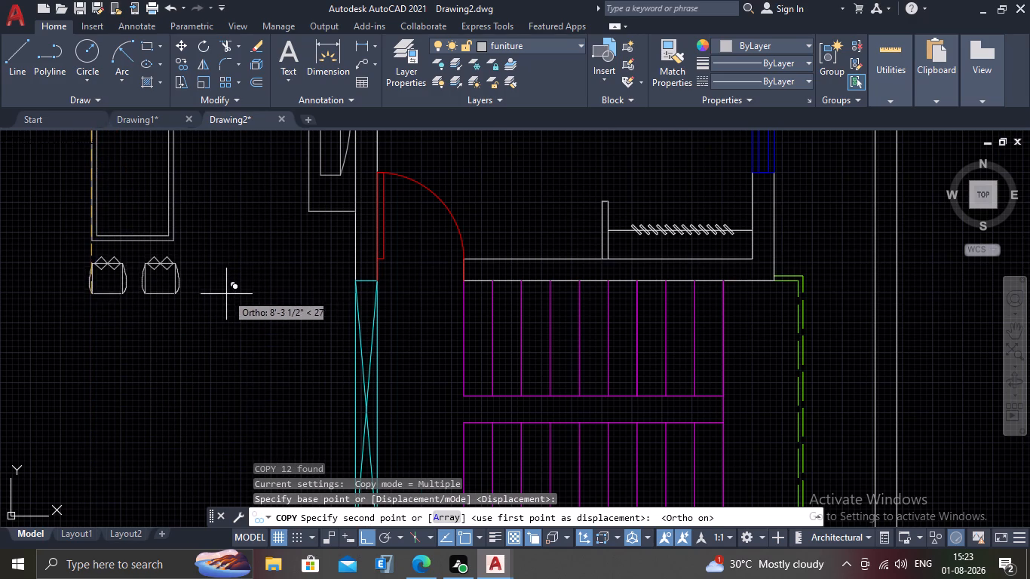
pyautogui.click(229, 302)
pyautogui.press('Escape')
# Rotate the southern pair of chairs by 180 degrees about the west chair's southwest seat corner.
pyautogui.scroll(2, 189, 286)
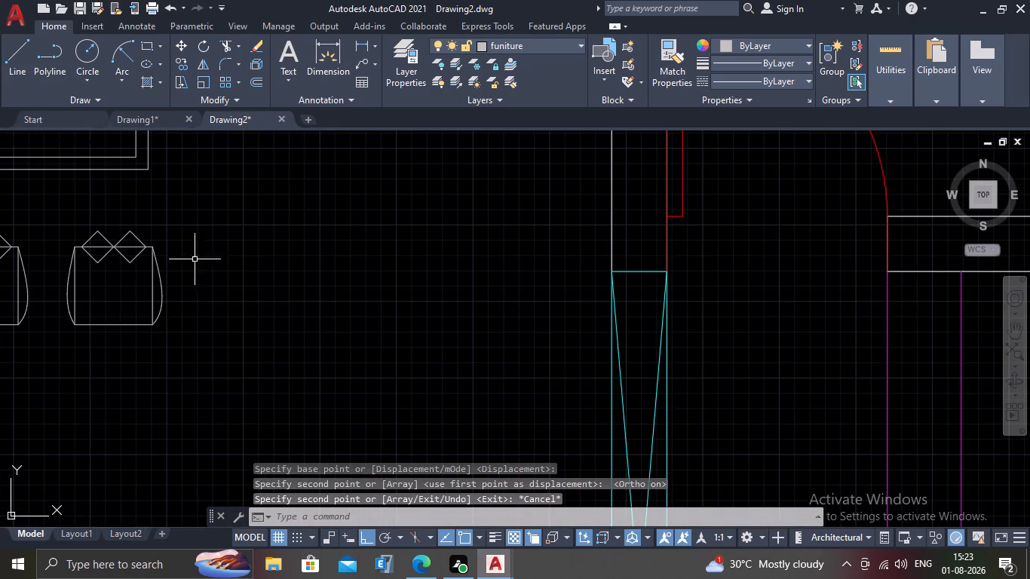
pyautogui.moveTo(223, 237); pyautogui.dragTo(439, 201, button='middle')
pyautogui.click(409, 188)
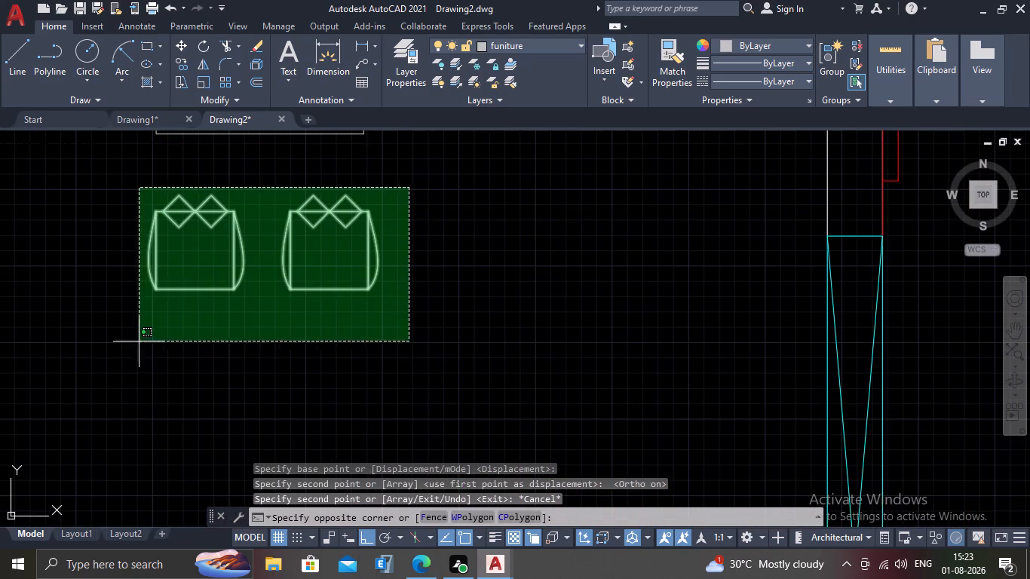
pyautogui.click(106, 357)
pyautogui.write('RO')
pyautogui.press('Return')
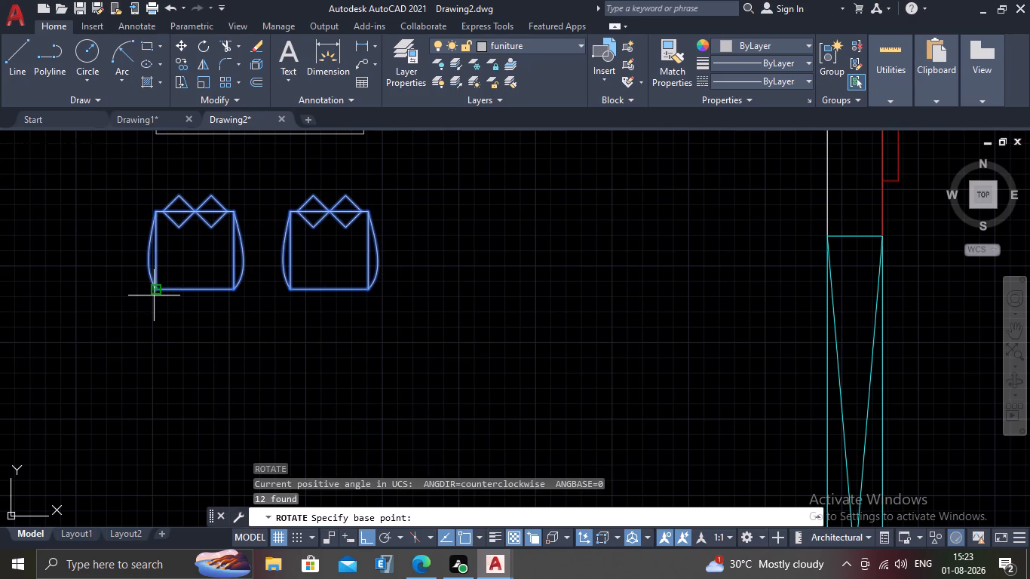
pyautogui.click(157, 292)
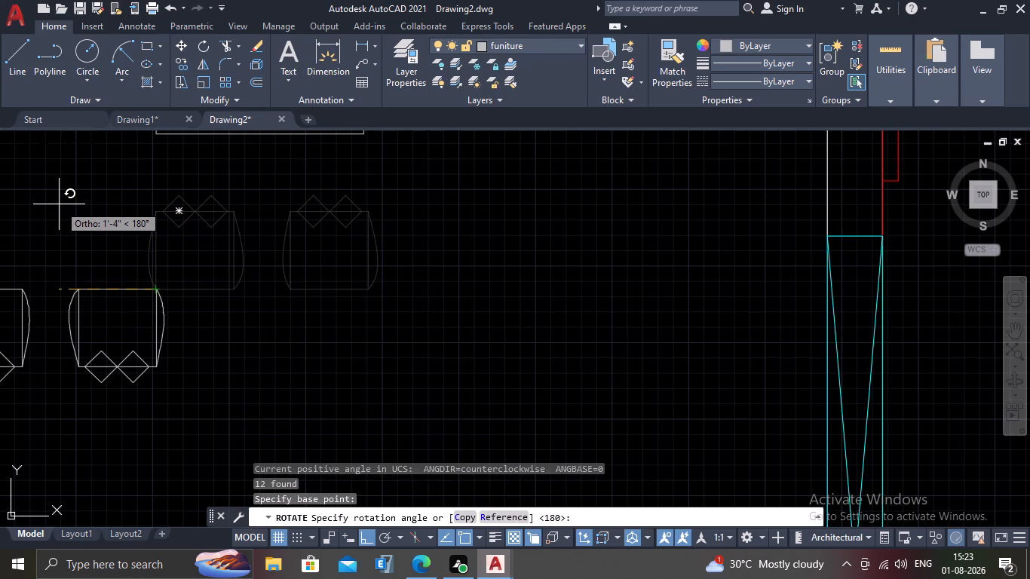
pyautogui.press('1')
pyautogui.write('80')
pyautogui.press('Return')
pyautogui.press('Escape')
# Move the southern pair of chairs straight east about 2'-9" so they sit below the rectangular table.
pyautogui.scroll(-1, 100, 218)
pyautogui.moveTo(163, 262); pyautogui.dragTo(320, 234, button='middle')
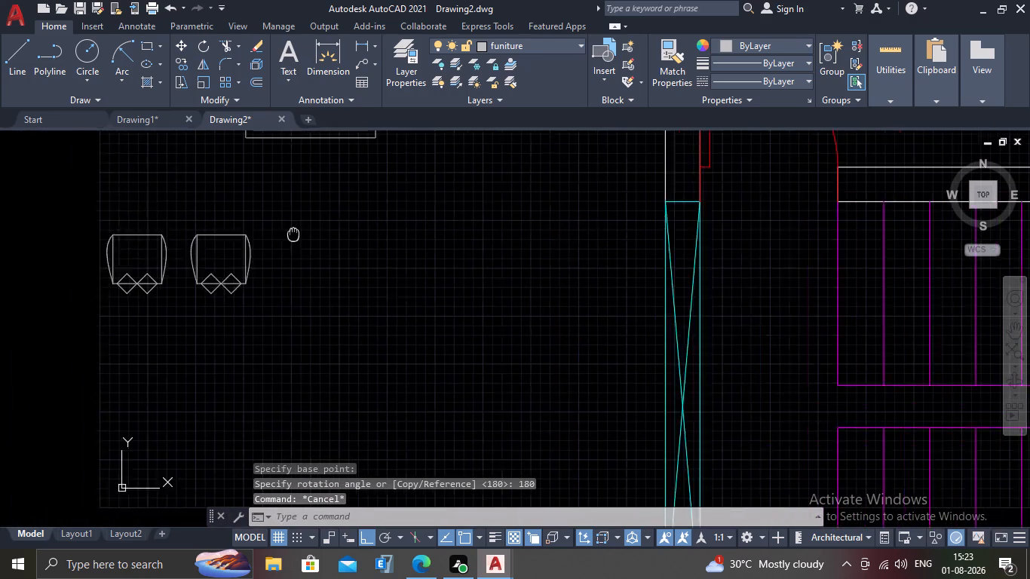
pyautogui.moveTo(320, 234); pyautogui.dragTo(341, 234, button='middle')
pyautogui.moveTo(327, 214); pyautogui.dragTo(320, 226)
pyautogui.click(118, 351)
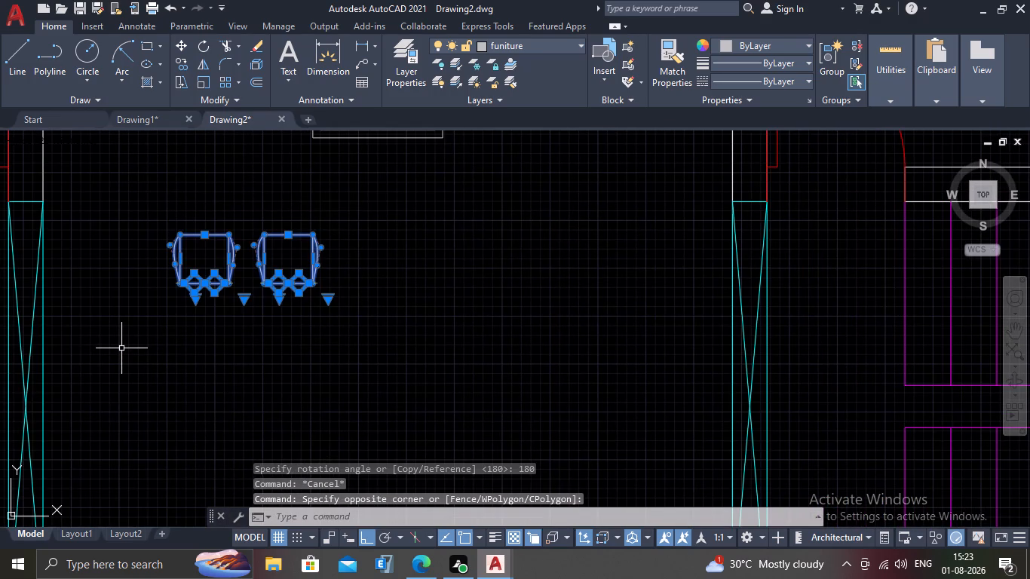
pyautogui.press('m')
pyautogui.press('Return')
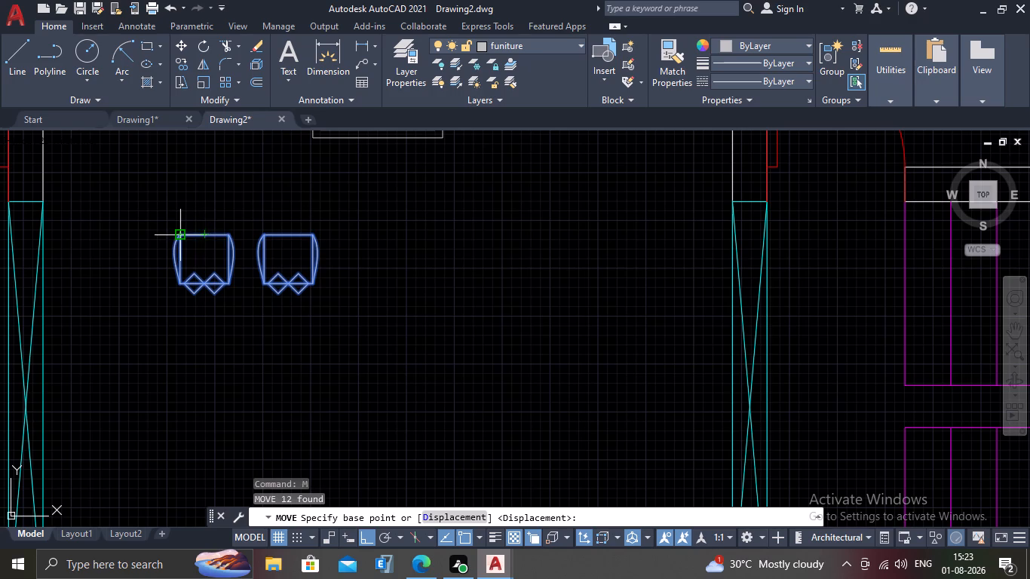
pyautogui.click(175, 238)
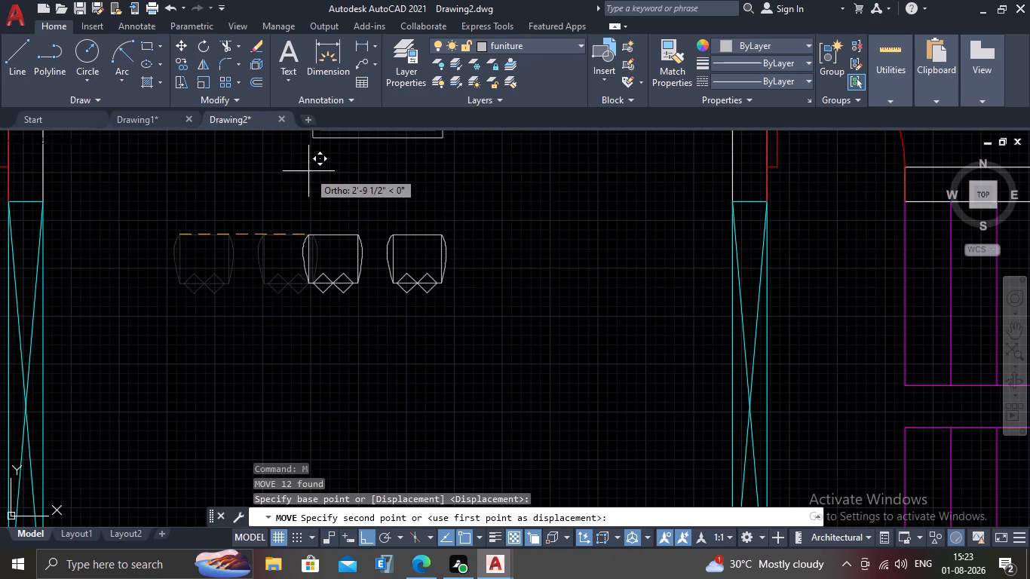
pyautogui.click(307, 172)
# Move the southern pair of chairs straight north, closer to the rectangular table's south edge.
pyautogui.click(461, 210)
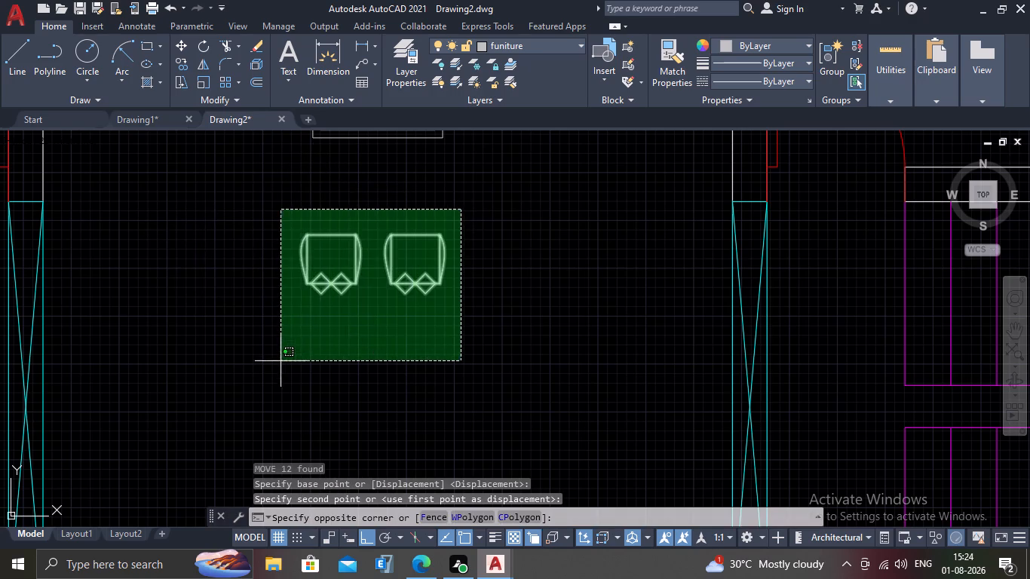
pyautogui.click(278, 361)
pyautogui.press('m')
pyautogui.press('Return')
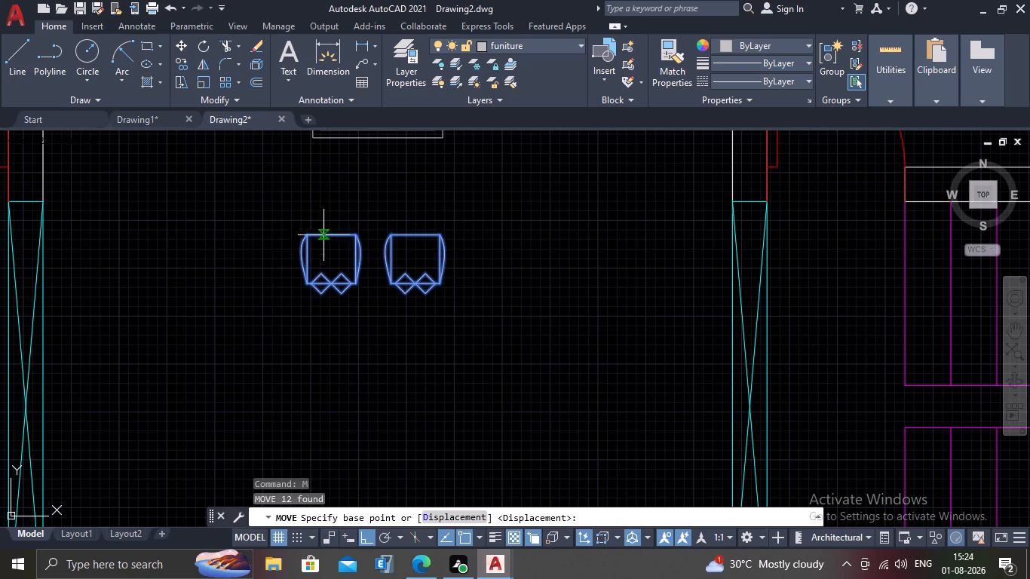
pyautogui.click(330, 234)
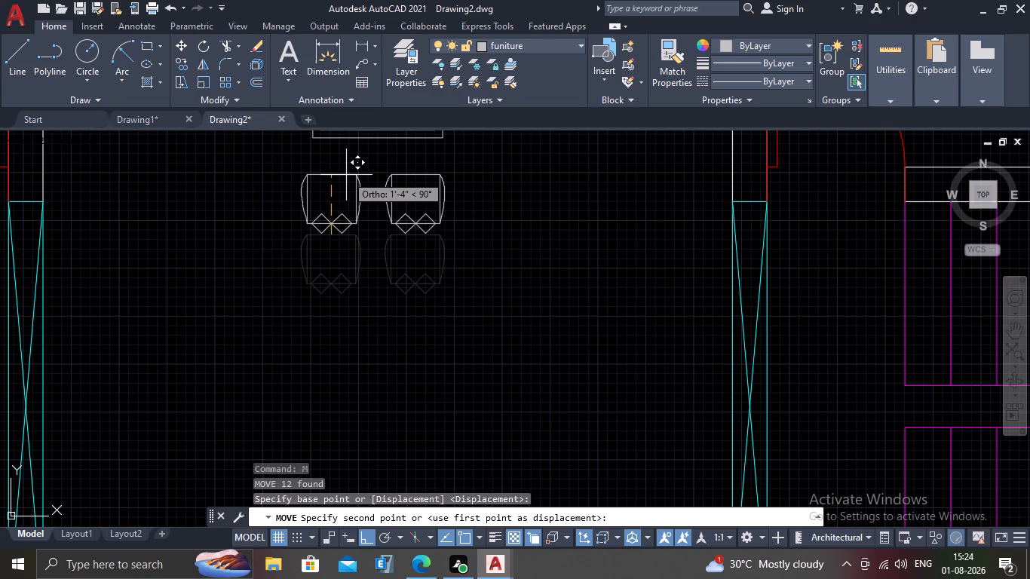
pyautogui.click(345, 191)
pyautogui.press('Escape')
# Move the southern pair of chairs slightly farther north, leaving a small gap to the rectangular table.
pyautogui.scroll(-2, 342, 204)
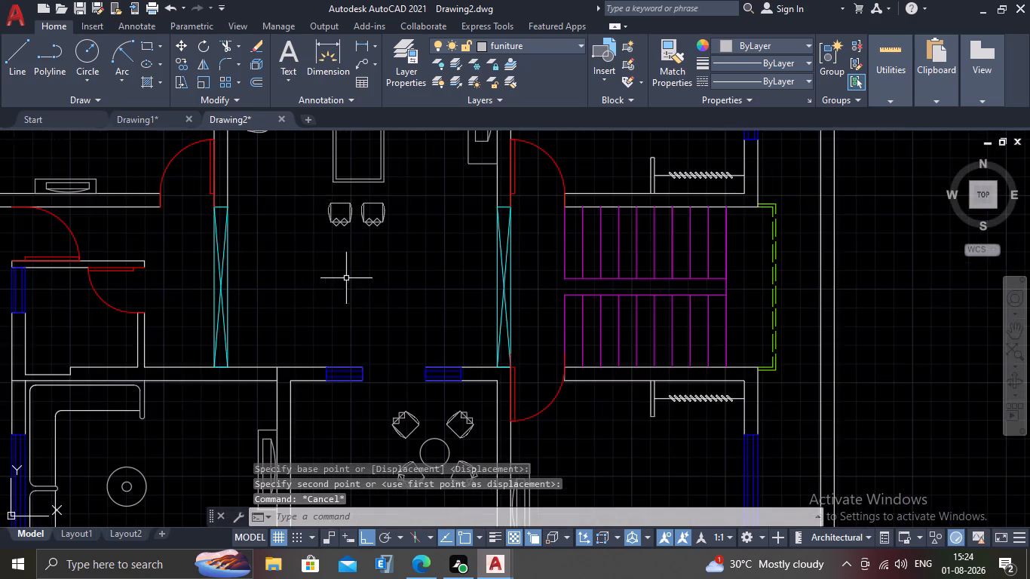
pyautogui.scroll(-2, 346, 278)
pyautogui.scroll(2, 362, 247)
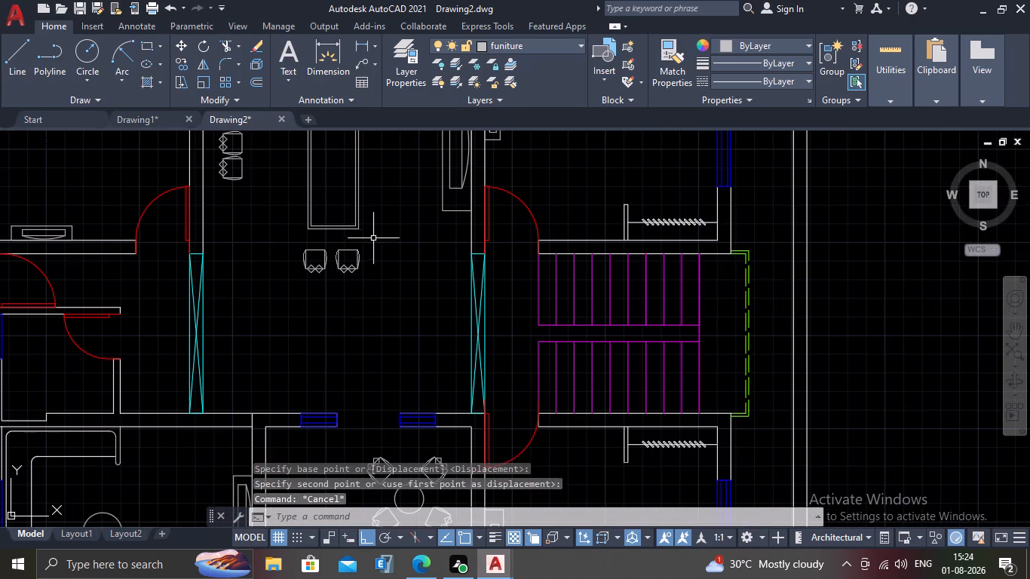
pyautogui.scroll(1, 368, 255)
pyautogui.click(366, 237)
pyautogui.click(240, 309)
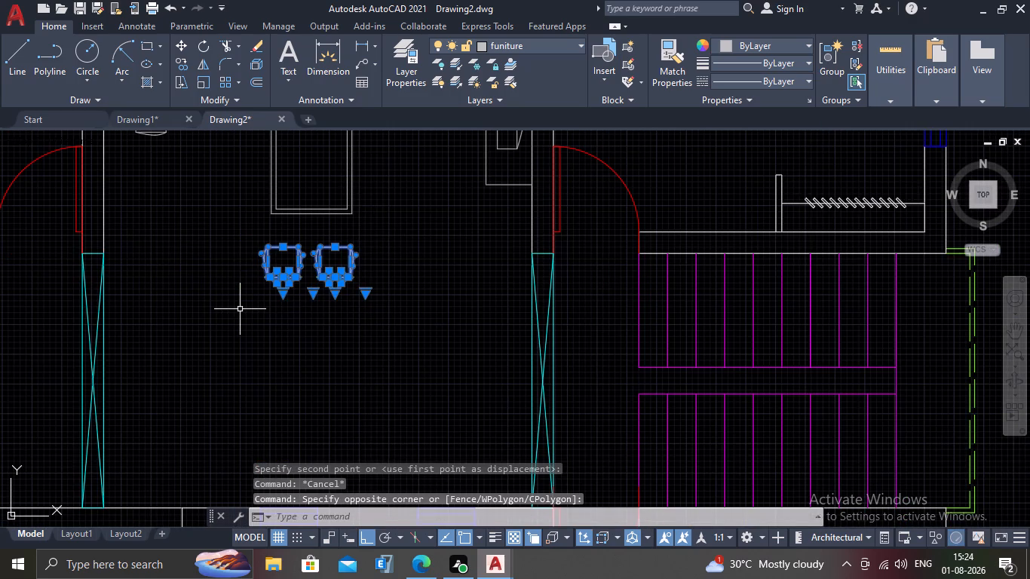
pyautogui.press('m')
pyautogui.press('Return')
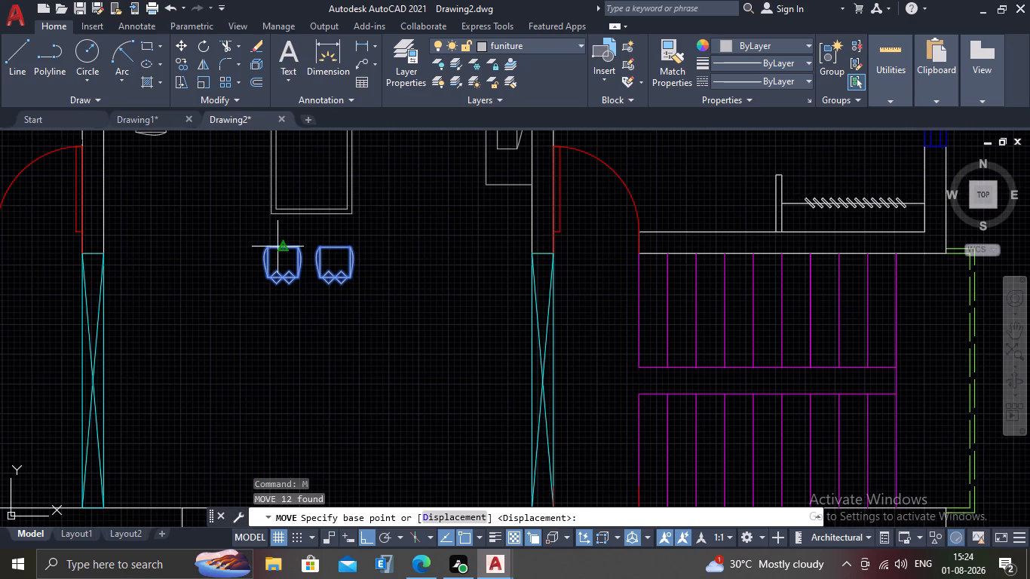
pyautogui.click(277, 247)
pyautogui.click(290, 234)
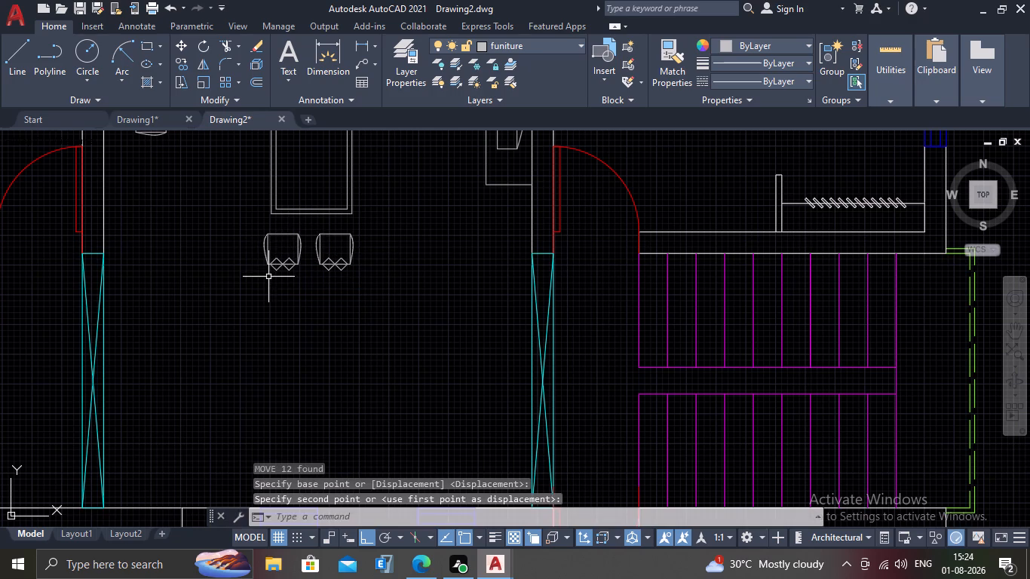
# Draw a small circle just south of the row of four chairs along the central hall's west wall.
pyautogui.scroll(-1, 268, 278)
pyautogui.click(258, 301)
pyautogui.scroll(-1, 226, 333)
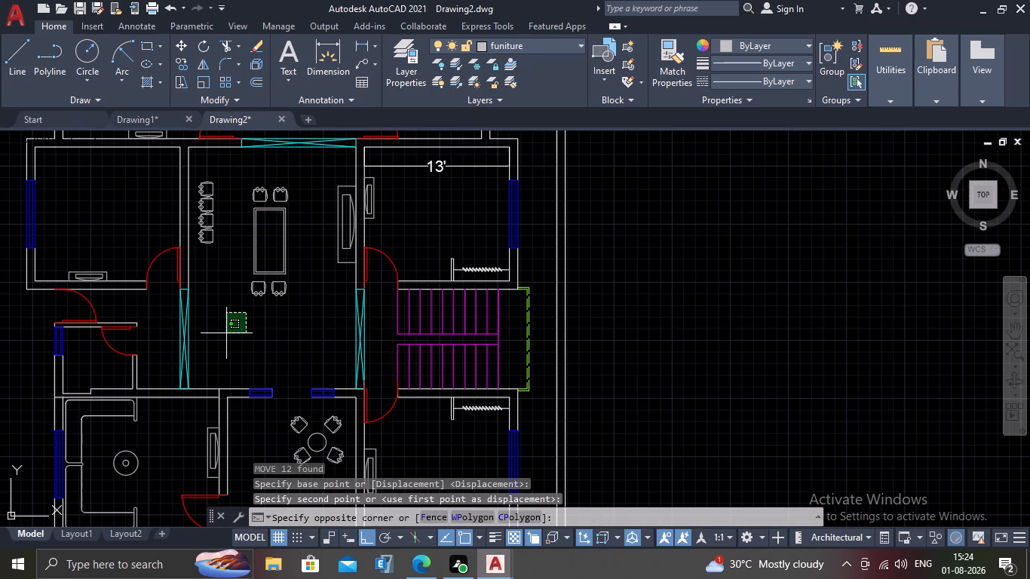
pyautogui.press('Escape')
pyautogui.scroll(2, 213, 277)
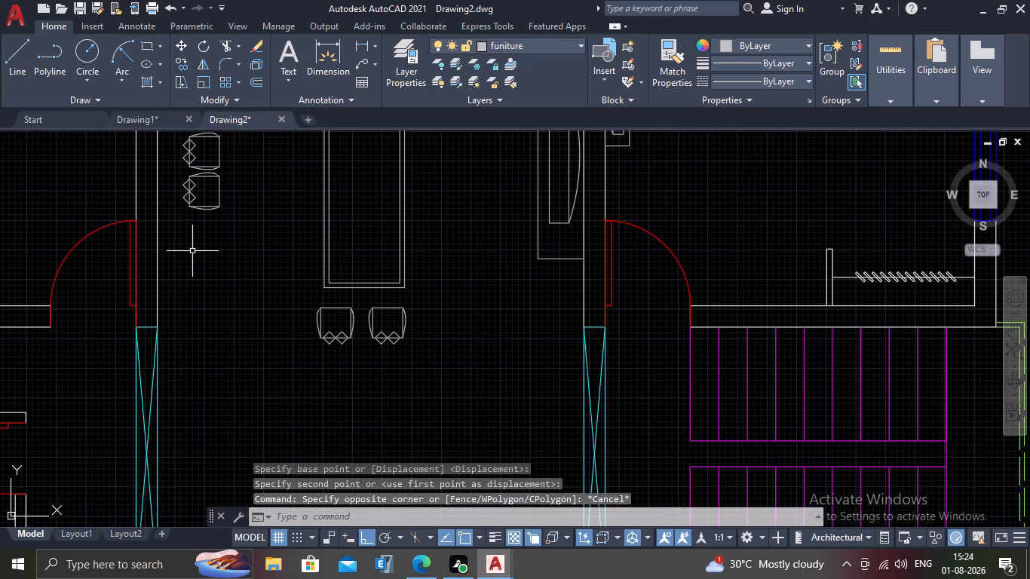
pyautogui.press('c')
pyautogui.press('Return')
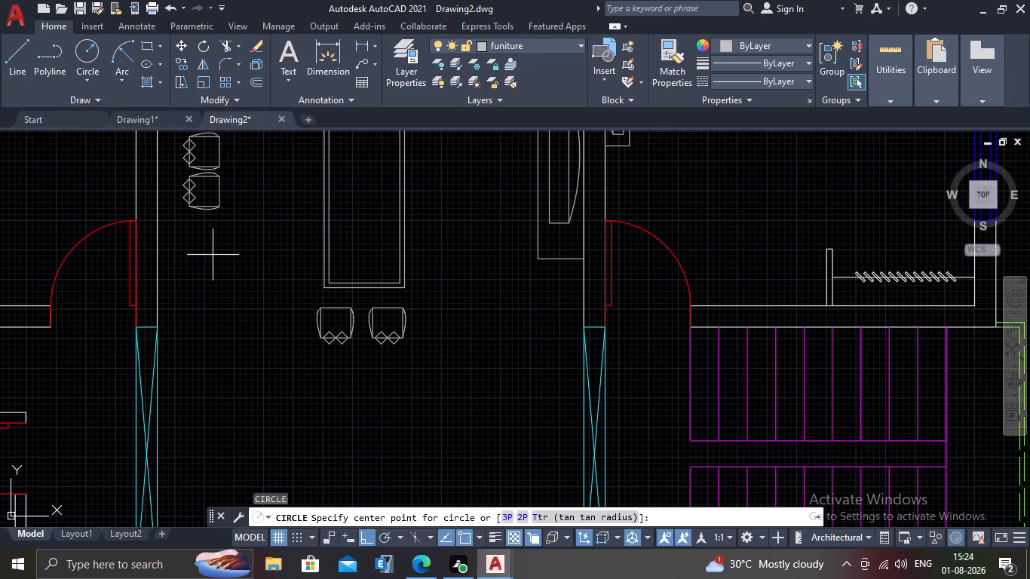
pyautogui.scroll(1, 201, 256)
pyautogui.click(202, 225)
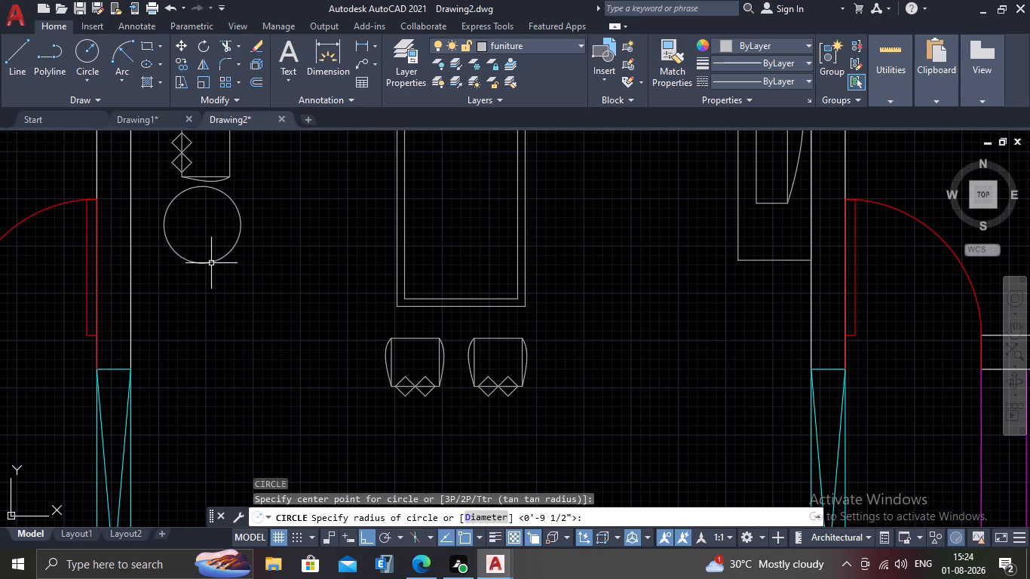
pyautogui.click(211, 263)
# Move the circle slightly straight south, leaving a gap below the southernmost chair of the row.
pyautogui.click(213, 262)
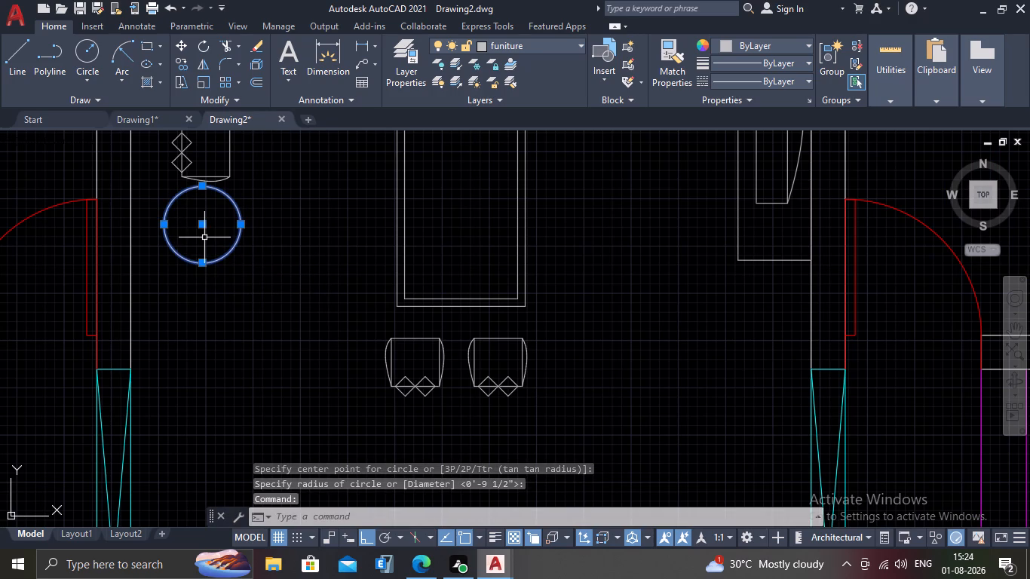
pyautogui.press('m')
pyautogui.press('Return')
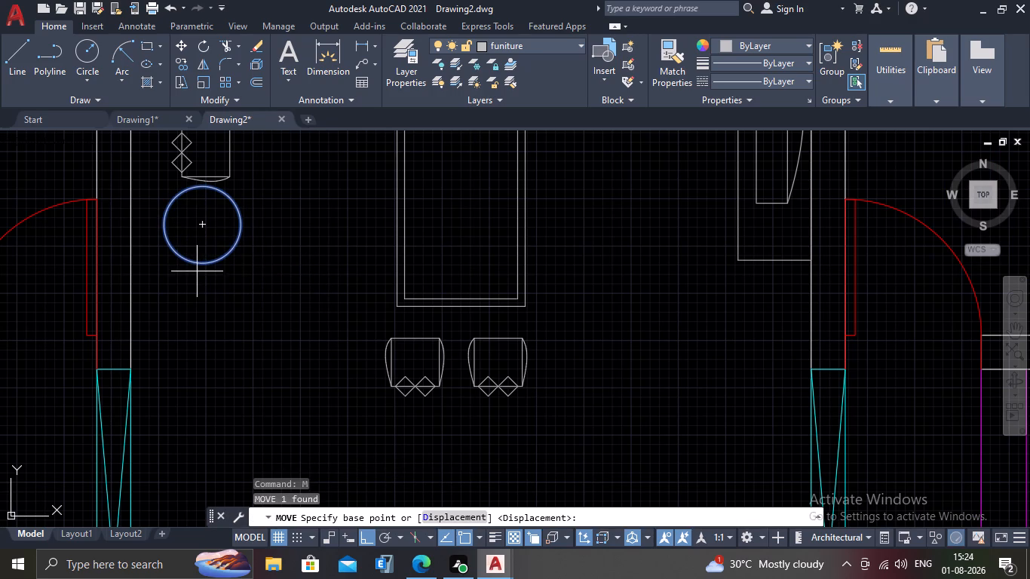
pyautogui.click(203, 265)
pyautogui.click(197, 289)
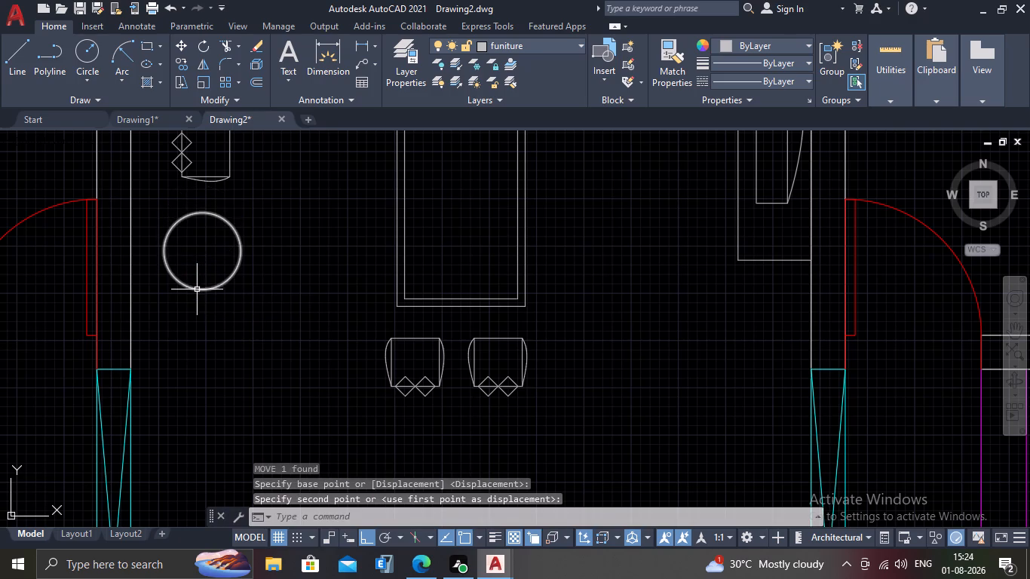
# Copy the circle straight north about 8 feet from its centre, placing the copy above the row's northernmost chair.
pyautogui.scroll(-1, 199, 287)
pyautogui.moveTo(231, 238); pyautogui.dragTo(228, 247)
pyautogui.click(184, 299)
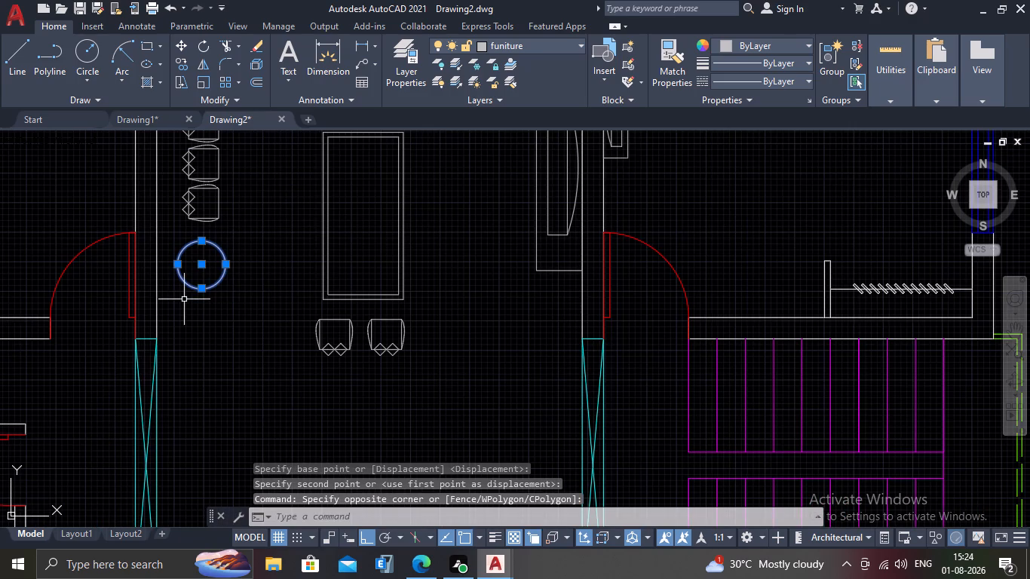
pyautogui.press('c')
pyautogui.press('o')
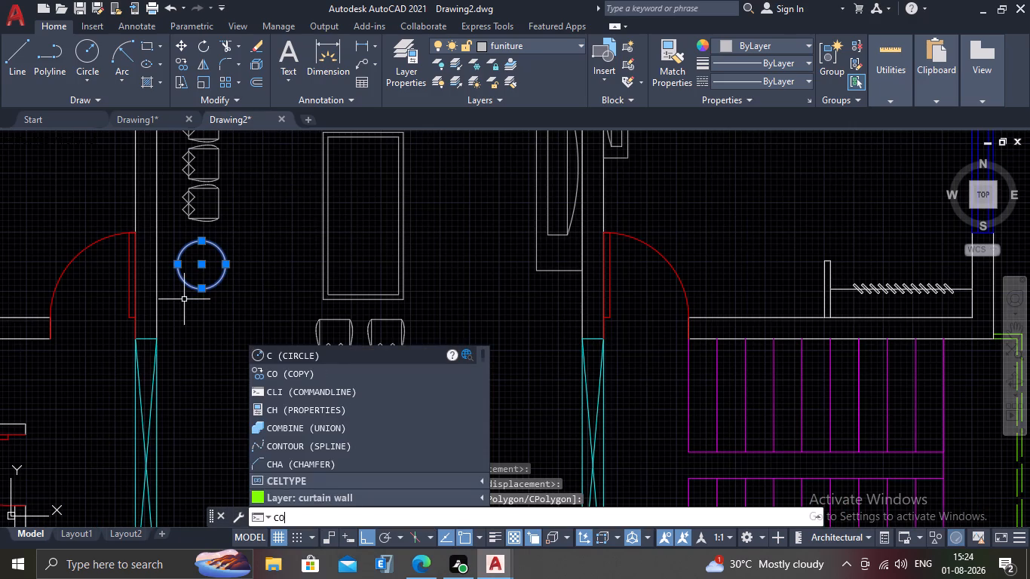
pyautogui.press('Return')
pyautogui.moveTo(204, 265); pyautogui.dragTo(204, 253)
pyautogui.scroll(-1, 201, 182)
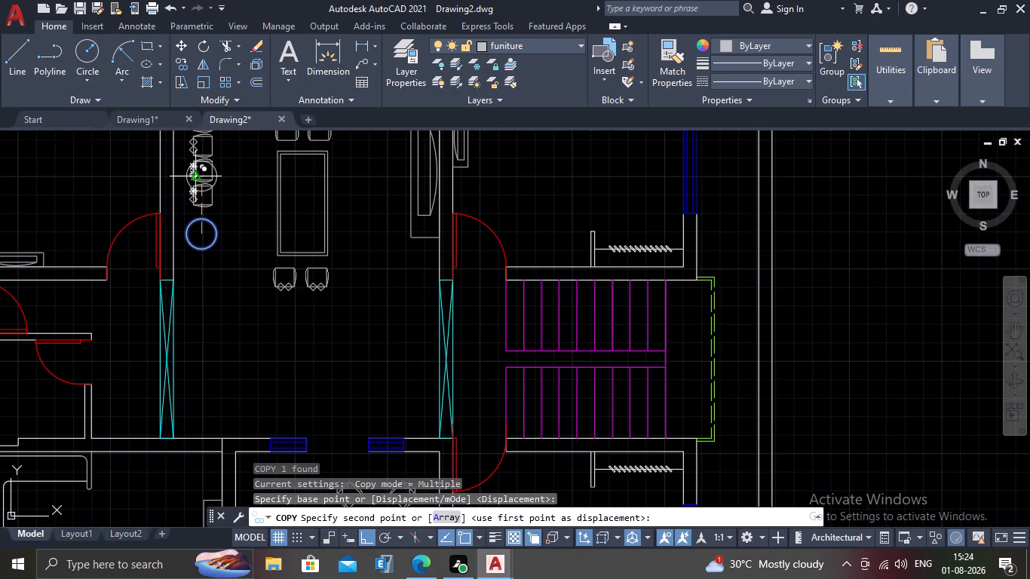
pyautogui.moveTo(197, 177); pyautogui.dragTo(206, 250, button='middle')
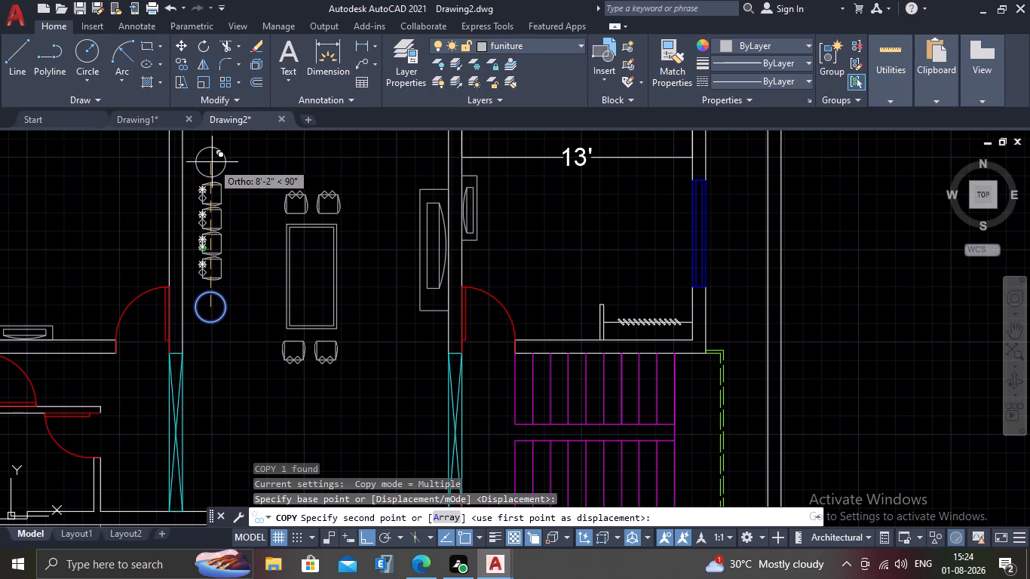
pyautogui.click(211, 158)
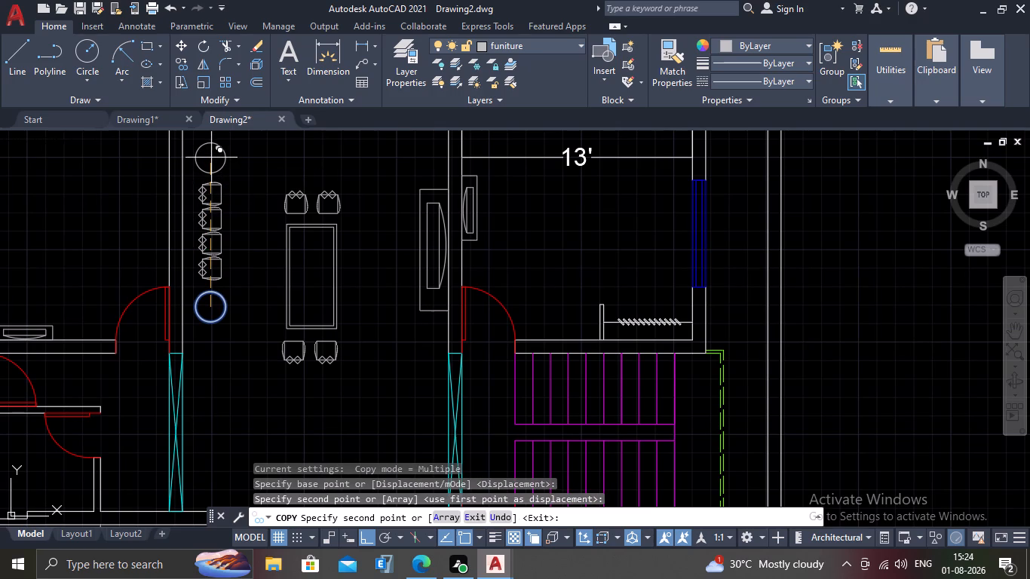
pyautogui.press('Escape')
# Examine the whole floor plan, the staircase area and the room with the 13' dimension north of the stairs.
pyautogui.scroll(-2, 211, 159)
pyautogui.moveTo(219, 257); pyautogui.dragTo(217, 294, button='middle')
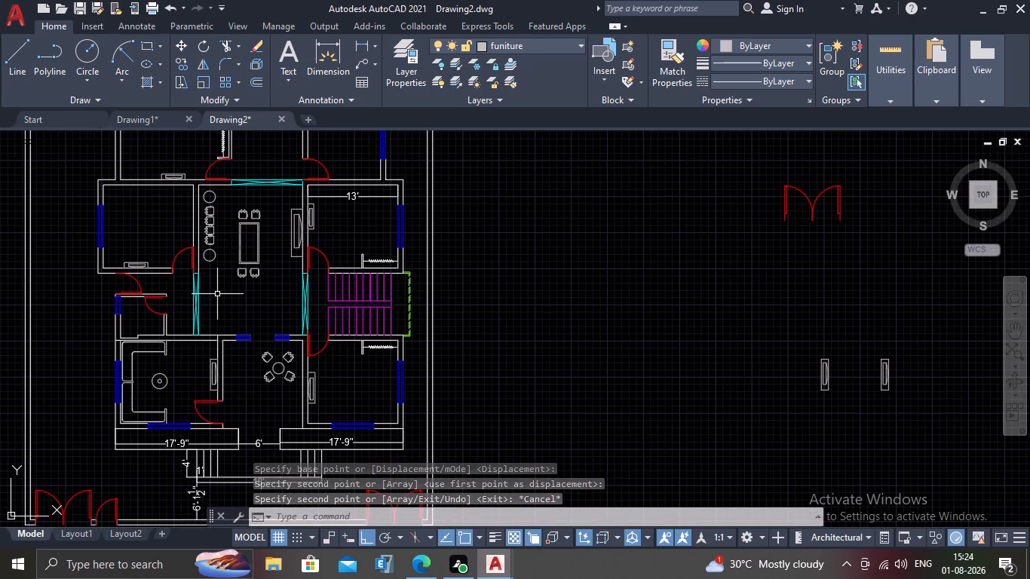
pyautogui.scroll(-1, 235, 226)
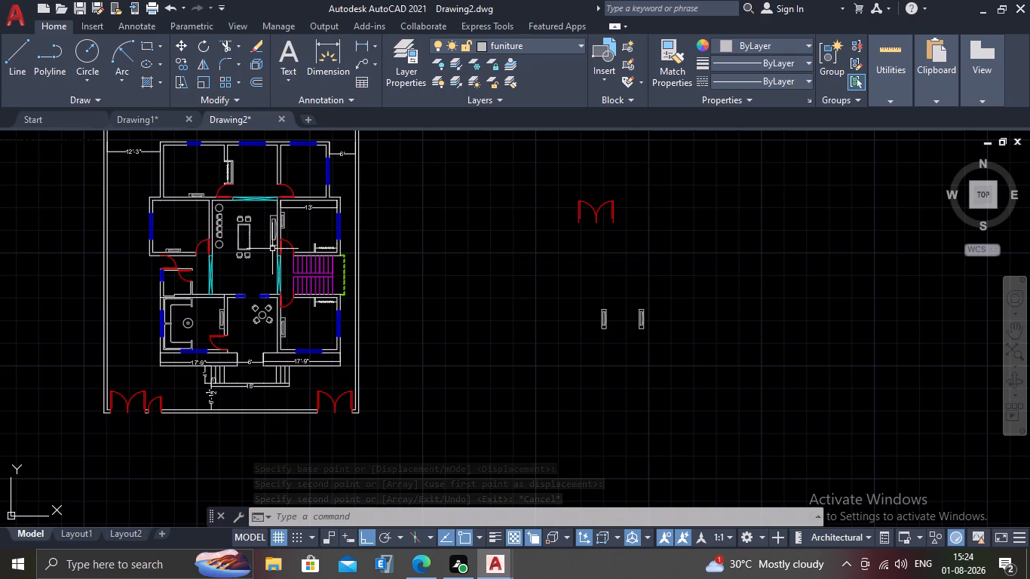
pyautogui.moveTo(272, 249); pyautogui.dragTo(246, 289, button='middle')
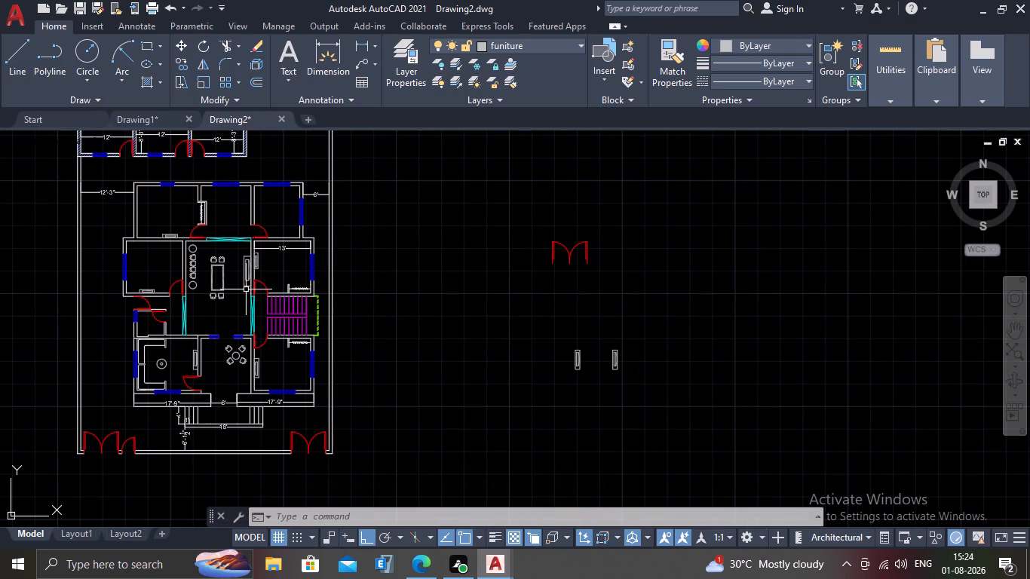
pyautogui.moveTo(277, 320); pyautogui.dragTo(317, 311, button='middle')
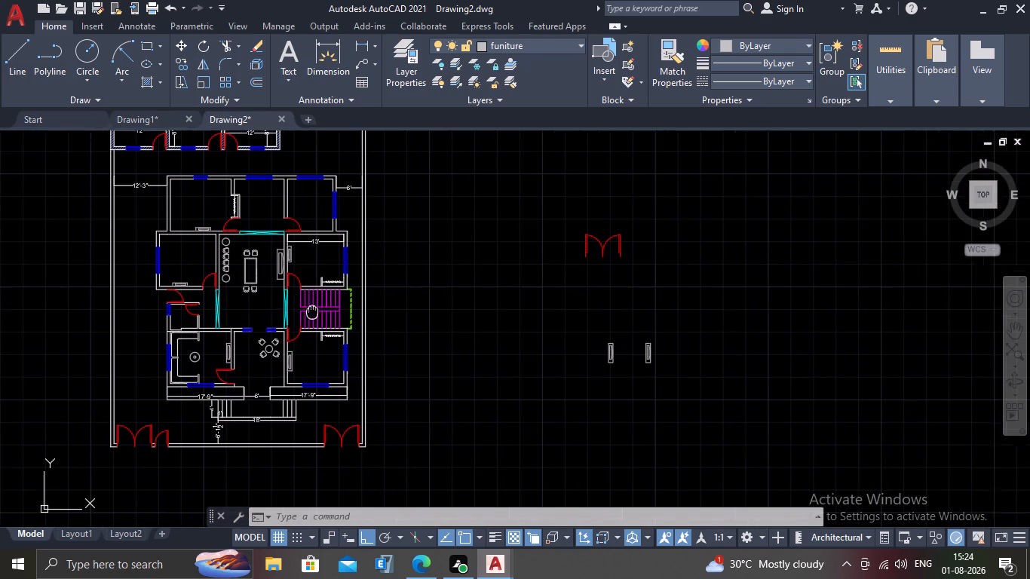
pyautogui.moveTo(317, 311); pyautogui.dragTo(318, 311, button='middle')
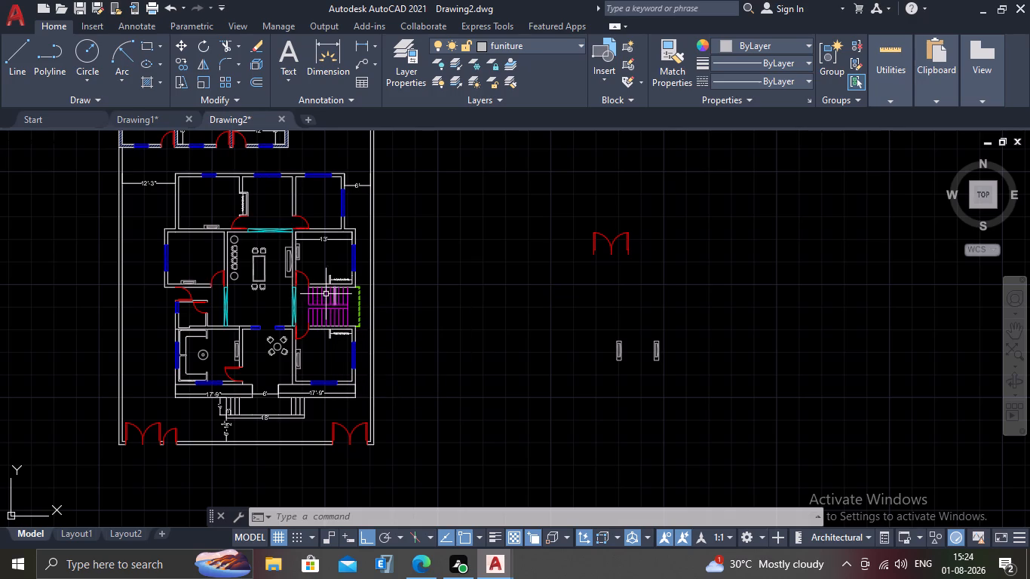
pyautogui.scroll(3, 313, 277)
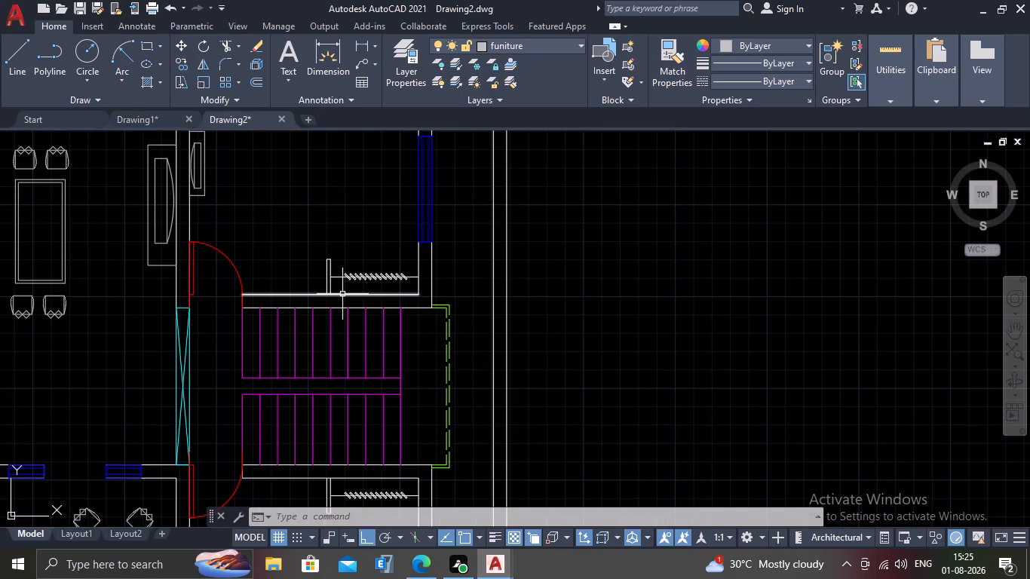
pyautogui.scroll(2, 358, 253)
pyautogui.scroll(-1, 355, 282)
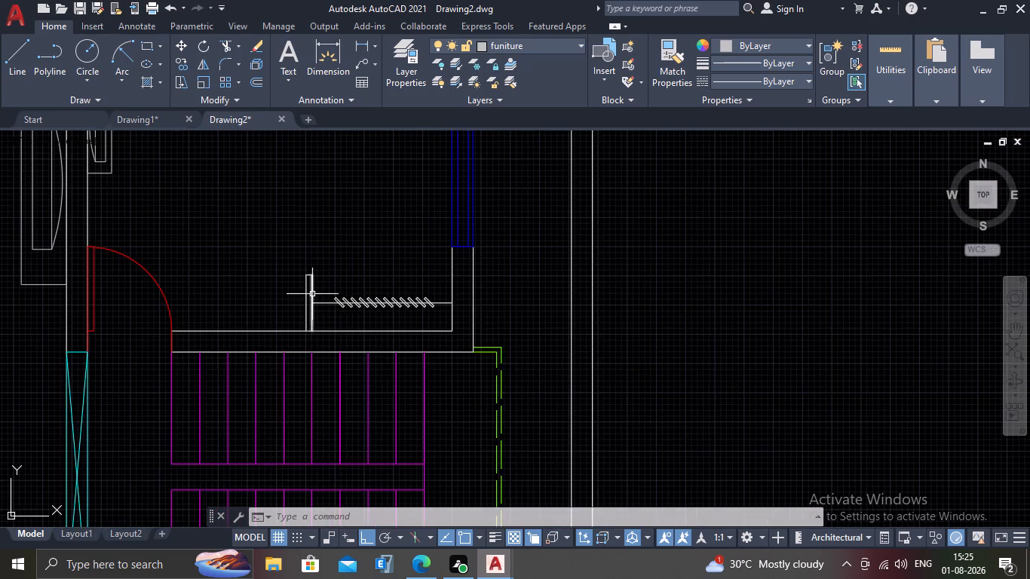
pyautogui.scroll(-1, 312, 294)
pyautogui.moveTo(318, 213); pyautogui.dragTo(334, 276, button='middle')
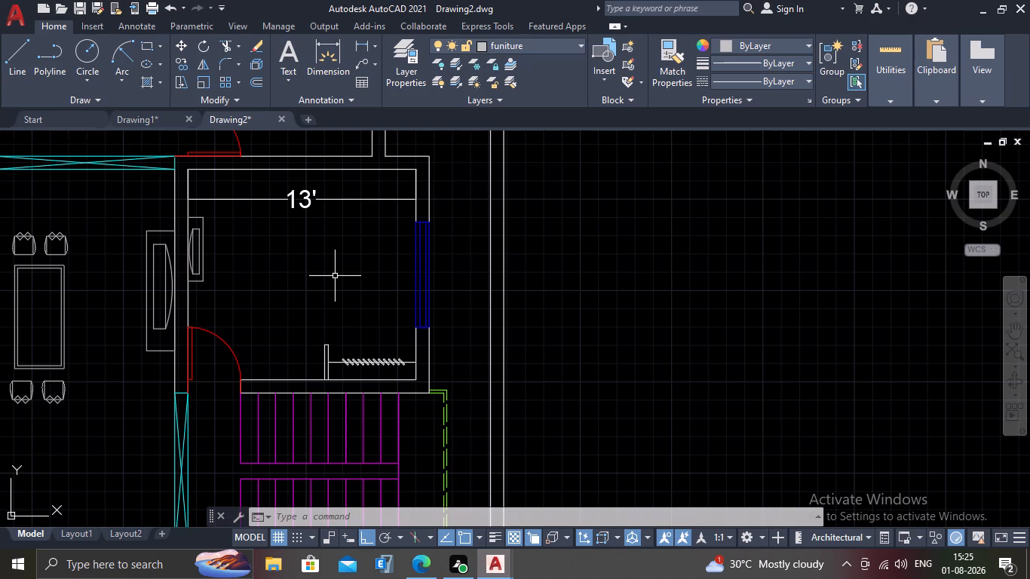
# Open DesignCenter and look through the blocks and content categories of House Designer.dwg.
pyautogui.hotkey('ctrl', '2')
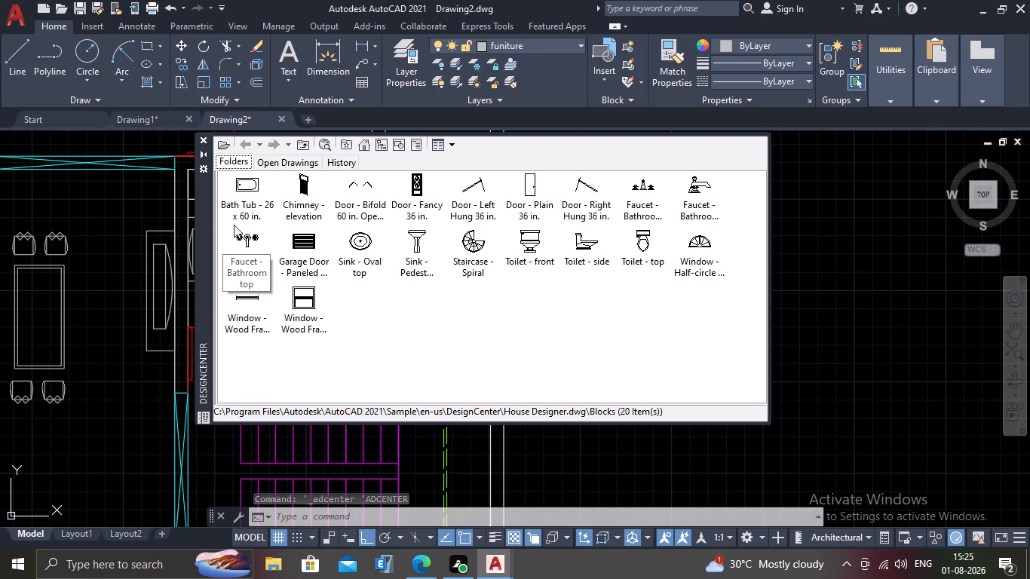
pyautogui.click(302, 150)
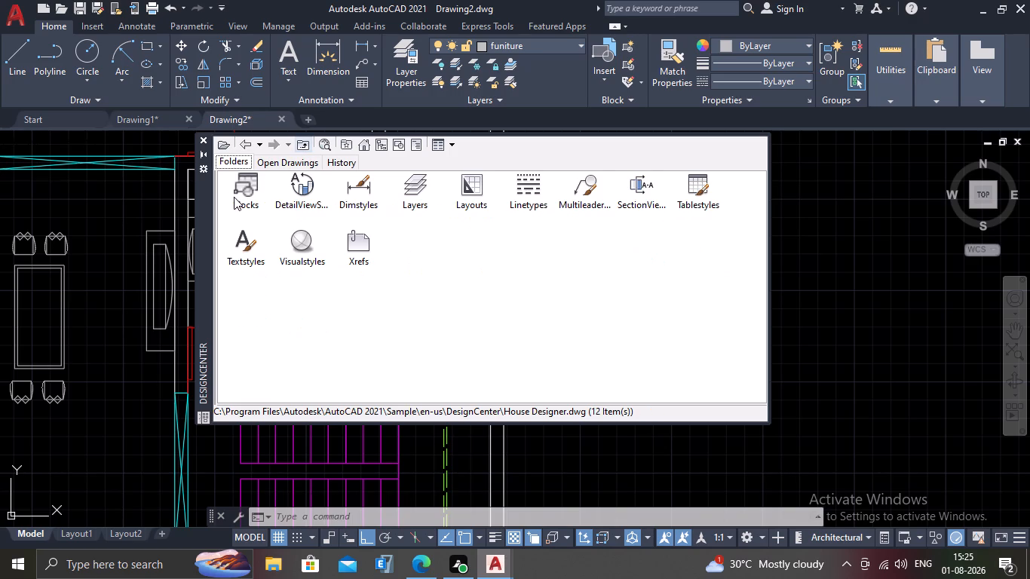
pyautogui.click(237, 198)
pyautogui.doubleClick(241, 204)
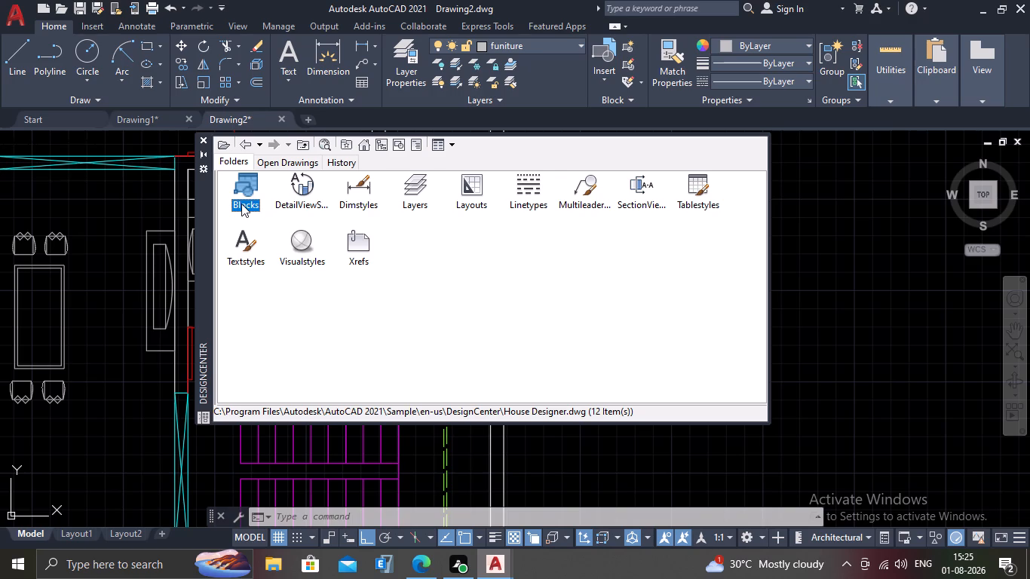
pyautogui.doubleClick(250, 185)
pyautogui.click(244, 182)
pyautogui.click(242, 152)
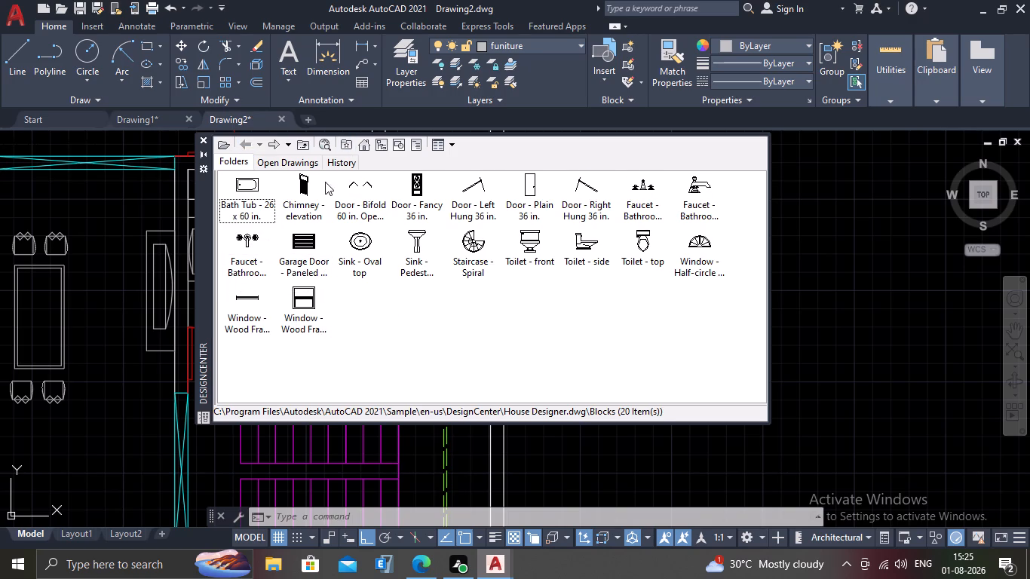
pyautogui.click(306, 149)
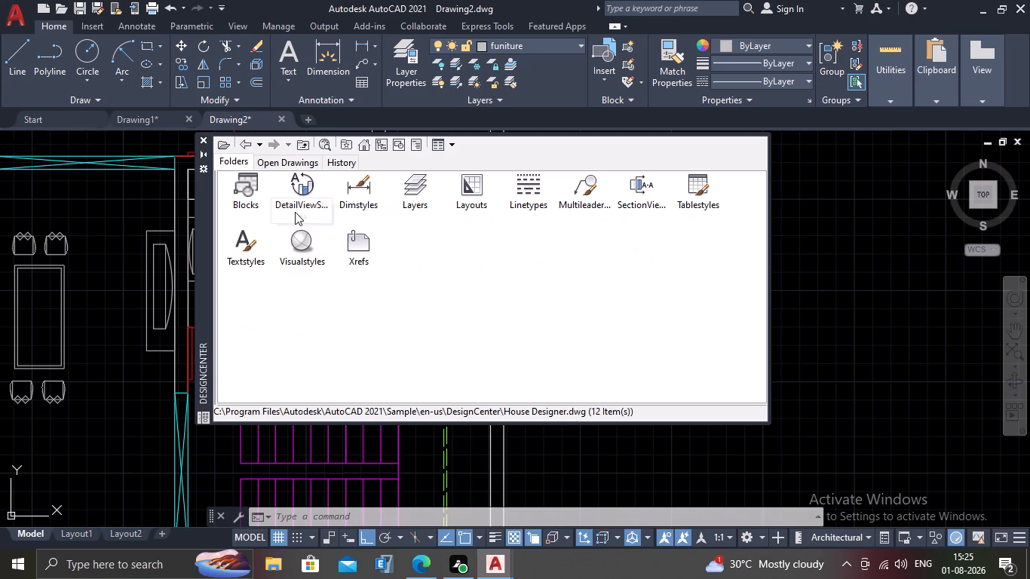
# Check DesignCenter's history and the content categories of the open drawing Drawing1.dwg.
pyautogui.click(290, 162)
pyautogui.click(345, 161)
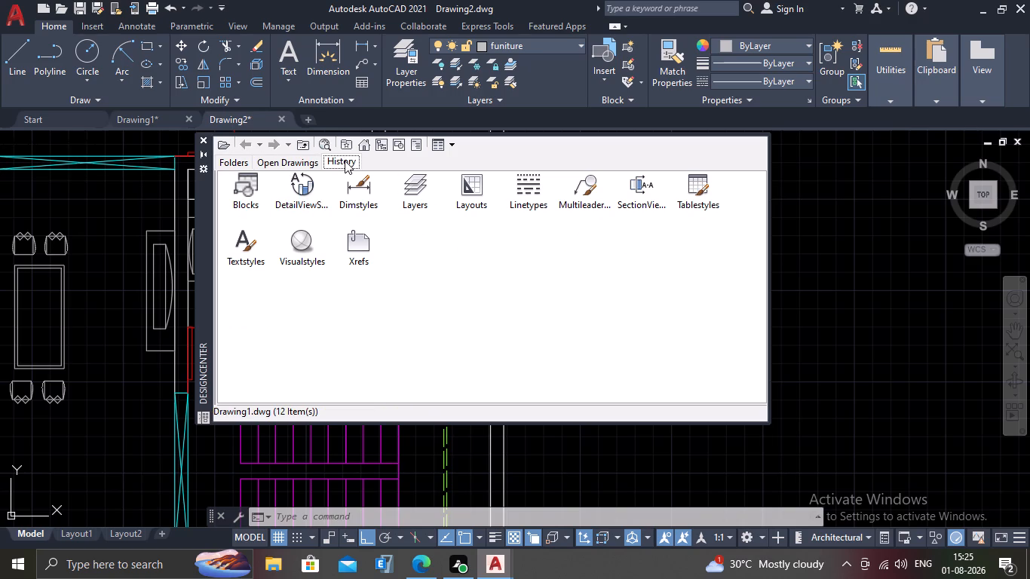
pyautogui.click(299, 167)
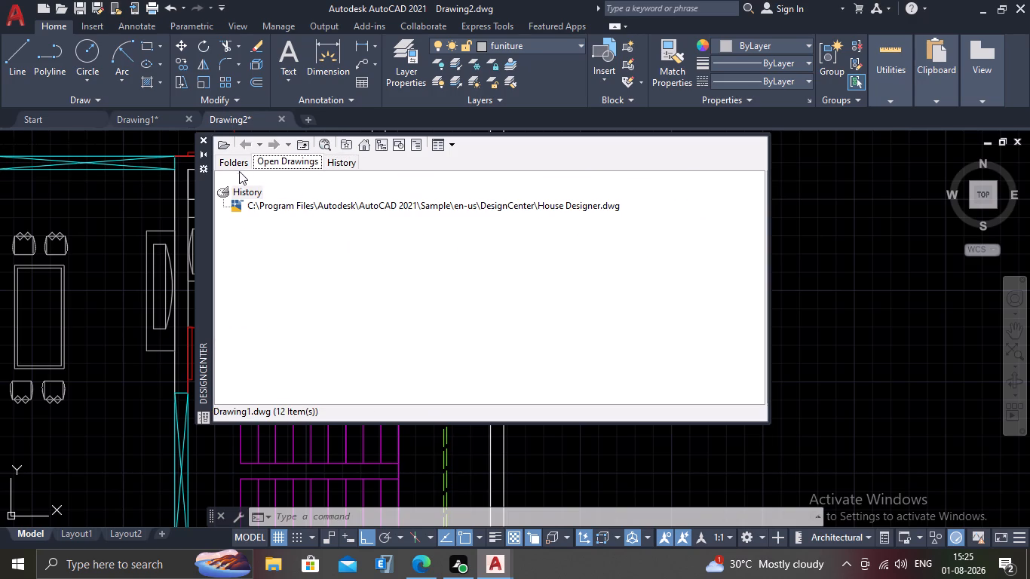
pyautogui.doubleClick(240, 178)
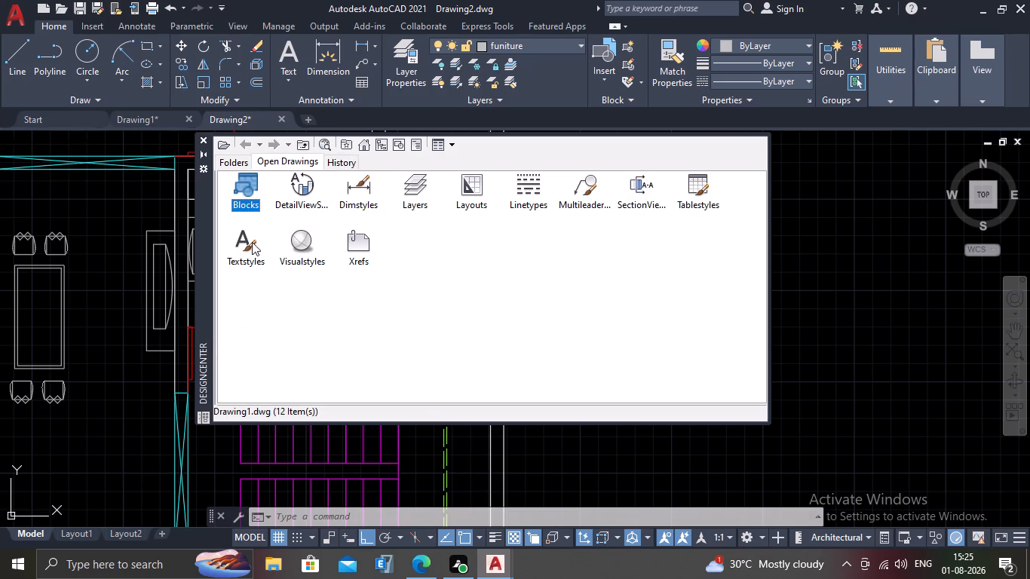
pyautogui.doubleClick(299, 180)
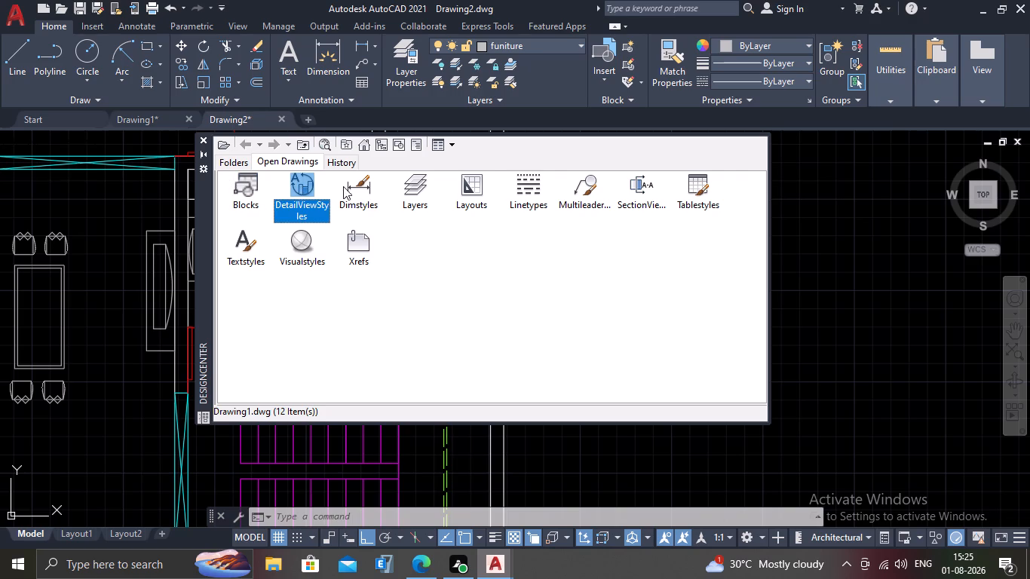
pyautogui.click(362, 185)
pyautogui.click(364, 185)
pyautogui.doubleClick(413, 176)
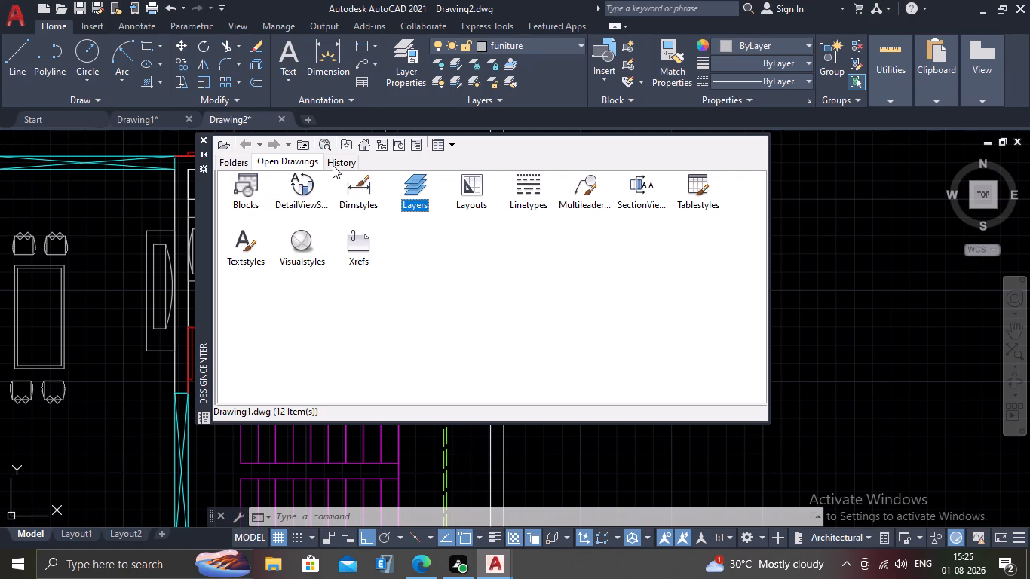
# Browse DesignCenter's Sample folders, including ActiveX, Mechanical Sample and Database Connectivity, and close the palette.
pyautogui.click(363, 149)
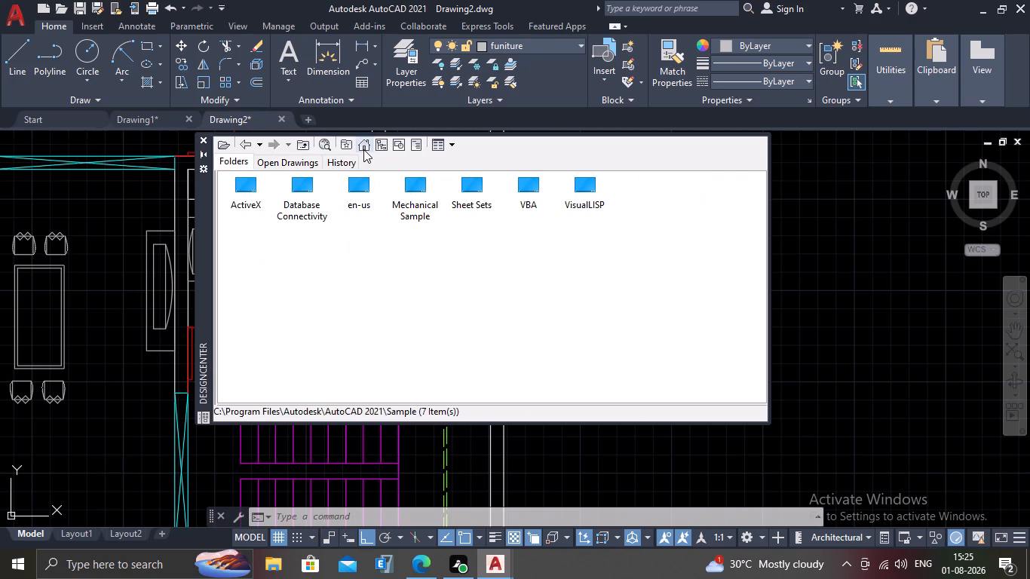
pyautogui.doubleClick(241, 189)
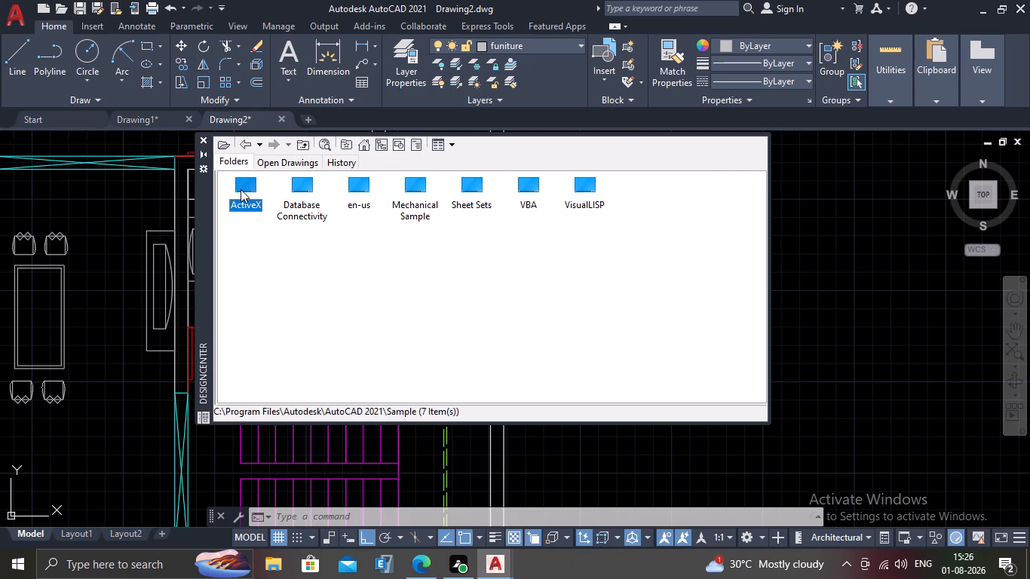
pyautogui.doubleClick(245, 185)
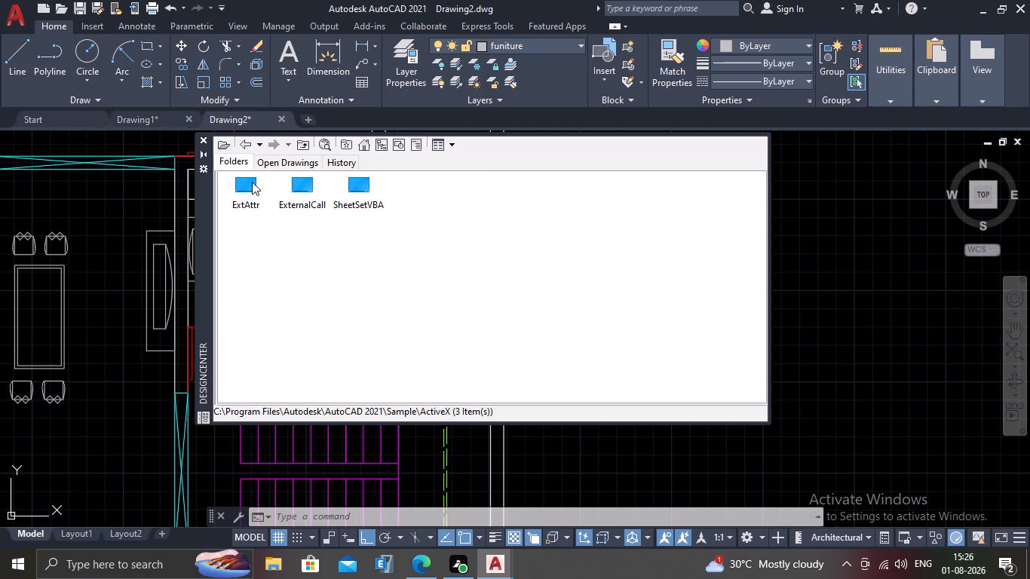
pyautogui.doubleClick(243, 187)
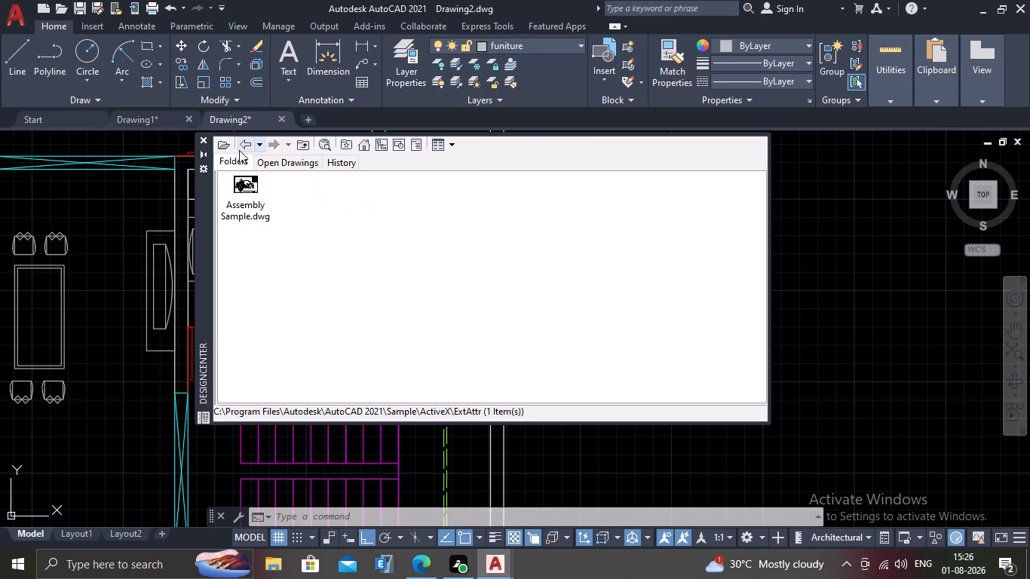
pyautogui.click(244, 147)
pyautogui.click(246, 148)
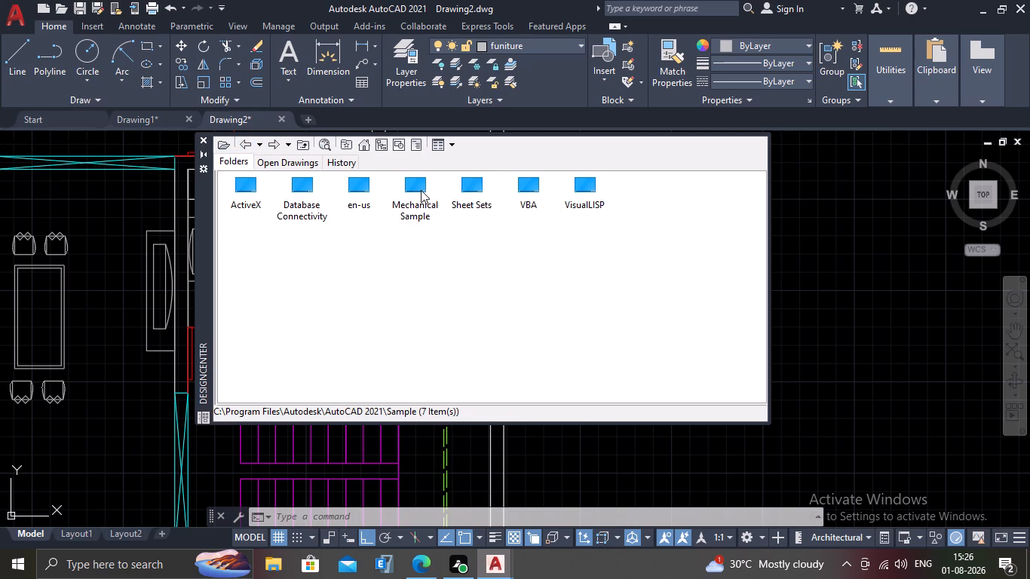
pyautogui.doubleClick(421, 190)
pyautogui.doubleClick(413, 185)
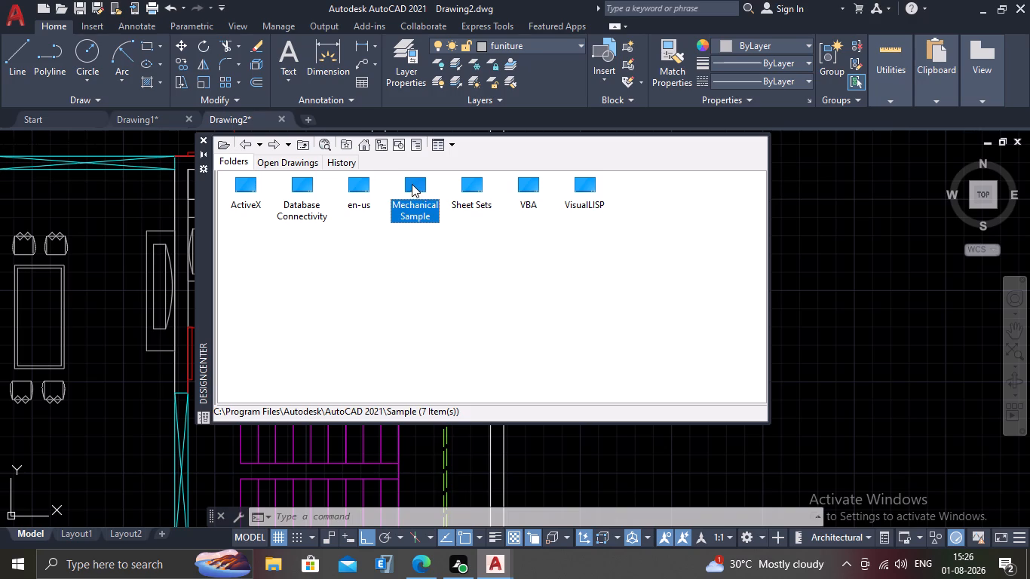
pyautogui.click(238, 142)
pyautogui.click(363, 146)
pyautogui.doubleClick(303, 187)
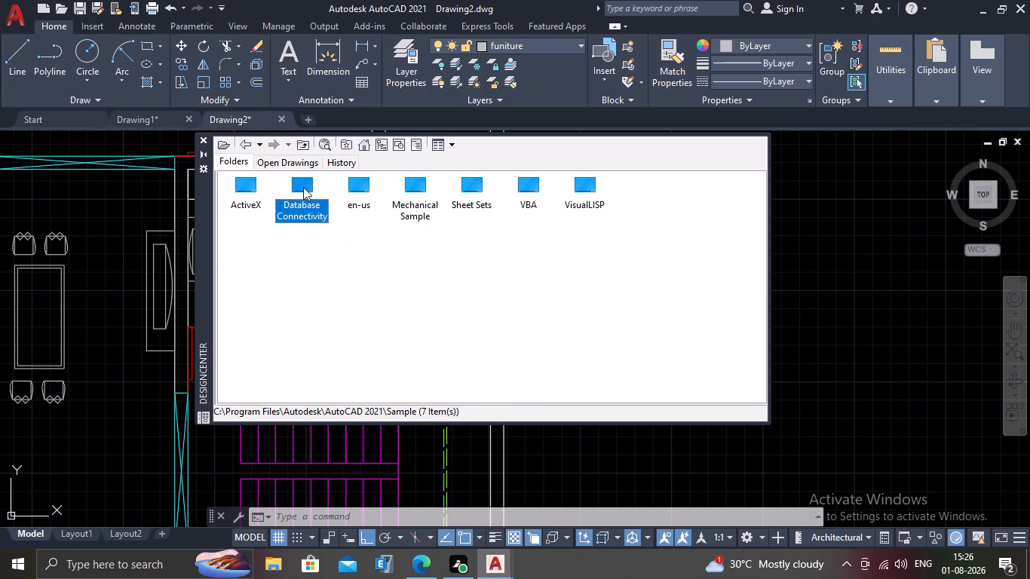
pyautogui.doubleClick(303, 186)
pyautogui.click(245, 144)
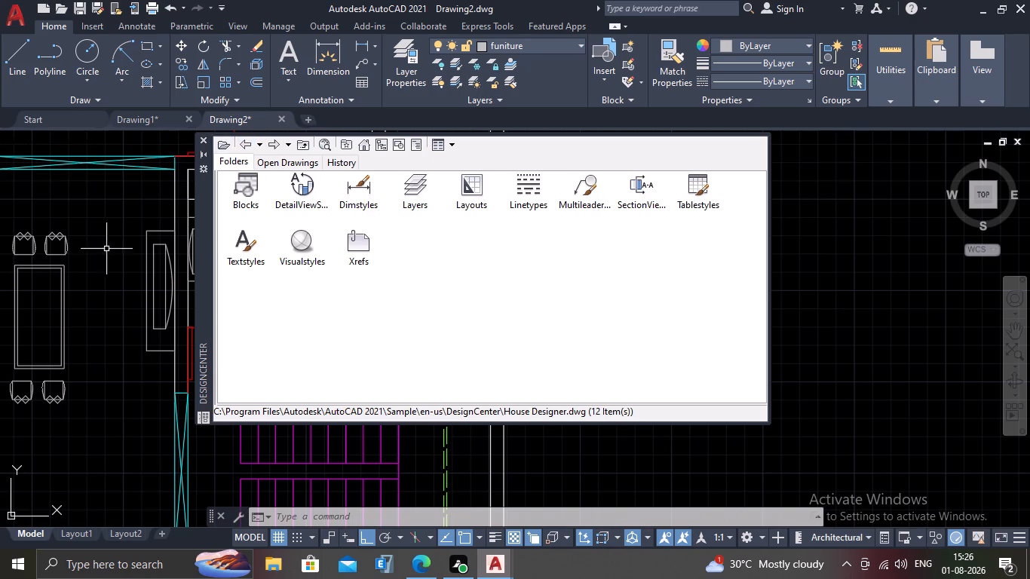
pyautogui.click(204, 139)
# Add an aligned dimension for the inside width of the house's northwest room, placed just south of its north wall.
pyautogui.scroll(-1, 237, 214)
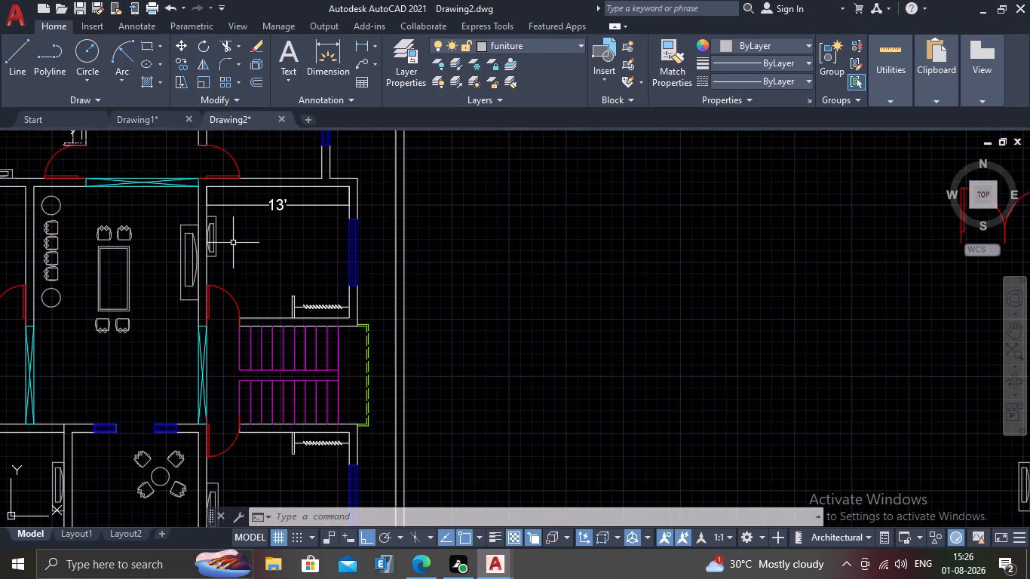
pyautogui.scroll(-1, 232, 244)
pyautogui.moveTo(218, 274); pyautogui.dragTo(392, 283, button='middle')
pyautogui.moveTo(375, 275); pyautogui.dragTo(409, 275, button='middle')
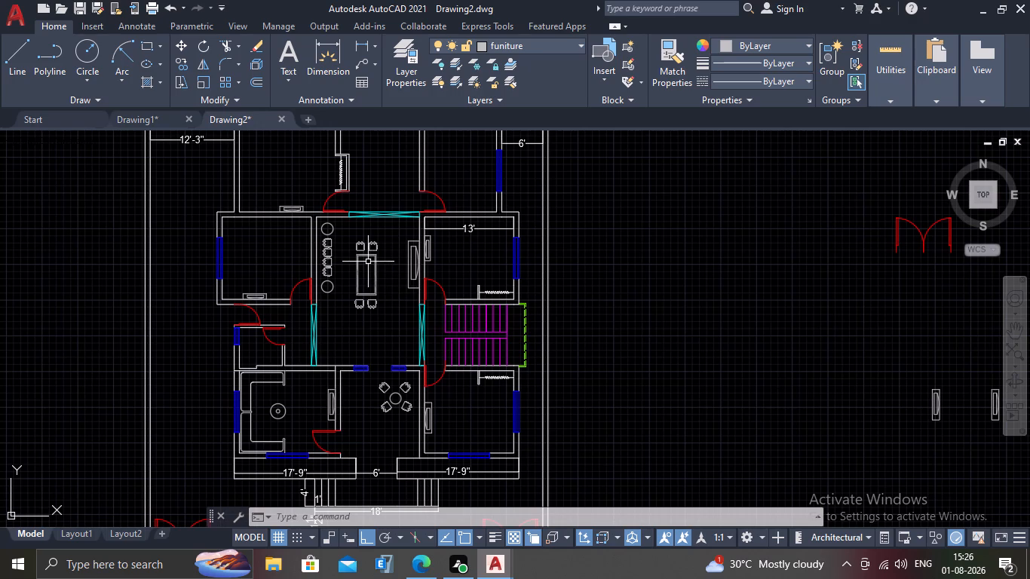
pyautogui.moveTo(348, 292); pyautogui.dragTo(299, 403, button='middle')
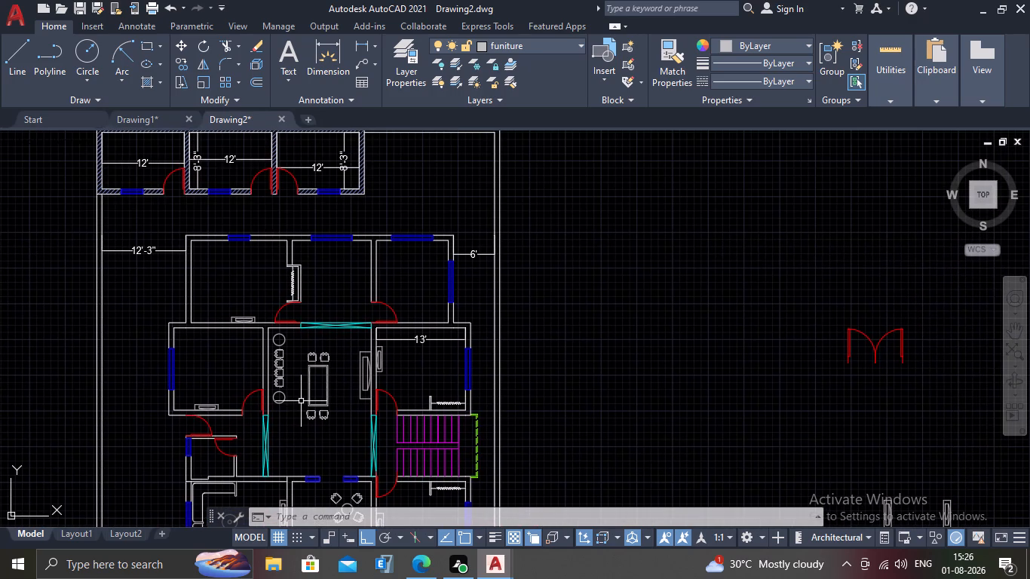
pyautogui.scroll(2, 196, 273)
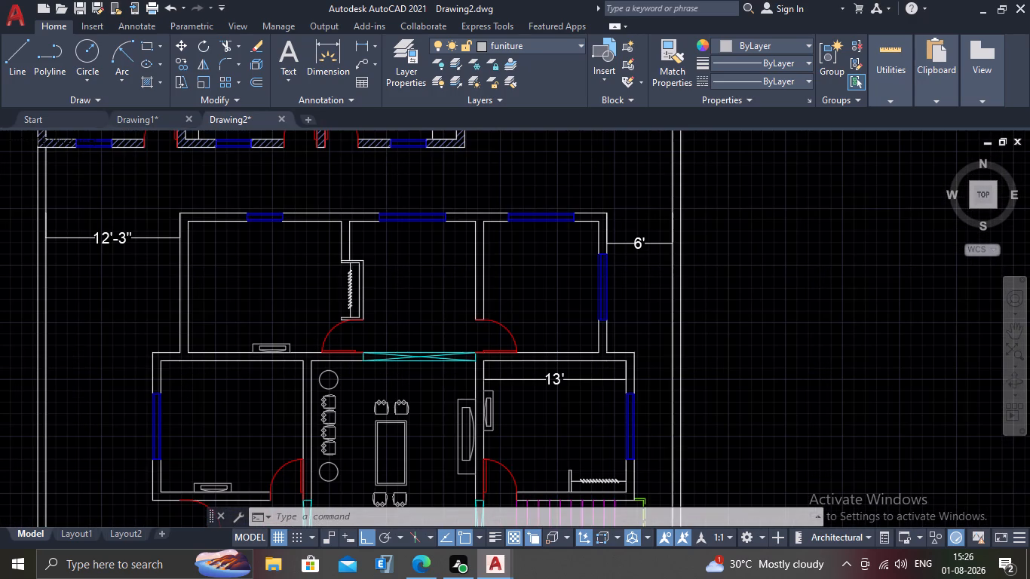
pyautogui.write('DAL')
pyautogui.press('Return')
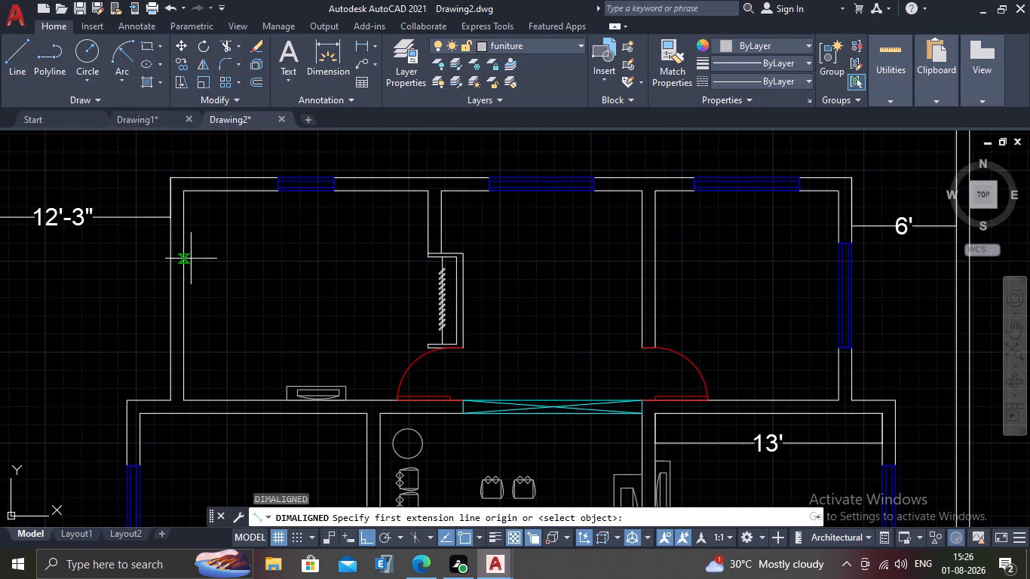
pyautogui.scroll(1, 191, 256)
pyautogui.moveTo(182, 179); pyautogui.dragTo(170, 223, button='middle')
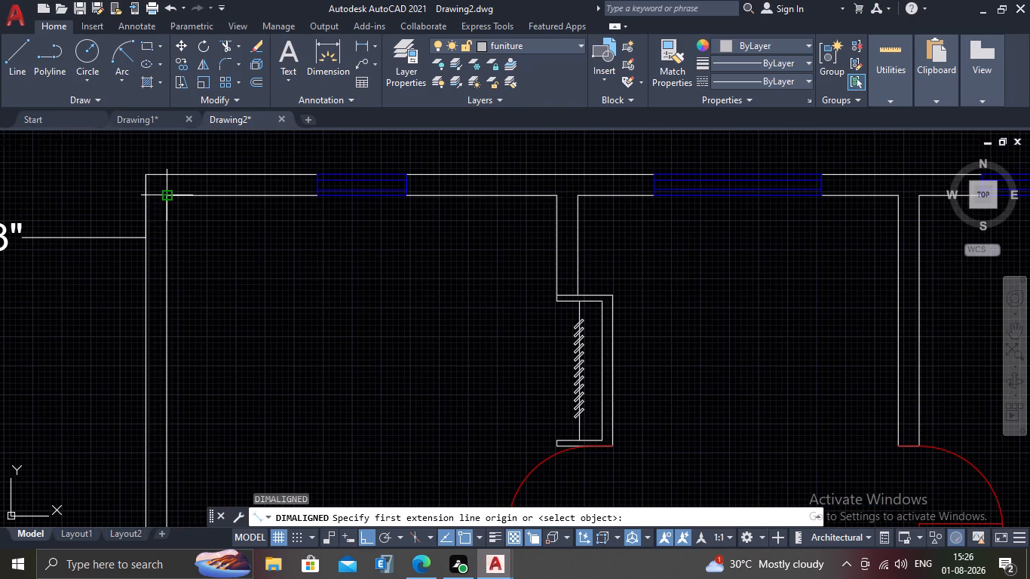
pyautogui.click(167, 196)
pyautogui.click(560, 198)
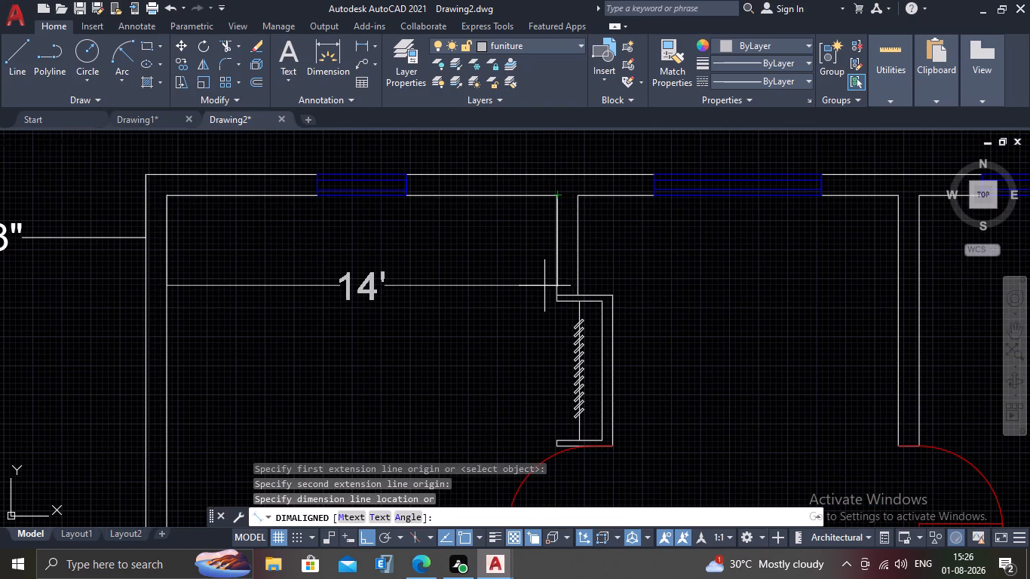
pyautogui.click(541, 280)
# Add an aligned dimension for the northwest room's inside north-south depth, placed beside its west wall.
pyautogui.scroll(-1, 488, 286)
pyautogui.moveTo(407, 323); pyautogui.dragTo(433, 287, button='middle')
pyautogui.press('Return')
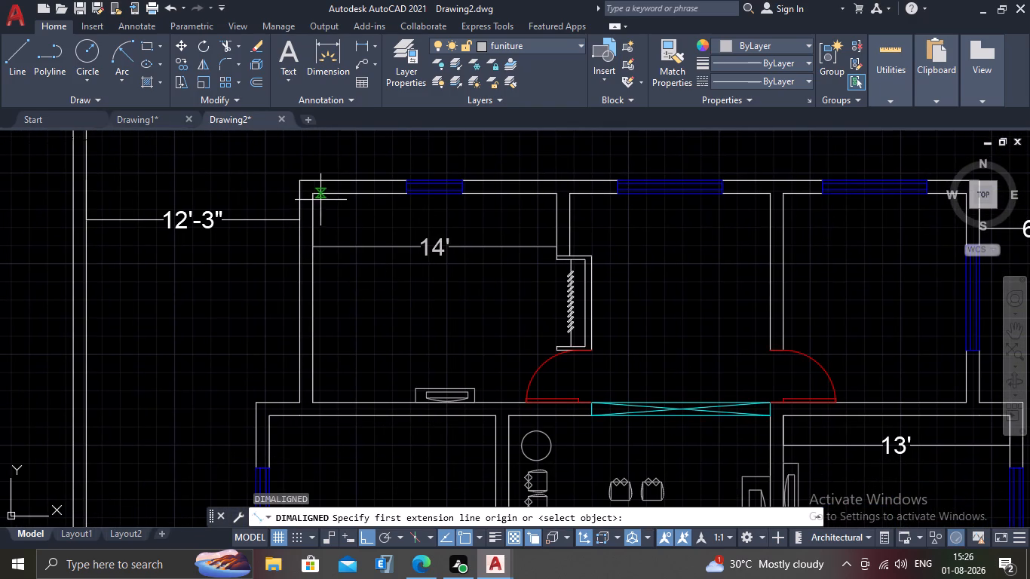
pyautogui.click(312, 195)
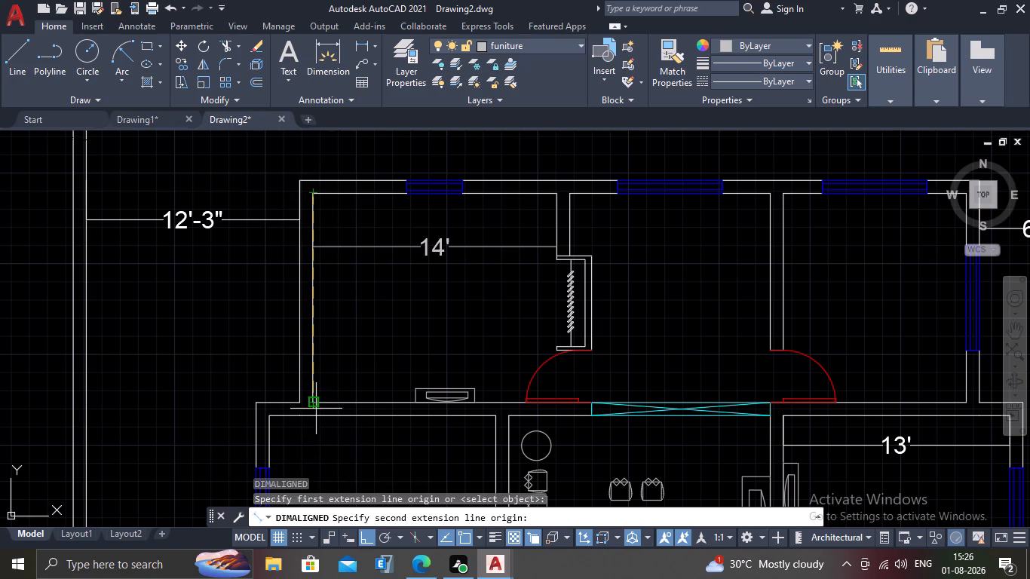
pyautogui.click(310, 401)
pyautogui.click(337, 399)
# Dimension the middle northern room's inside north-south depth and its inside width between the partition walls with aligned dimensions.
pyautogui.scroll(-3, 353, 375)
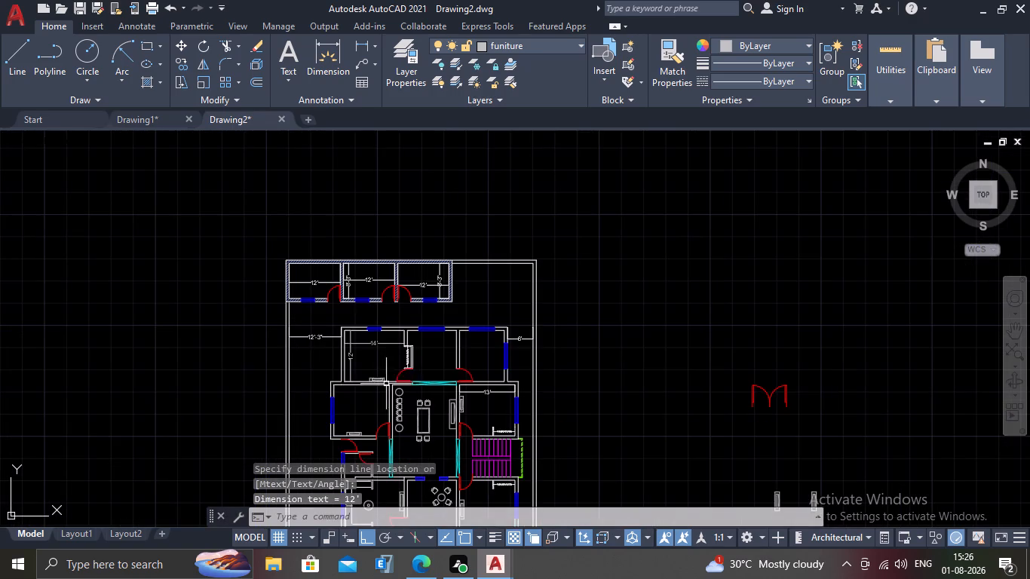
pyautogui.moveTo(389, 380); pyautogui.dragTo(358, 372, button='middle')
pyautogui.scroll(2, 415, 359)
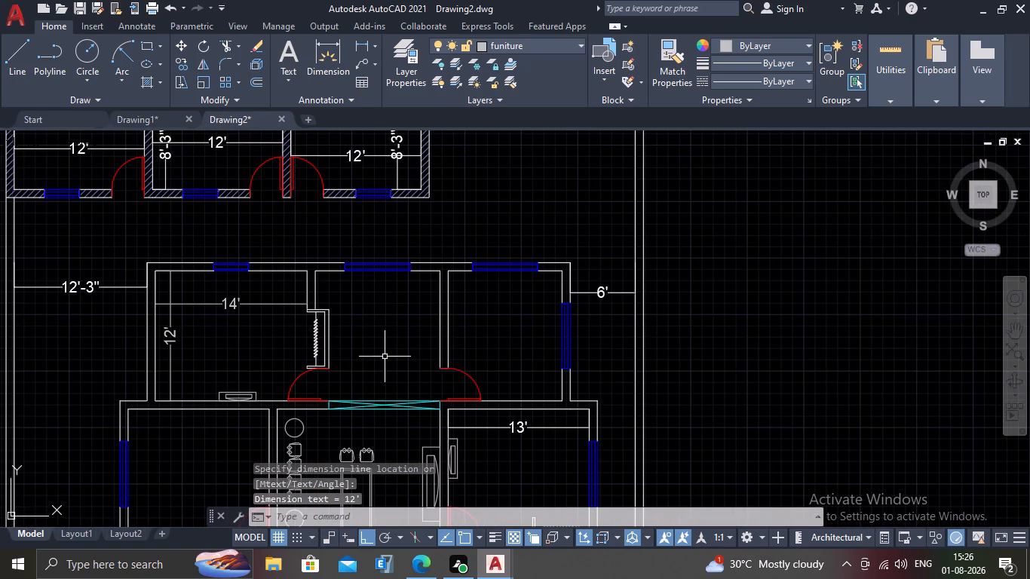
pyautogui.press('Return')
pyautogui.scroll(1, 383, 314)
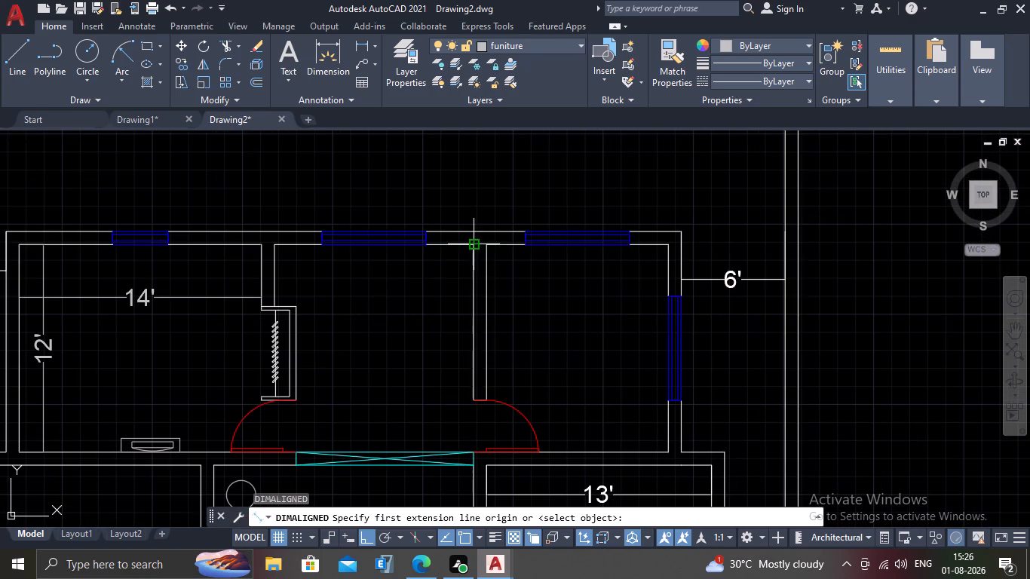
pyautogui.click(473, 248)
pyautogui.click(473, 449)
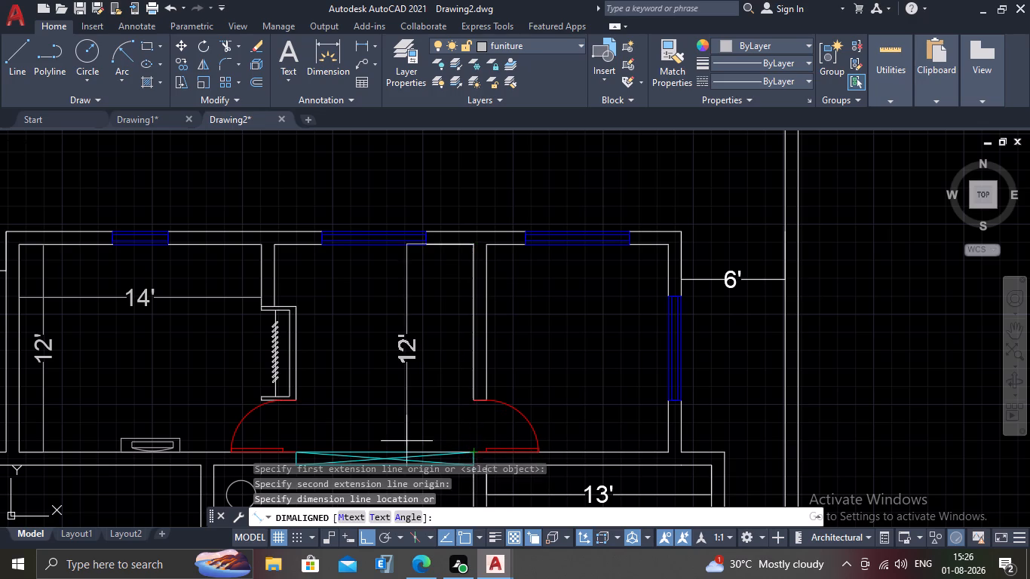
pyautogui.click(405, 441)
pyautogui.press('Return')
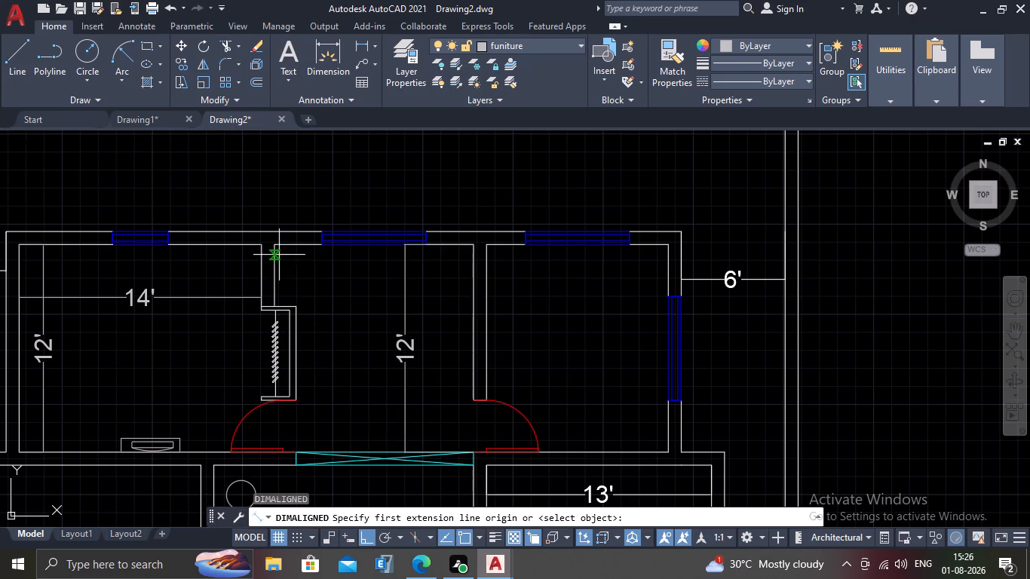
pyautogui.click(277, 244)
pyautogui.click(470, 245)
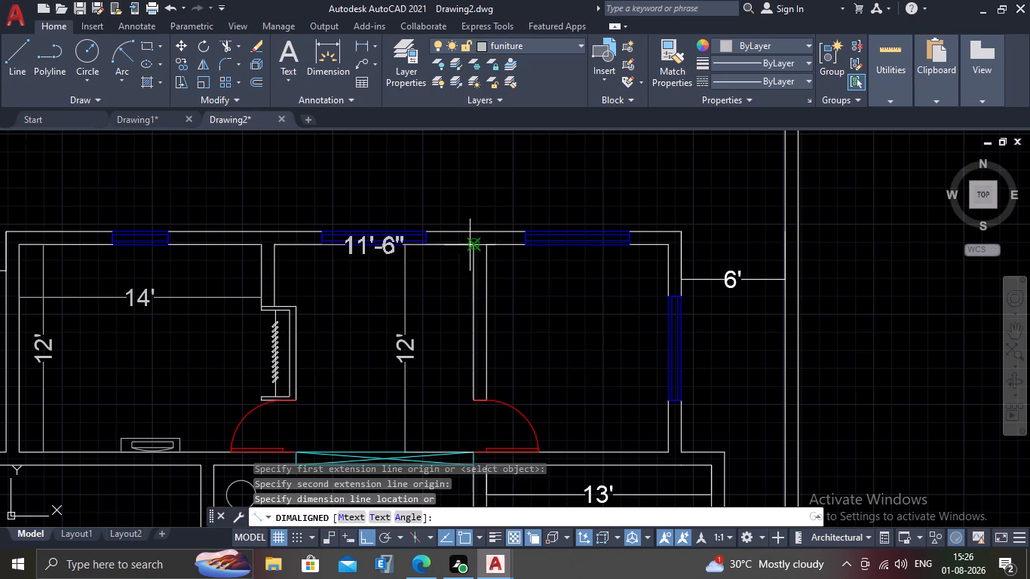
pyautogui.click(451, 296)
# Dimension the northeast room's inside north-south depth and its inside width along the north wall with aligned dimensions.
pyautogui.scroll(-1, 453, 311)
pyautogui.moveTo(524, 306); pyautogui.dragTo(455, 293, button='middle')
pyautogui.press('Return')
pyautogui.scroll(1, 471, 253)
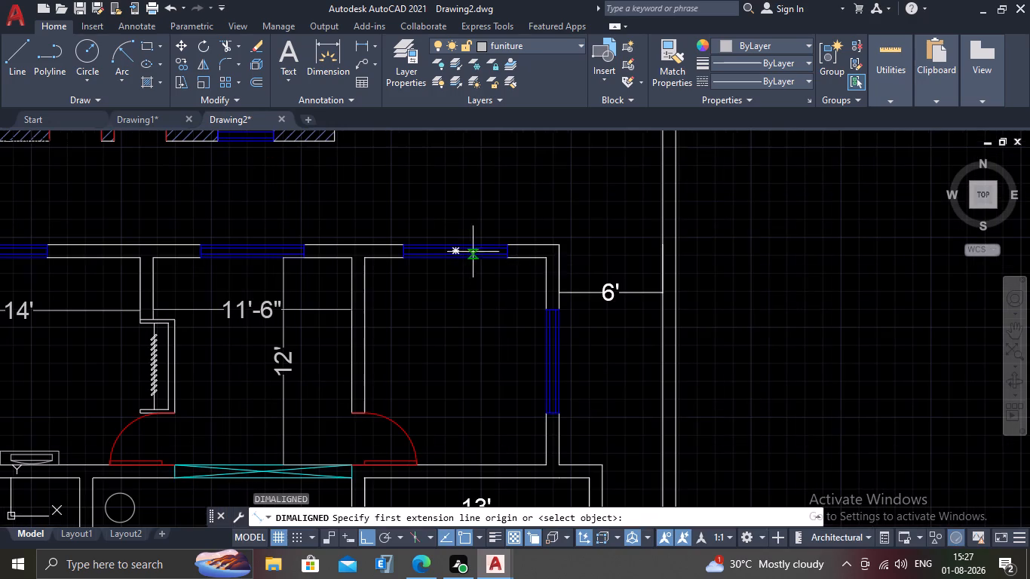
pyautogui.moveTo(541, 261); pyautogui.dragTo(541, 271)
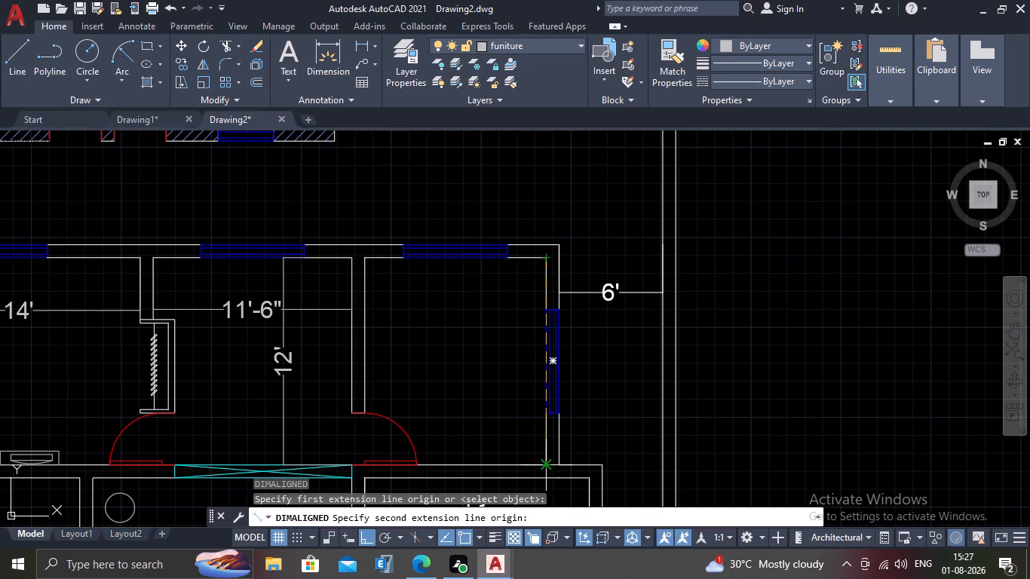
pyautogui.moveTo(544, 462); pyautogui.dragTo(534, 458)
pyautogui.click(487, 437)
pyautogui.press('Return')
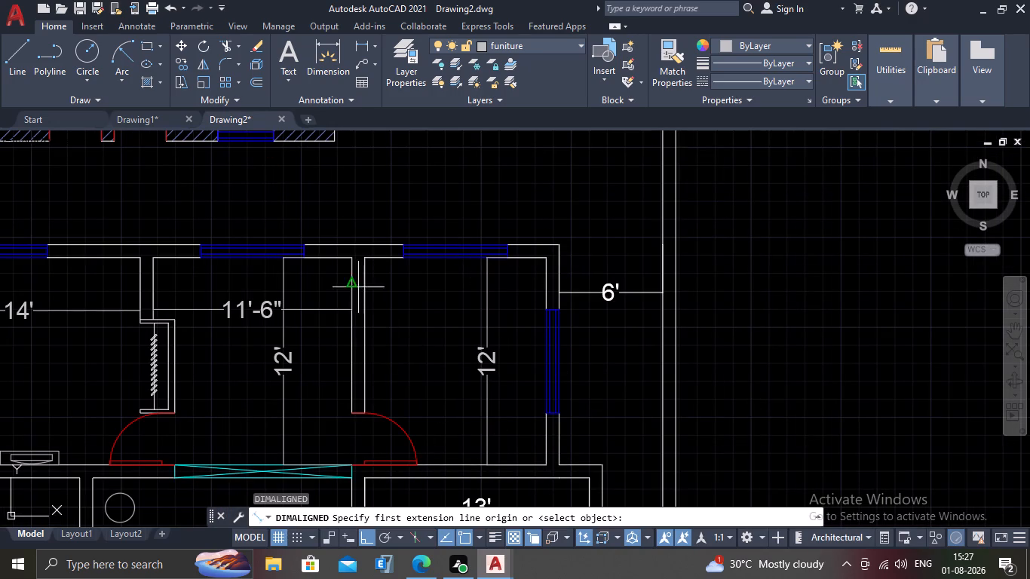
pyautogui.click(362, 257)
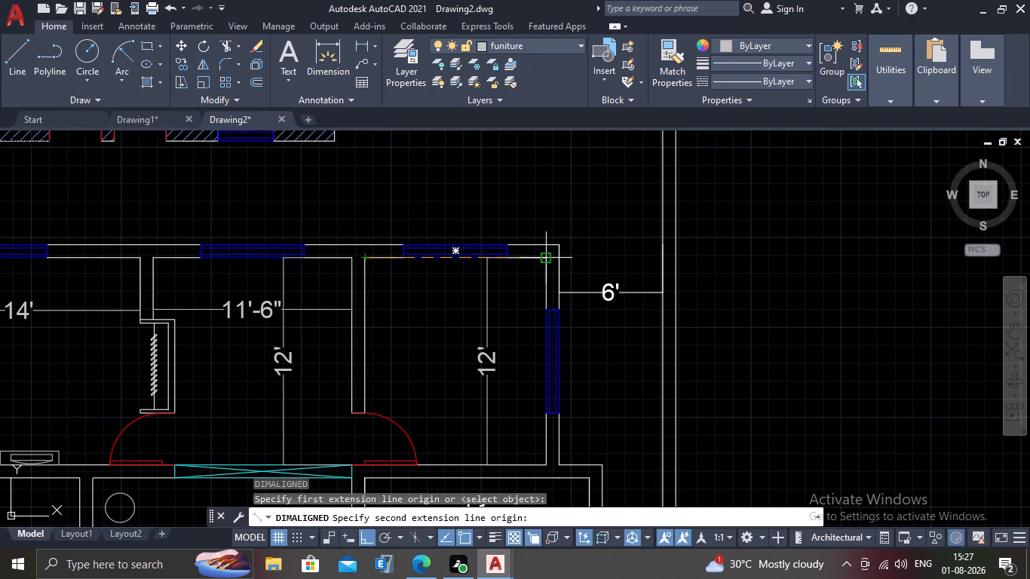
pyautogui.click(545, 256)
pyautogui.click(535, 291)
# Add an aligned dimension for the inside width of the room west of the hall, placed south of its north wall.
pyautogui.scroll(-2, 493, 336)
pyautogui.moveTo(392, 386); pyautogui.dragTo(391, 361, button='middle')
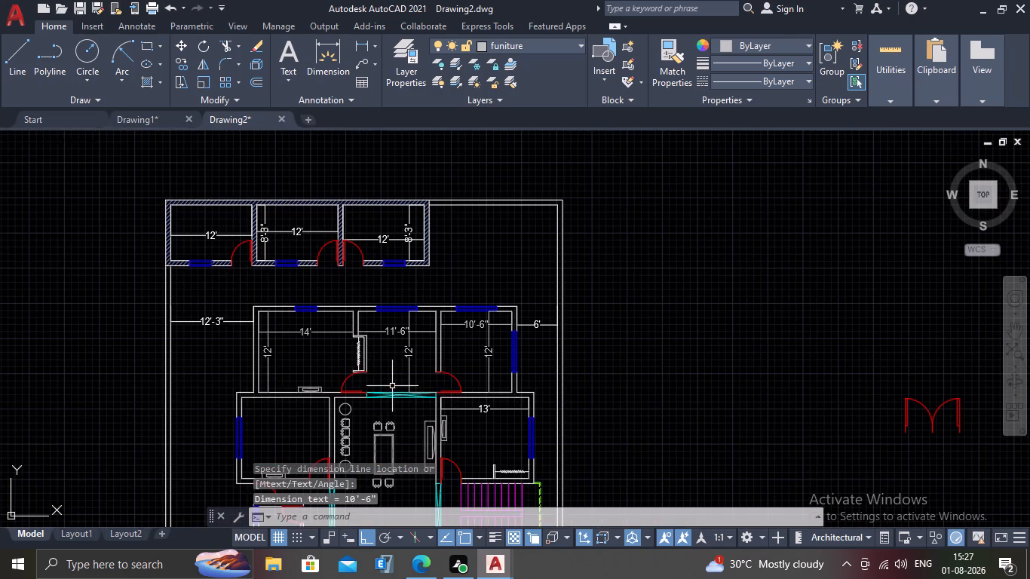
pyautogui.moveTo(391, 361); pyautogui.dragTo(402, 314, button='middle')
pyautogui.scroll(1, 466, 312)
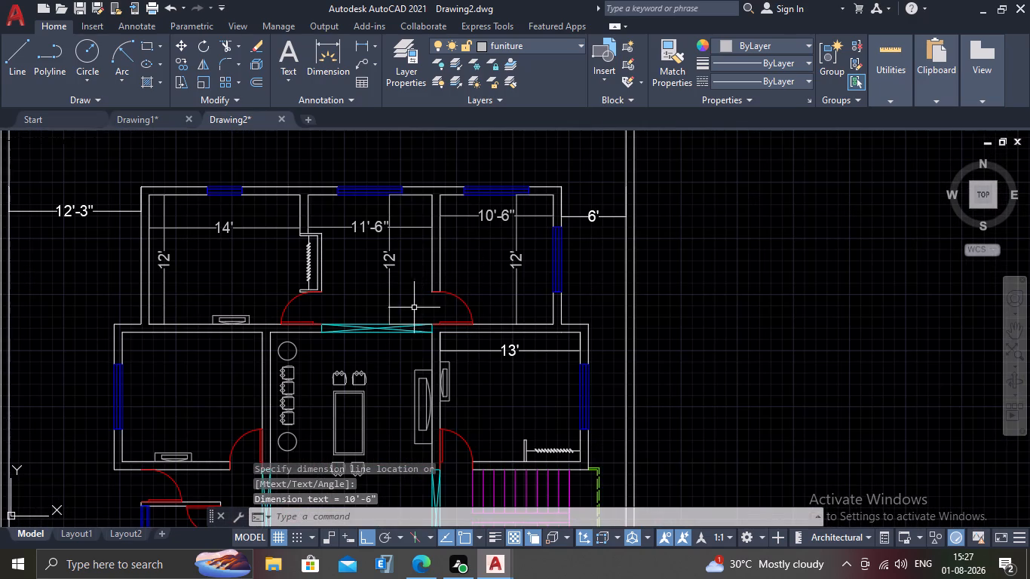
pyautogui.scroll(-1, 405, 311)
pyautogui.moveTo(361, 332); pyautogui.dragTo(360, 295, button='middle')
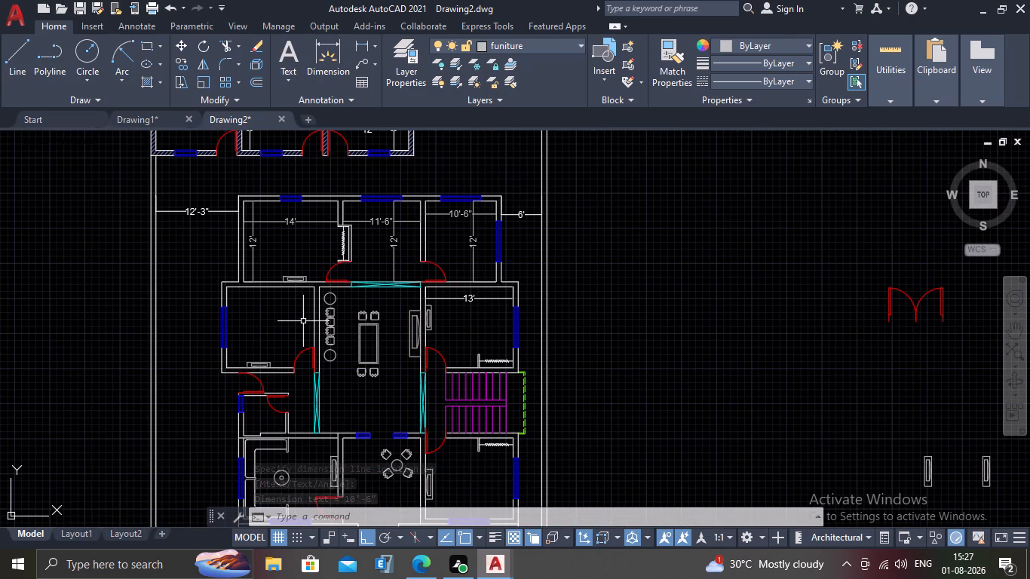
pyautogui.press('Return')
pyautogui.moveTo(286, 360); pyautogui.dragTo(325, 316, button='middle')
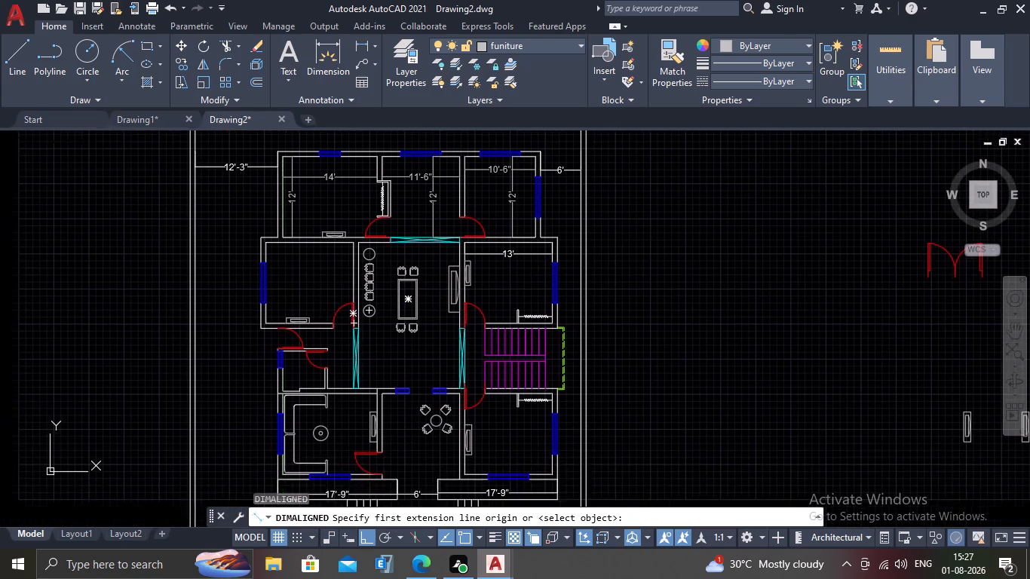
pyautogui.scroll(2, 253, 279)
pyautogui.click(284, 186)
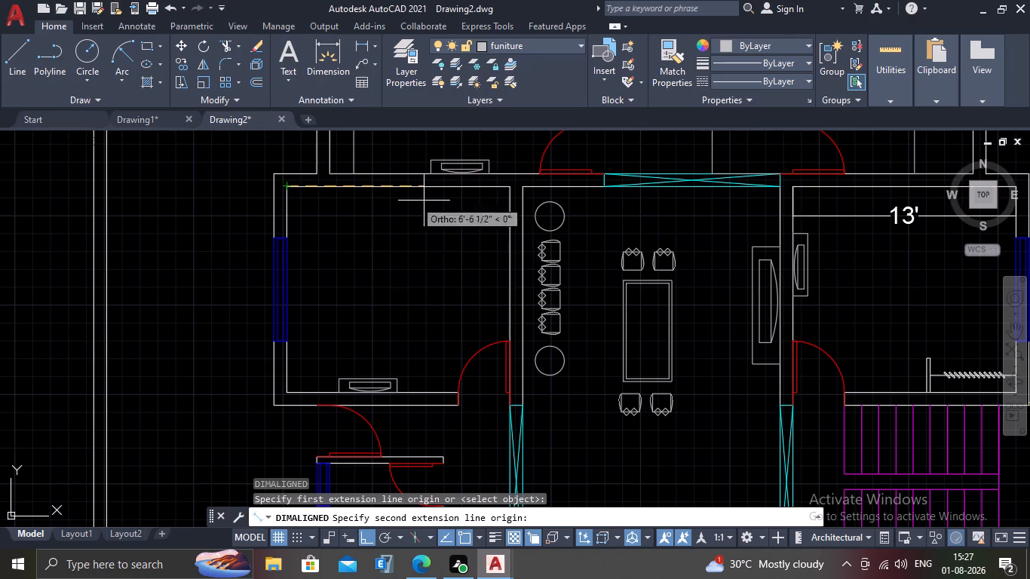
pyautogui.click(513, 186)
pyautogui.click(500, 231)
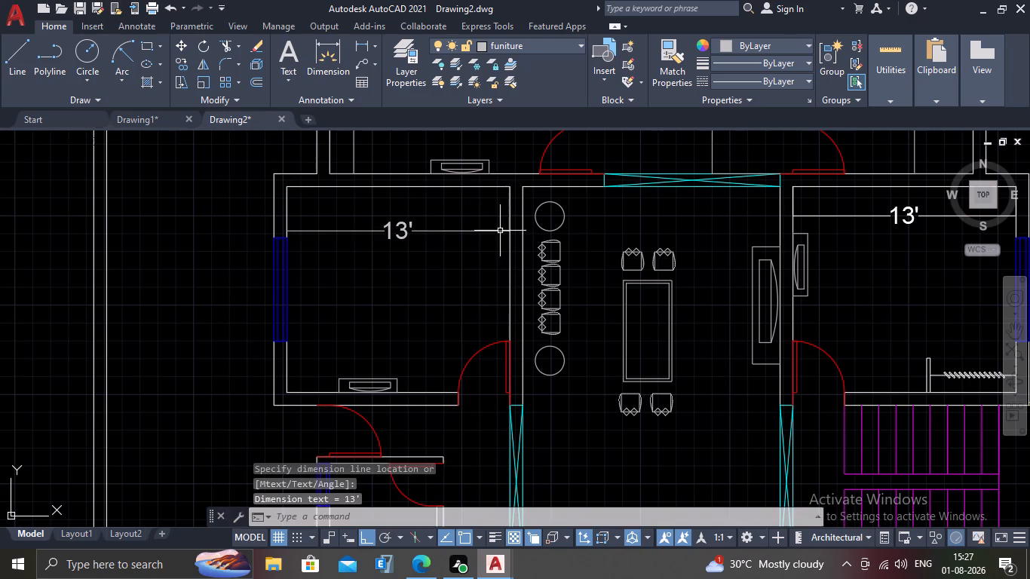
# Add an aligned dimension for the inside north-south depth of the room west of the hall, placed beside its west wall.
pyautogui.press('Return')
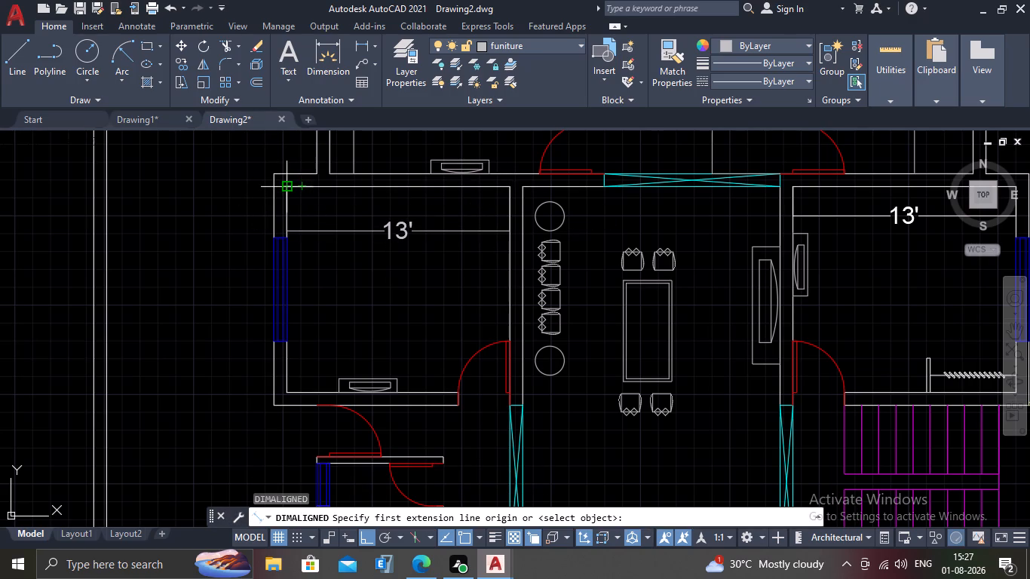
pyautogui.click(284, 187)
pyautogui.click(288, 391)
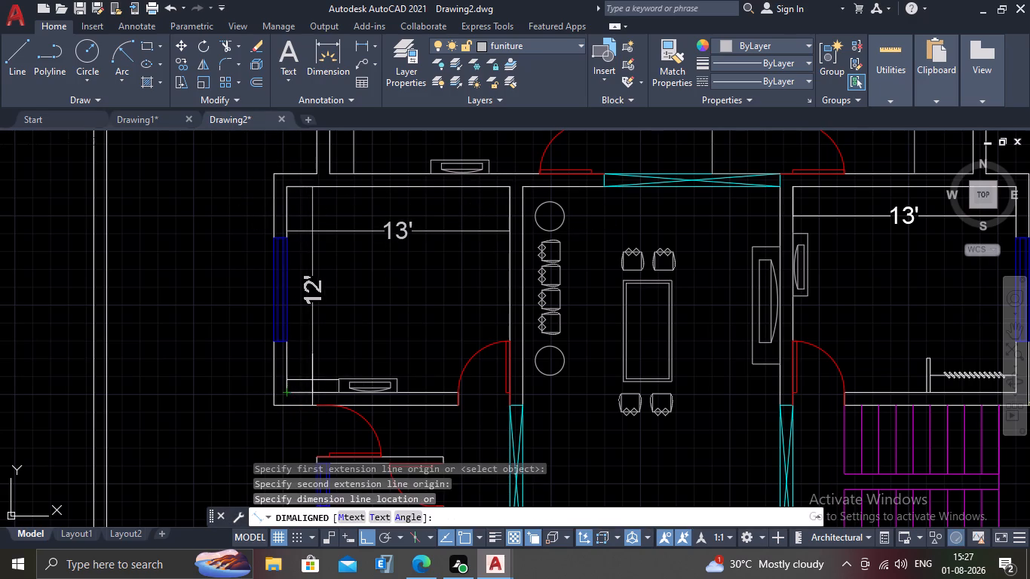
pyautogui.click(313, 380)
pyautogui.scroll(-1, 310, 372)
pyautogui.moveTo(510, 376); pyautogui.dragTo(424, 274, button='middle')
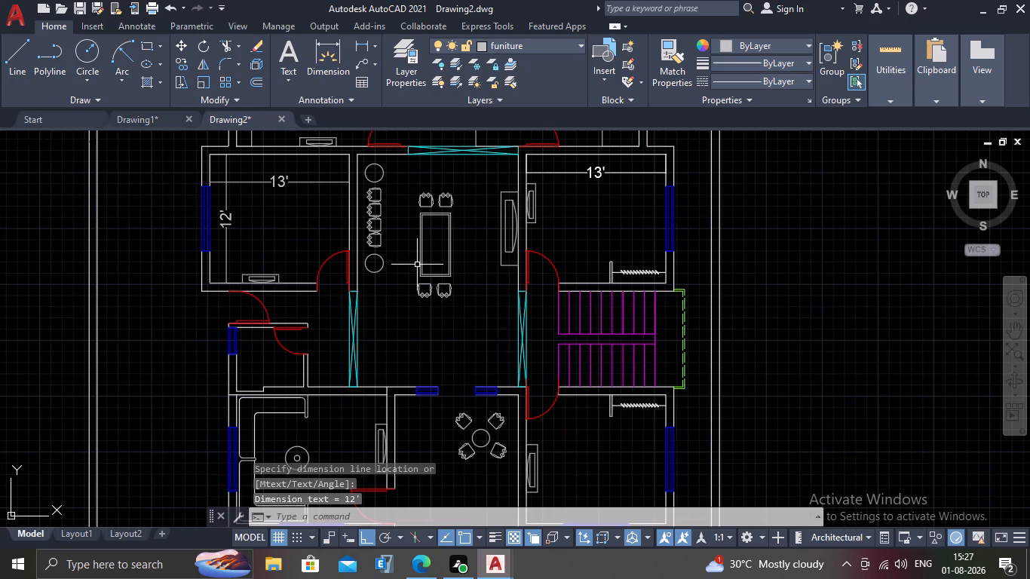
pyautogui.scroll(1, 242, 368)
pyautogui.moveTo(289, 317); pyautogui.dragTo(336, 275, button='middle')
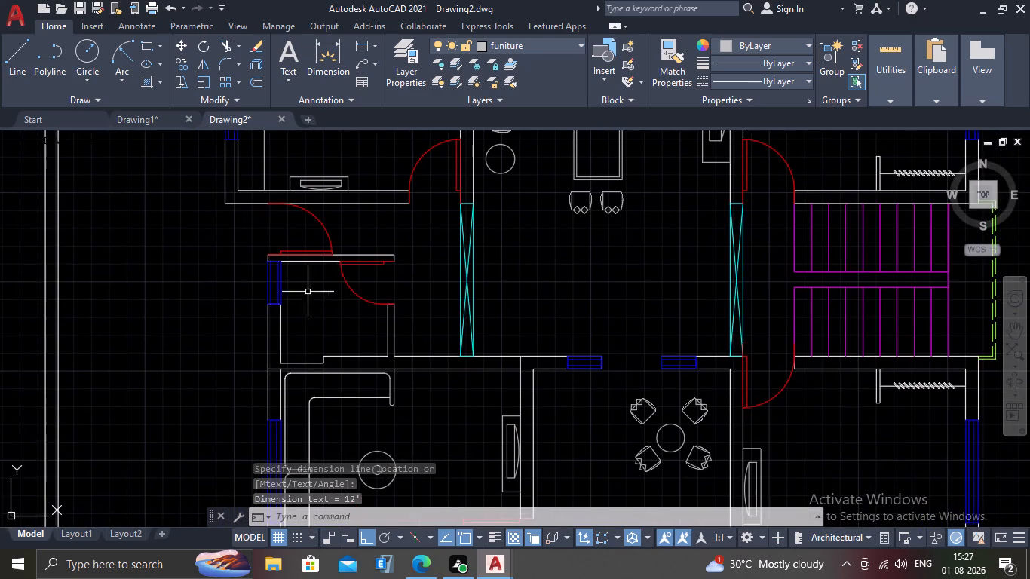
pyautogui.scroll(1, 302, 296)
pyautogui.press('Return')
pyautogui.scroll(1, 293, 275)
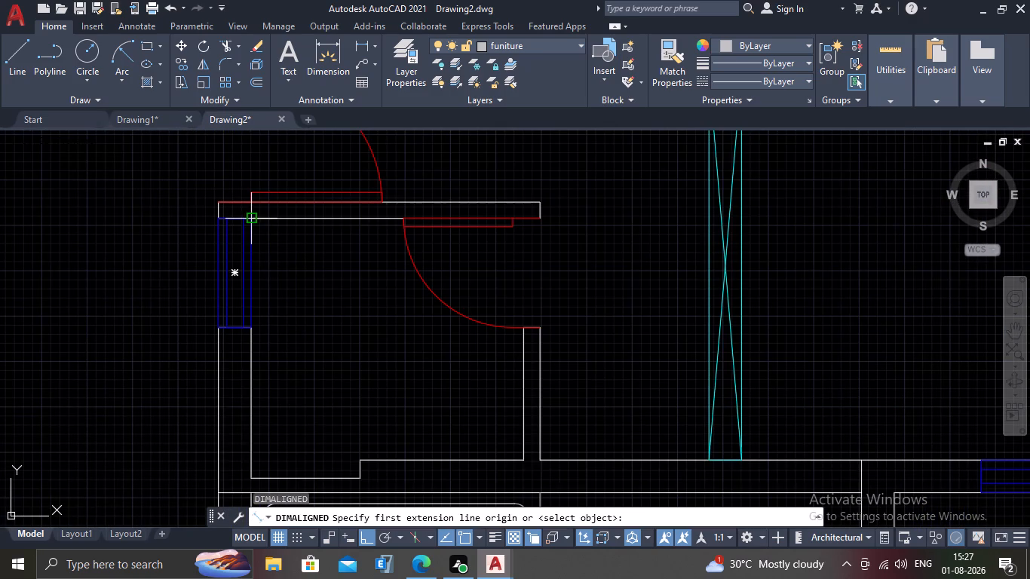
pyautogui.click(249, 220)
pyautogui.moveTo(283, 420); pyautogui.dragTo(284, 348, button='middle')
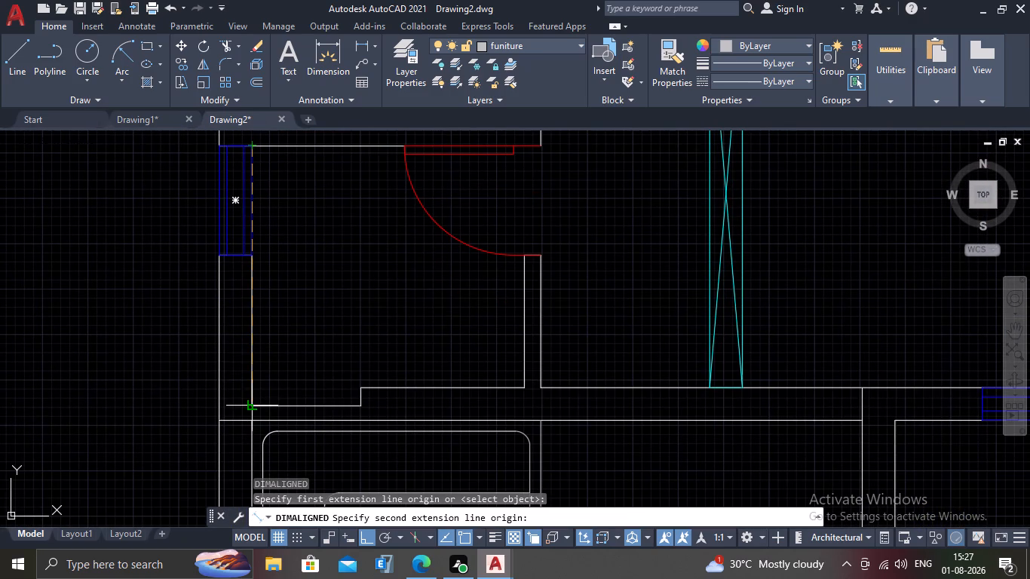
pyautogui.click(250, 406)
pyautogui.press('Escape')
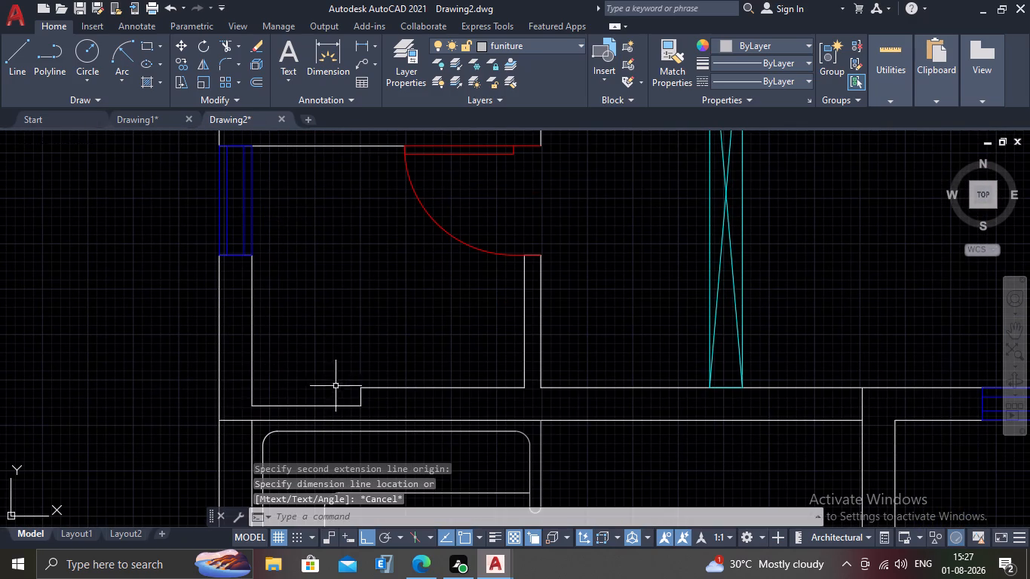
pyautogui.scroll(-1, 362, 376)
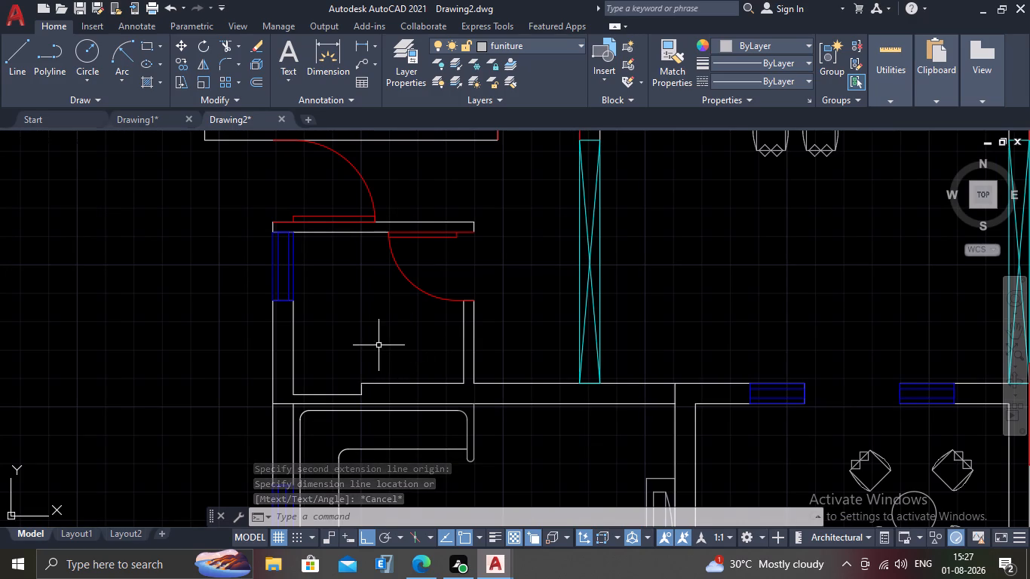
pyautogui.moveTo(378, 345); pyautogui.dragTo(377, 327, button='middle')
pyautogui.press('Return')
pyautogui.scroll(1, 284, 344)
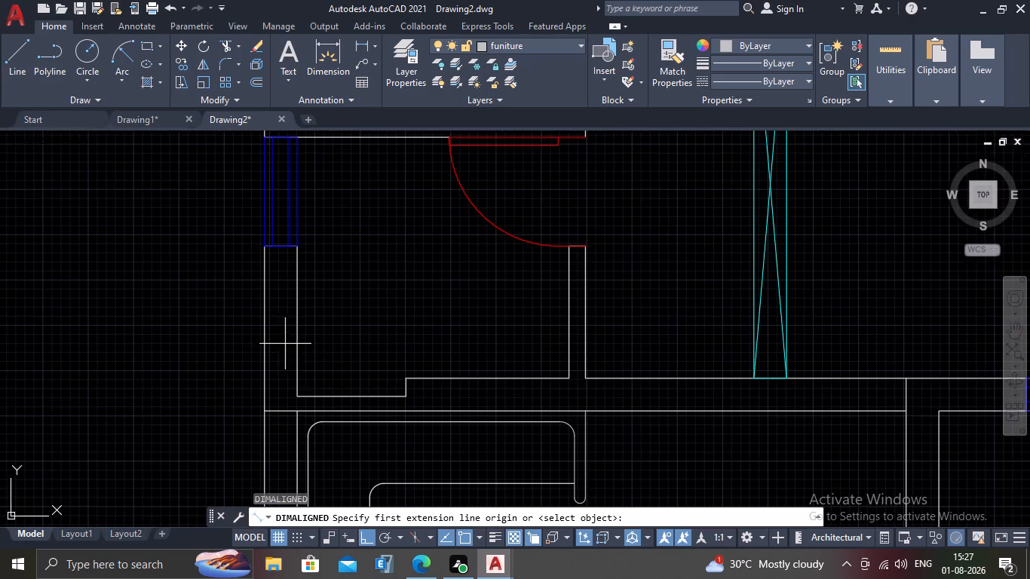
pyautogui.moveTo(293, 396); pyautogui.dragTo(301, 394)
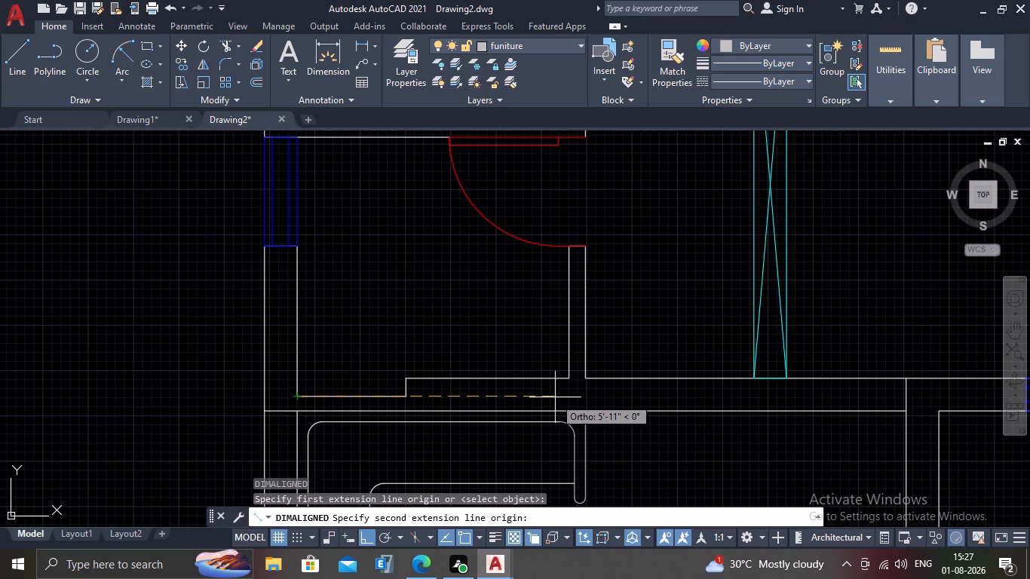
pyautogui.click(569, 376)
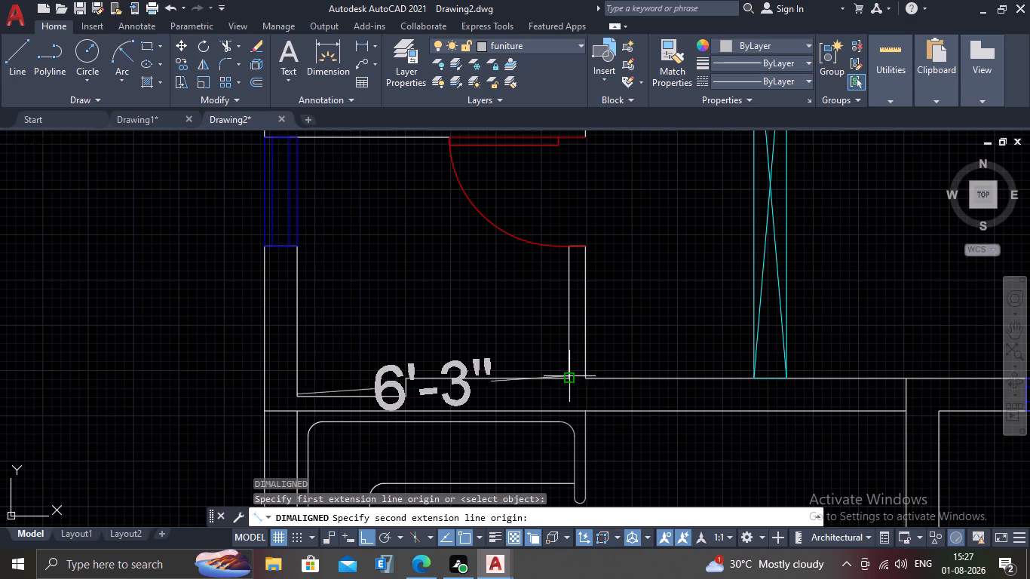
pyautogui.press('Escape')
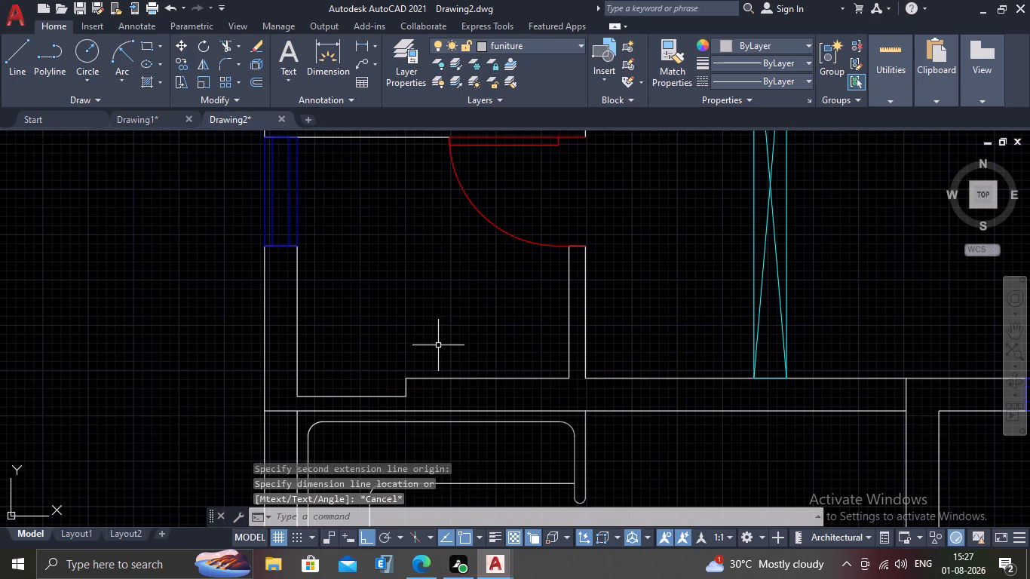
# Add an aligned dimension for the small western room's inside width, placed just north of its south wall.
pyautogui.press('Return')
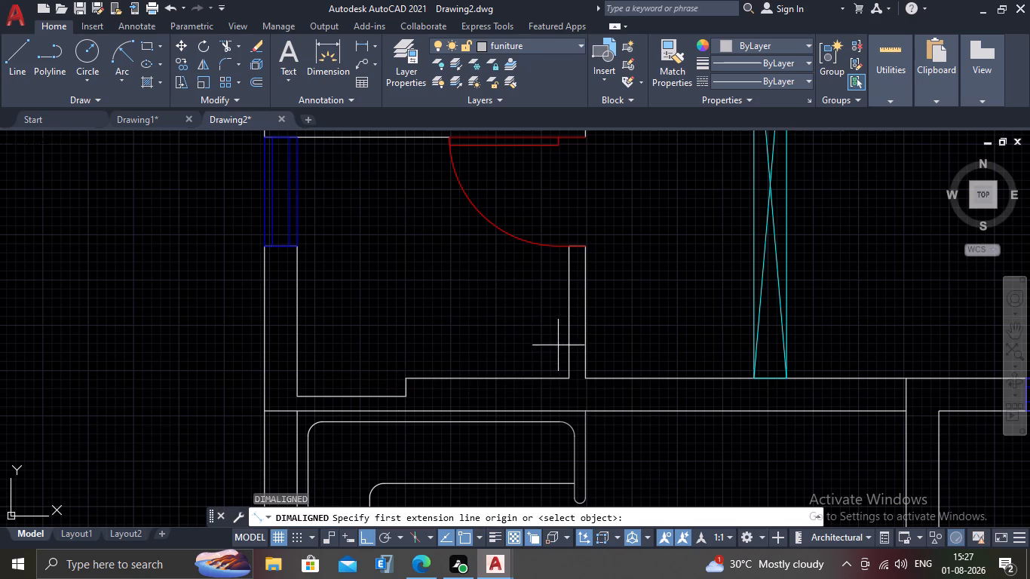
pyautogui.click(568, 376)
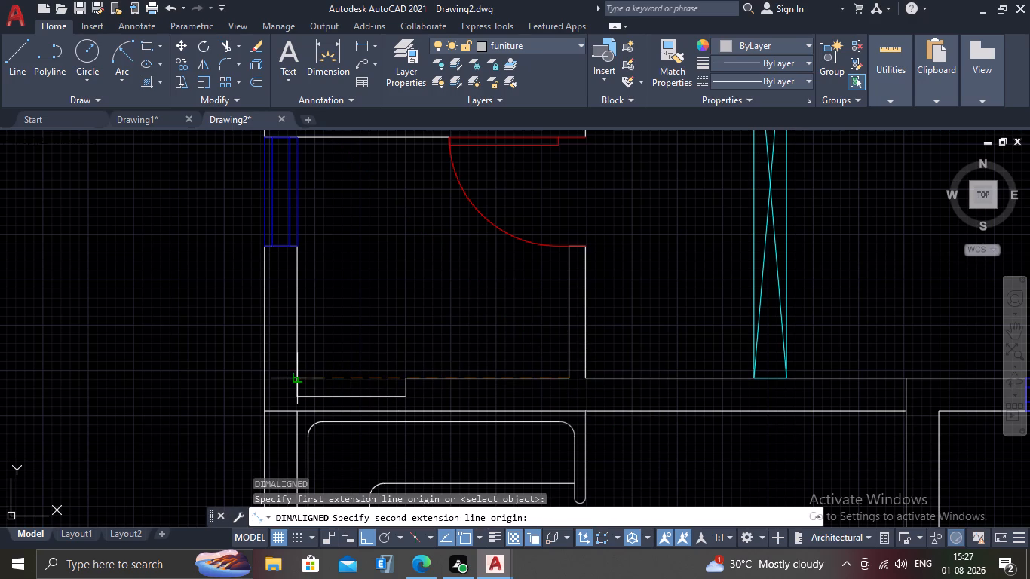
pyautogui.click(301, 380)
pyautogui.click(314, 343)
# Add an aligned dimension for the passage width from the small room's east wall to the cyan opening, just north of the south wall.
pyautogui.scroll(-2, 348, 324)
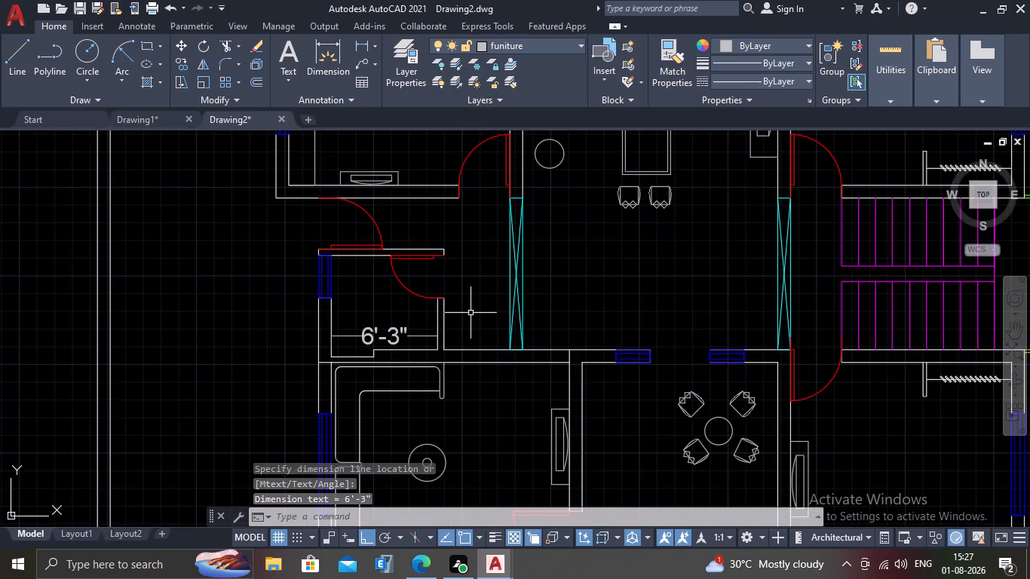
pyautogui.moveTo(471, 313); pyautogui.dragTo(455, 288, button='middle')
pyautogui.press('Return')
pyautogui.scroll(2, 437, 344)
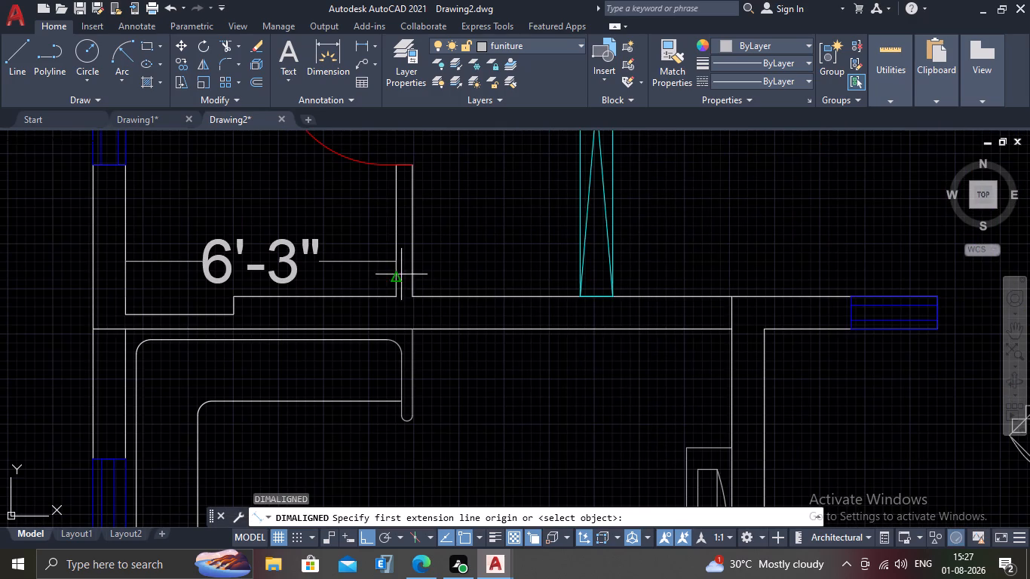
pyautogui.click(413, 301)
pyautogui.click(575, 296)
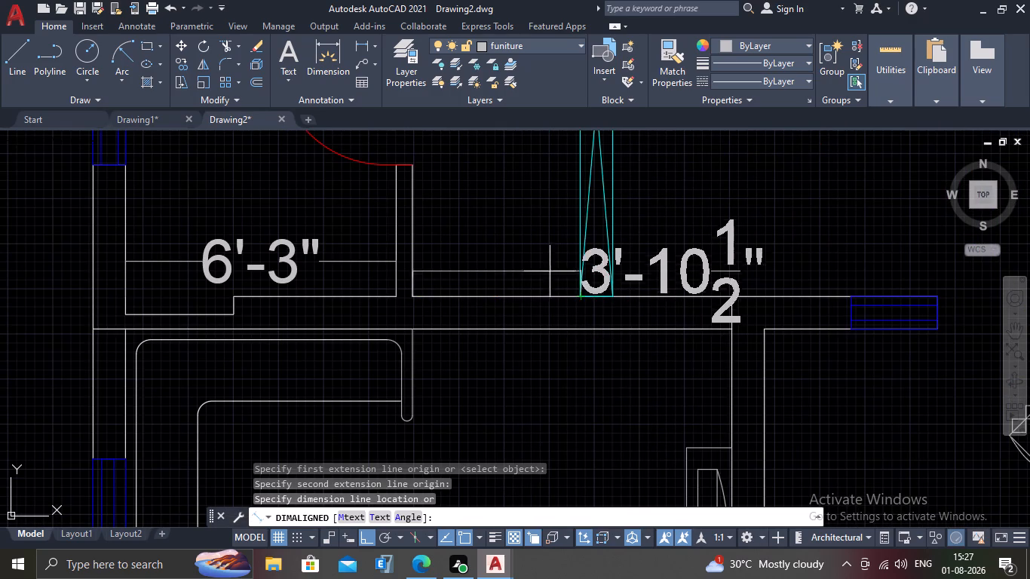
pyautogui.click(541, 256)
# Select the passage-width dimension east of the small room.
pyautogui.scroll(-2, 544, 282)
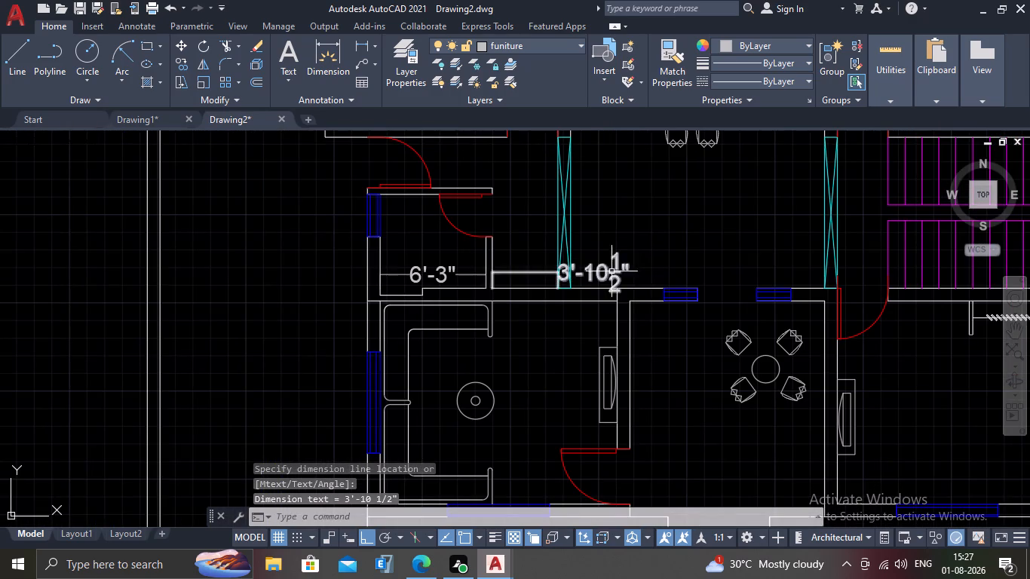
pyautogui.click(611, 270)
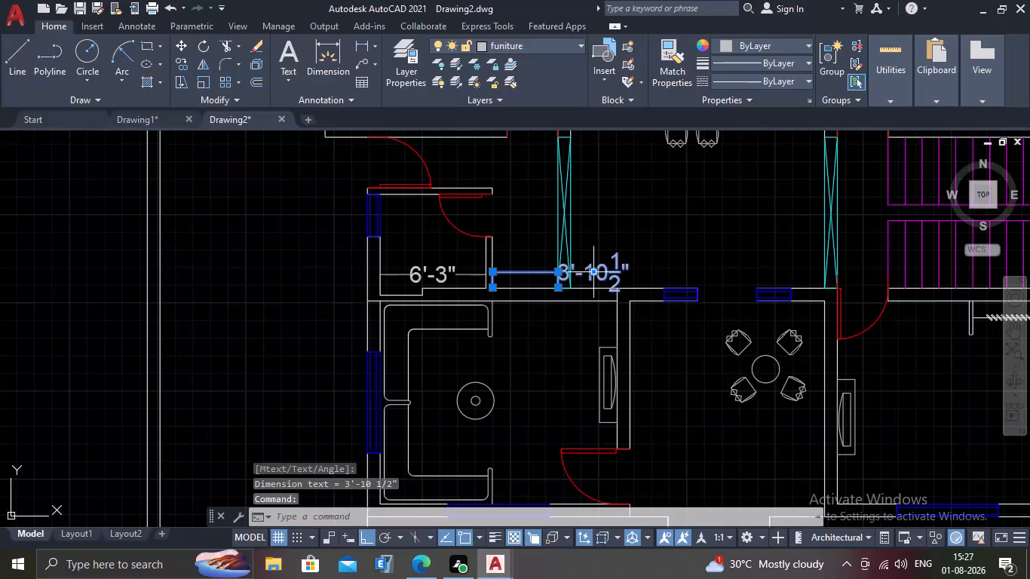
# Move the 3'-10 1/2" dimension's text back between its extension lines, between the small room's wall and the cyan opening.
pyautogui.click(595, 272)
pyautogui.click(524, 267)
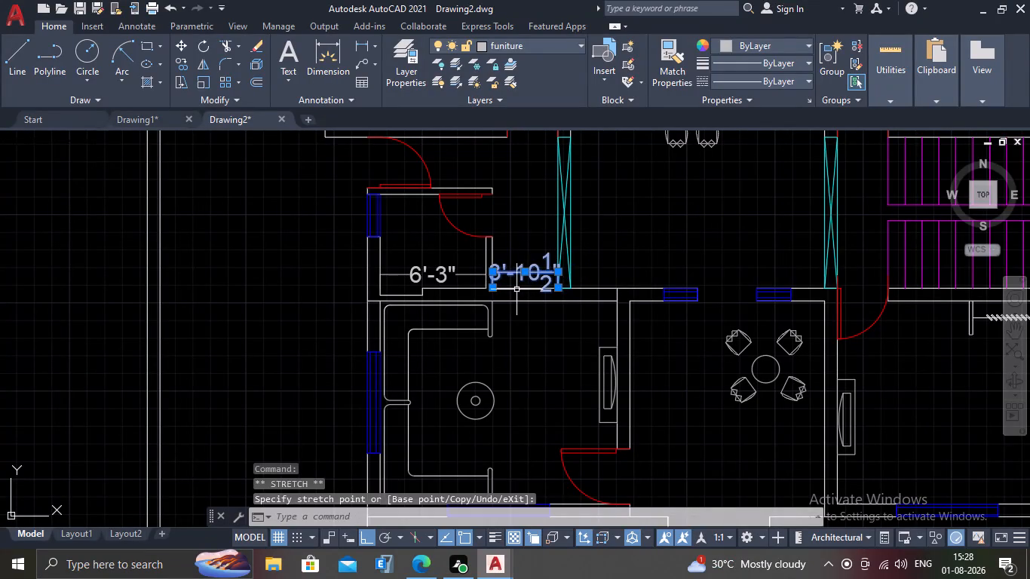
pyautogui.click(524, 244)
pyautogui.press('Escape')
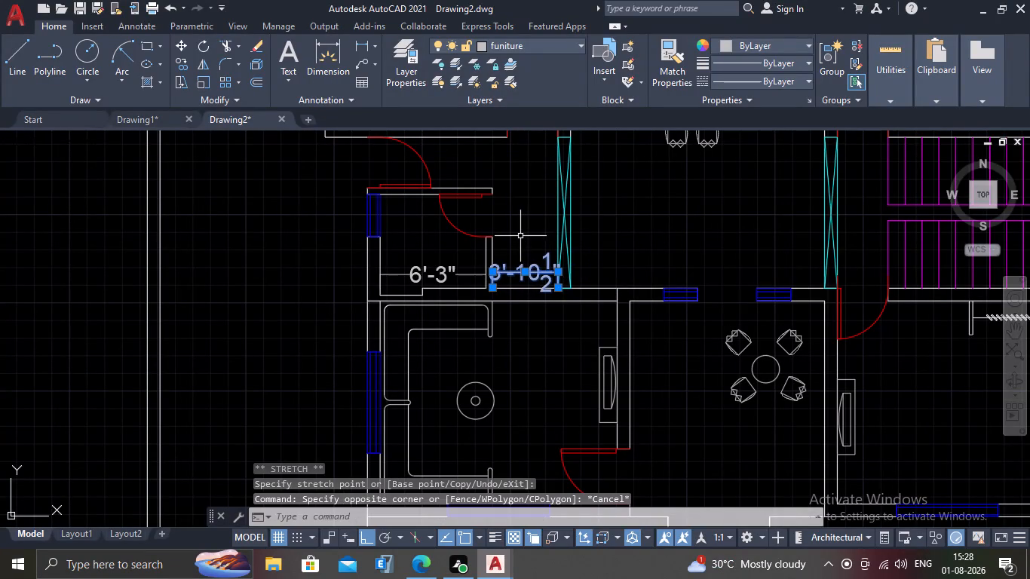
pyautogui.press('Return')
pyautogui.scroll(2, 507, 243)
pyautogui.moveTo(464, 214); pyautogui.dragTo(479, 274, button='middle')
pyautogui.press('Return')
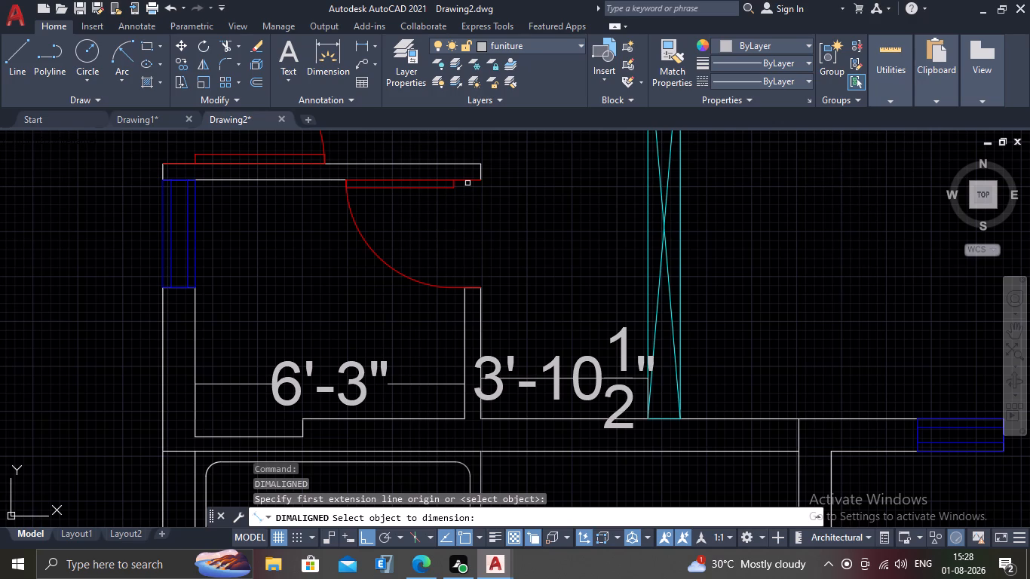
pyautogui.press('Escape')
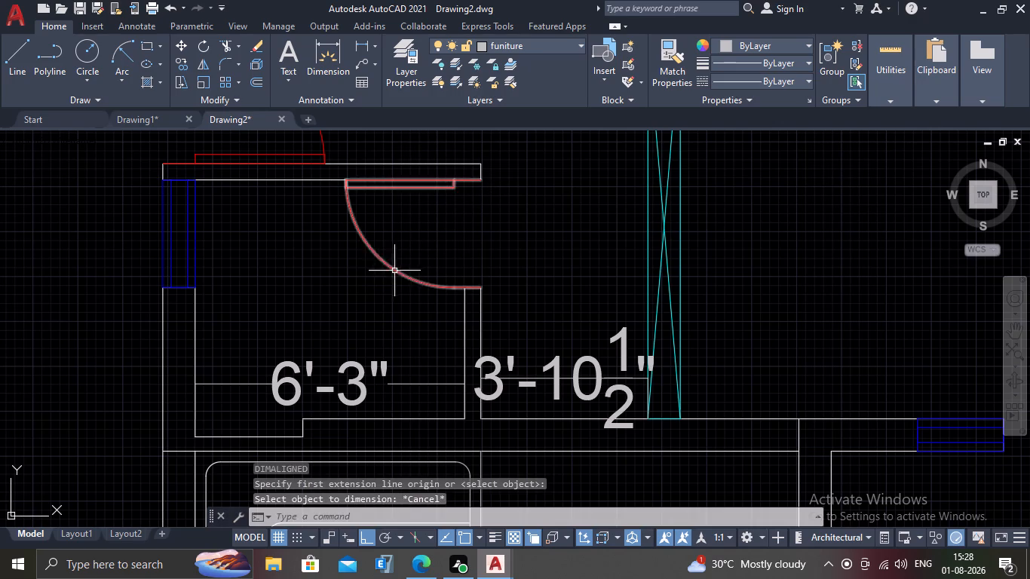
# Add an aligned dimension for the upper stair flight's width, placed just beyond the flight at the landing side.
pyautogui.moveTo(318, 287); pyautogui.dragTo(406, 304, button='middle')
pyautogui.scroll(-2, 385, 286)
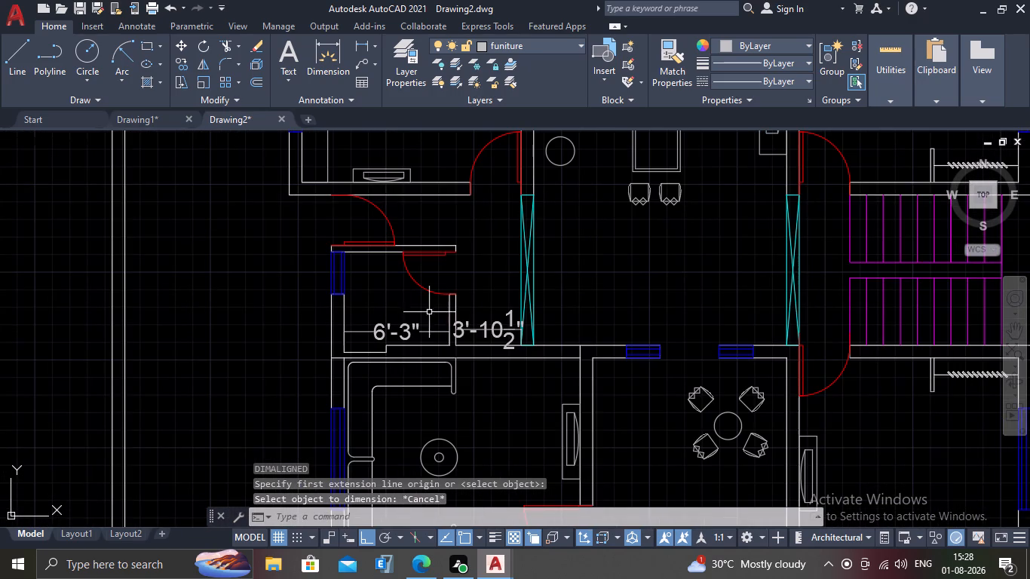
pyautogui.moveTo(550, 307); pyautogui.dragTo(472, 300, button='middle')
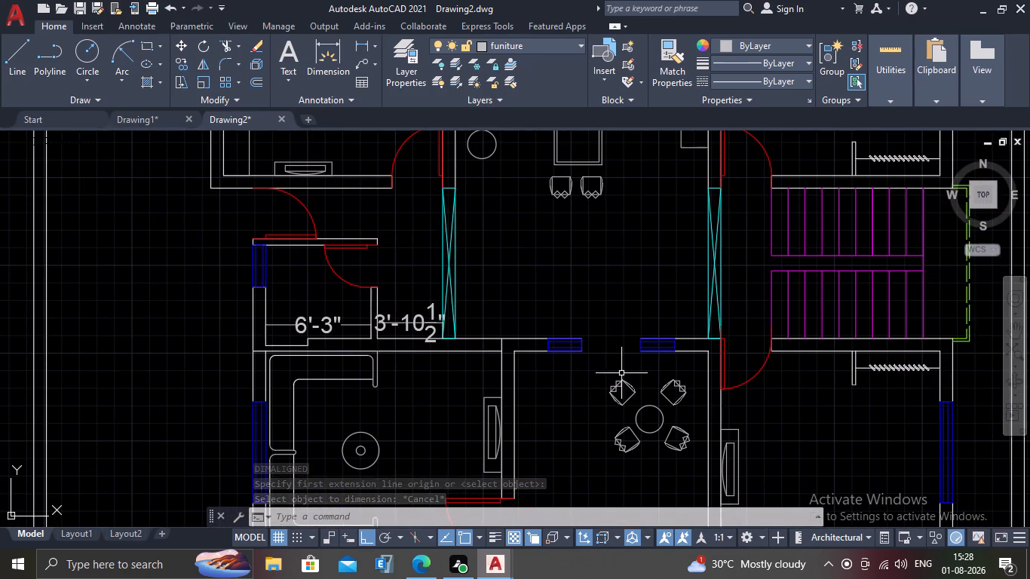
pyautogui.scroll(-1, 608, 378)
pyautogui.moveTo(815, 339); pyautogui.dragTo(752, 340, button='middle')
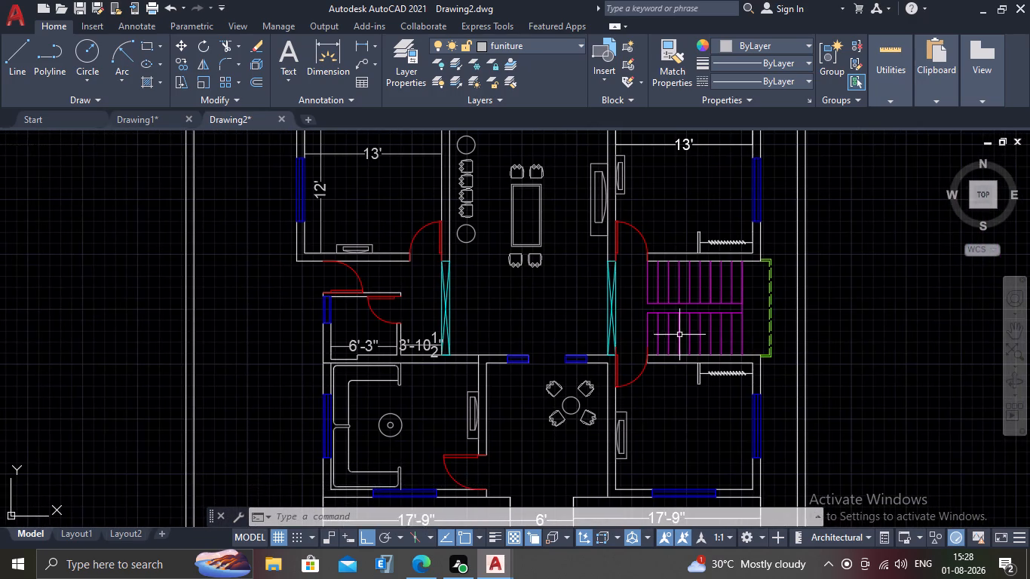
pyautogui.scroll(1, 680, 333)
pyautogui.write('DAL')
pyautogui.press('Return')
pyautogui.scroll(1, 795, 223)
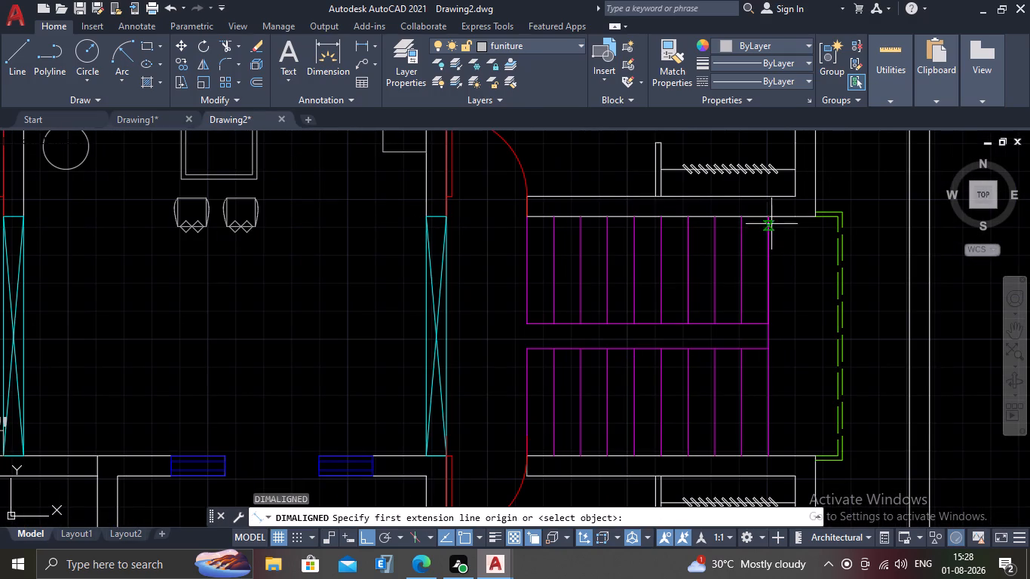
pyautogui.moveTo(768, 217); pyautogui.dragTo(768, 225)
pyautogui.click(768, 324)
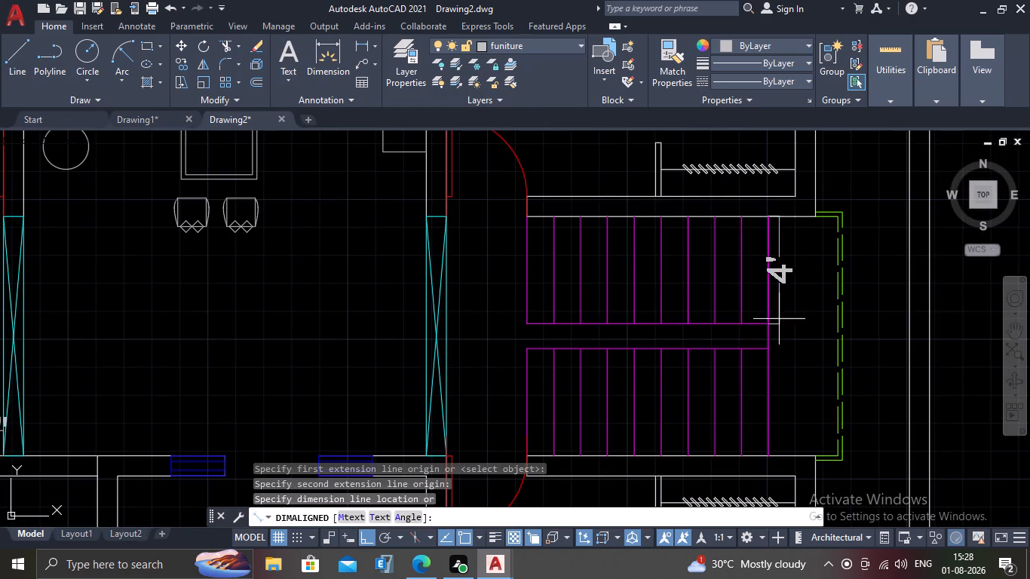
pyautogui.click(787, 317)
# Add an aligned dimension for the lower stair flight's width, in line with the upper flight's dimension.
pyautogui.press('Return')
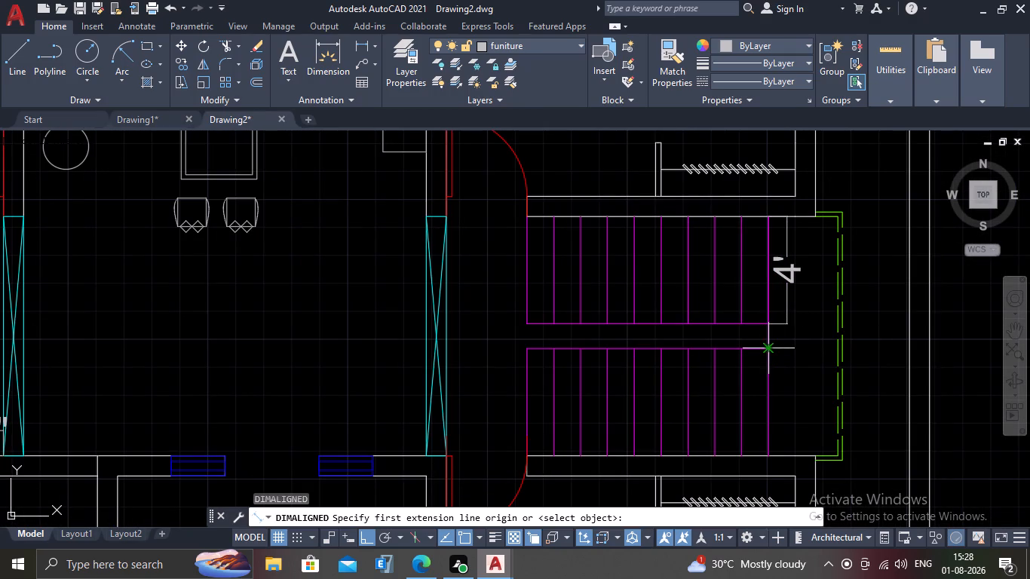
pyautogui.click(770, 348)
pyautogui.click(771, 454)
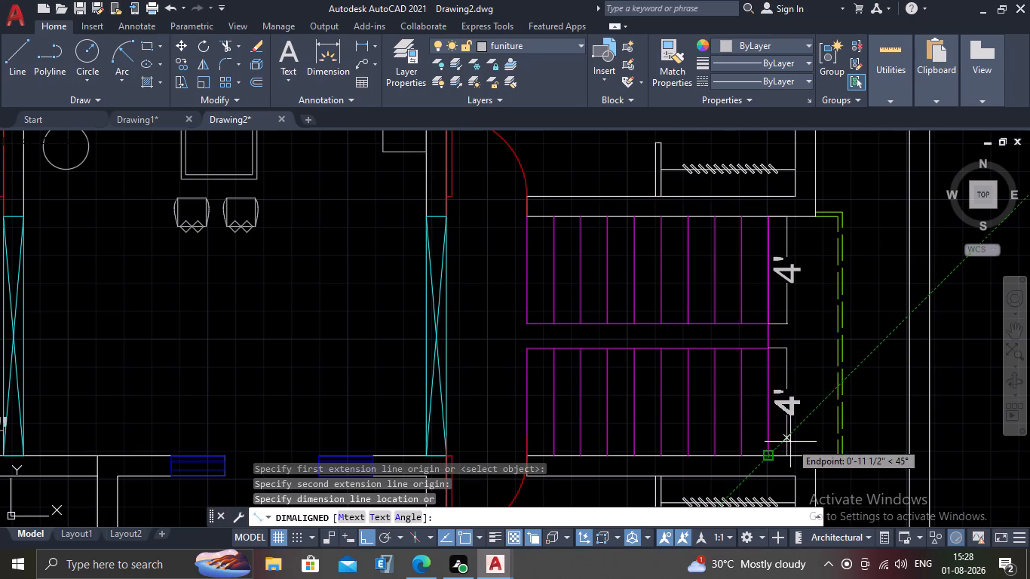
pyautogui.click(790, 442)
# Dimension the tread depth of the lower flight's first step, placing the dimension inside the step.
pyautogui.press('Return')
pyautogui.scroll(1, 612, 442)
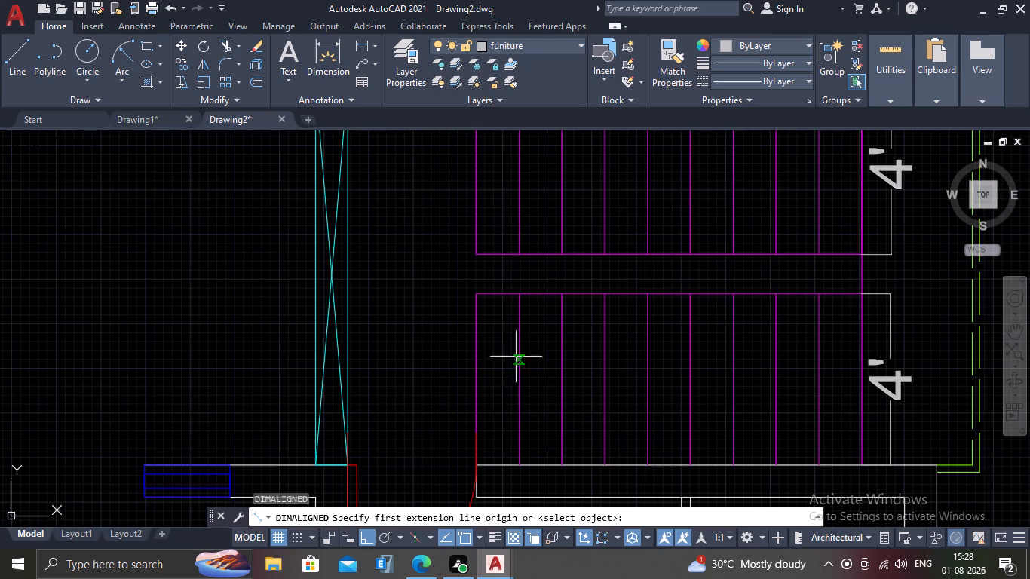
pyautogui.click(477, 296)
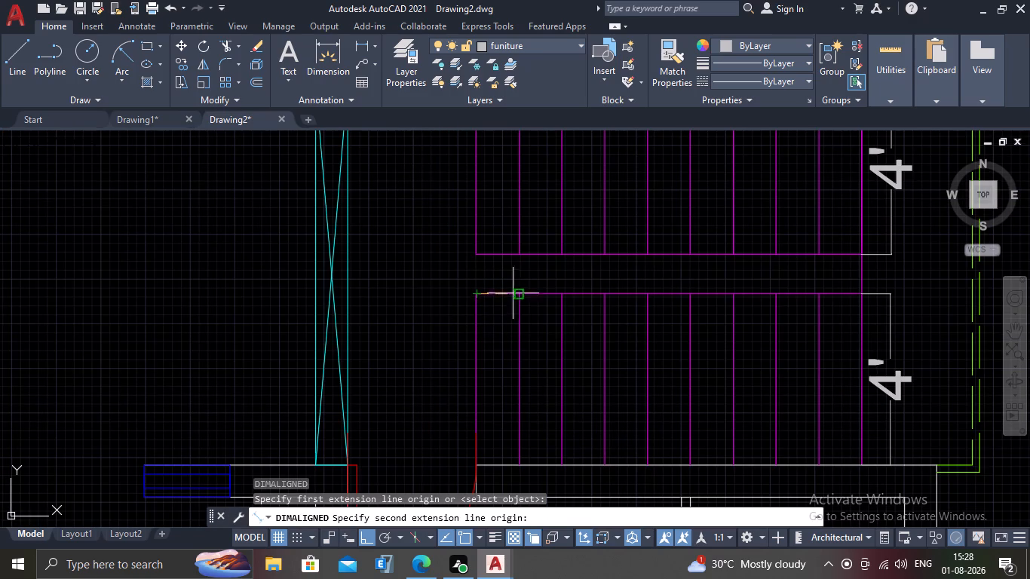
pyautogui.click(519, 293)
pyautogui.click(516, 339)
# Dimension the gap between the upper outer corner of the 13' room on the stair side and the boundary wall.
pyautogui.scroll(-1, 510, 376)
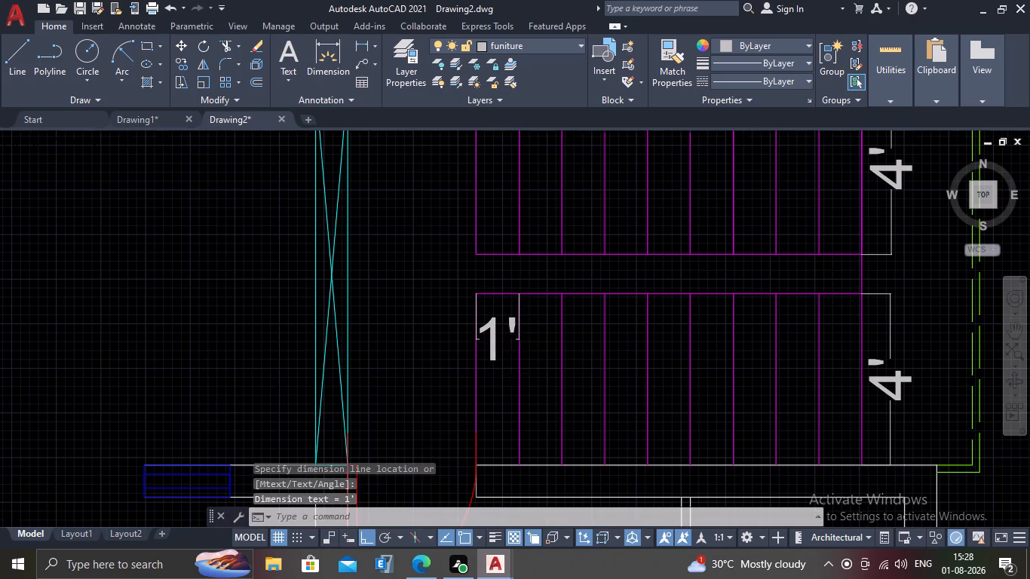
pyautogui.moveTo(476, 314); pyautogui.dragTo(473, 357, button='middle')
pyautogui.scroll(-1, 473, 357)
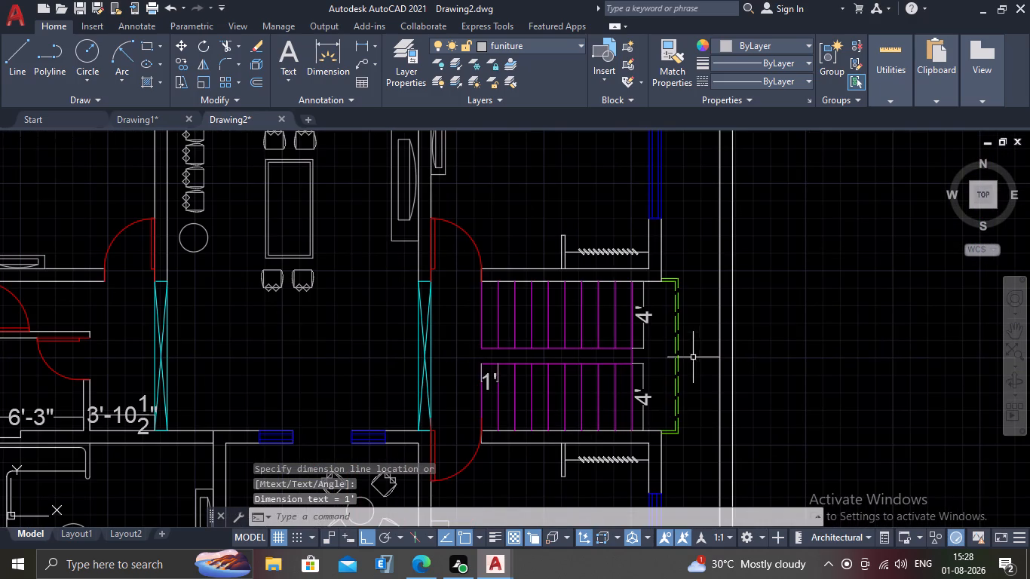
pyautogui.moveTo(681, 296); pyautogui.dragTo(651, 372, button='middle')
pyautogui.scroll(-1, 651, 365)
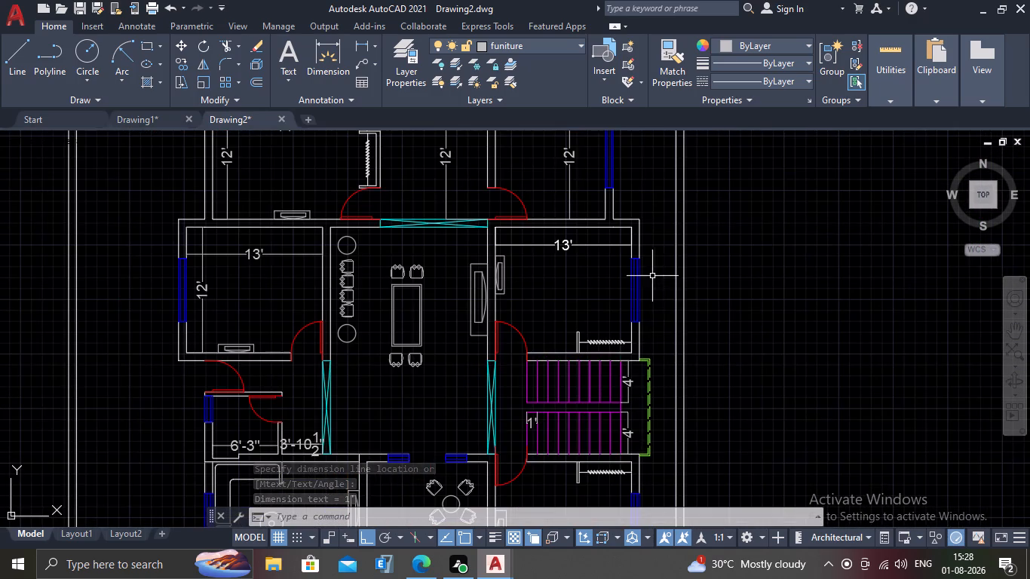
pyautogui.moveTo(651, 276); pyautogui.dragTo(611, 346, button='middle')
pyautogui.press('Return')
pyautogui.scroll(1, 630, 295)
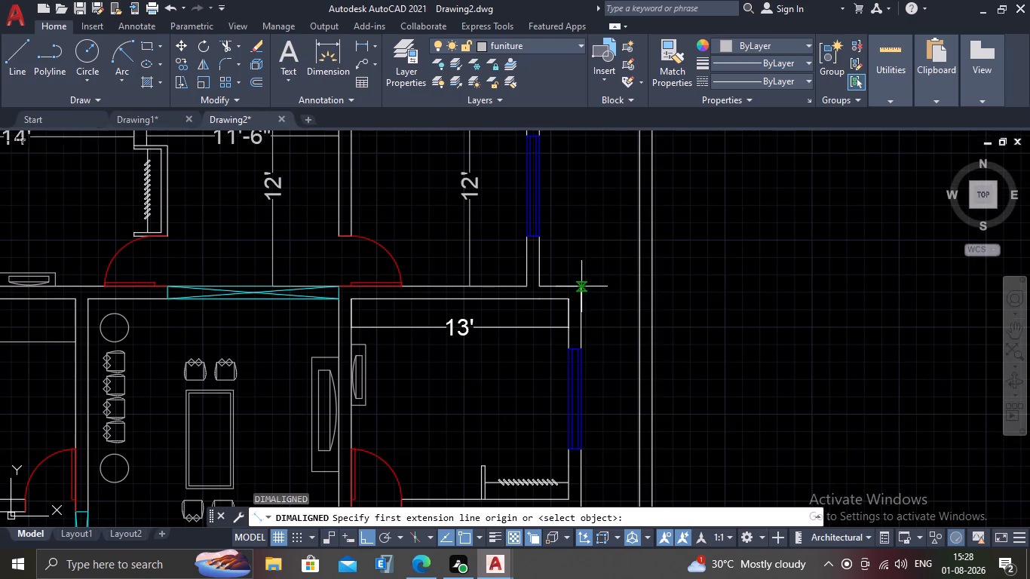
pyautogui.click(584, 287)
pyautogui.click(633, 288)
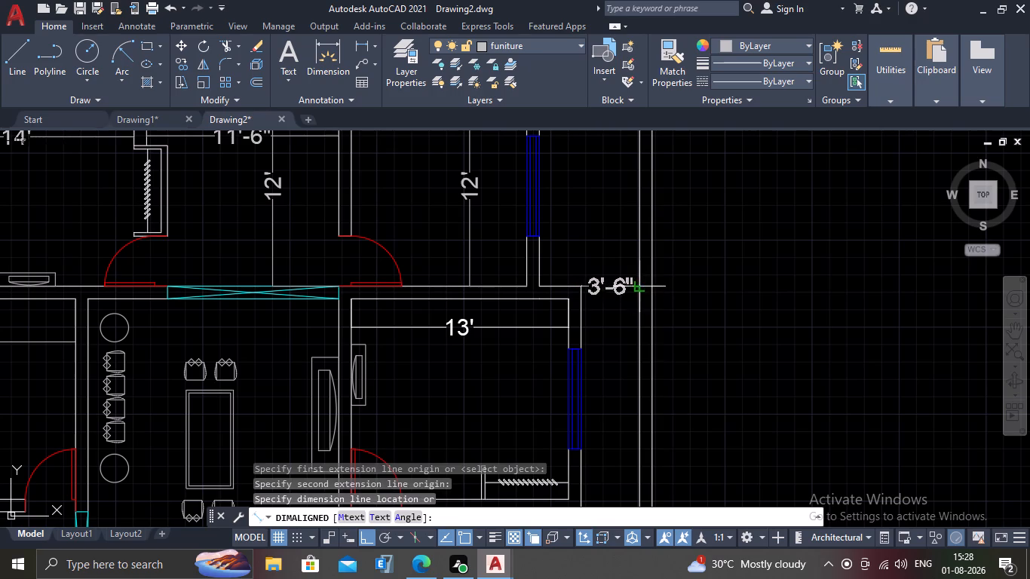
pyautogui.click(634, 302)
# Dimension the dining hall's full inner width along its upper wall, placing the dimension just below the cyan opening.
pyautogui.scroll(-2, 623, 311)
pyautogui.moveTo(555, 354); pyautogui.dragTo(568, 342, button='middle')
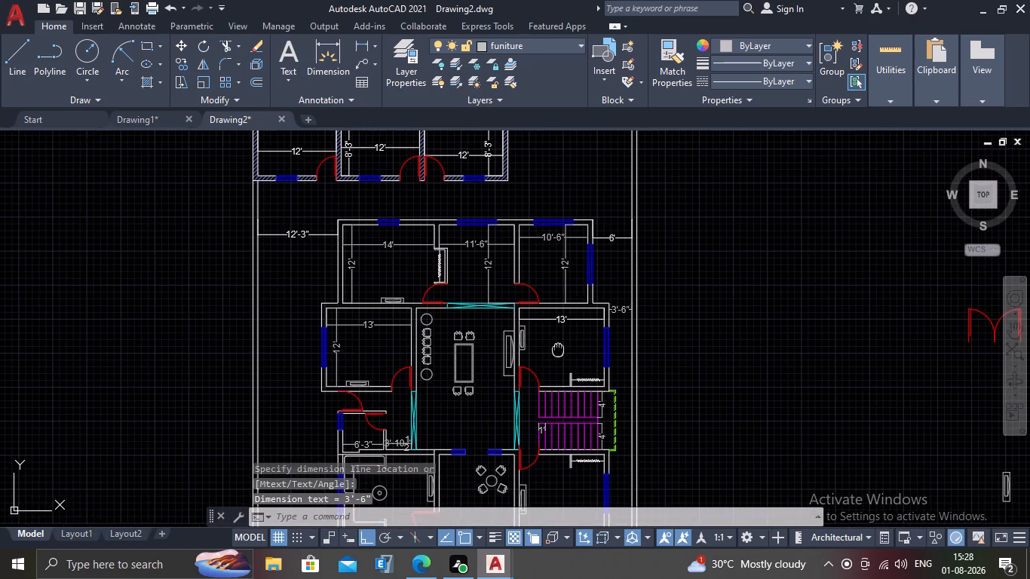
pyautogui.moveTo(568, 342); pyautogui.dragTo(582, 334, button='middle')
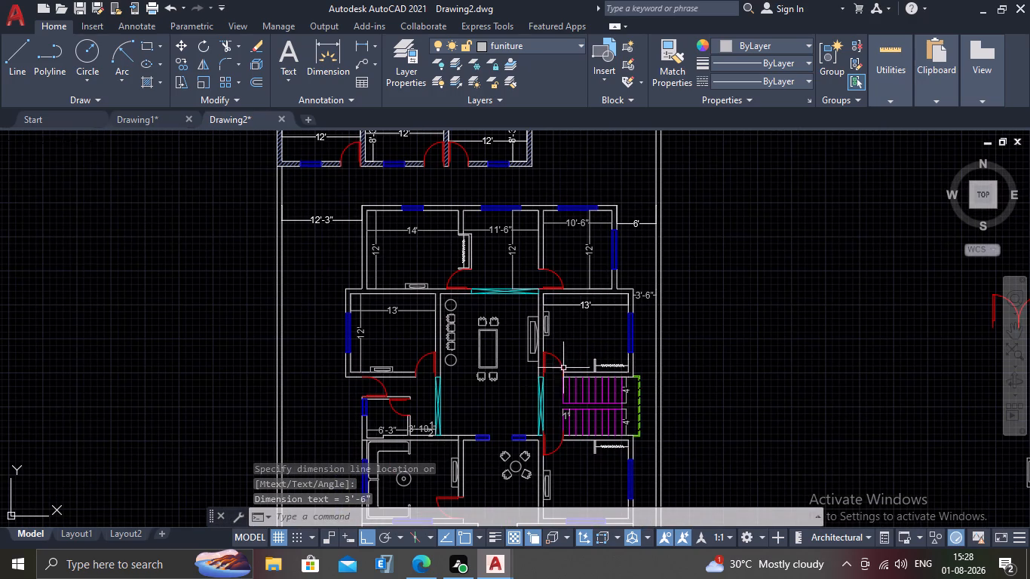
pyautogui.moveTo(504, 394); pyautogui.dragTo(517, 336, button='middle')
pyautogui.scroll(2, 510, 332)
pyautogui.press('Return')
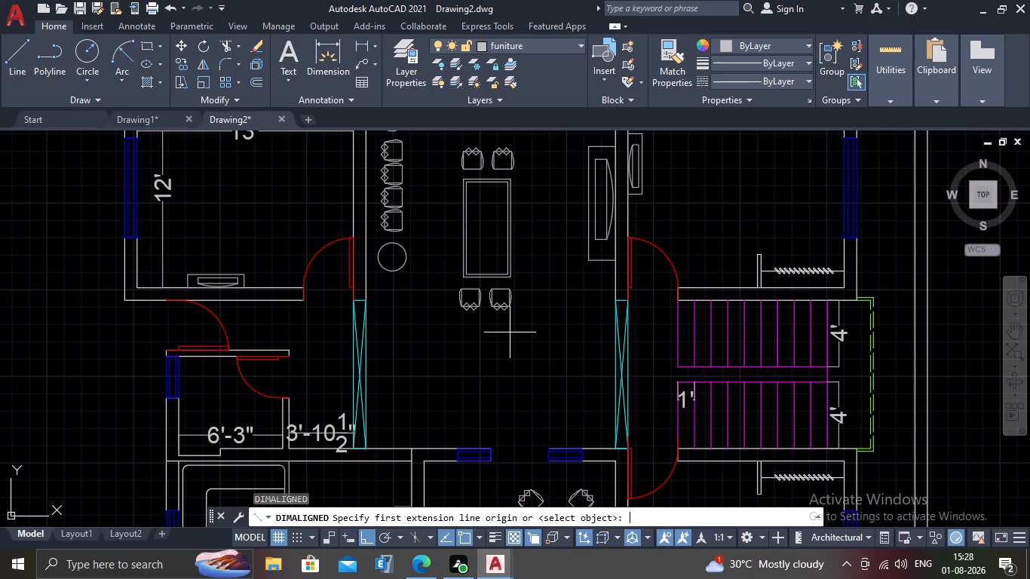
pyautogui.scroll(-1, 501, 293)
pyautogui.scroll(1, 474, 185)
pyautogui.moveTo(461, 178); pyautogui.dragTo(482, 273, button='middle')
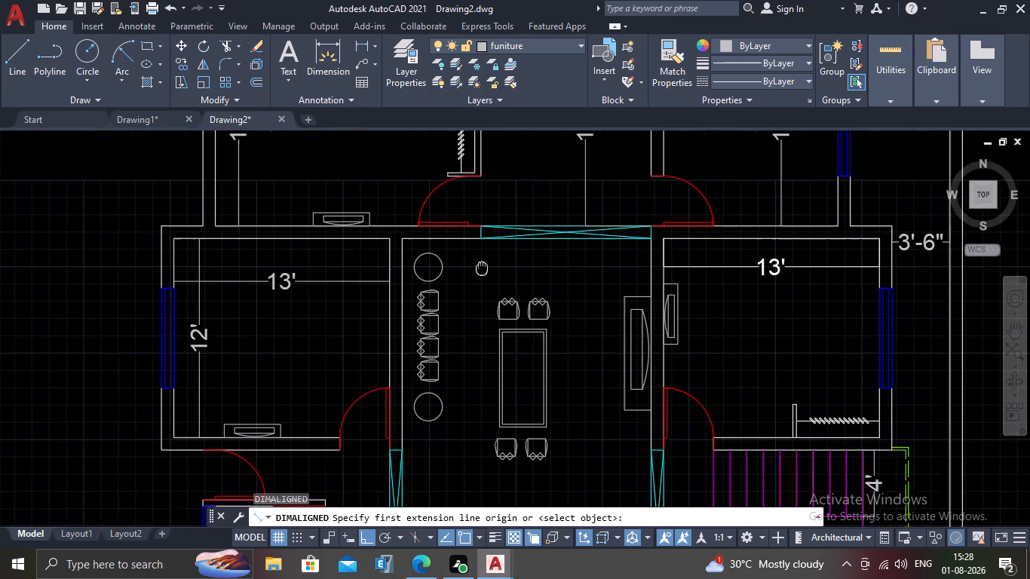
pyautogui.moveTo(482, 273); pyautogui.dragTo(482, 275, button='middle')
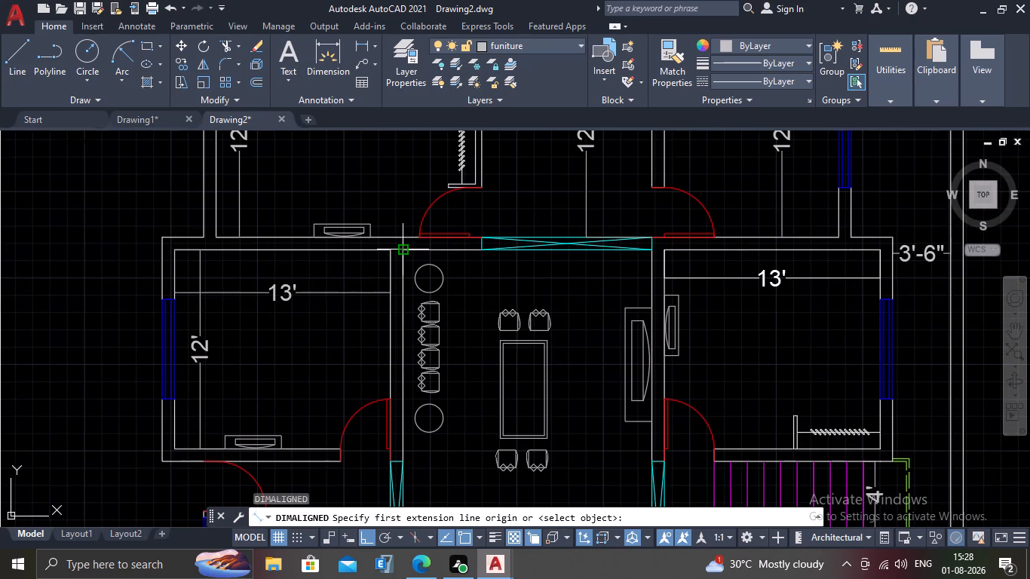
pyautogui.click(403, 247)
pyautogui.click(651, 251)
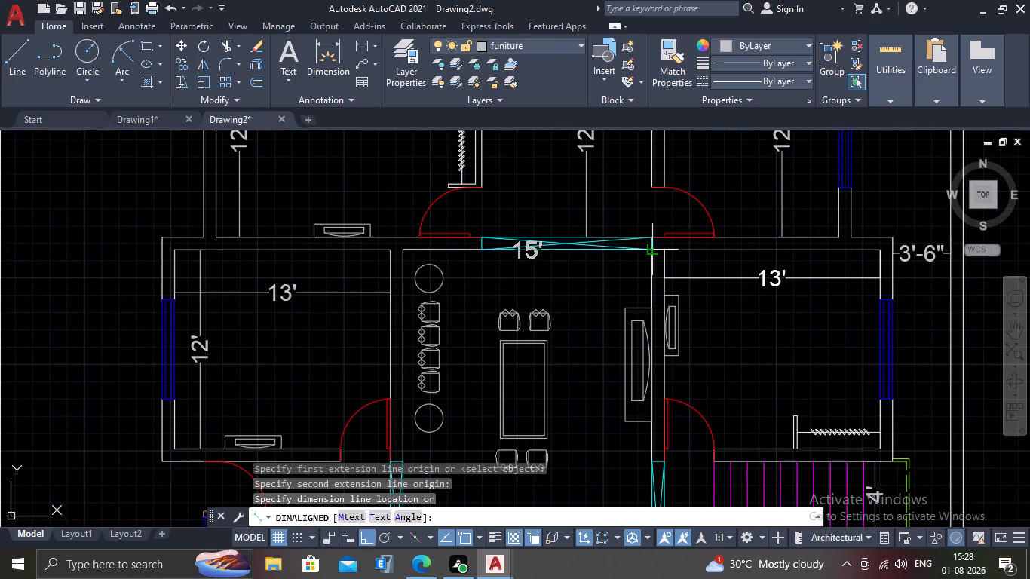
pyautogui.click(646, 271)
# Move the dining hall's width dimension line about 5" further down from the upper wall.
pyautogui.scroll(-1, 588, 308)
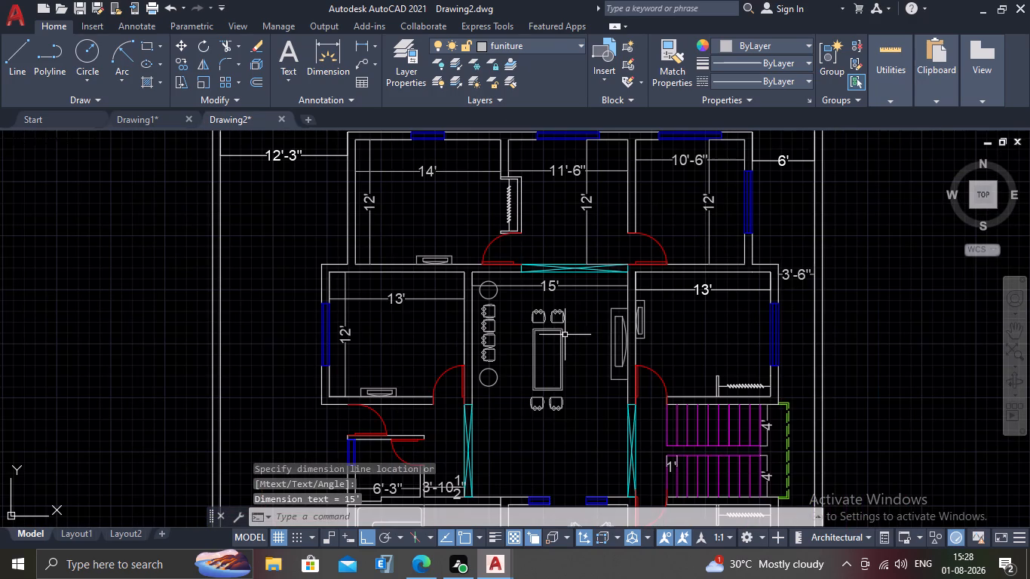
pyautogui.moveTo(569, 291); pyautogui.dragTo(569, 277, button='middle')
pyautogui.scroll(1, 569, 271)
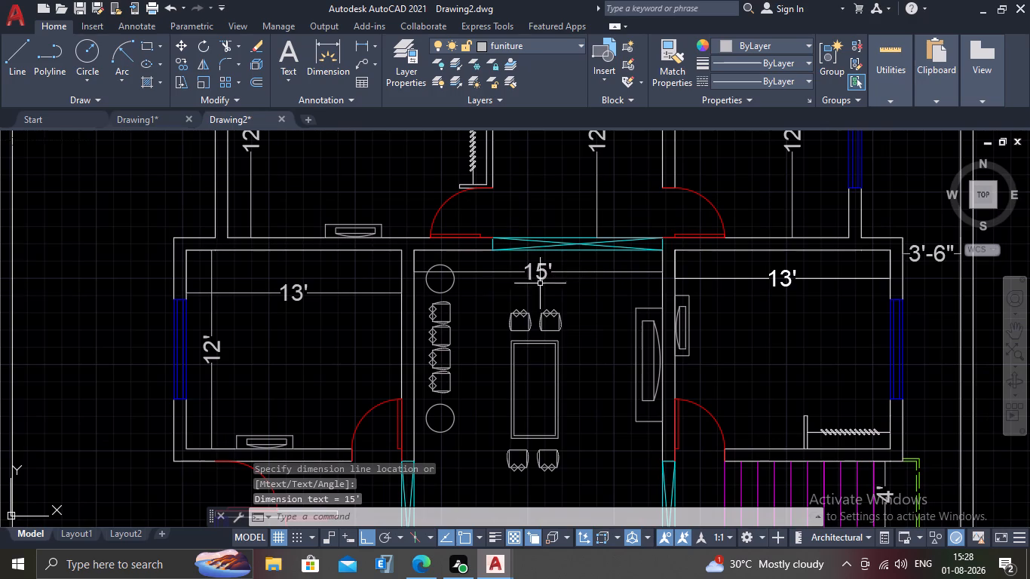
pyautogui.scroll(2, 544, 266)
pyautogui.click(550, 262)
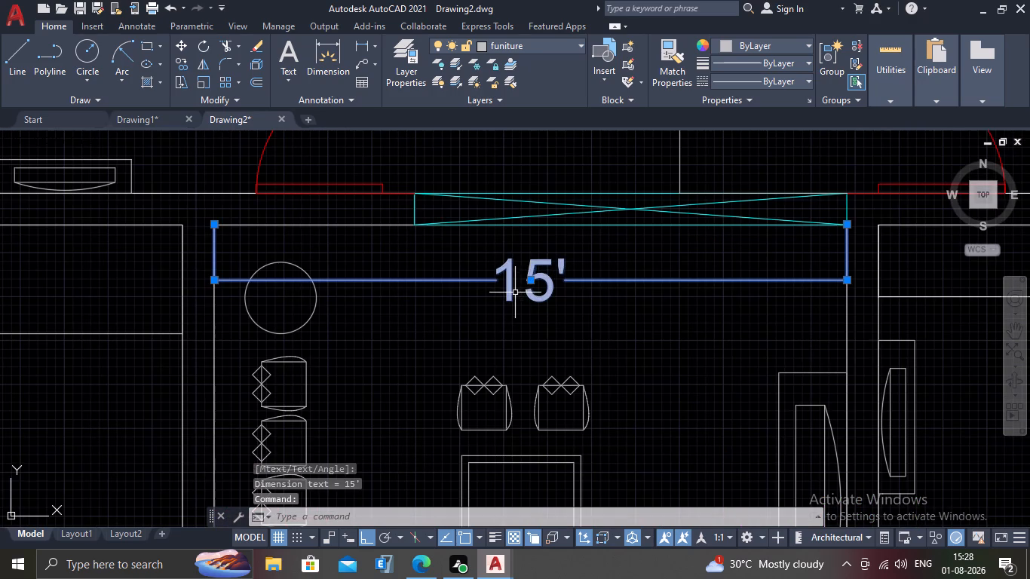
pyautogui.click(513, 296)
pyautogui.click(531, 283)
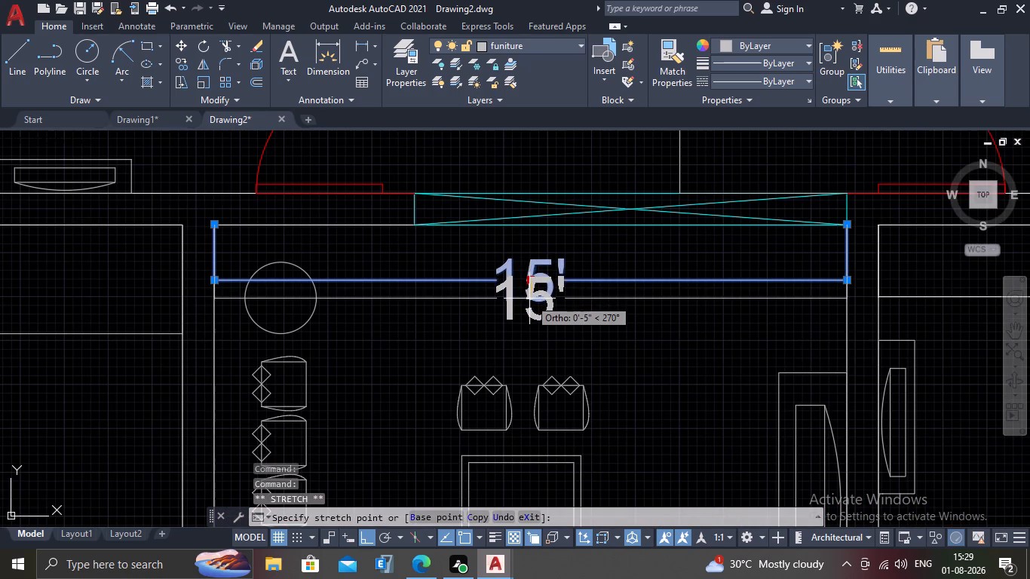
pyautogui.click(529, 299)
pyautogui.press('Return')
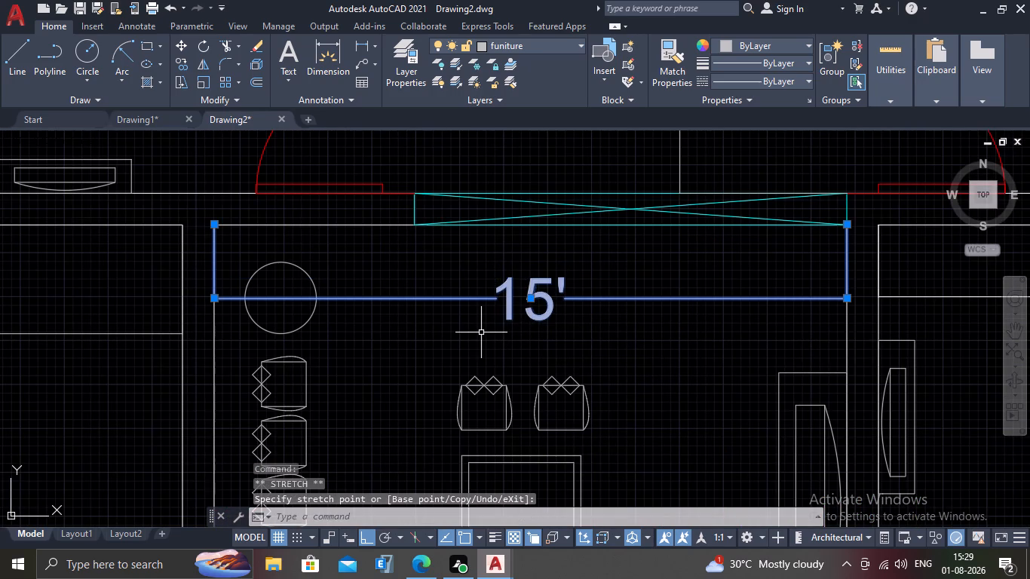
pyautogui.press('Return')
pyautogui.press('Escape')
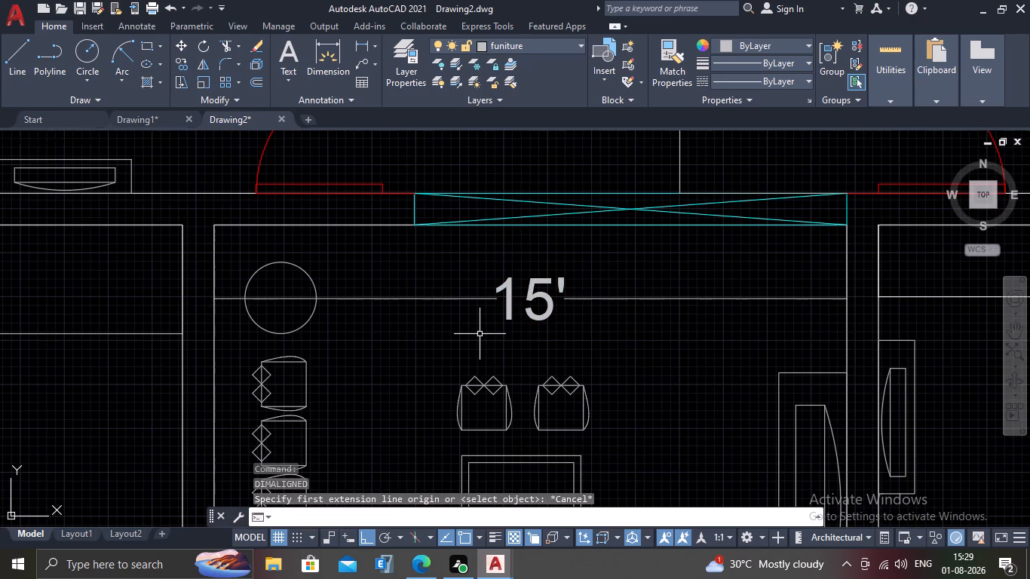
# Dimension the dining hall's full inner length from its upper wall to its lower wall, placing the dimension between the chair row and dining table.
pyautogui.write('DAL')
pyautogui.press('Return')
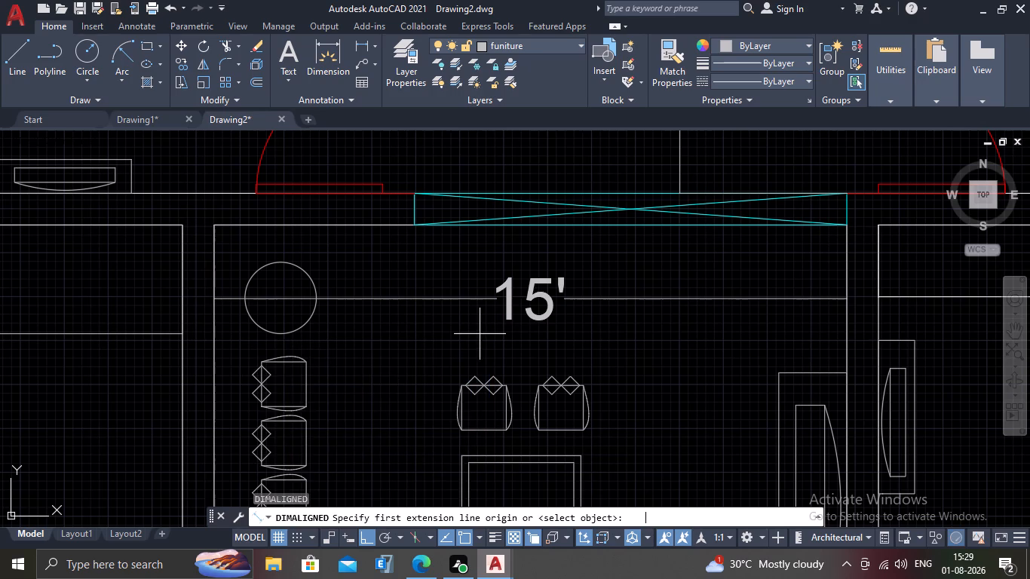
pyautogui.scroll(-2, 488, 321)
pyautogui.moveTo(464, 334); pyautogui.dragTo(468, 293, button='middle')
pyautogui.moveTo(400, 317); pyautogui.dragTo(402, 273, button='middle')
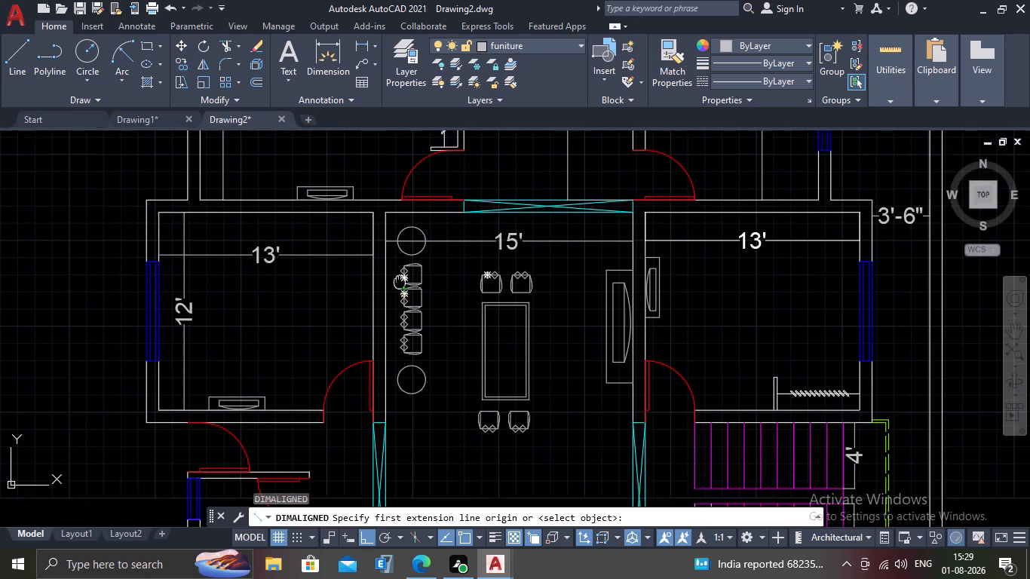
pyautogui.moveTo(402, 273); pyautogui.dragTo(404, 262, button='middle')
pyautogui.moveTo(408, 284); pyautogui.dragTo(403, 227, button='middle')
pyautogui.moveTo(423, 203); pyautogui.dragTo(395, 255, button='middle')
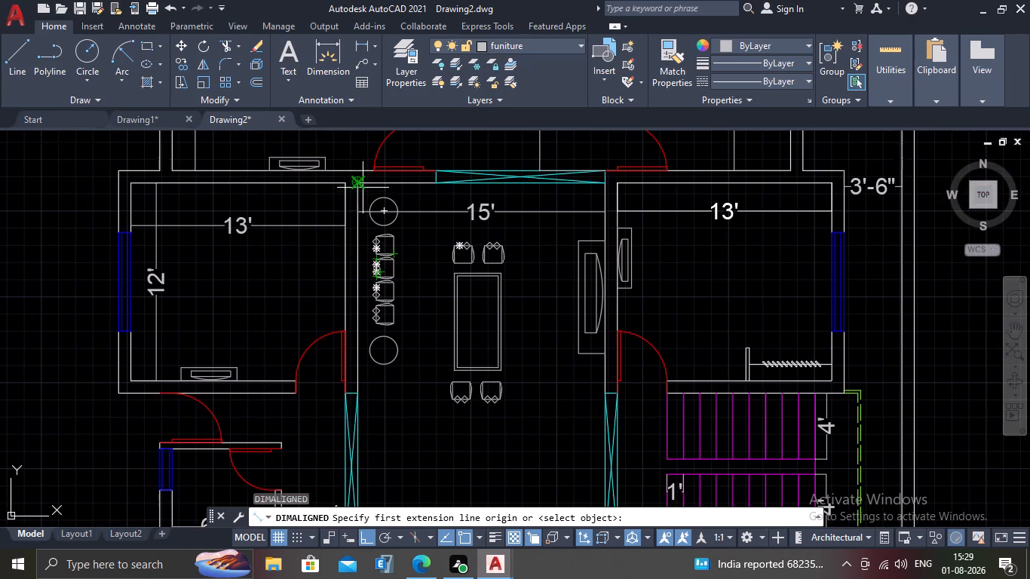
pyautogui.moveTo(361, 186); pyautogui.dragTo(360, 195)
pyautogui.scroll(-2, 365, 257)
pyautogui.moveTo(356, 311); pyautogui.dragTo(354, 270, button='middle')
pyautogui.scroll(2, 376, 354)
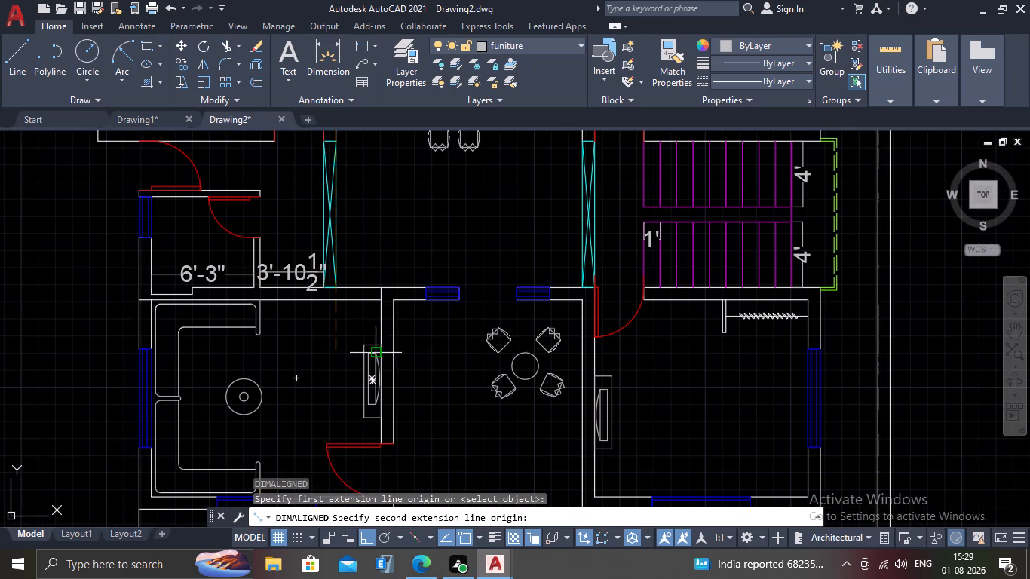
pyautogui.click(336, 286)
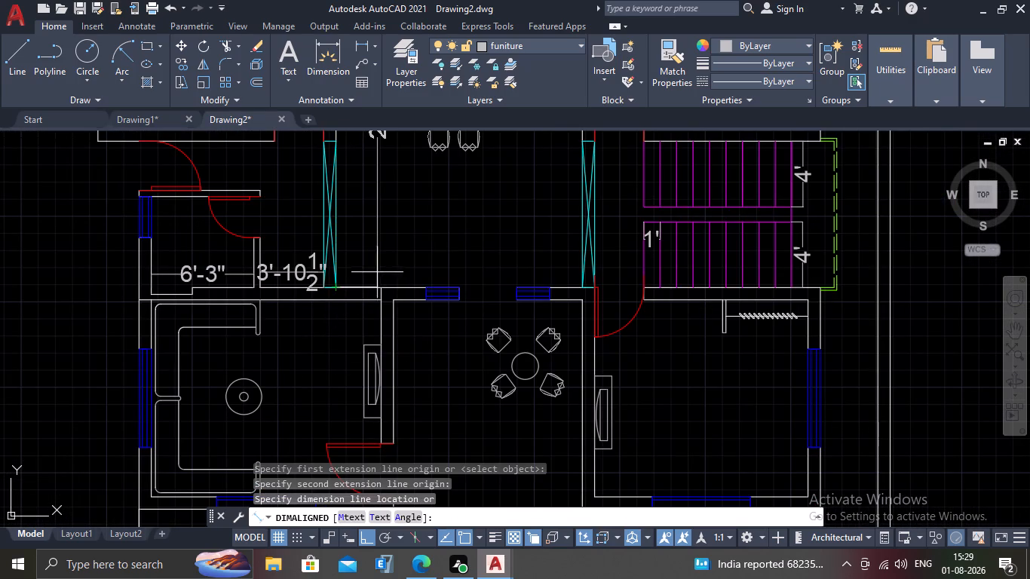
pyautogui.click(394, 282)
# Dimension the sofa room's inner width along its upper wall, placing the dimension line level with the top of the TV unit.
pyautogui.scroll(-3, 394, 283)
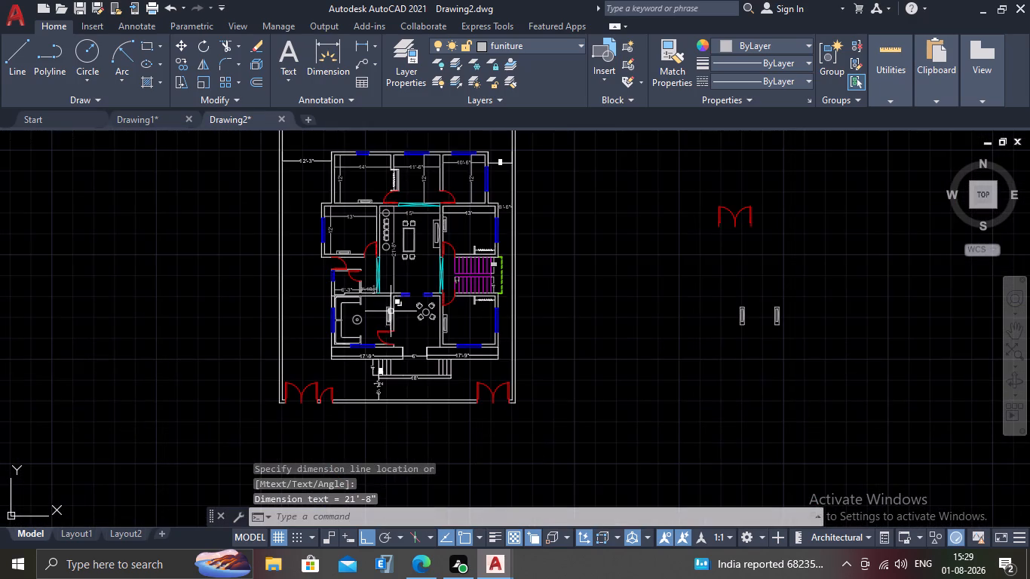
pyautogui.scroll(2, 385, 291)
pyautogui.moveTo(385, 291); pyautogui.dragTo(373, 310, button='middle')
pyautogui.moveTo(369, 321); pyautogui.dragTo(369, 326, button='middle')
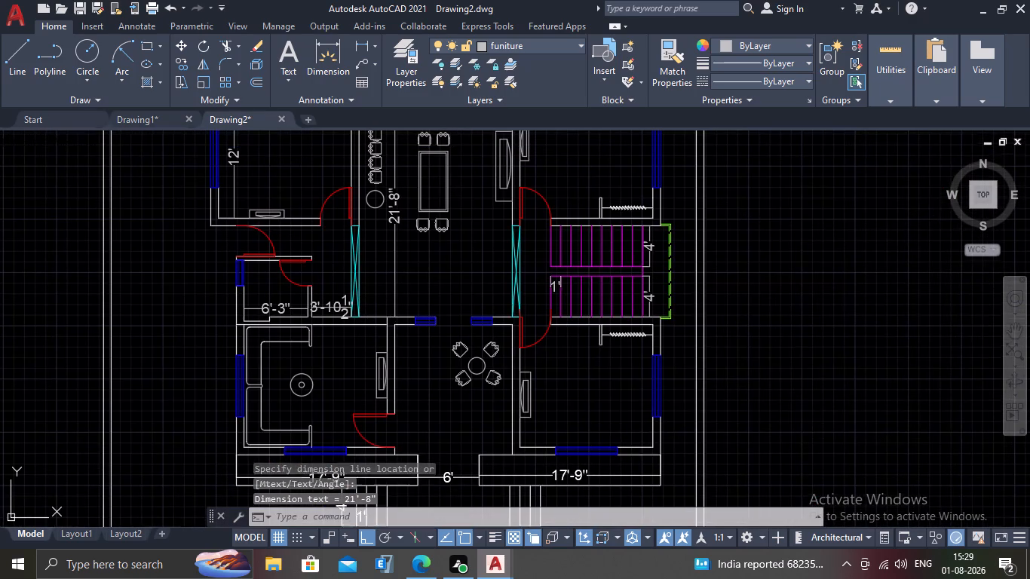
pyautogui.moveTo(369, 326); pyautogui.dragTo(357, 354, button='middle')
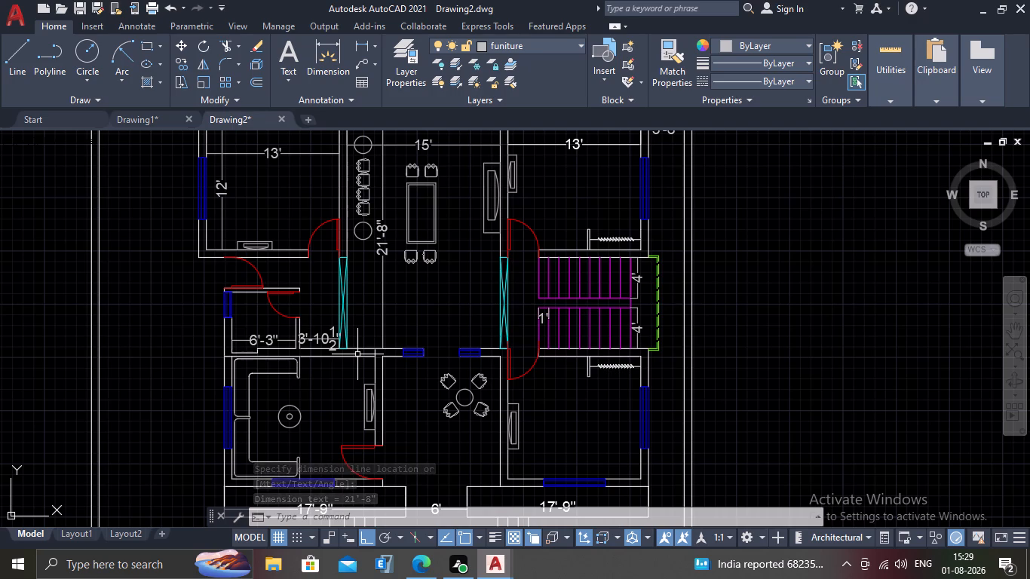
pyautogui.scroll(-1, 357, 354)
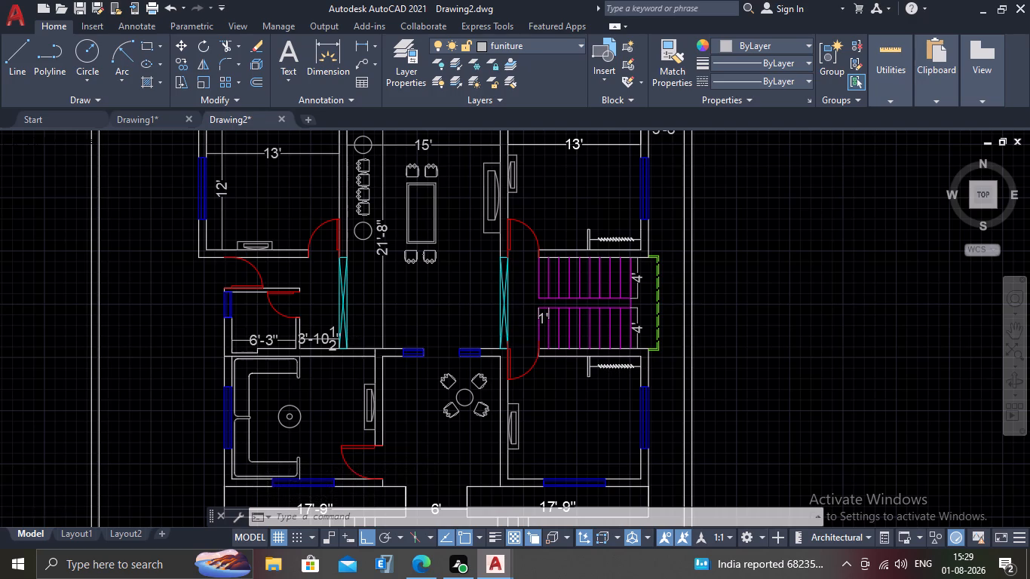
pyautogui.moveTo(359, 380); pyautogui.dragTo(363, 331, button='middle')
pyautogui.scroll(2, 359, 380)
pyautogui.middleClick(314, 368)
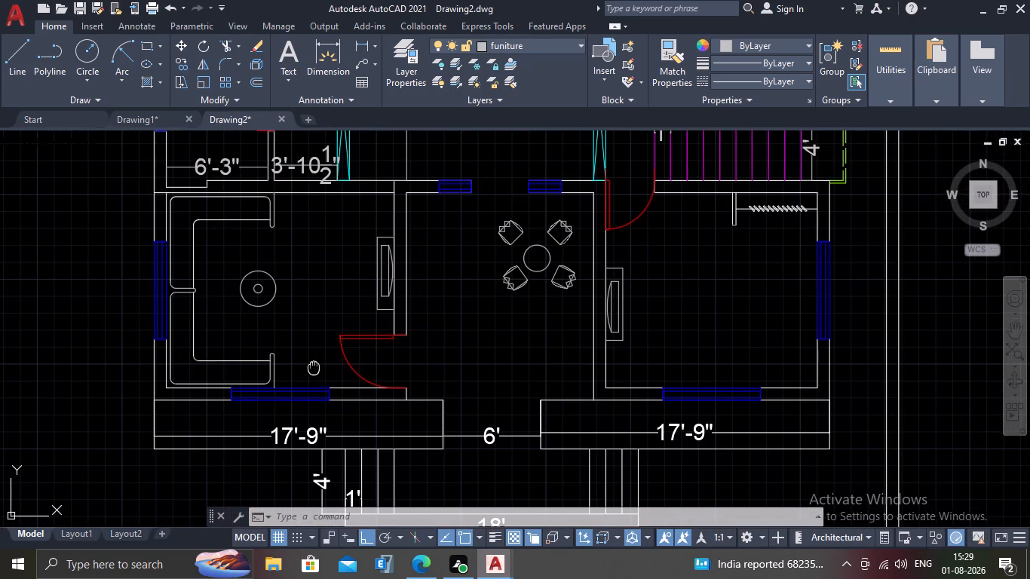
pyautogui.press('Return')
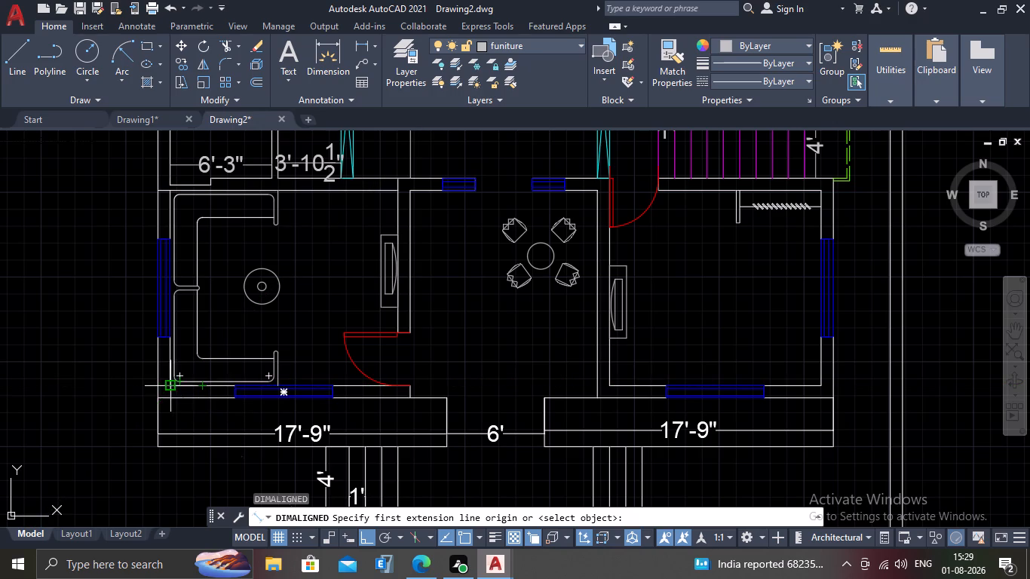
pyautogui.moveTo(176, 277); pyautogui.dragTo(177, 319, button='middle')
pyautogui.scroll(2, 184, 288)
pyautogui.moveTo(179, 281); pyautogui.dragTo(182, 322, button='middle')
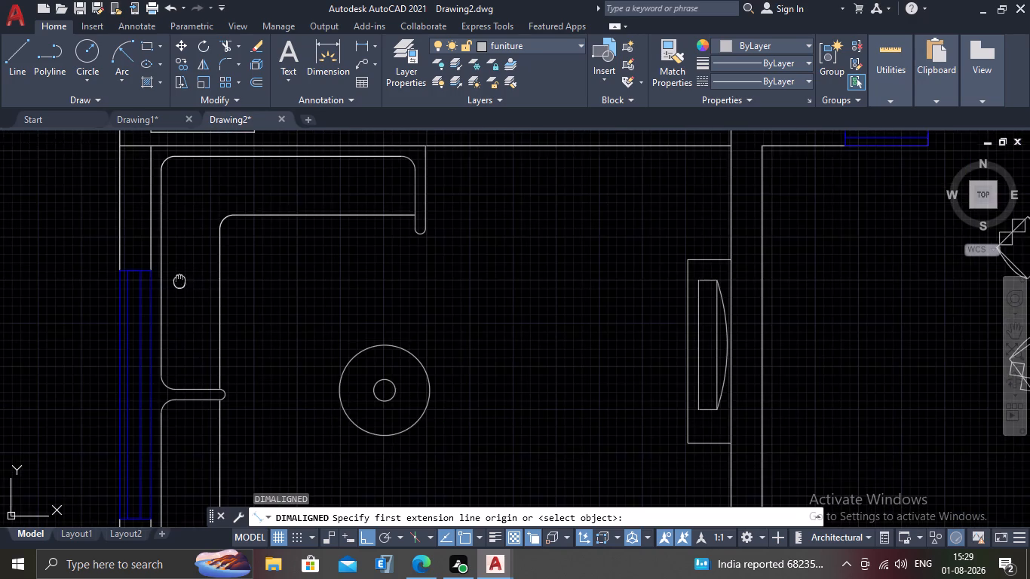
pyautogui.moveTo(182, 322); pyautogui.dragTo(188, 361, button='middle')
pyautogui.click(161, 221)
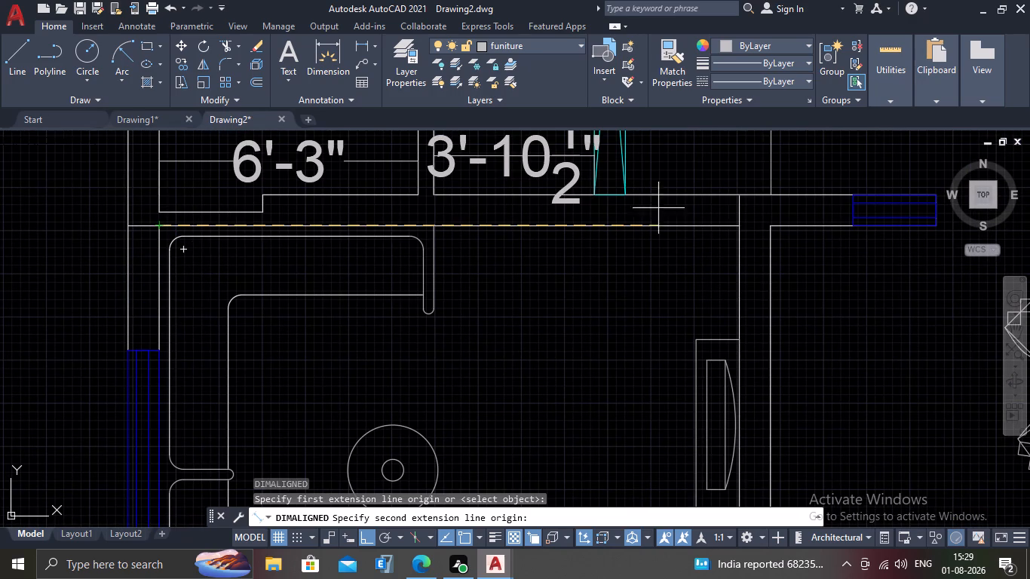
pyautogui.click(740, 225)
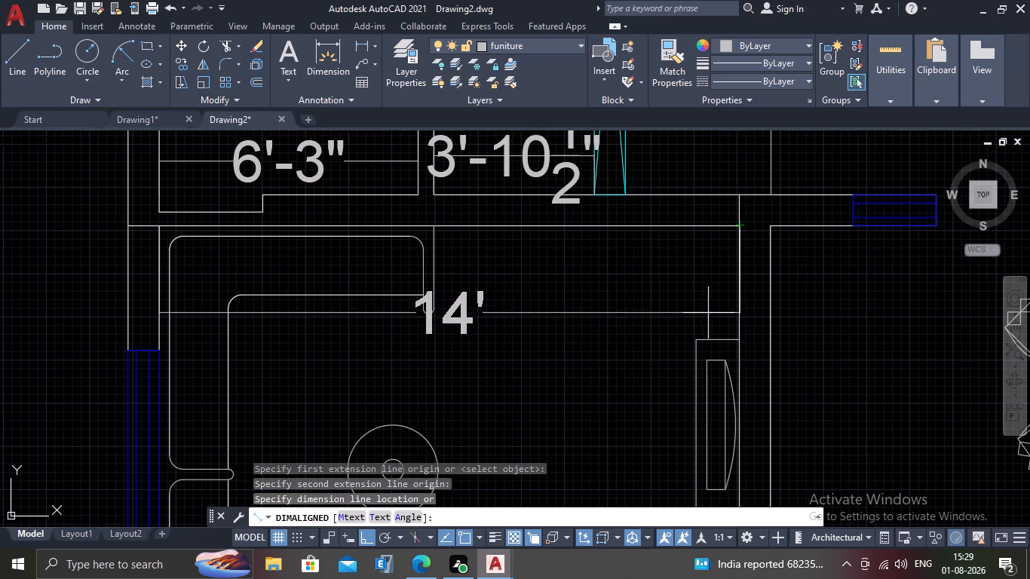
pyautogui.click(704, 341)
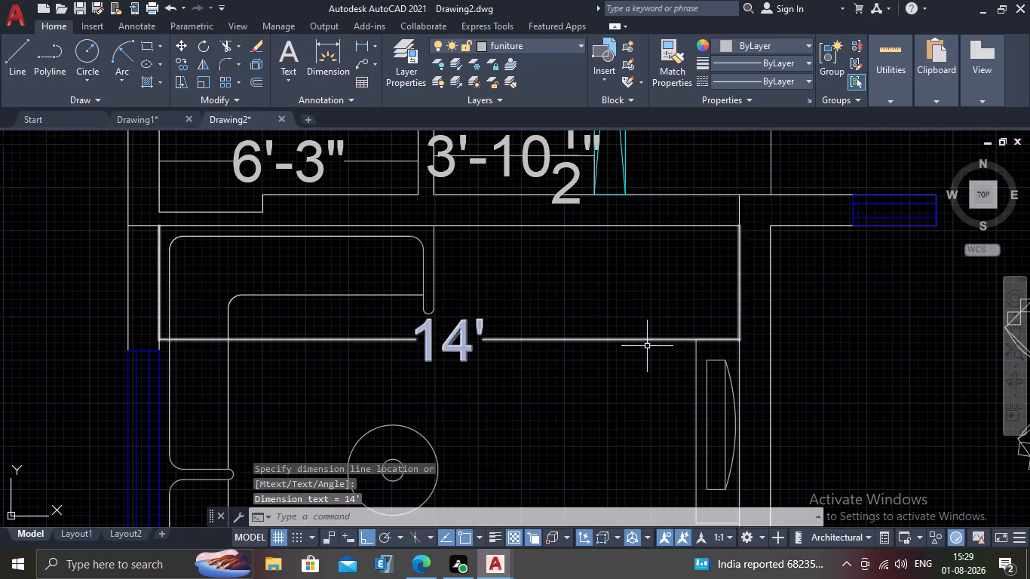
# Dimension the sofa room's depth from its upper inner corner to the lower wall's outer face, placing the dimension line through the door swing.
pyautogui.scroll(-2, 645, 347)
pyautogui.moveTo(556, 406); pyautogui.dragTo(549, 319, button='middle')
pyautogui.press('Return')
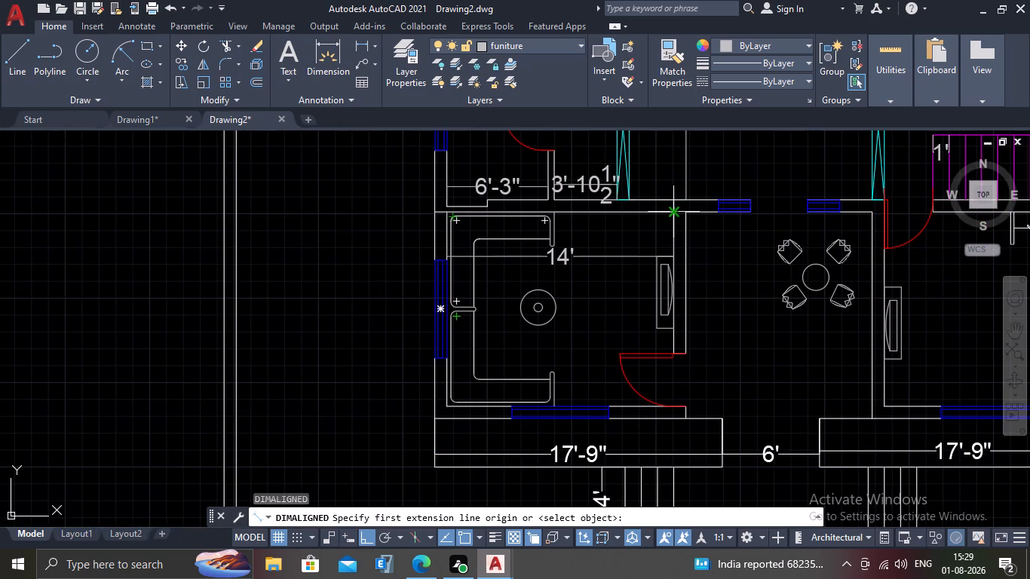
pyautogui.scroll(2, 677, 219)
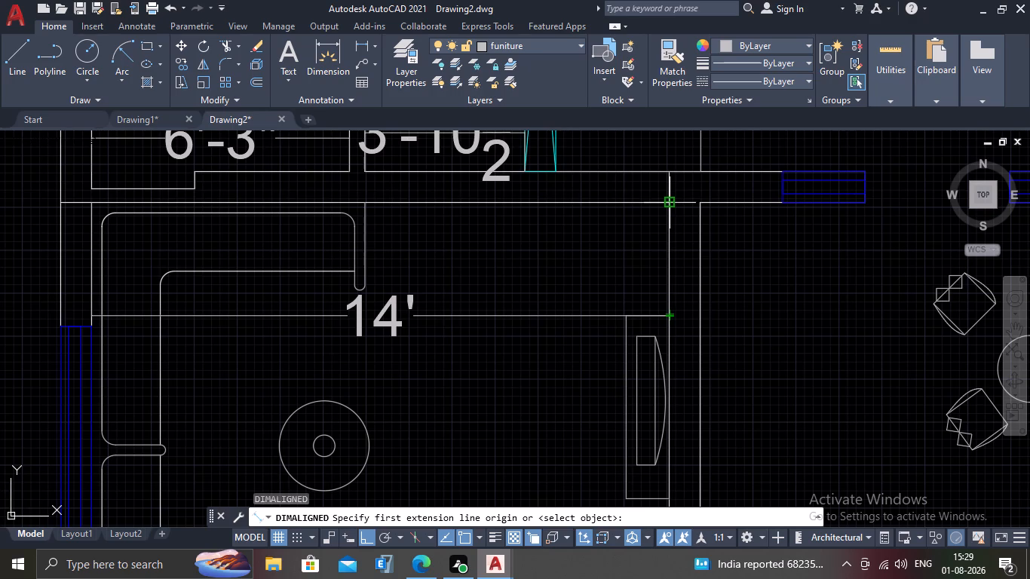
pyautogui.moveTo(671, 204); pyautogui.dragTo(668, 214)
pyautogui.scroll(-2, 623, 369)
pyautogui.moveTo(626, 405); pyautogui.dragTo(627, 293, button='middle')
pyautogui.scroll(2, 637, 390)
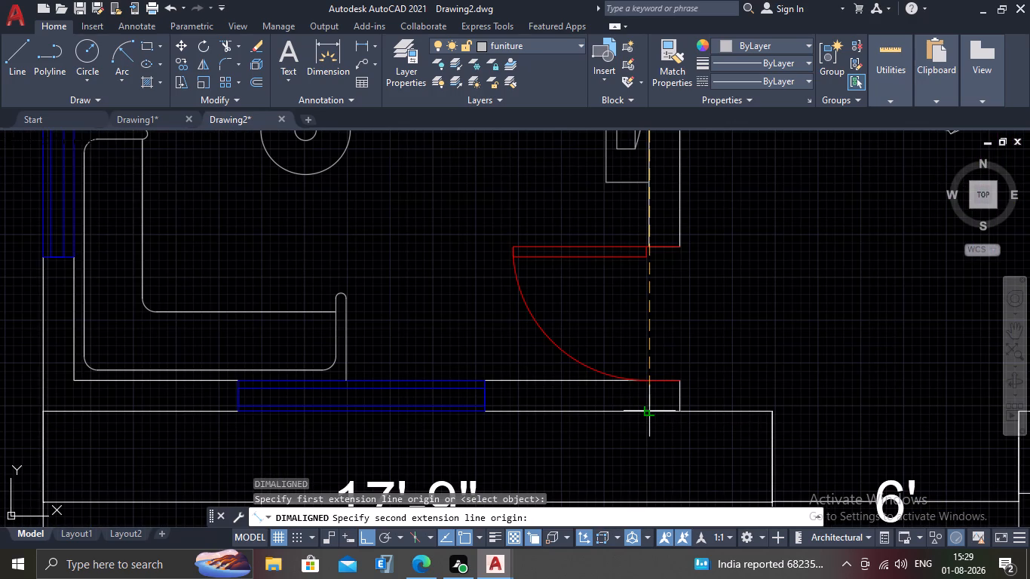
pyautogui.click(653, 415)
pyautogui.click(530, 395)
pyautogui.scroll(-1, 529, 395)
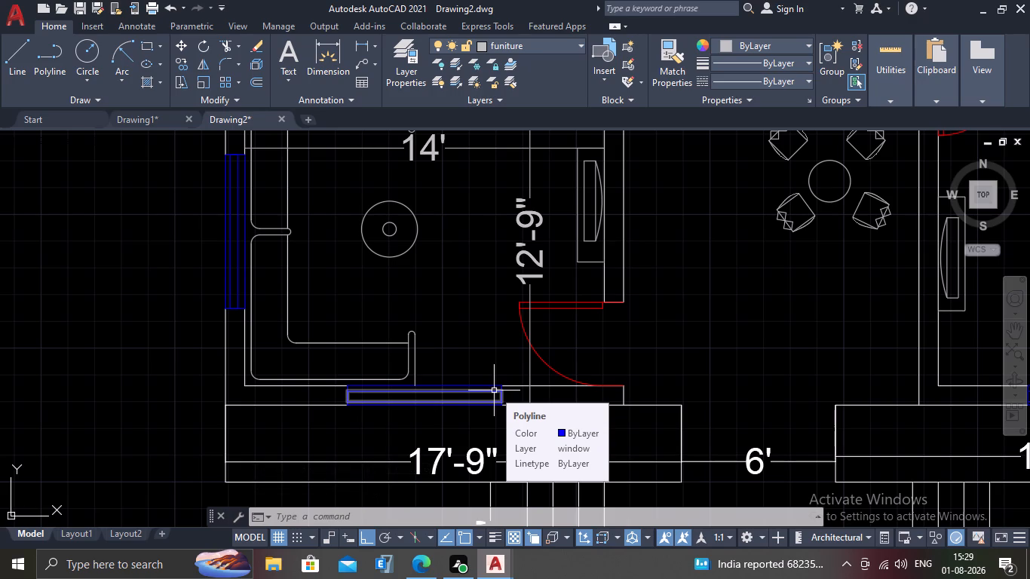
# Stretch the lower end of the sofa room's depth dimension up to the lower wall's inner face.
pyautogui.moveTo(567, 412); pyautogui.dragTo(551, 405, button='middle')
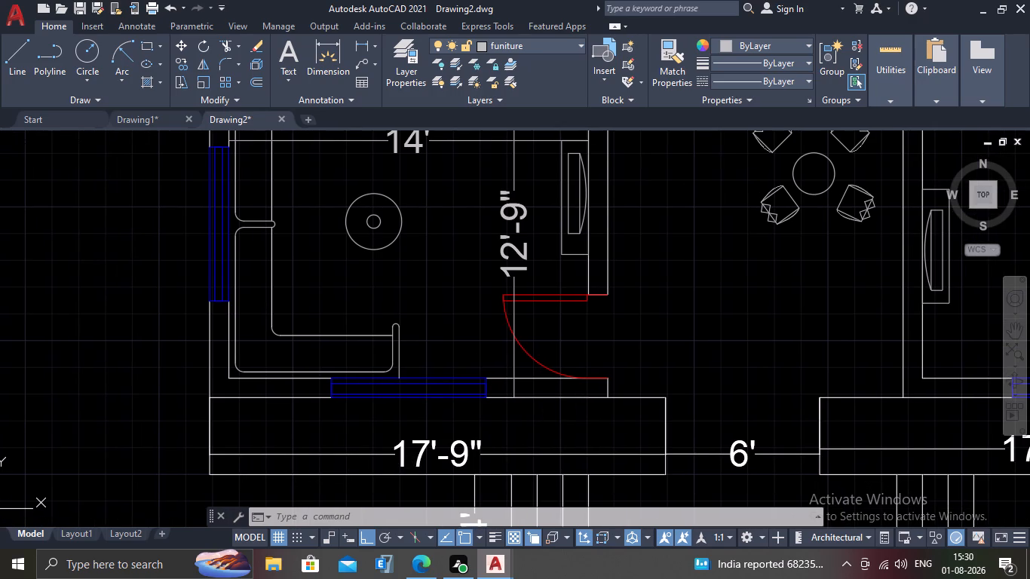
pyautogui.press('Escape')
pyautogui.press('Escape')
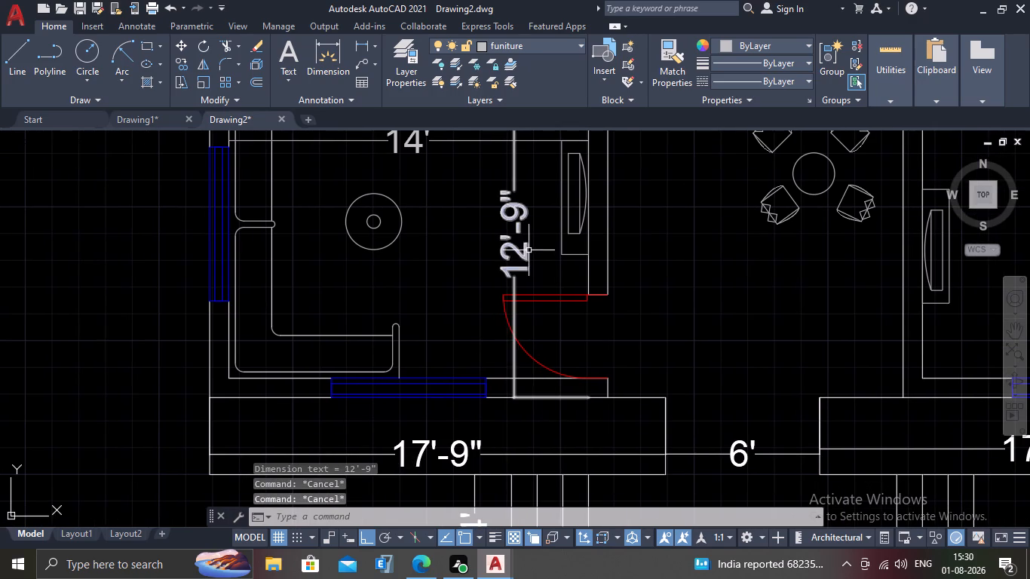
pyautogui.click(526, 250)
pyautogui.click(512, 396)
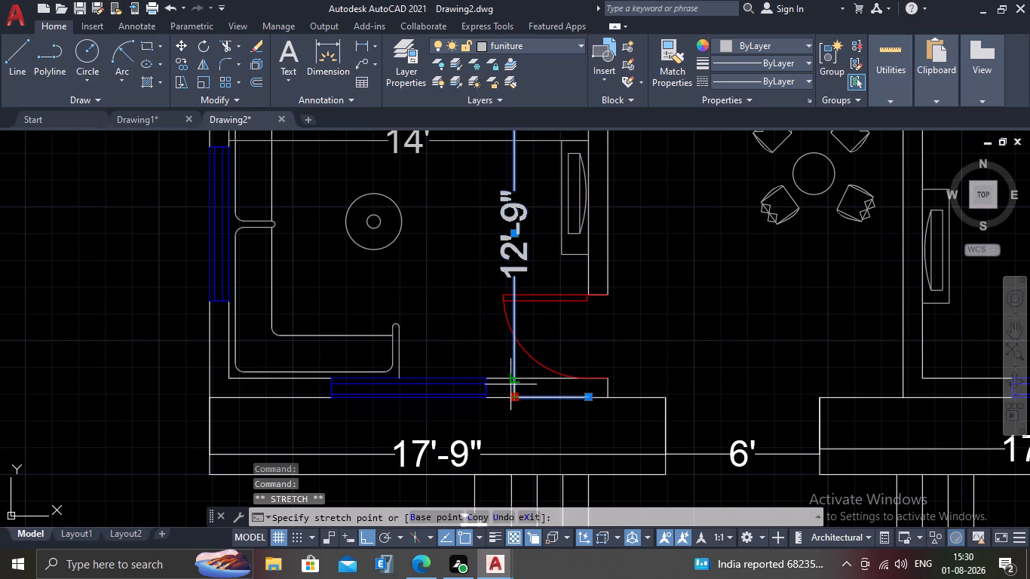
pyautogui.click(516, 378)
pyautogui.scroll(2, 518, 410)
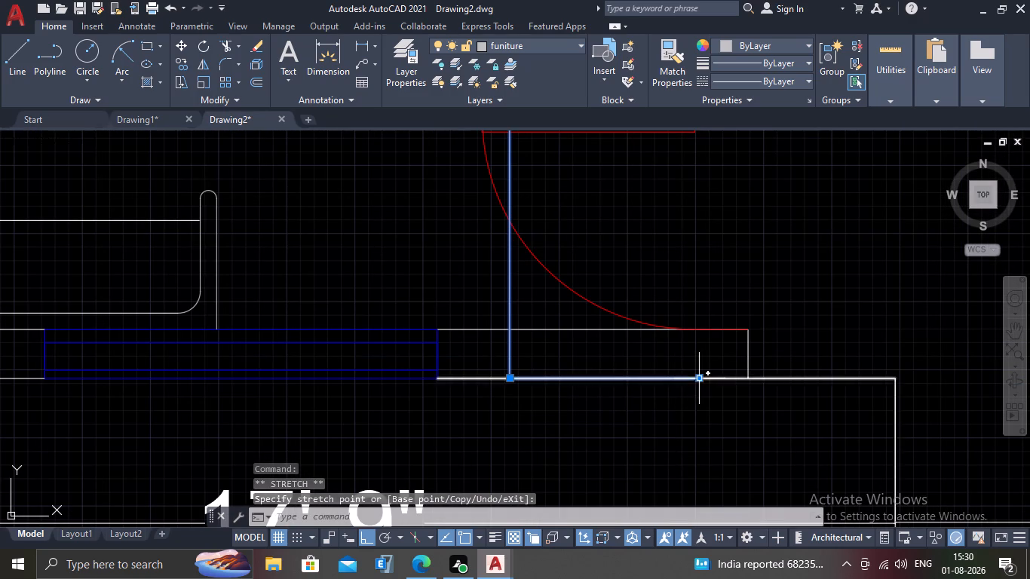
pyautogui.moveTo(702, 379); pyautogui.dragTo(700, 368)
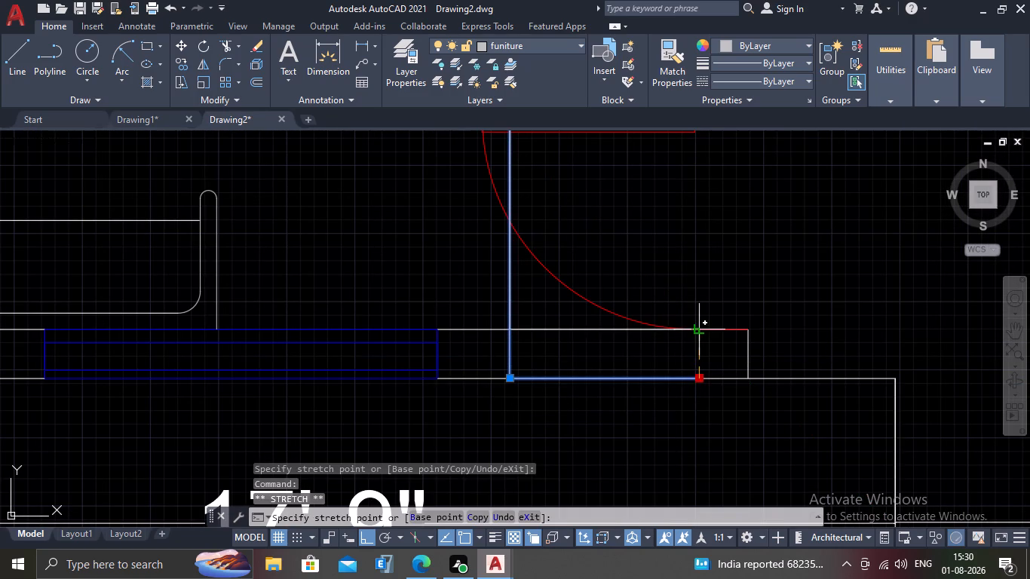
pyautogui.click(699, 329)
pyautogui.scroll(-2, 596, 363)
pyautogui.press('Escape')
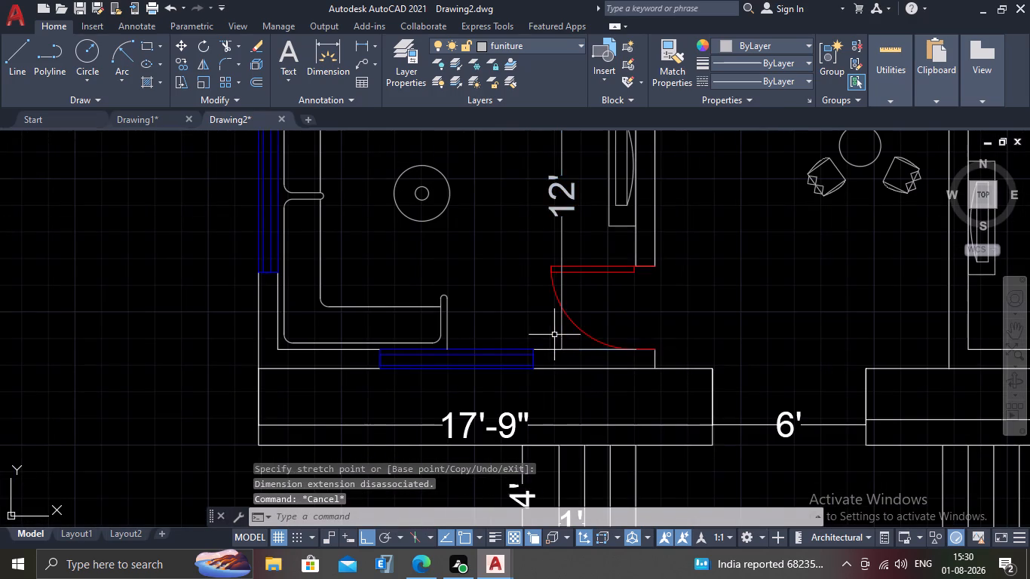
# Dimension the inner depth of the room below the staircase from its door jamb to the lower wall, placing the dimension beside the jamb.
pyautogui.scroll(-2, 553, 336)
pyautogui.moveTo(569, 389); pyautogui.dragTo(426, 344, button='middle')
pyautogui.moveTo(658, 299); pyautogui.dragTo(638, 350, button='middle')
pyautogui.scroll(1, 621, 282)
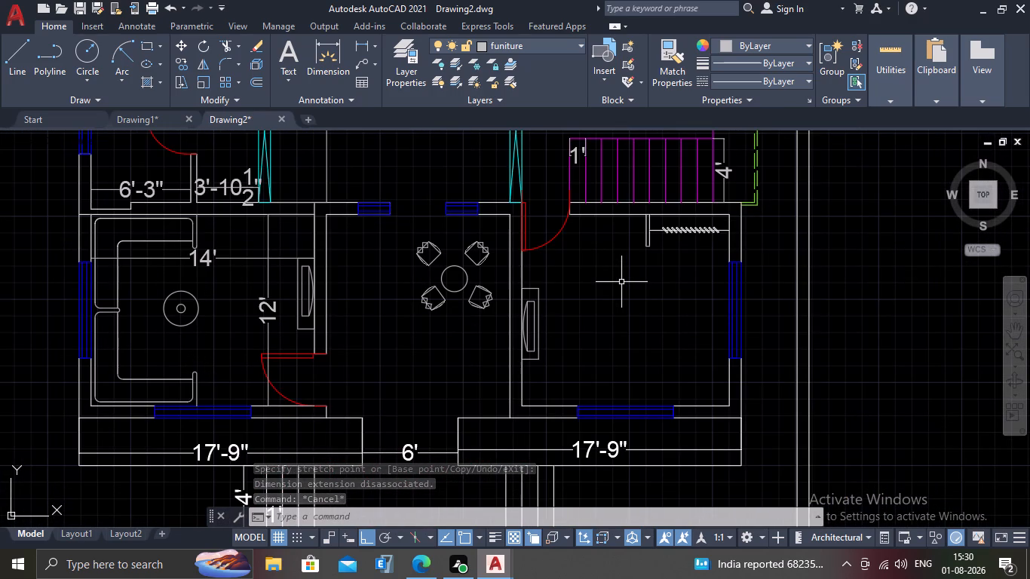
pyautogui.write('DAL')
pyautogui.press('Return')
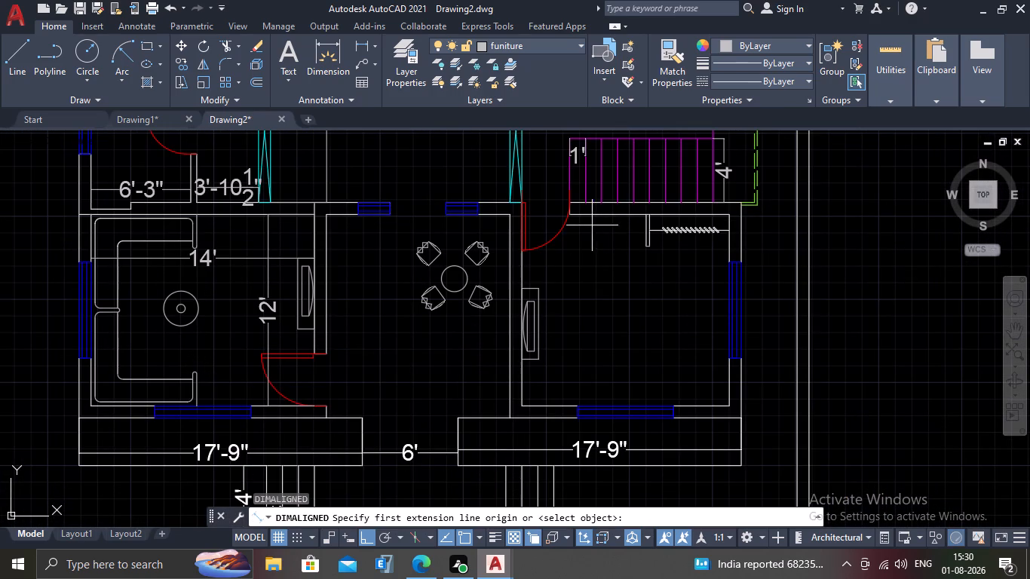
pyautogui.moveTo(569, 215); pyautogui.dragTo(570, 223)
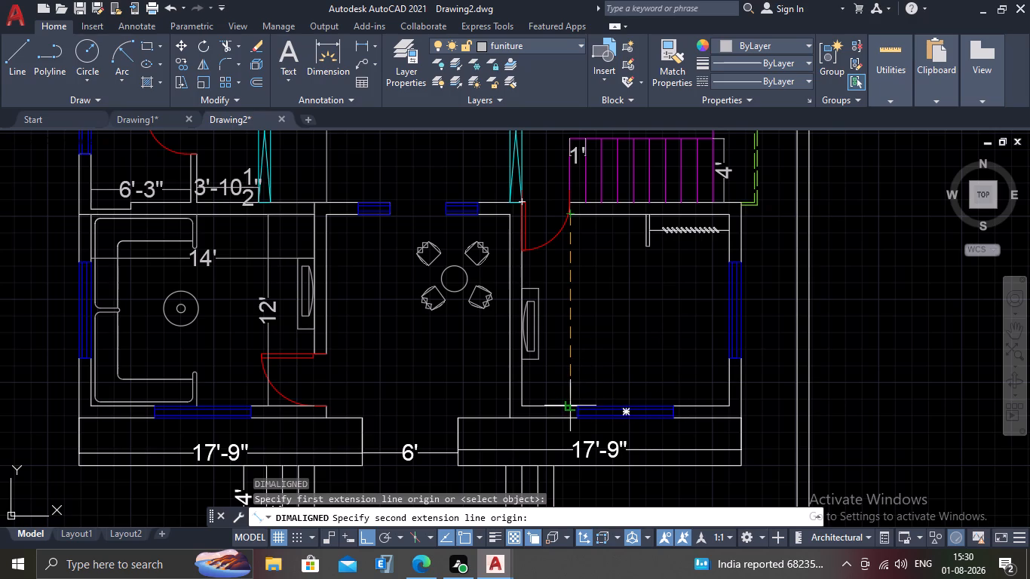
pyautogui.click(569, 409)
pyautogui.click(574, 399)
# Dimension the inner width of the room below the staircase along its lower wall, placing the dimension just above the window.
pyautogui.press('Return')
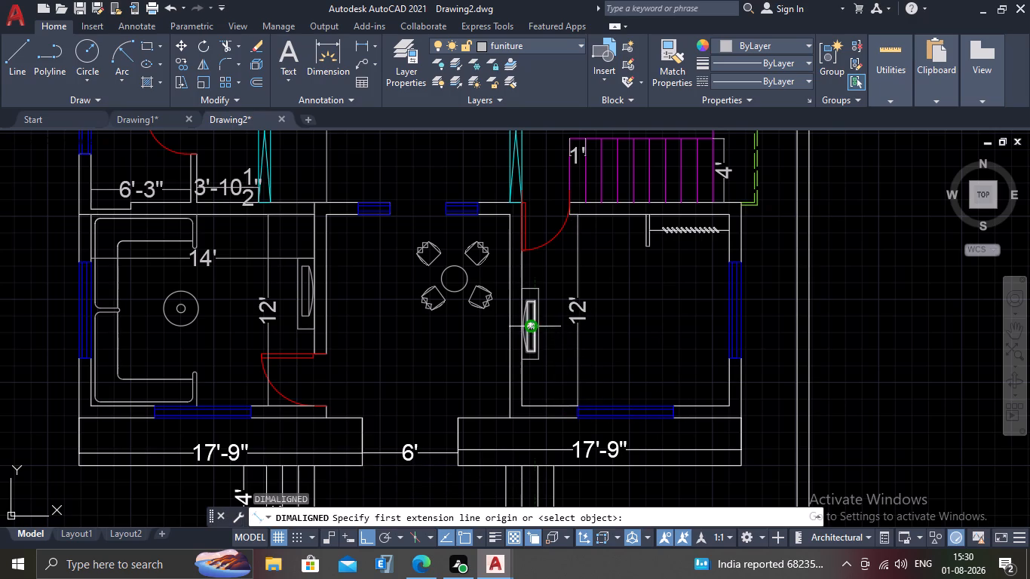
pyautogui.click(522, 410)
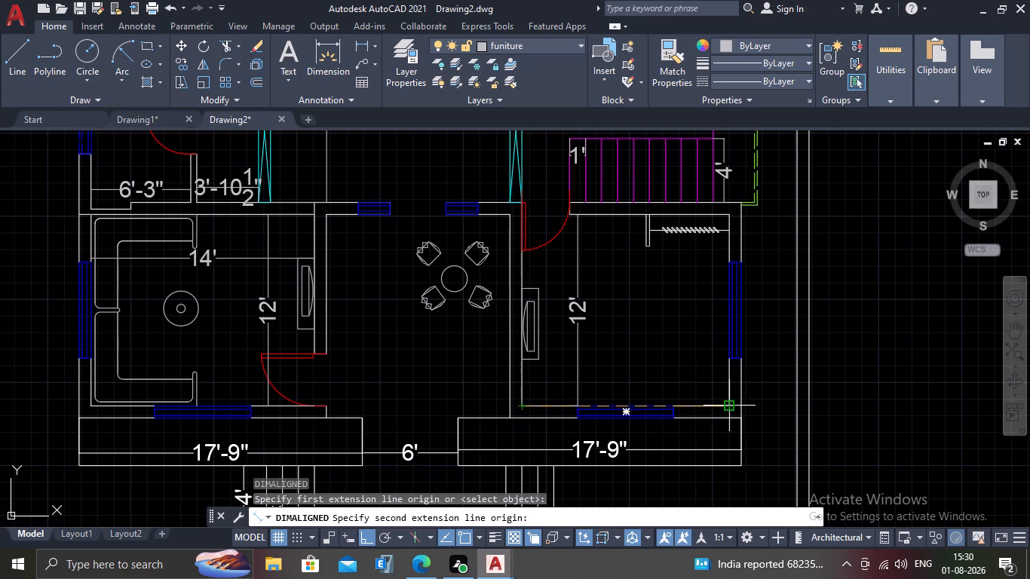
pyautogui.click(729, 409)
pyautogui.click(710, 385)
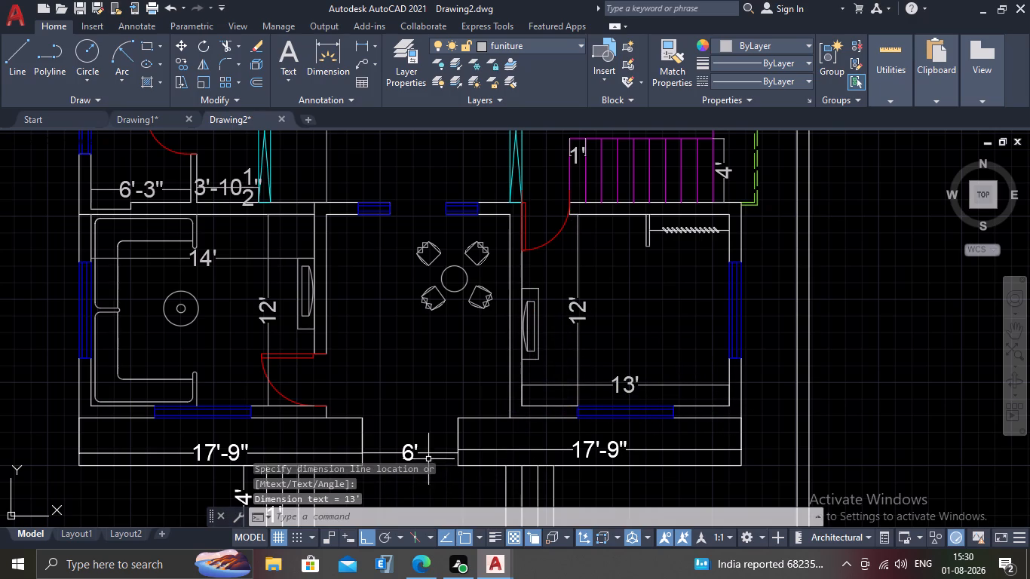
# Dimension the inner width of the middle space with the round table along its upper wall, placing the dimension just below that wall.
pyautogui.press('Return')
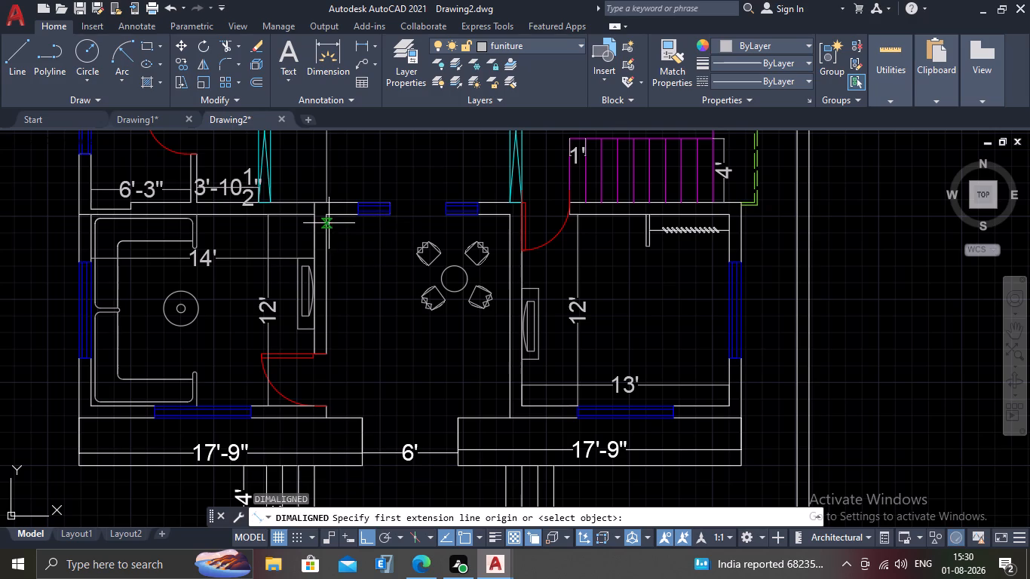
pyautogui.click(326, 218)
pyautogui.click(507, 218)
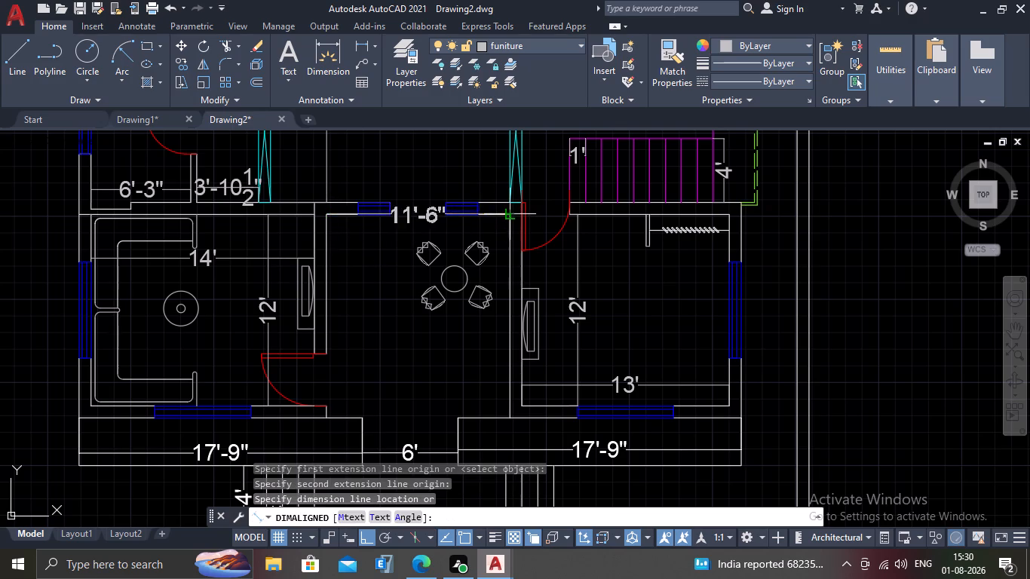
pyautogui.click(507, 230)
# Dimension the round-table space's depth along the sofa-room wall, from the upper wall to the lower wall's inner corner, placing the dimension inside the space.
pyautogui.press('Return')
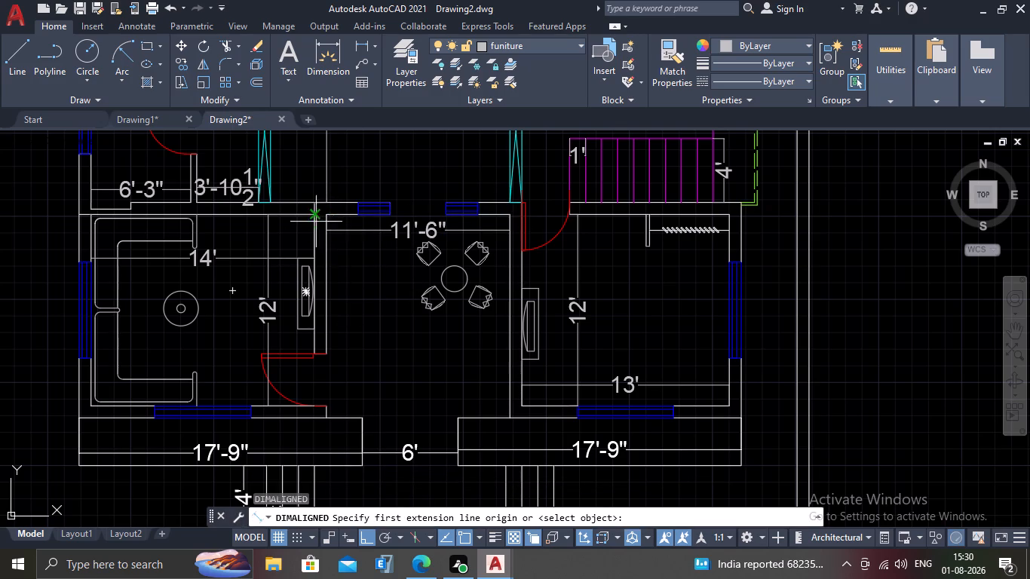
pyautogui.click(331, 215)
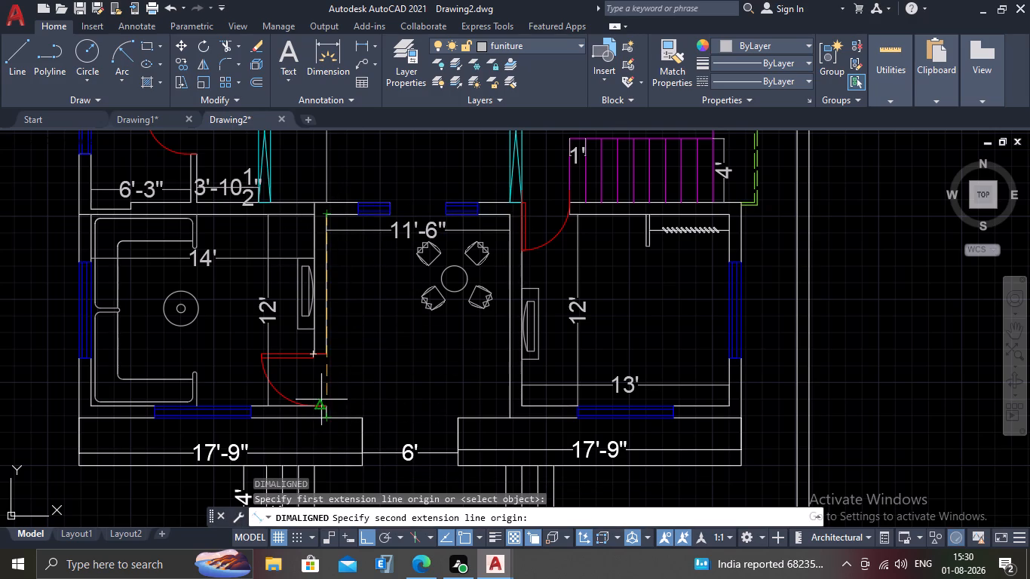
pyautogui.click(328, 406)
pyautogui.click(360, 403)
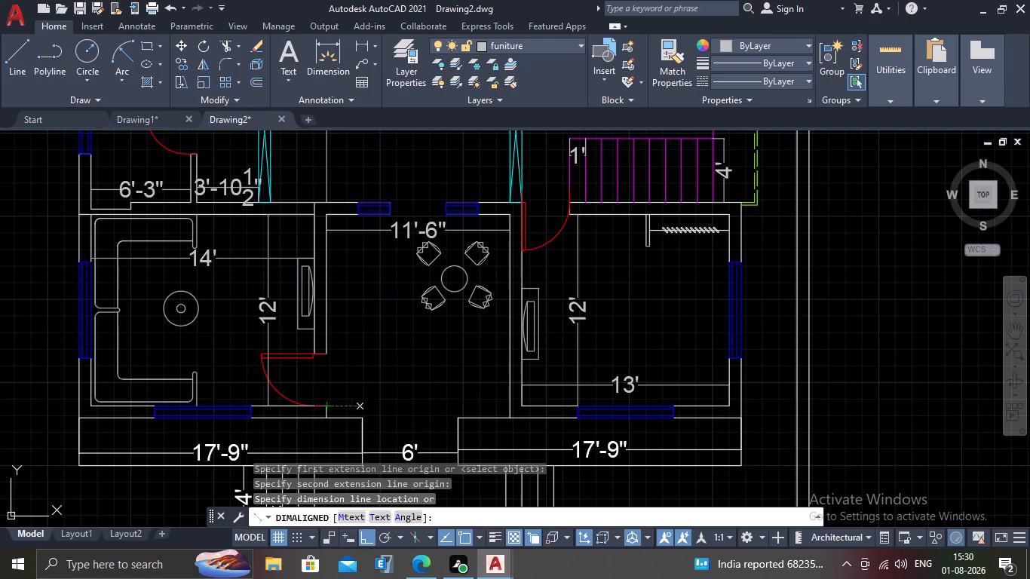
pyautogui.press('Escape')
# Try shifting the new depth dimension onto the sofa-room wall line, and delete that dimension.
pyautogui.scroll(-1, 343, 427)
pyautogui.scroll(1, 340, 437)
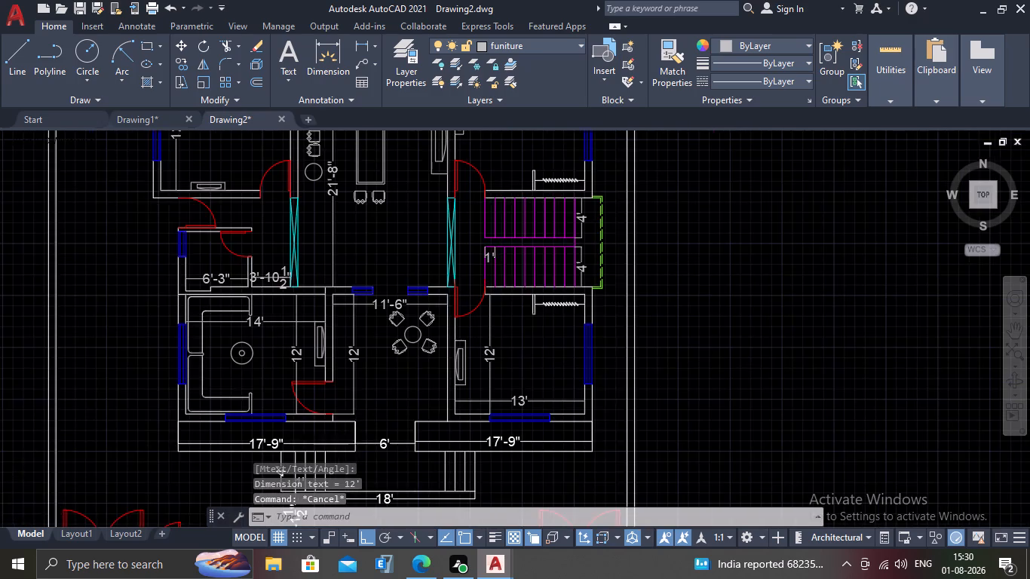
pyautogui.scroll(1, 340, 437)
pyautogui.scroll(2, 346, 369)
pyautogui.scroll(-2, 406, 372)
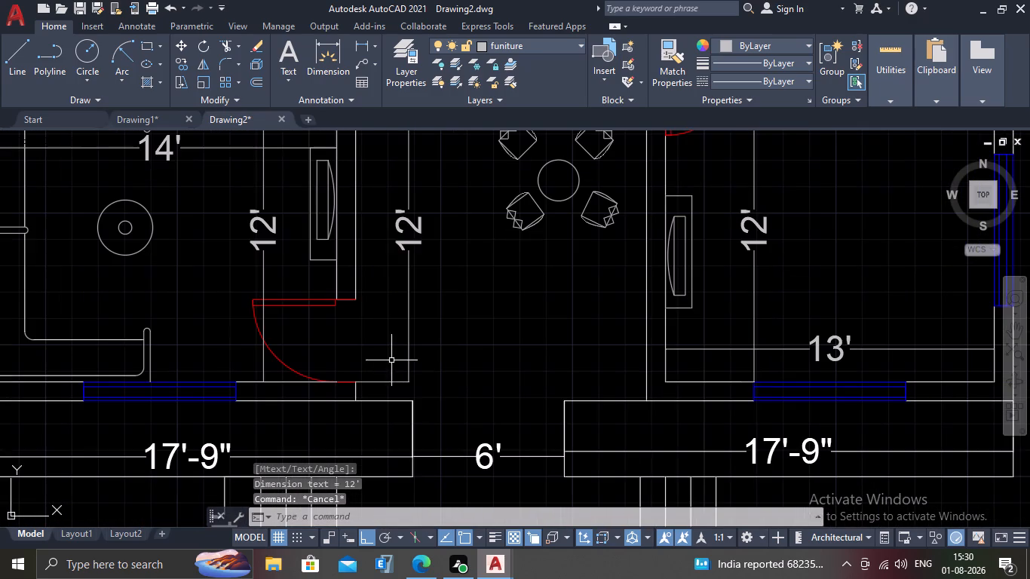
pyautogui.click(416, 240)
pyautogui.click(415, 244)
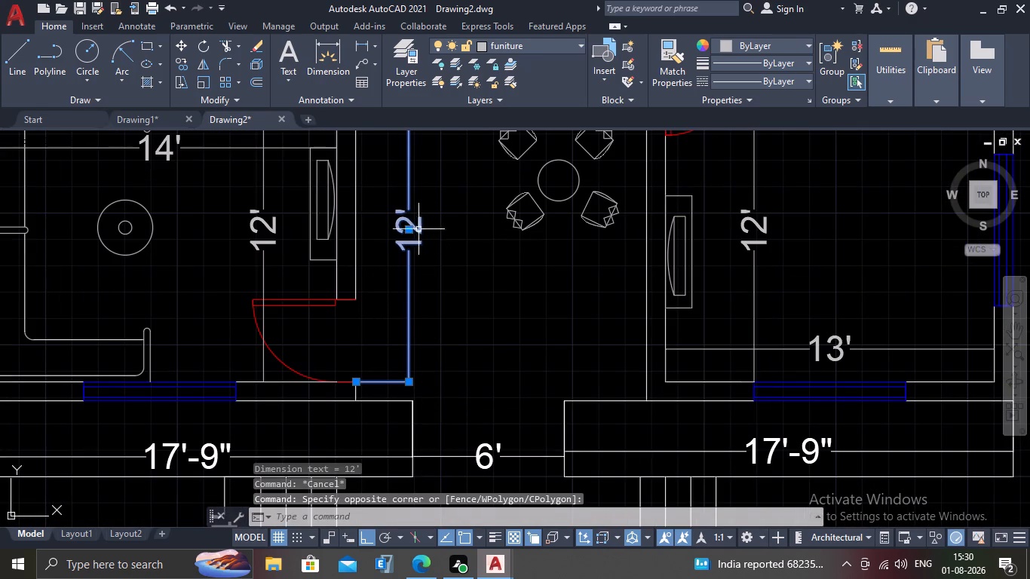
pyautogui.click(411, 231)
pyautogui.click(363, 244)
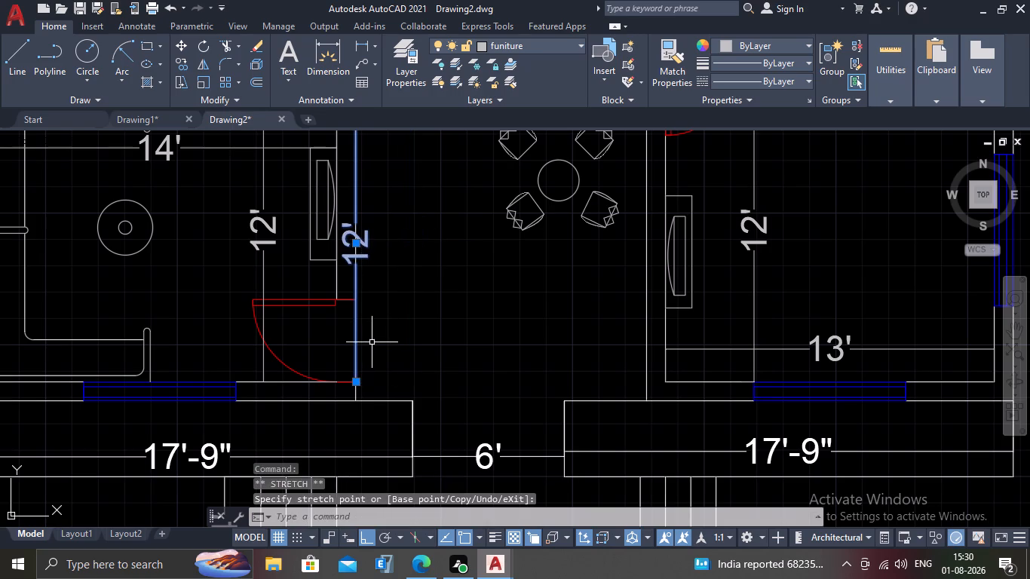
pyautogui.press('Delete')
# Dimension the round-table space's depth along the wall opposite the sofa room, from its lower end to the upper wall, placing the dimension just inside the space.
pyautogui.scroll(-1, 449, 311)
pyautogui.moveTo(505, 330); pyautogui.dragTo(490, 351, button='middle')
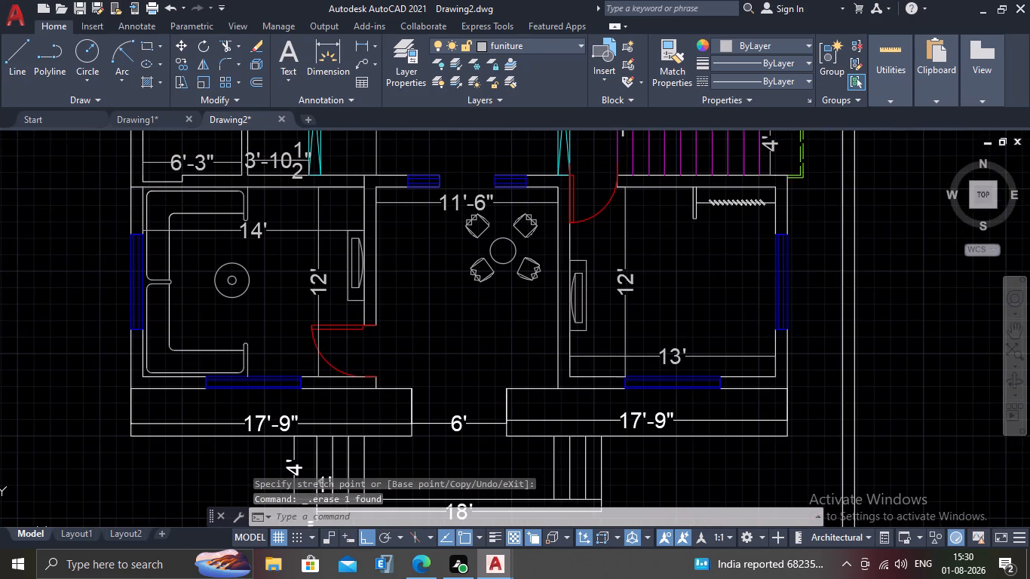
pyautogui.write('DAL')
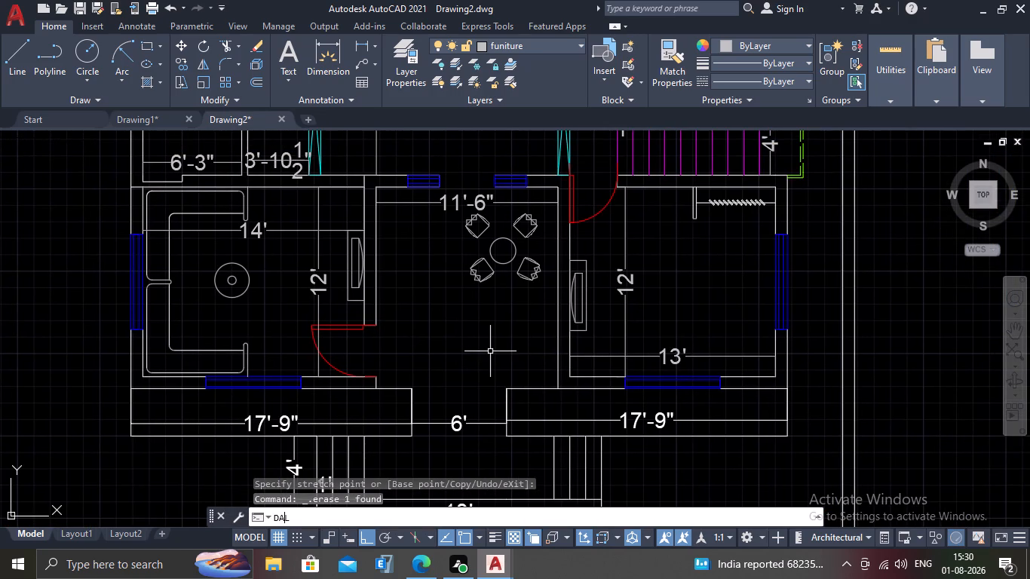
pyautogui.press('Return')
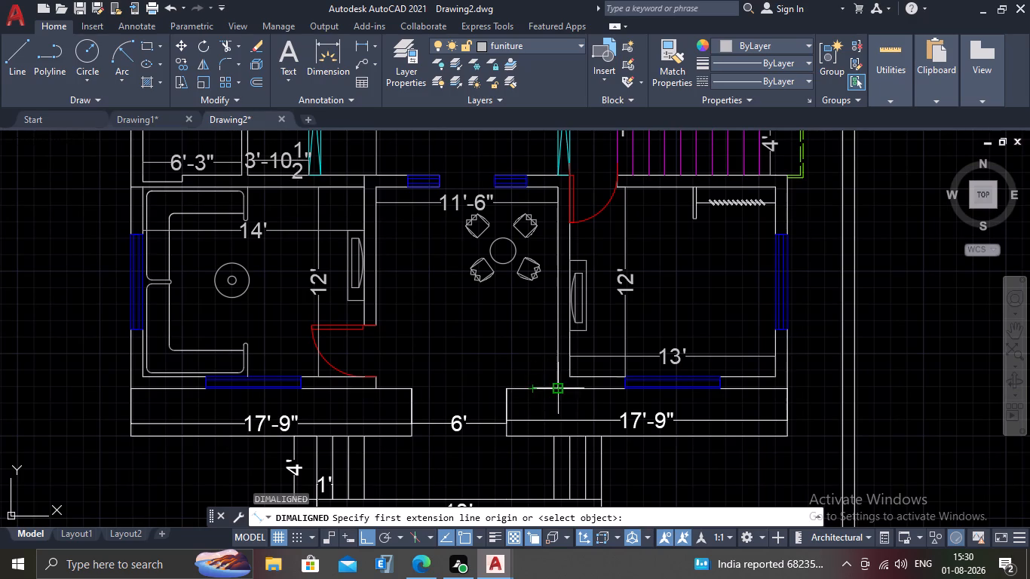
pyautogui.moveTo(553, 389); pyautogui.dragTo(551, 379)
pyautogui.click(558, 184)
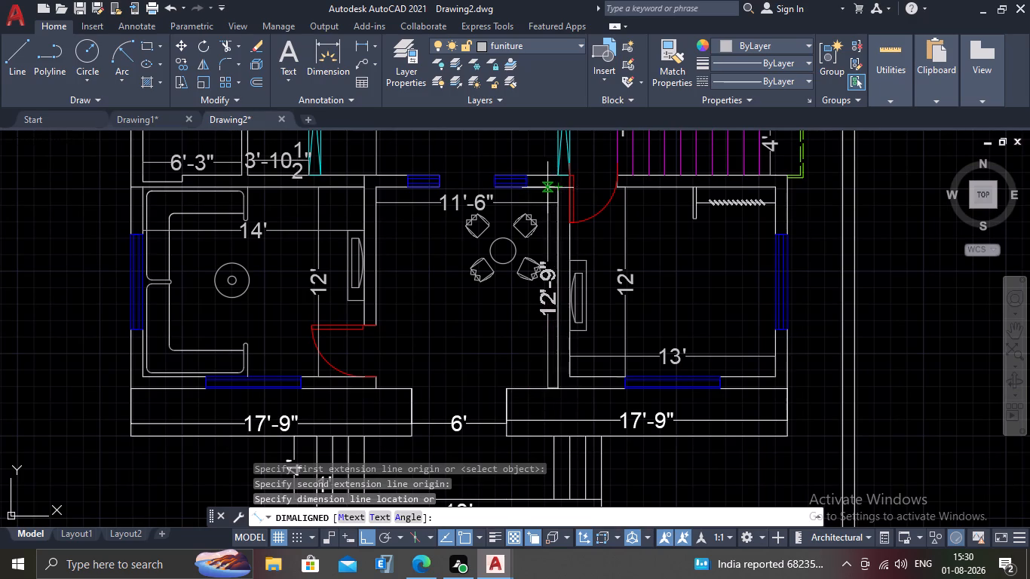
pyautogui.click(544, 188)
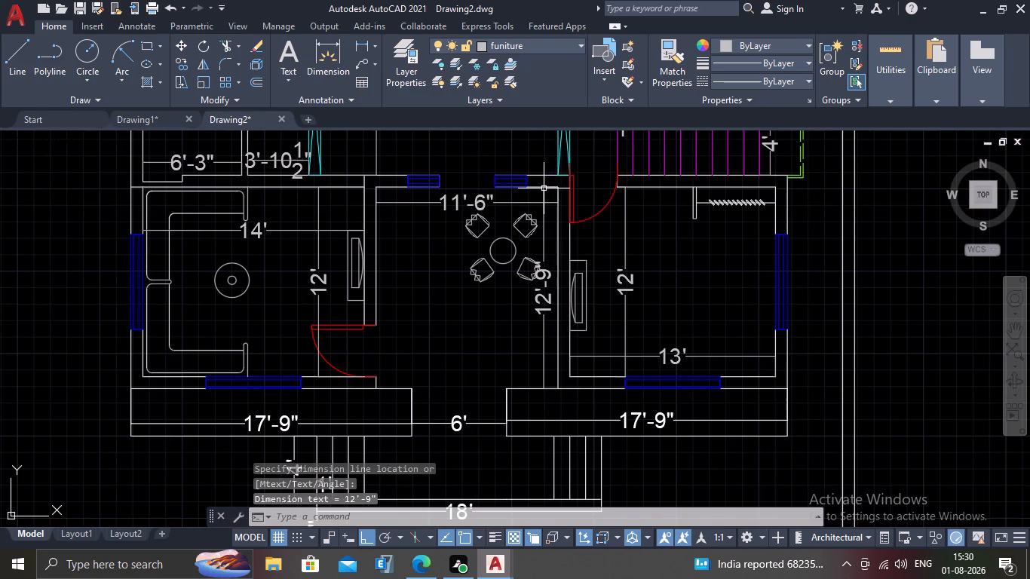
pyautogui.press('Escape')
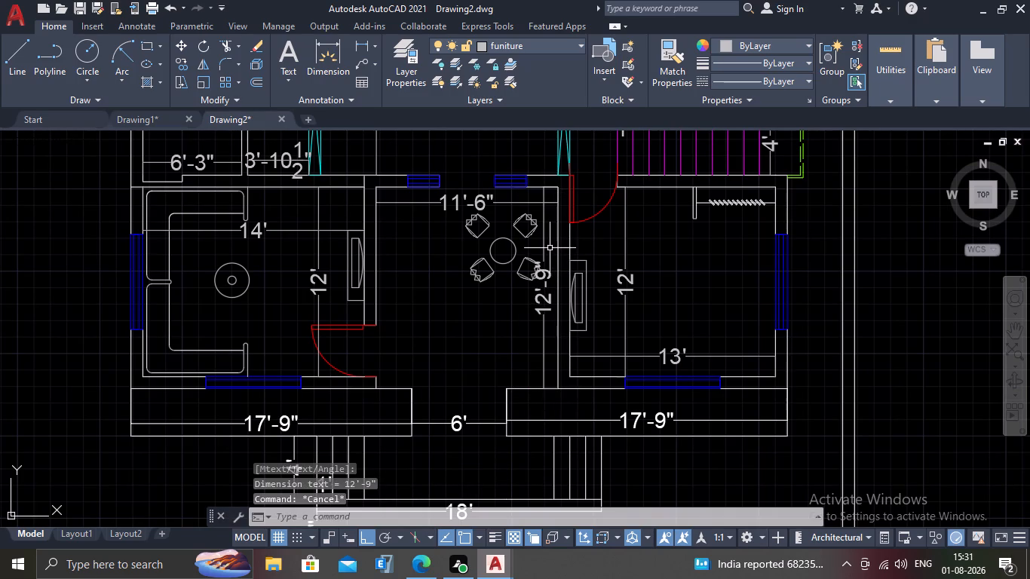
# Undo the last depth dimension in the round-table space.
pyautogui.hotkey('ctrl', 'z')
# Review the whole floor plan within its boundary, including the rooms and their dimensions.
pyautogui.scroll(-1, 528, 383)
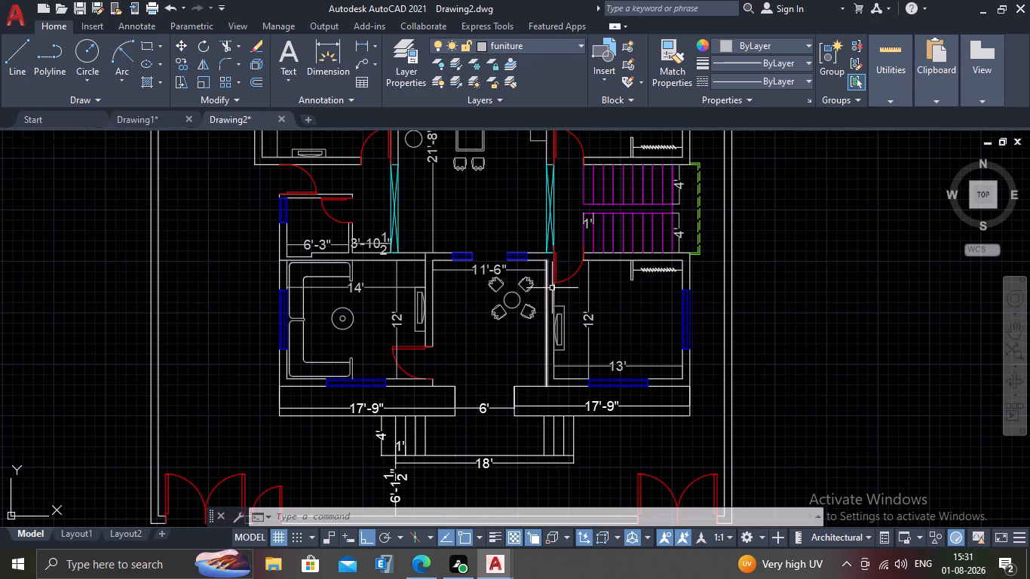
pyautogui.scroll(-2, 443, 325)
pyautogui.moveTo(443, 325); pyautogui.dragTo(605, 343, button='middle')
pyautogui.moveTo(587, 320); pyautogui.dragTo(578, 391, button='middle')
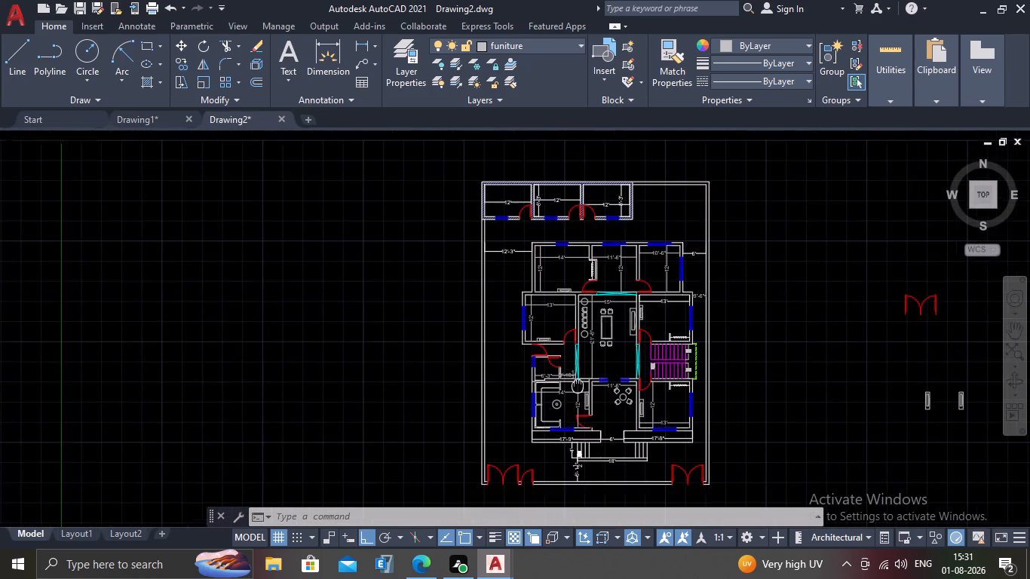
pyautogui.moveTo(578, 391); pyautogui.dragTo(575, 406, button='middle')
pyautogui.scroll(1, 544, 253)
pyautogui.moveTo(576, 324); pyautogui.dragTo(551, 280, button='middle')
pyautogui.scroll(1, 538, 279)
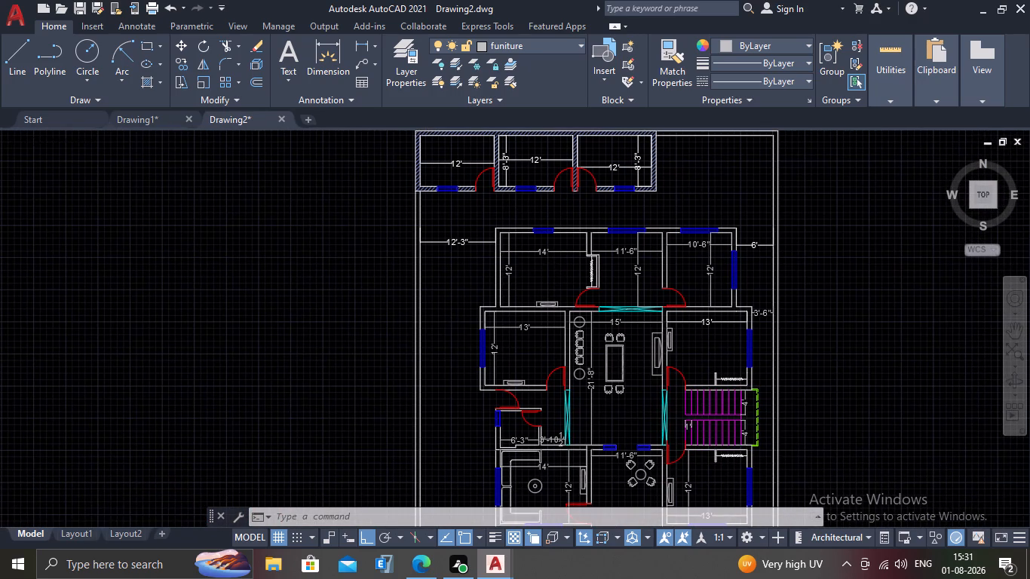
# Open DesignCenter, go up to the folder of sample drawings and try opening Analog Integrated Circuits.dwg.
pyautogui.hotkey('ctrl', '2')
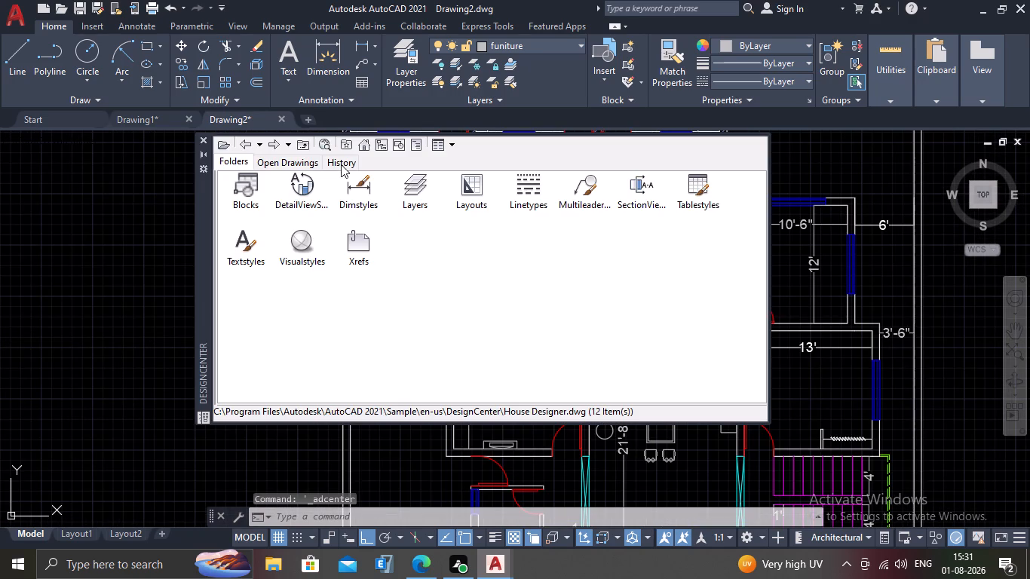
pyautogui.click(299, 149)
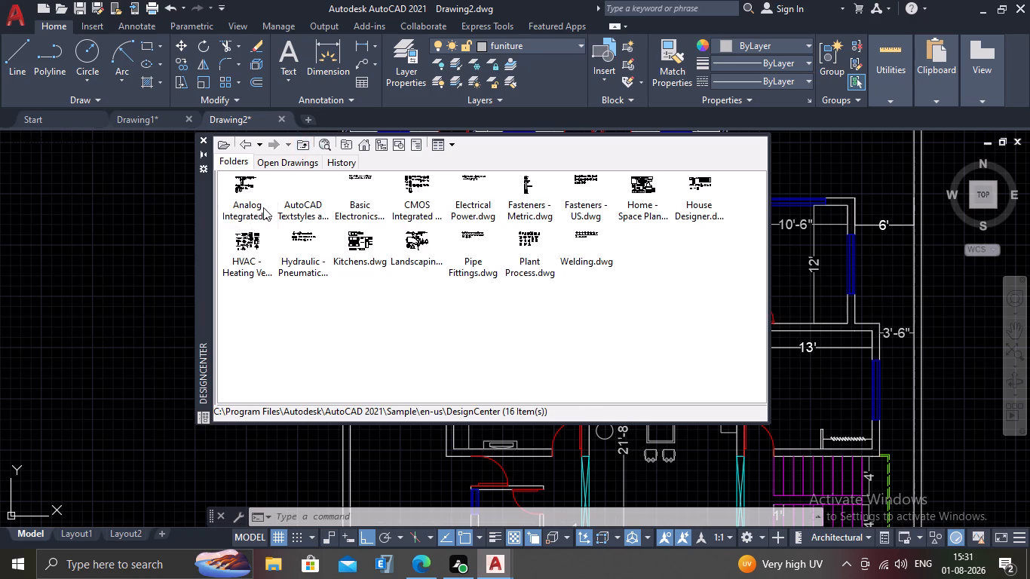
pyautogui.doubleClick(263, 207)
pyautogui.doubleClick(263, 207)
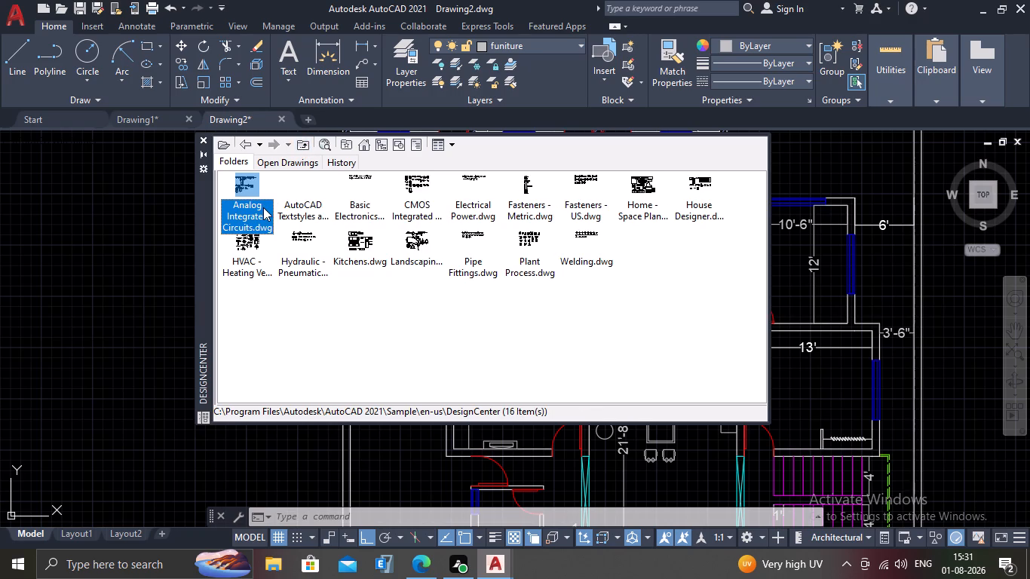
pyautogui.doubleClick(250, 222)
pyautogui.rightClick(250, 222)
pyautogui.doubleClick(235, 203)
pyautogui.click(314, 219)
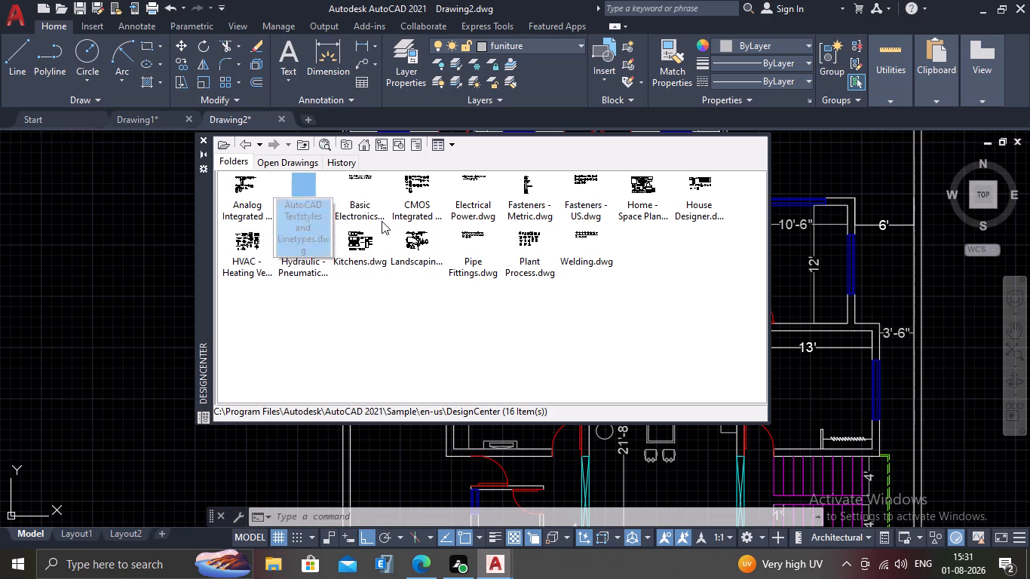
# Check the DesignCenter Favorites and folder tree, show the preview pane, and go to the home Sample folder.
pyautogui.click(344, 152)
pyautogui.click(343, 148)
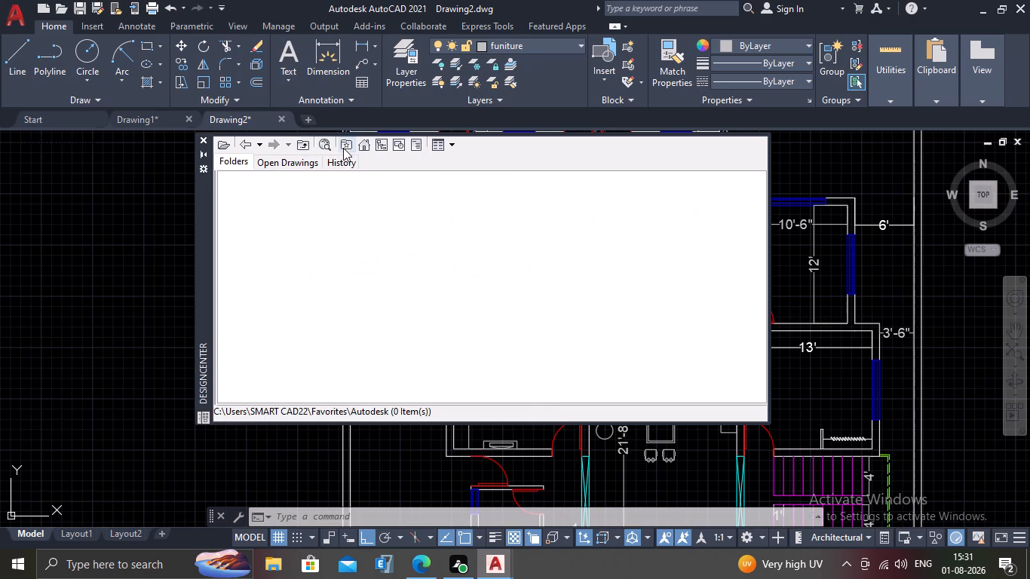
pyautogui.click(382, 144)
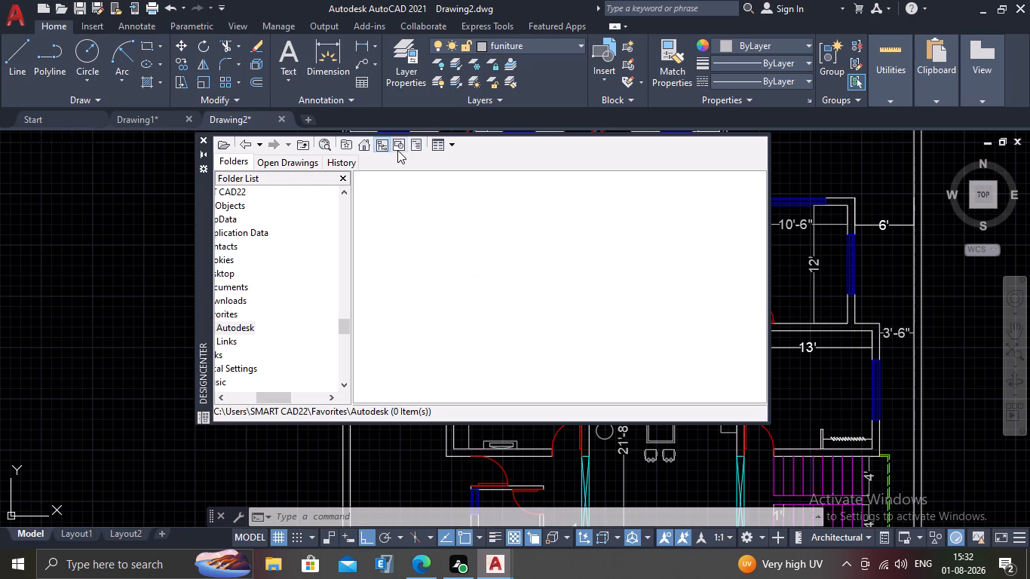
pyautogui.click(397, 150)
pyautogui.click(343, 179)
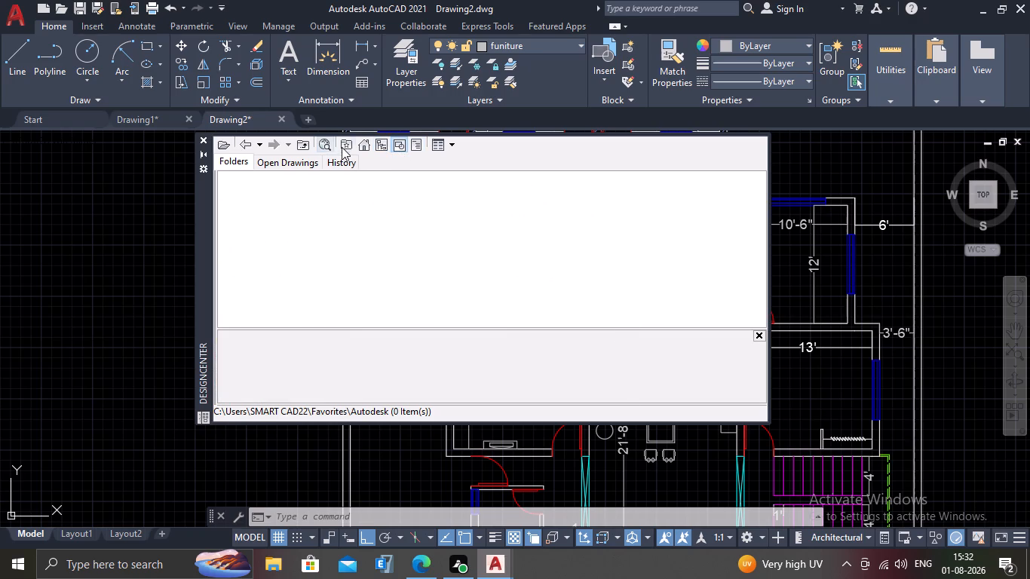
pyautogui.click(344, 146)
pyautogui.click(355, 146)
pyautogui.click(363, 148)
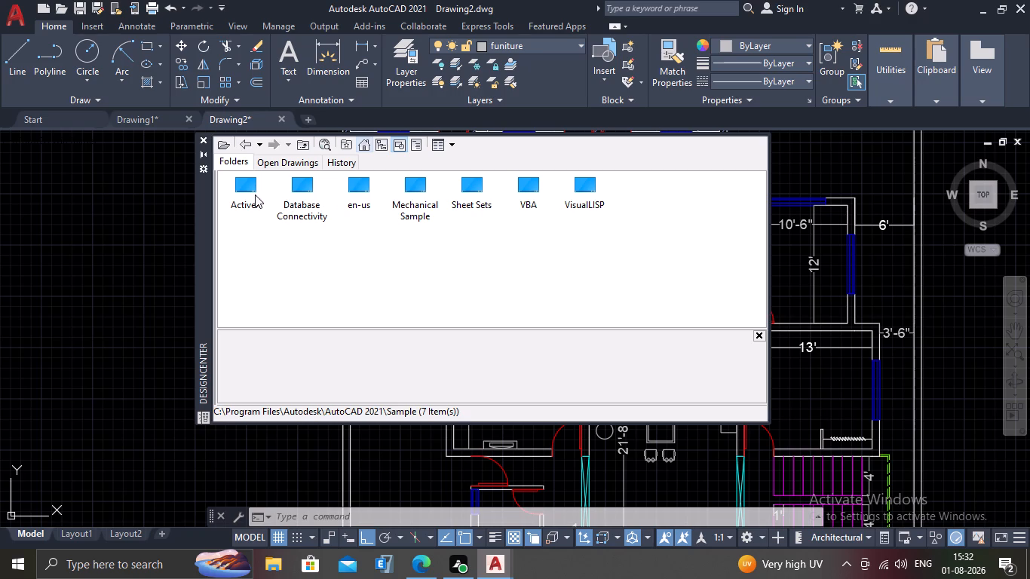
# Open the ActiveX folder inside the Sample folder.
pyautogui.click(241, 185)
pyautogui.click(241, 185)
pyautogui.doubleClick(241, 185)
pyautogui.moveTo(241, 185); pyautogui.dragTo(241, 207)
pyautogui.click(241, 207)
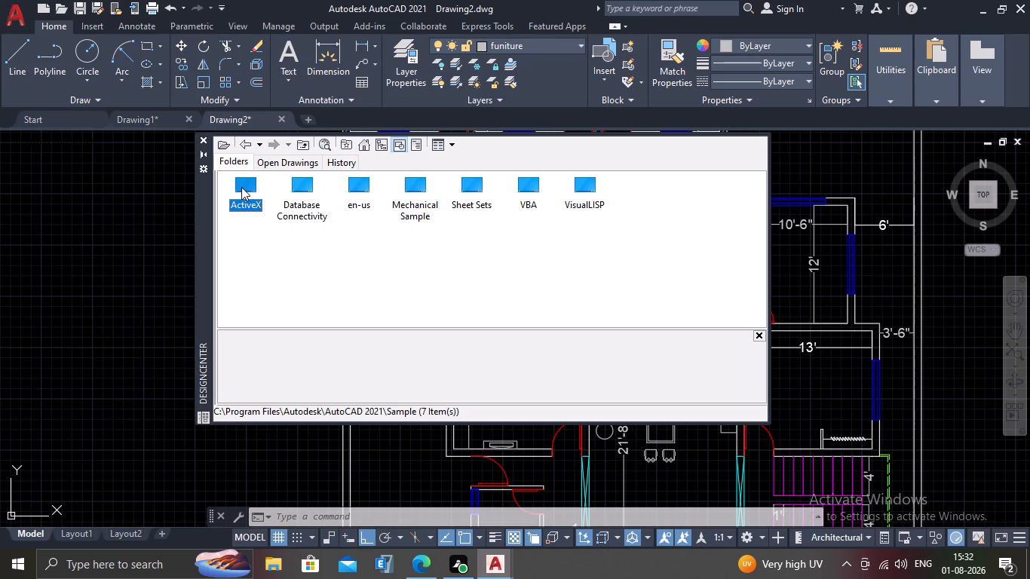
pyautogui.tripleClick(241, 187)
pyautogui.rightClick(241, 187)
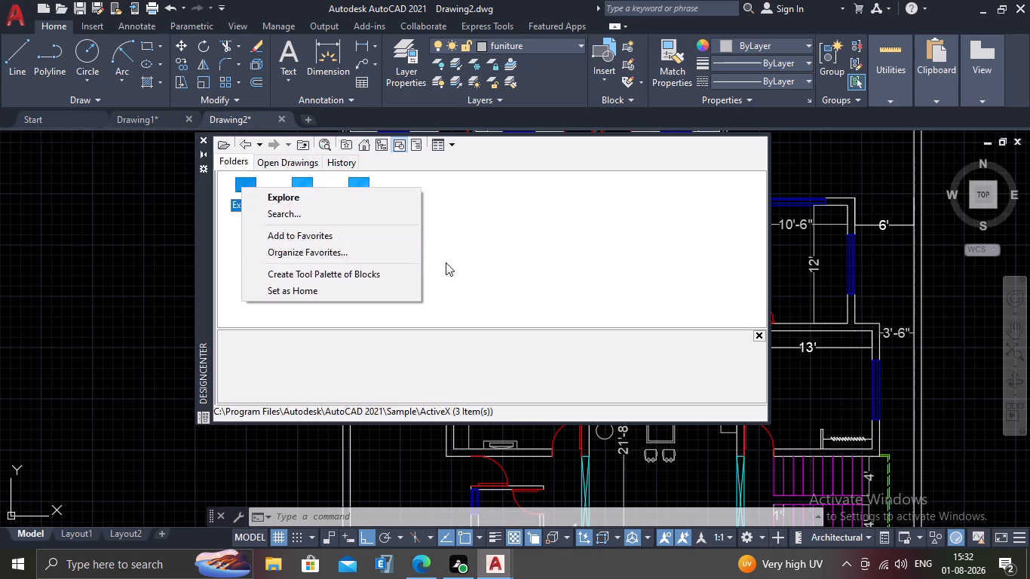
pyautogui.click(449, 261)
# Try opening the SheetSetVBA, ExtAttr and ExternalCall folders inside ActiveX, and return to the Sample folder.
pyautogui.doubleClick(361, 182)
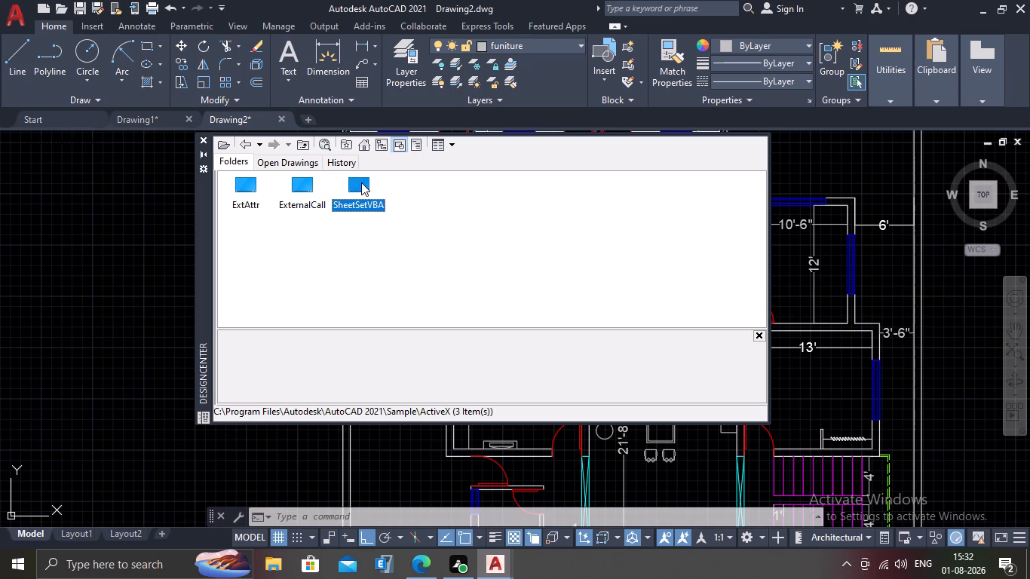
pyautogui.moveTo(363, 191); pyautogui.dragTo(376, 233)
pyautogui.click(376, 233)
pyautogui.tripleClick(360, 182)
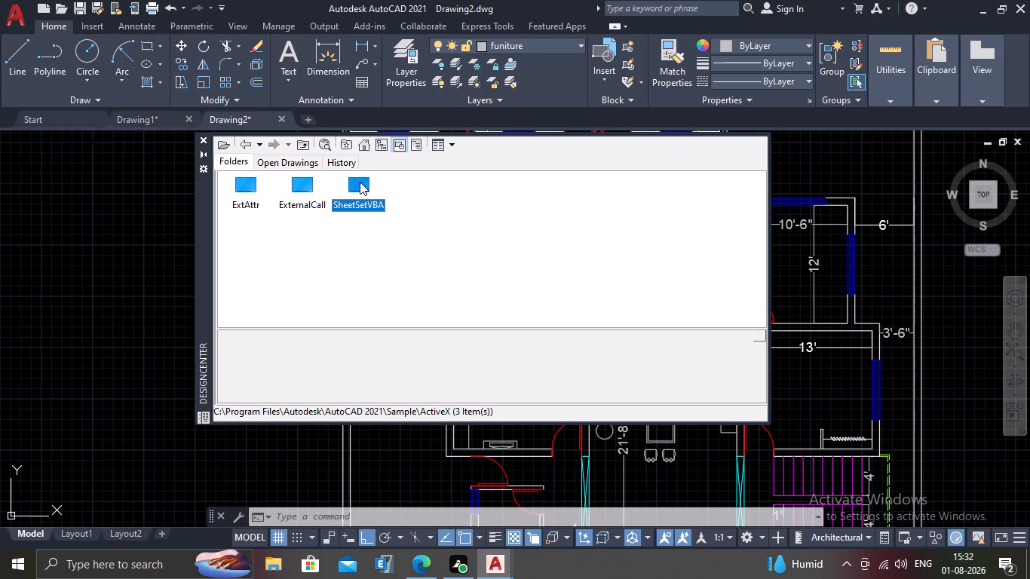
pyautogui.doubleClick(360, 182)
pyautogui.rightClick(360, 182)
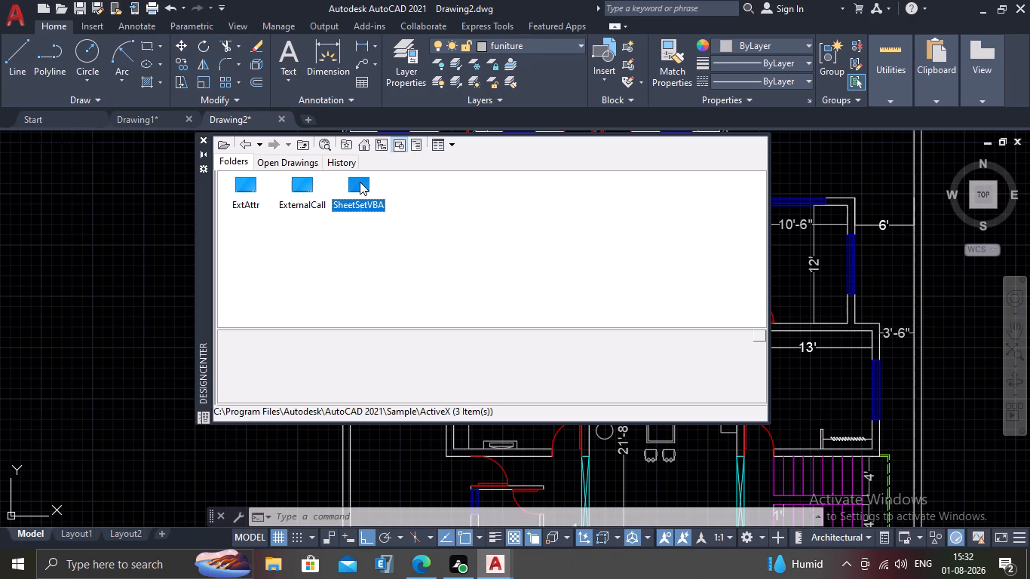
pyautogui.click(356, 198)
pyautogui.doubleClick(346, 201)
pyautogui.doubleClick(250, 186)
pyautogui.doubleClick(241, 202)
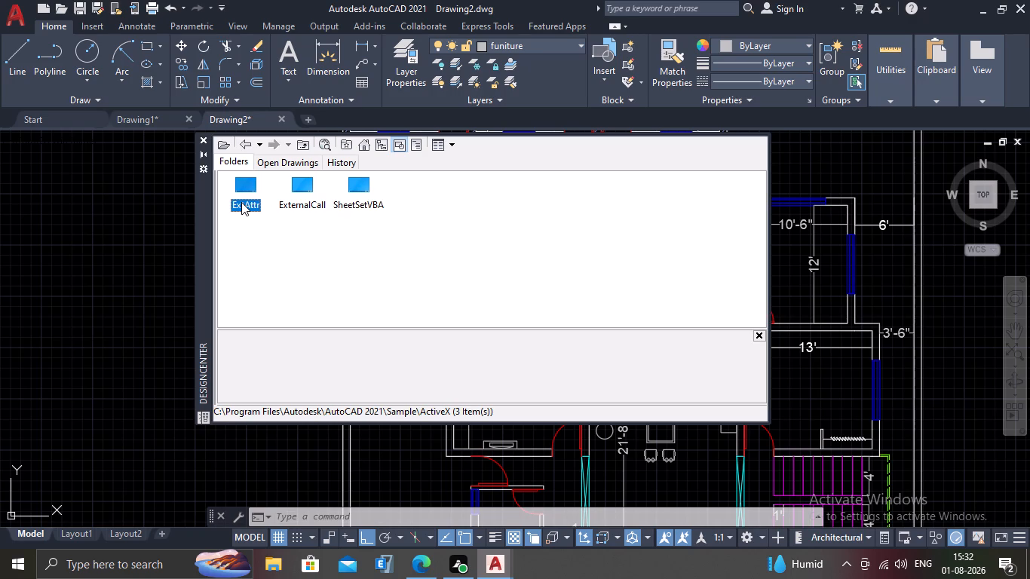
pyautogui.tripleClick(302, 188)
pyautogui.click(302, 188)
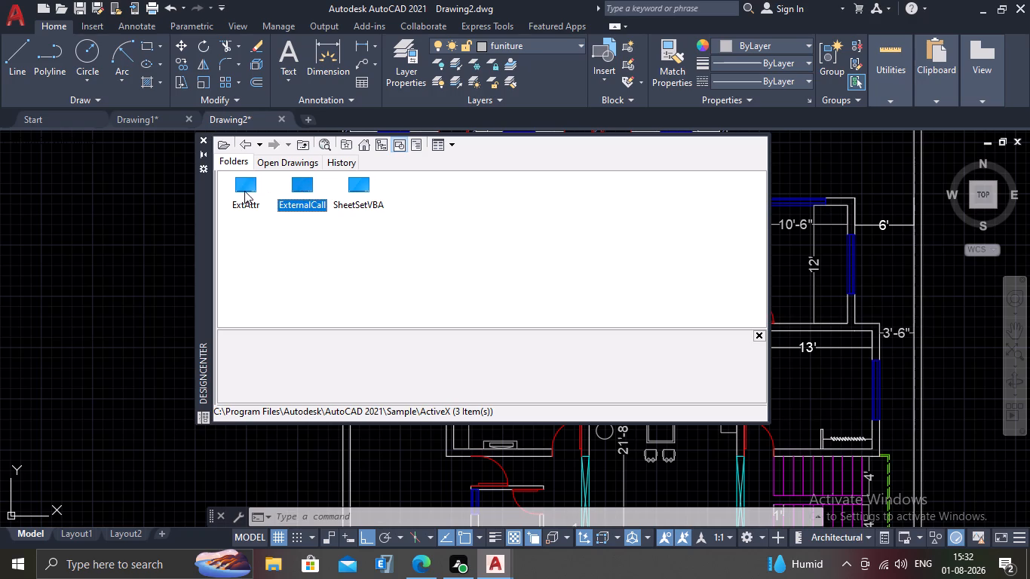
pyautogui.tripleClick(243, 191)
pyautogui.click(243, 188)
pyautogui.tripleClick(354, 180)
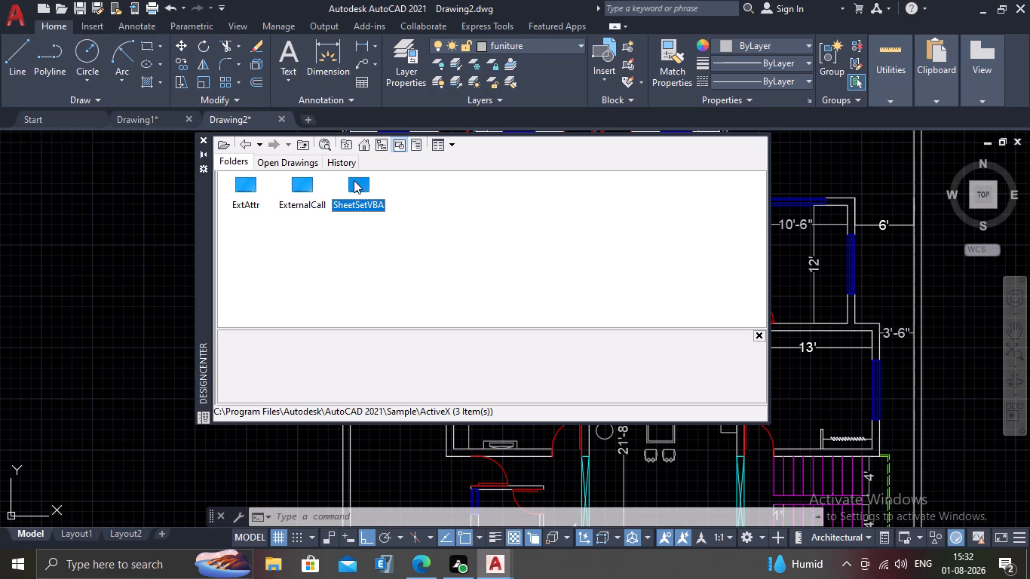
pyautogui.click(354, 180)
pyautogui.click(236, 144)
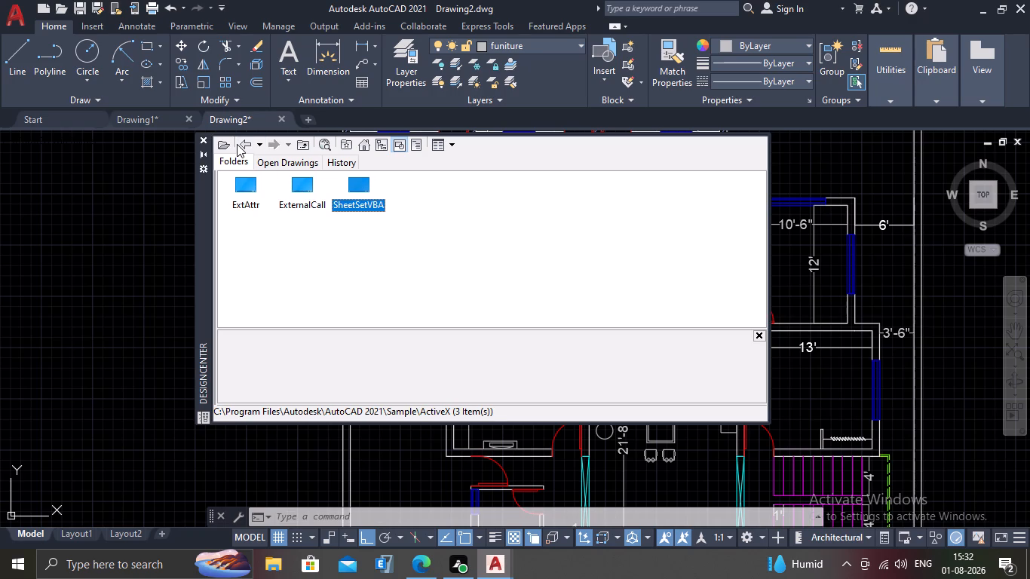
pyautogui.click(238, 142)
# Reopen the ActiveX folder and look inside its ExternalCall subfolder.
pyautogui.tripleClick(247, 190)
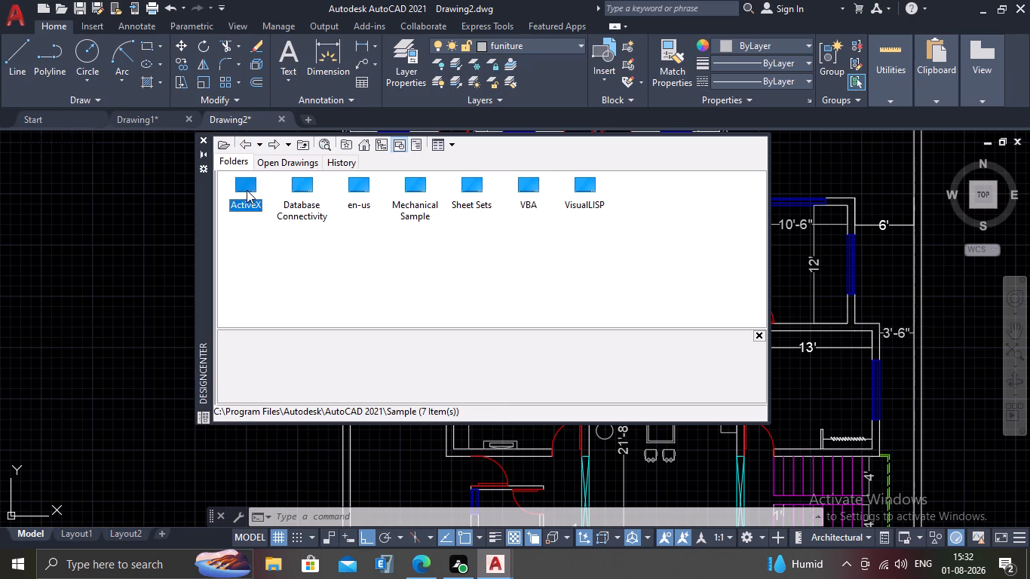
pyautogui.doubleClick(247, 185)
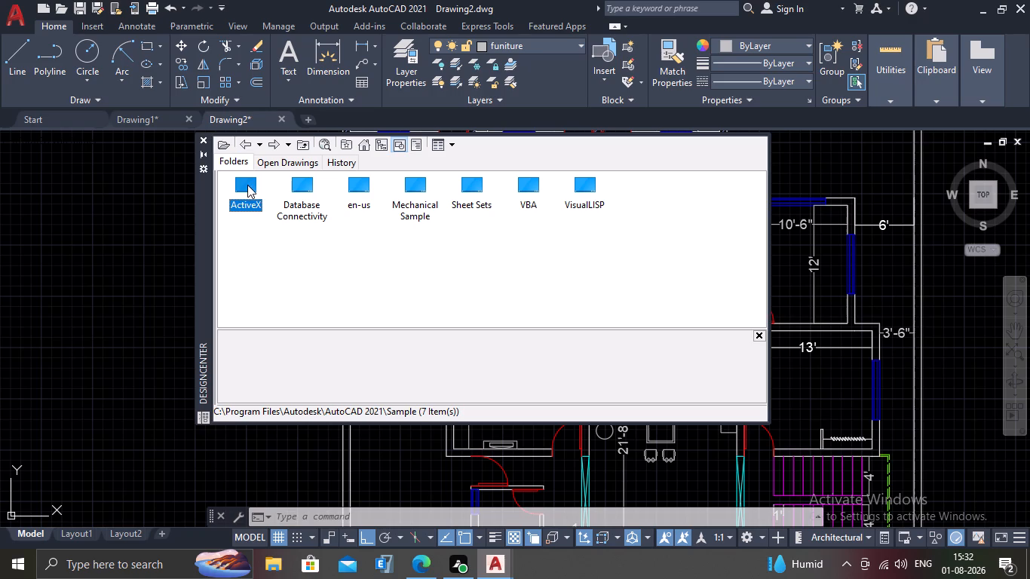
pyautogui.doubleClick(247, 185)
pyautogui.doubleClick(247, 185)
pyautogui.tripleClick(247, 185)
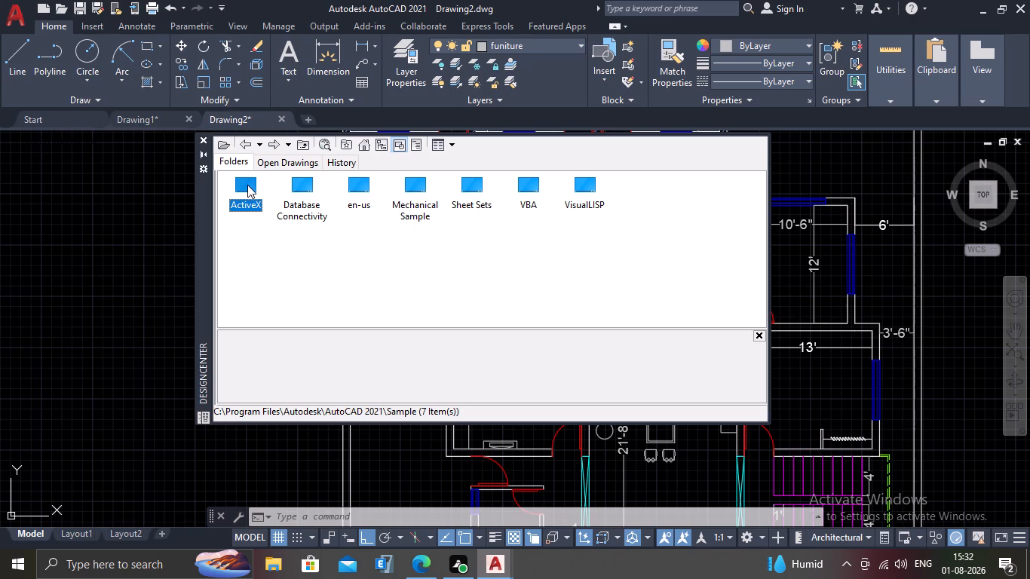
pyautogui.rightClick(247, 185)
pyautogui.rightClick(247, 185)
pyautogui.click(247, 183)
pyautogui.click(215, 228)
pyautogui.click(246, 237)
pyautogui.tripleClick(244, 204)
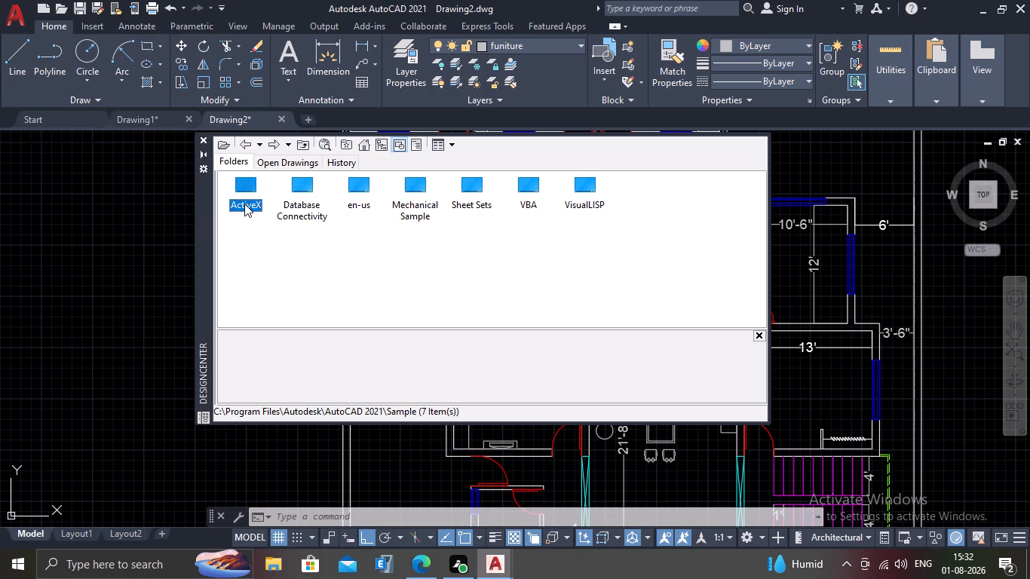
pyautogui.click(244, 204)
pyautogui.doubleClick(247, 182)
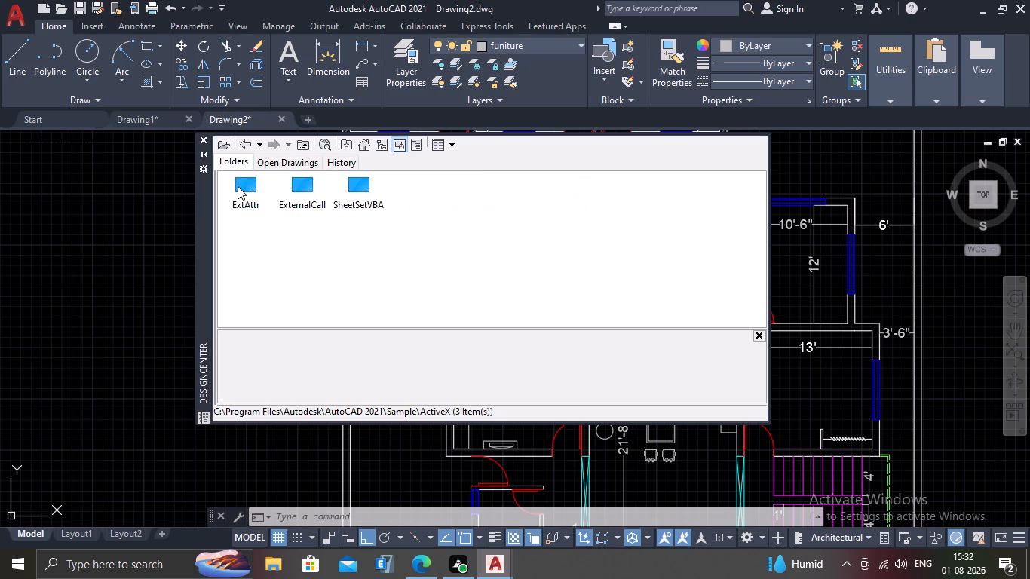
pyautogui.tripleClick(305, 182)
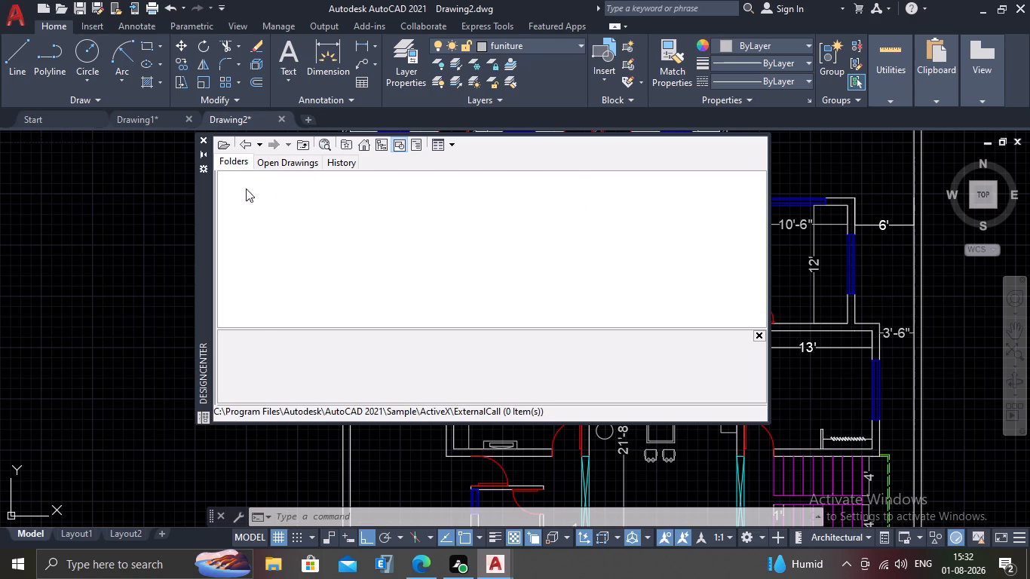
# Go back to ActiveX, open the SheetSetVBA folder and preview its sheet drawings, Pointer Blocks.dwg, Label Block.dwg and IRD.dwt.
pyautogui.click(244, 146)
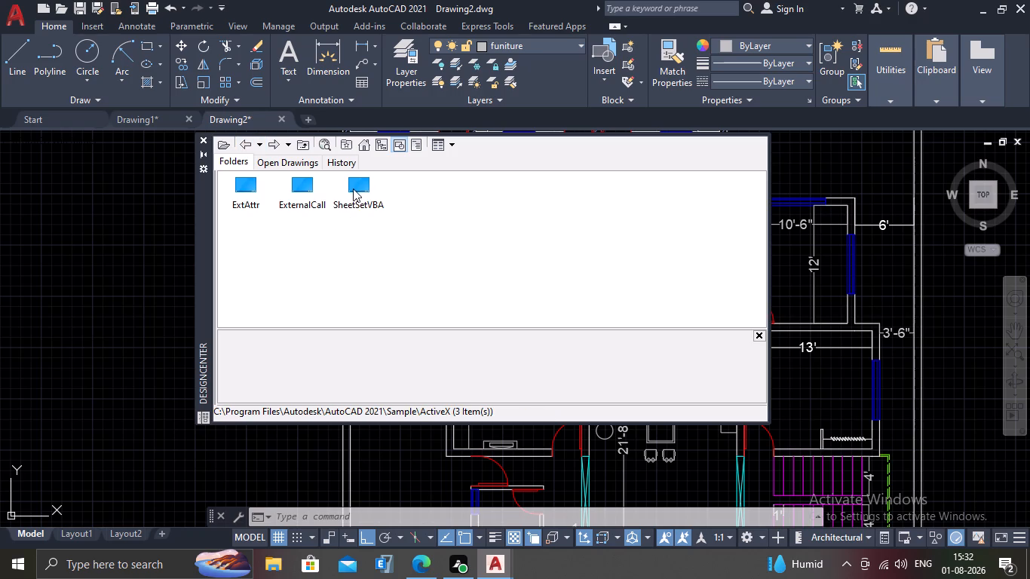
pyautogui.tripleClick(355, 187)
pyautogui.click(355, 187)
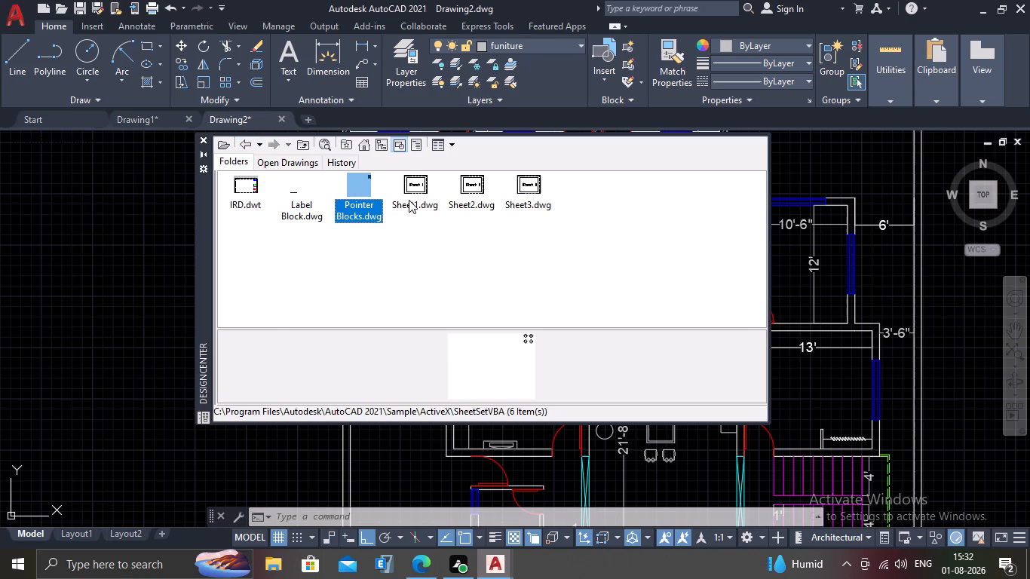
pyautogui.click(467, 191)
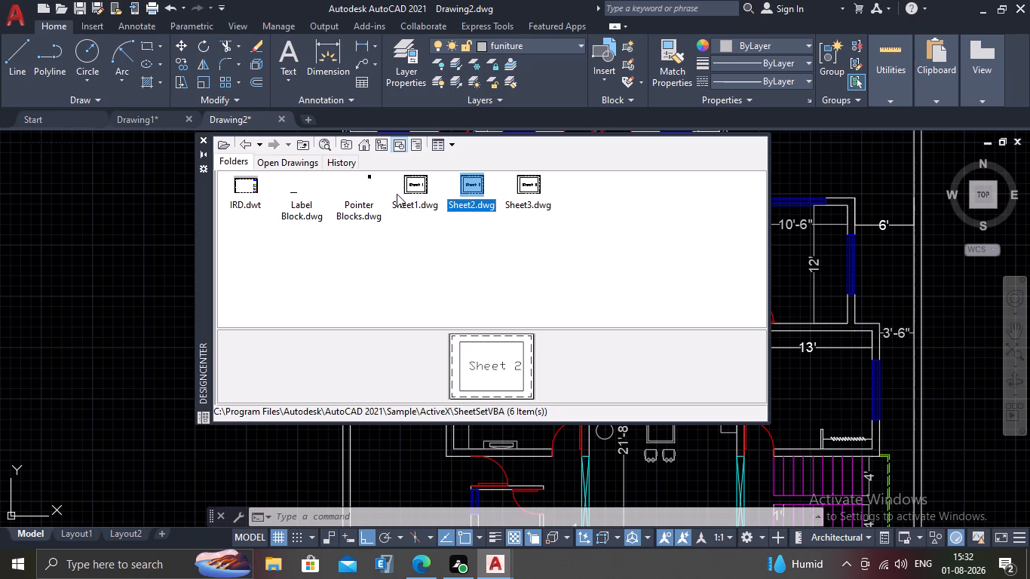
pyautogui.click(407, 187)
pyautogui.click(353, 202)
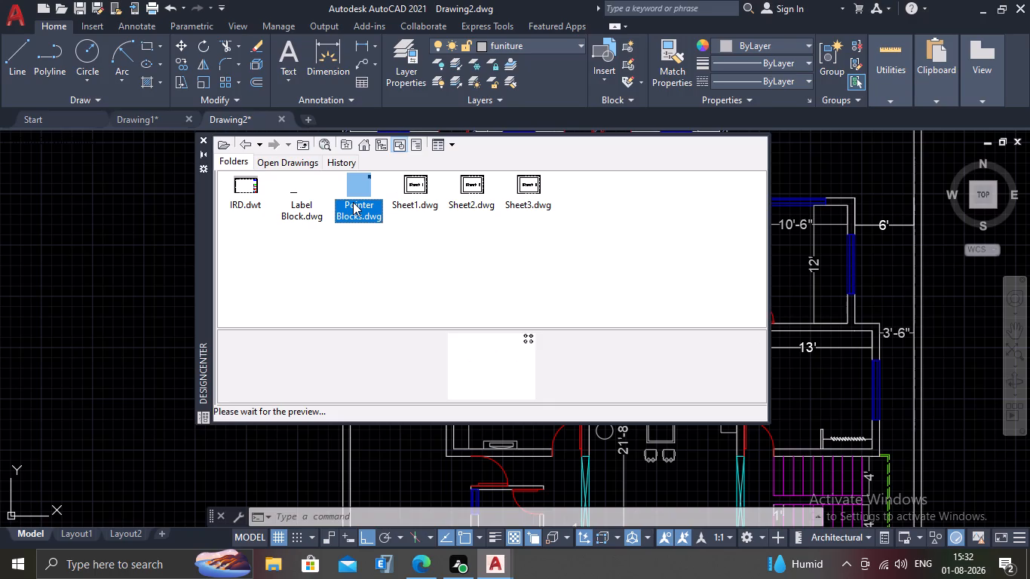
pyautogui.click(328, 198)
pyautogui.click(306, 198)
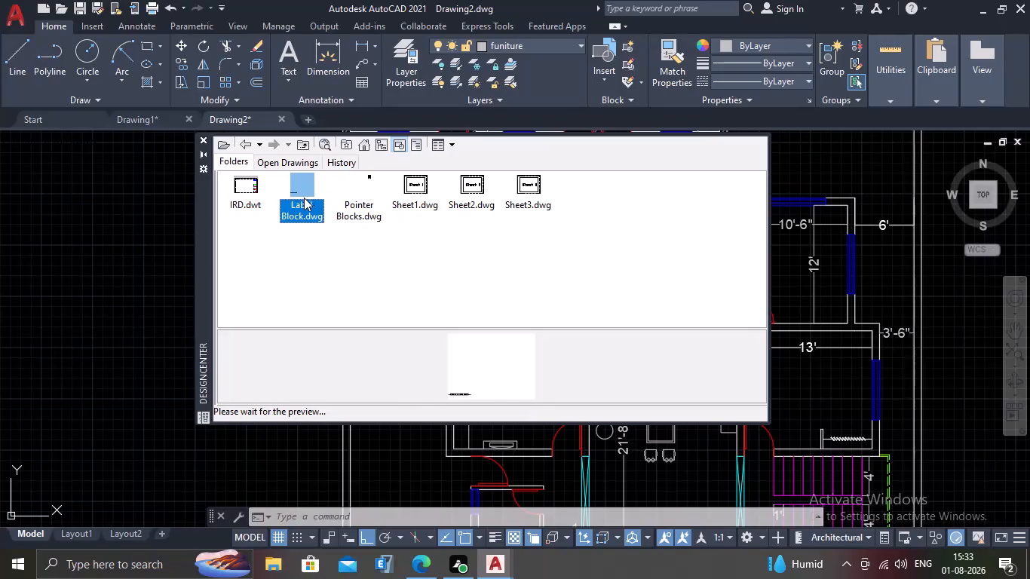
pyautogui.click(253, 198)
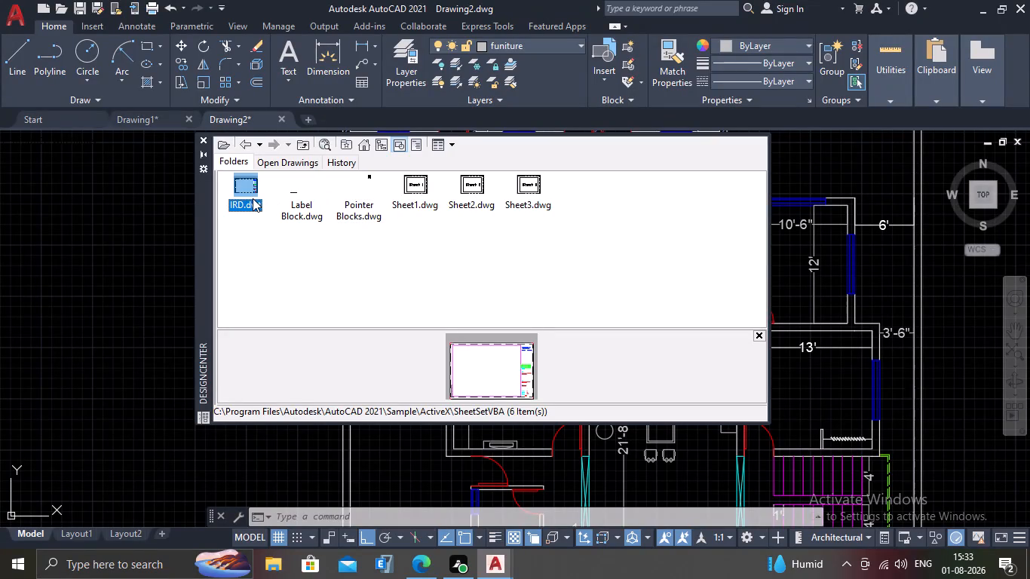
pyautogui.click(517, 180)
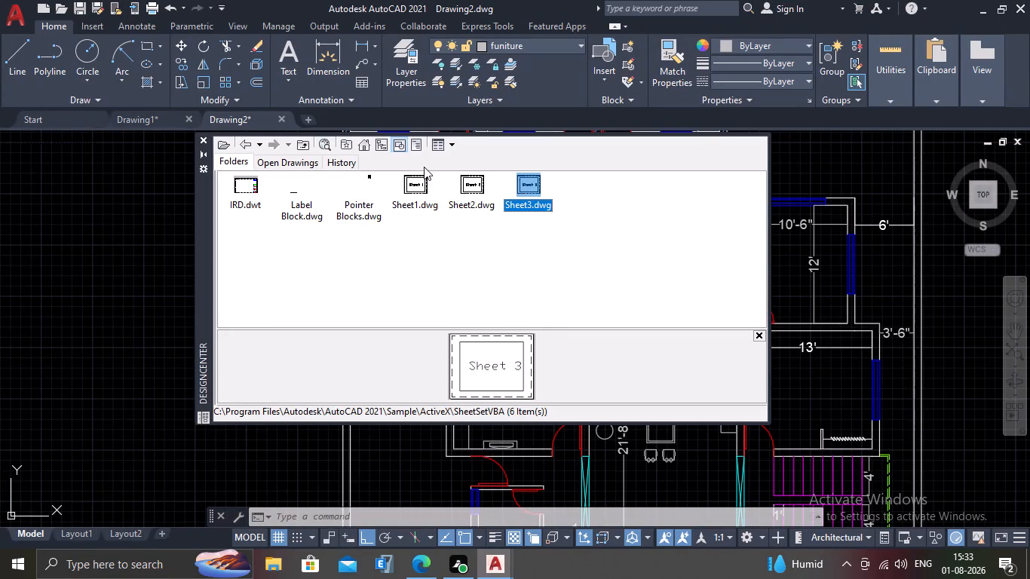
# Return to the home Sample folder, open Mechanical Sample and preview its data extraction, data links, multileader, and text and tables drawings.
pyautogui.click(363, 149)
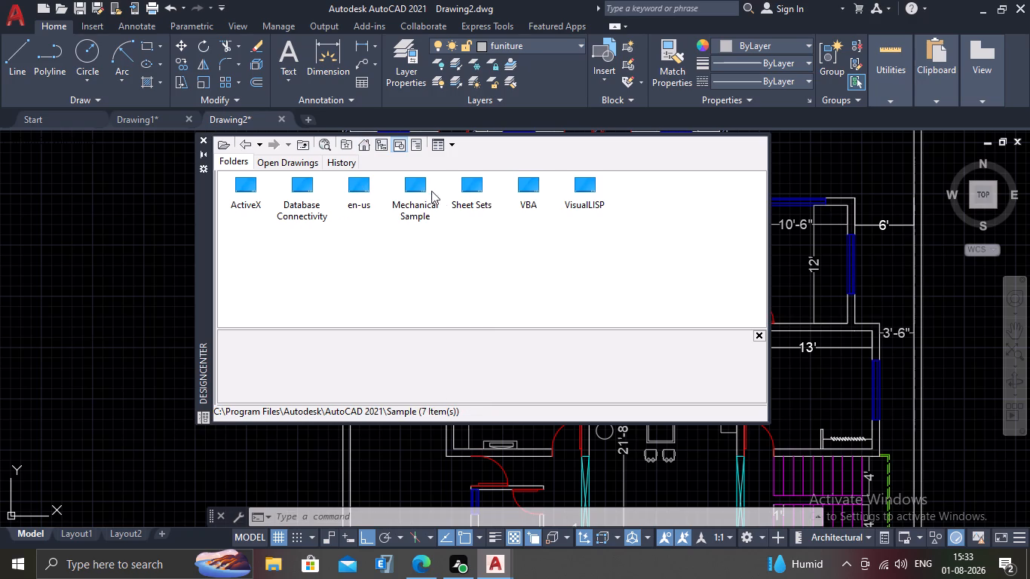
pyautogui.tripleClick(411, 187)
pyautogui.tripleClick(411, 187)
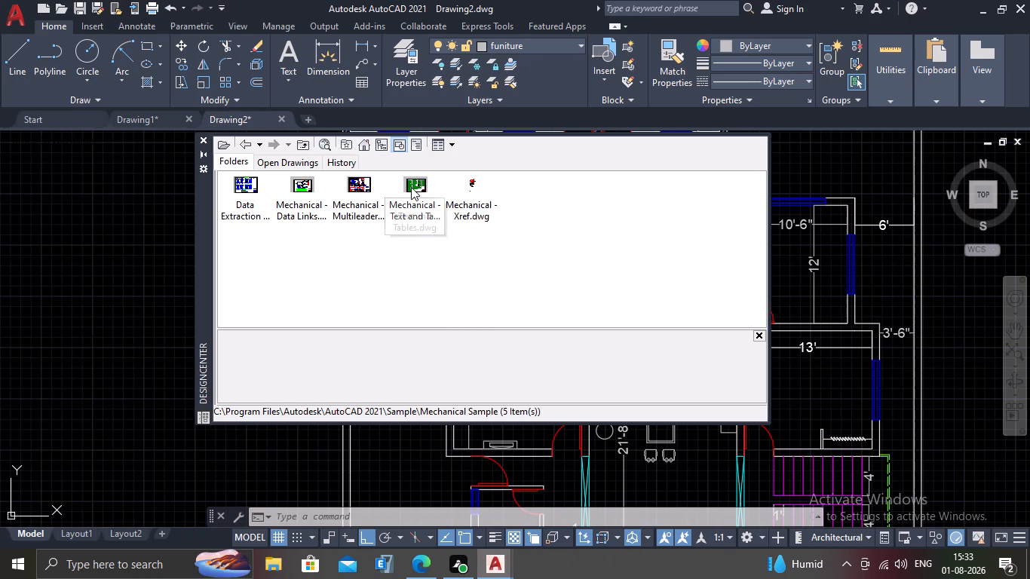
pyautogui.click(303, 185)
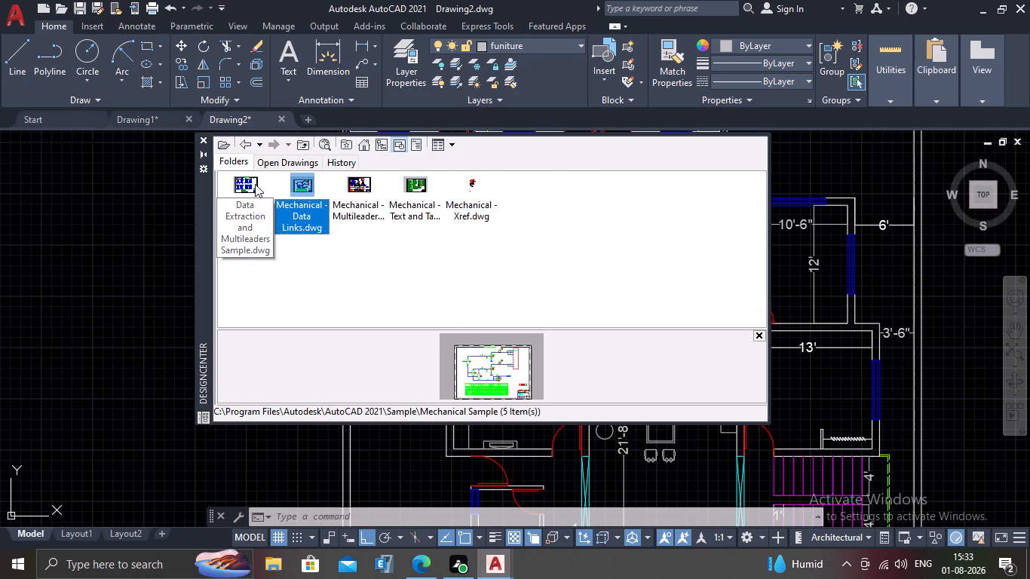
pyautogui.click(250, 182)
pyautogui.click(357, 176)
pyautogui.click(416, 180)
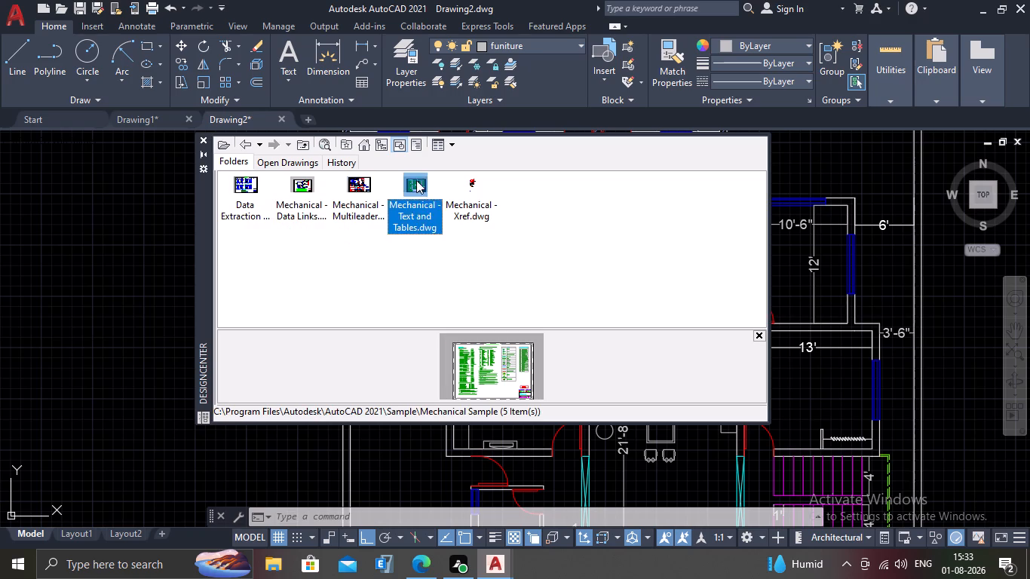
# From the home Sample folder, try Sheet Sets, open Database Connectivity, preview Floor Plan Sample.dwg and open the CAO folder.
pyautogui.click(368, 148)
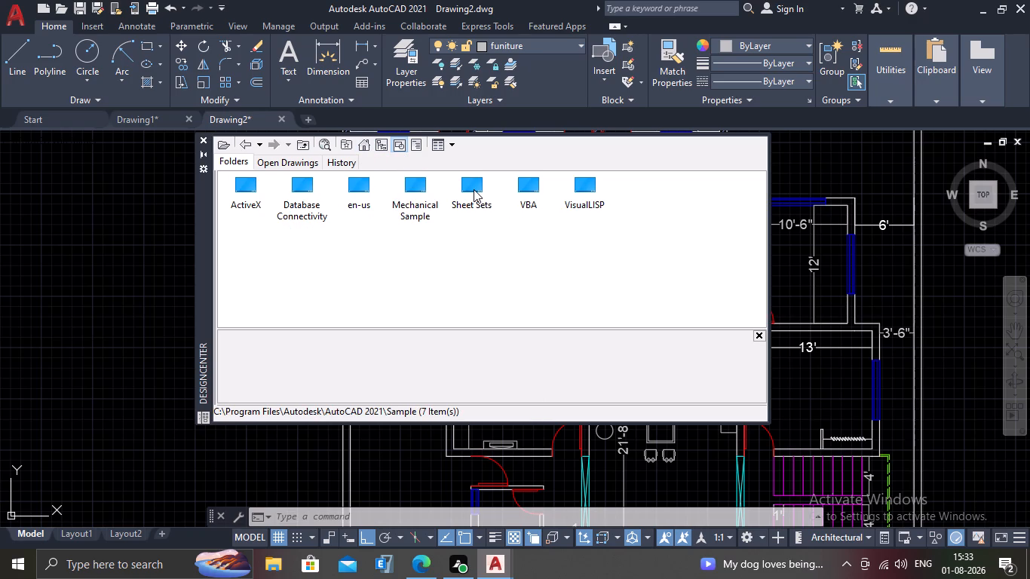
pyautogui.doubleClick(474, 189)
pyautogui.doubleClick(474, 189)
pyautogui.tripleClick(306, 183)
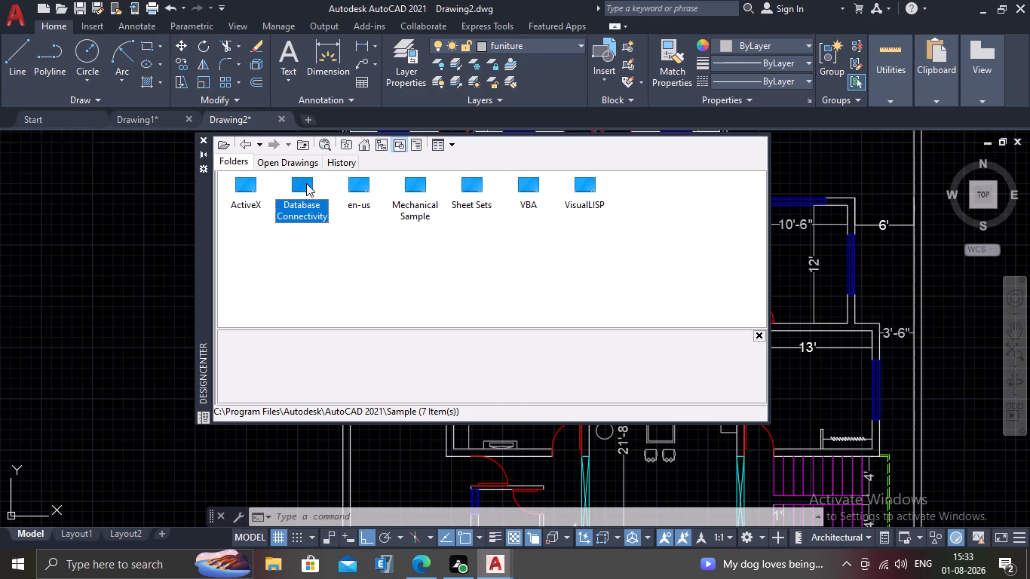
pyautogui.click(306, 183)
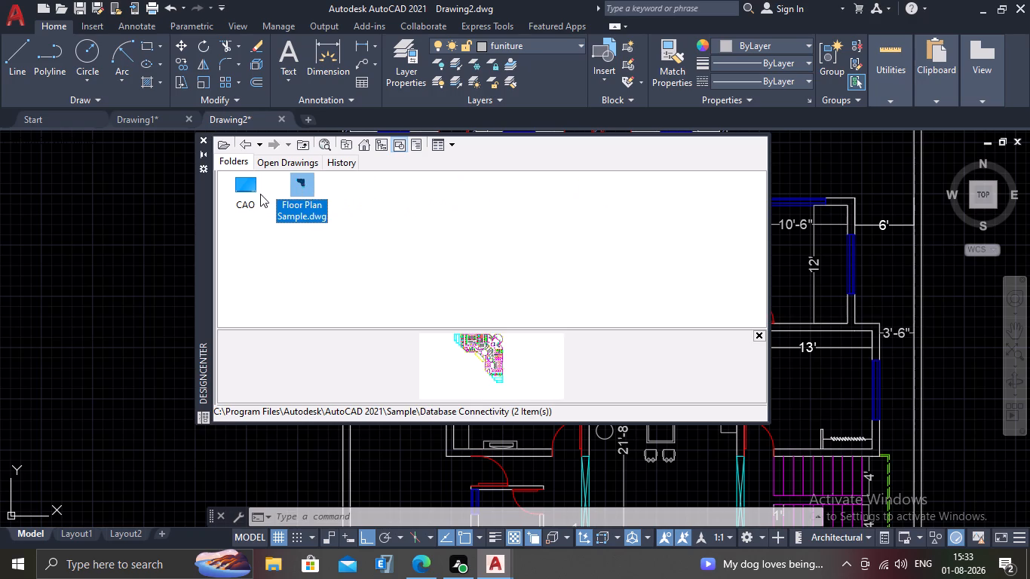
pyautogui.click(247, 194)
pyautogui.doubleClick(247, 182)
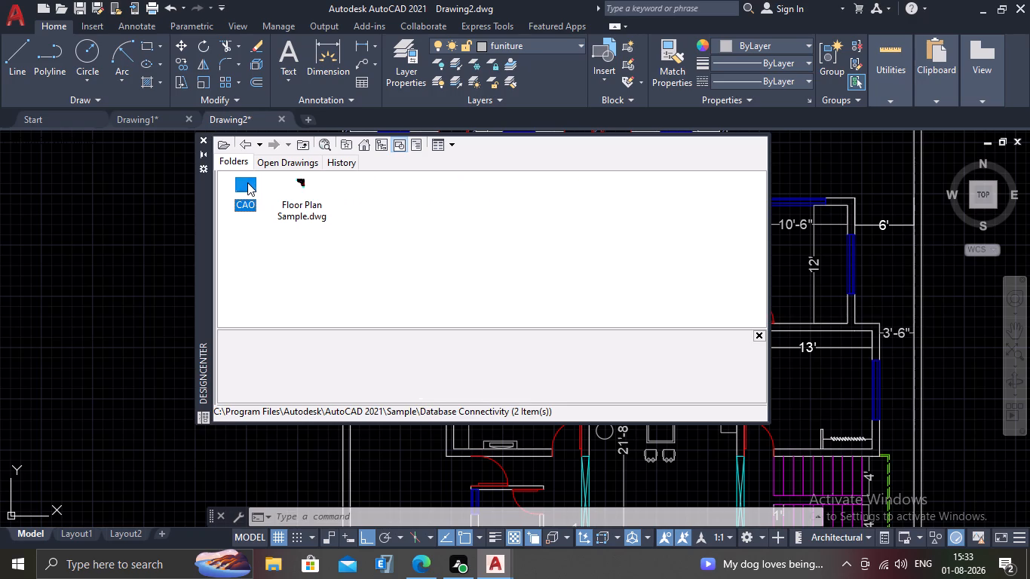
pyautogui.tripleClick(247, 182)
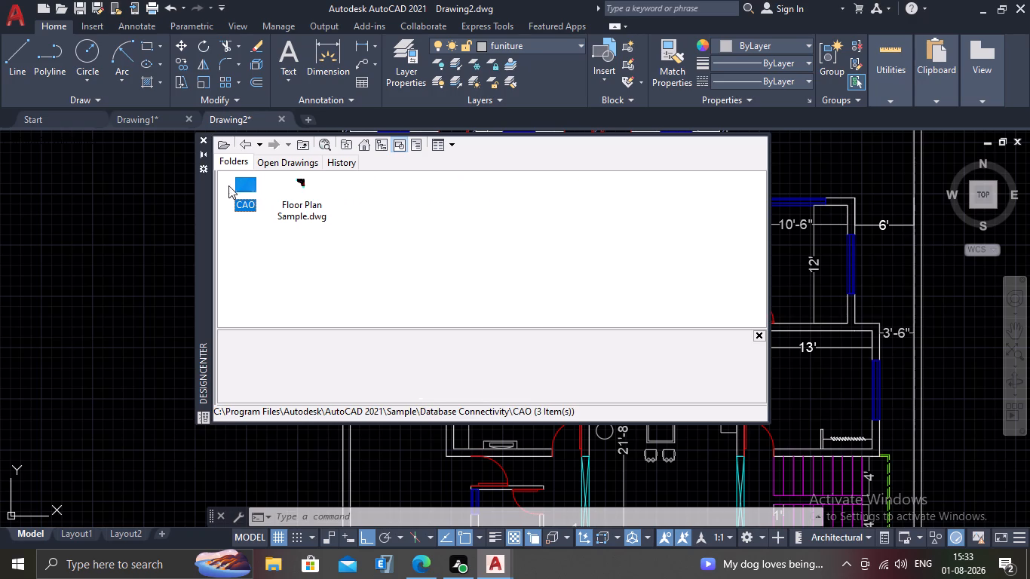
# Step back through the previously visited sample folders to SheetSetVBA.
pyautogui.click(244, 147)
pyautogui.click(247, 146)
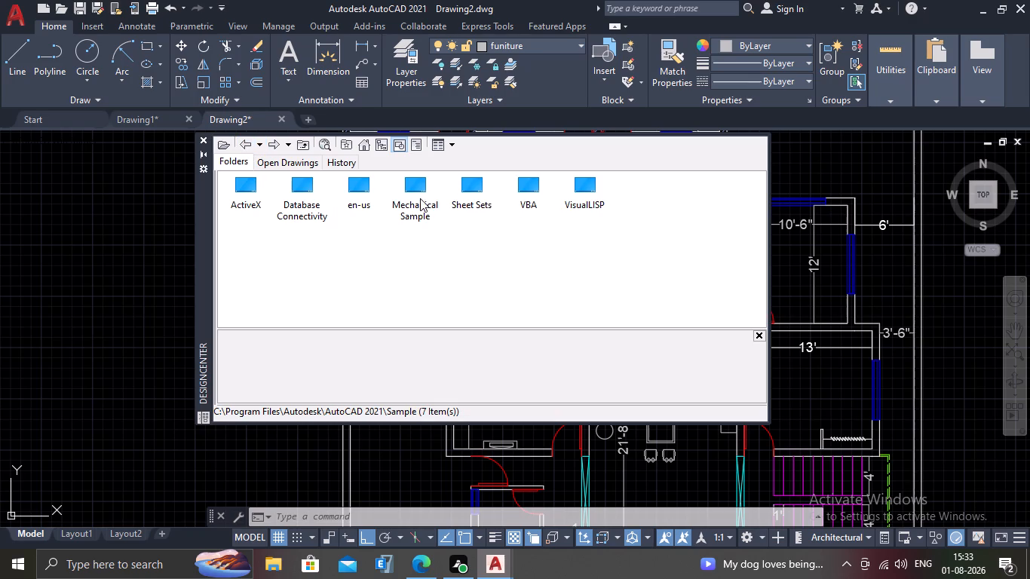
pyautogui.click(244, 146)
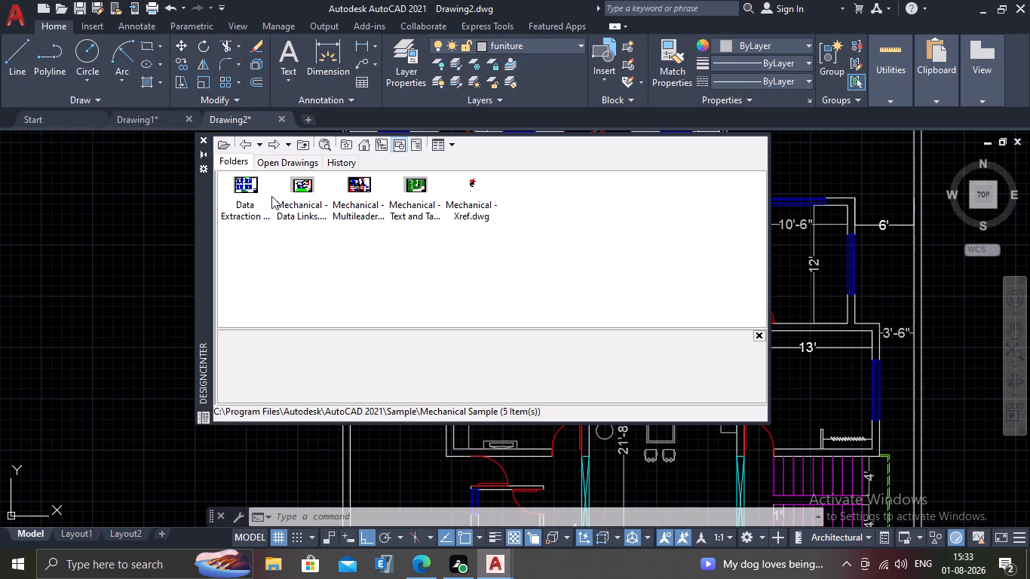
pyautogui.click(247, 148)
pyautogui.click(247, 148)
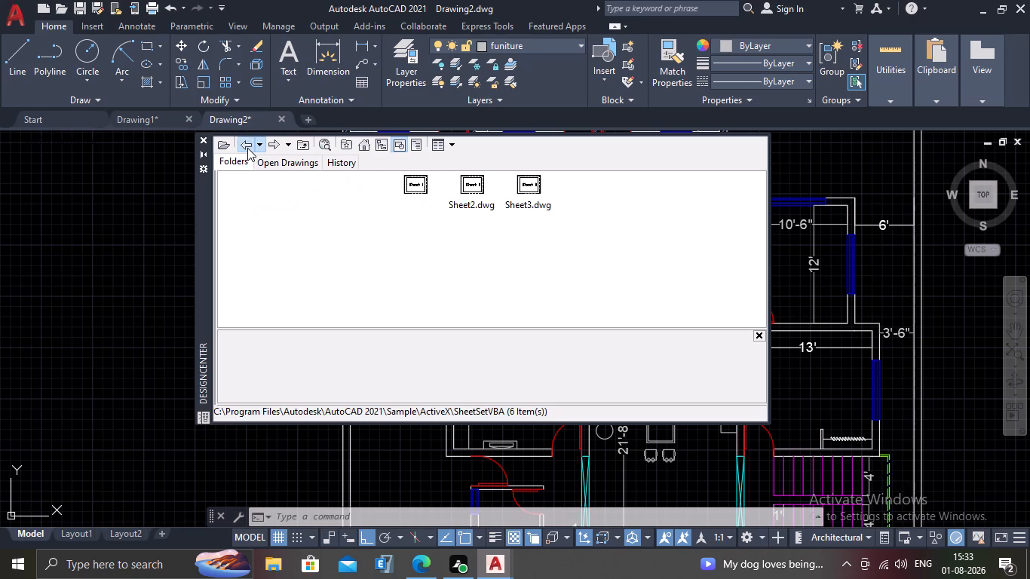
# List the content of the open Drawing1.dwg in DesignCenter and check its Blocks category.
pyautogui.click(298, 167)
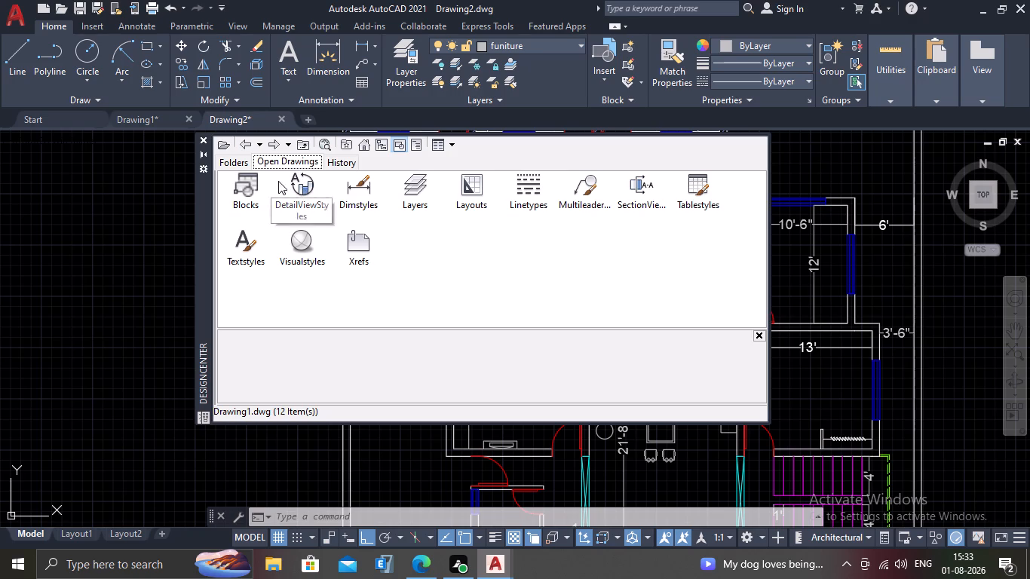
pyautogui.tripleClick(246, 187)
pyautogui.click(246, 187)
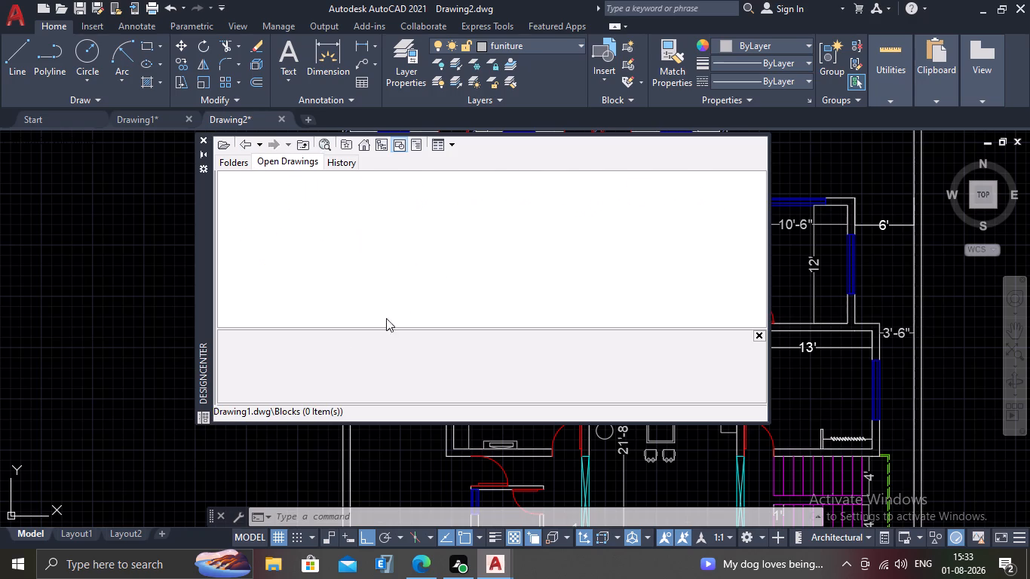
pyautogui.click(305, 213)
pyautogui.click(457, 248)
# Review DesignCenter's history of visited drawings, return to the open drawings, and briefly show their tree view.
pyautogui.click(333, 167)
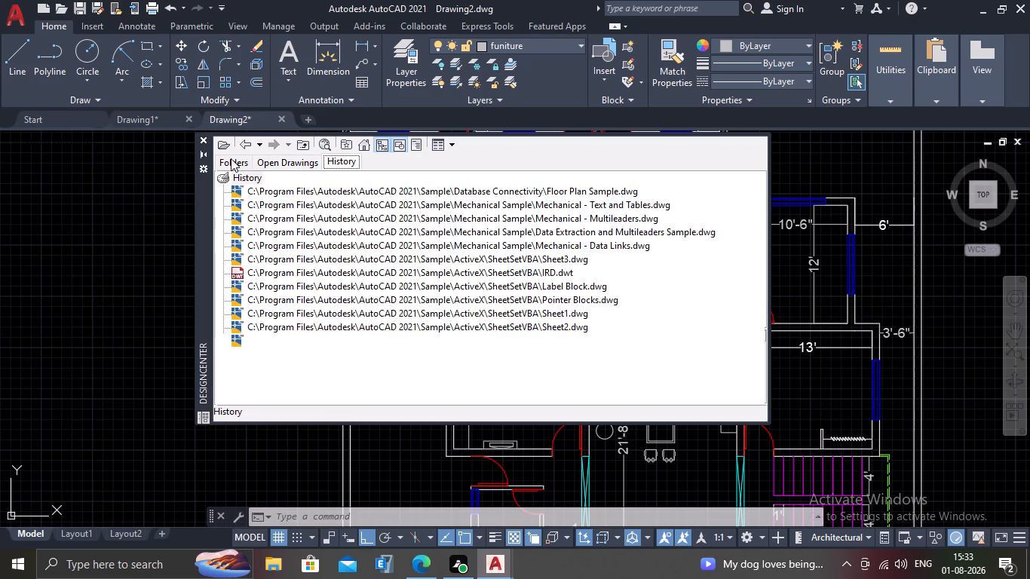
pyautogui.click(229, 158)
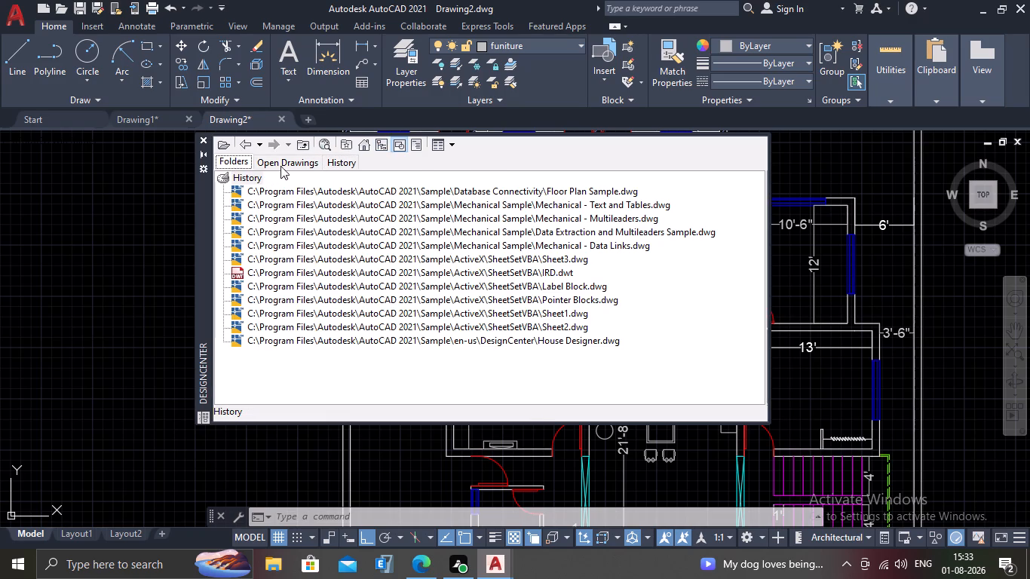
pyautogui.click(284, 164)
pyautogui.click(238, 147)
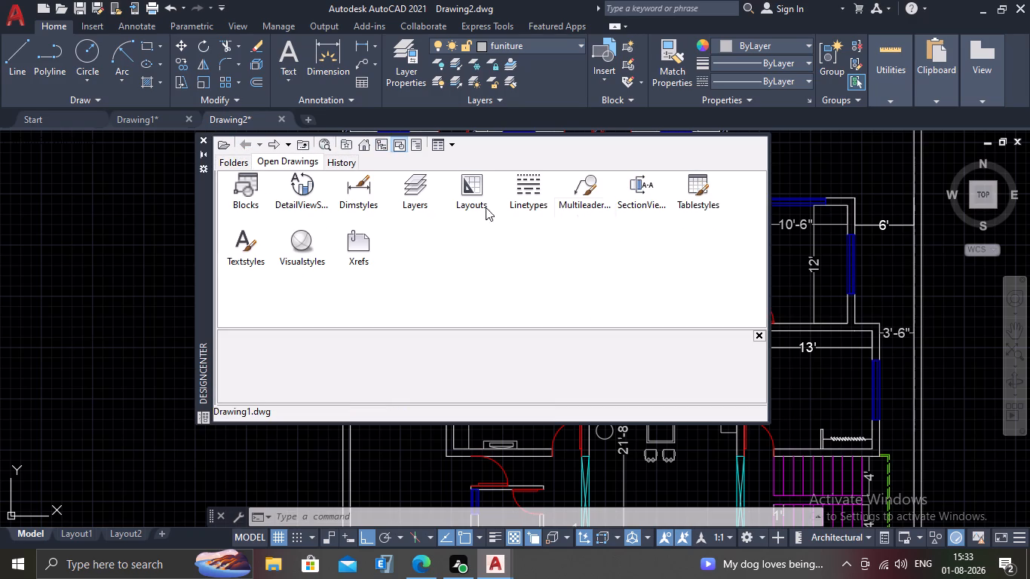
pyautogui.click(384, 151)
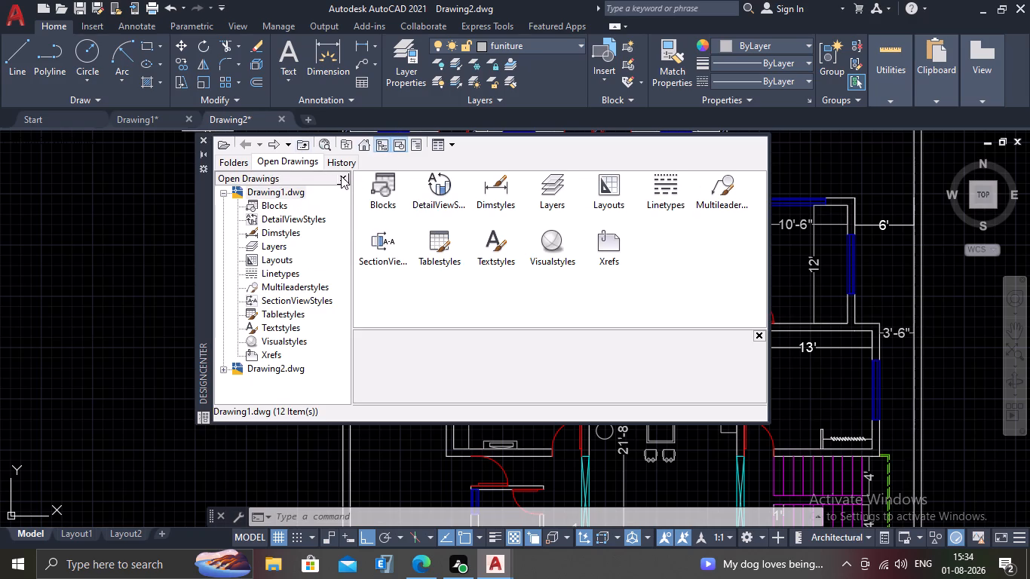
pyautogui.click(341, 176)
# Return to the home Sample folder, open VisualLISP and check its activex folder.
pyautogui.click(365, 140)
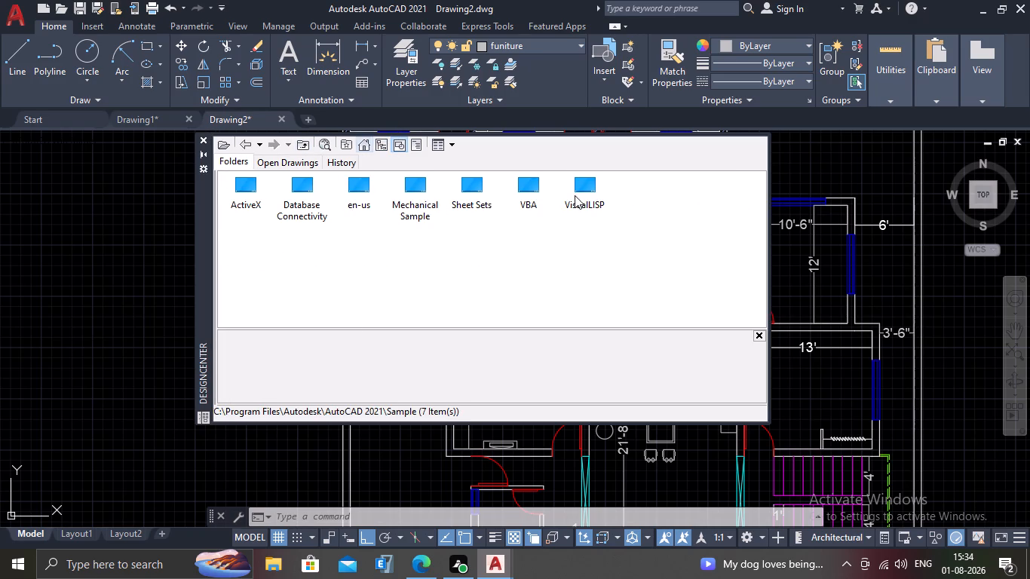
pyautogui.tripleClick(584, 188)
pyautogui.click(584, 188)
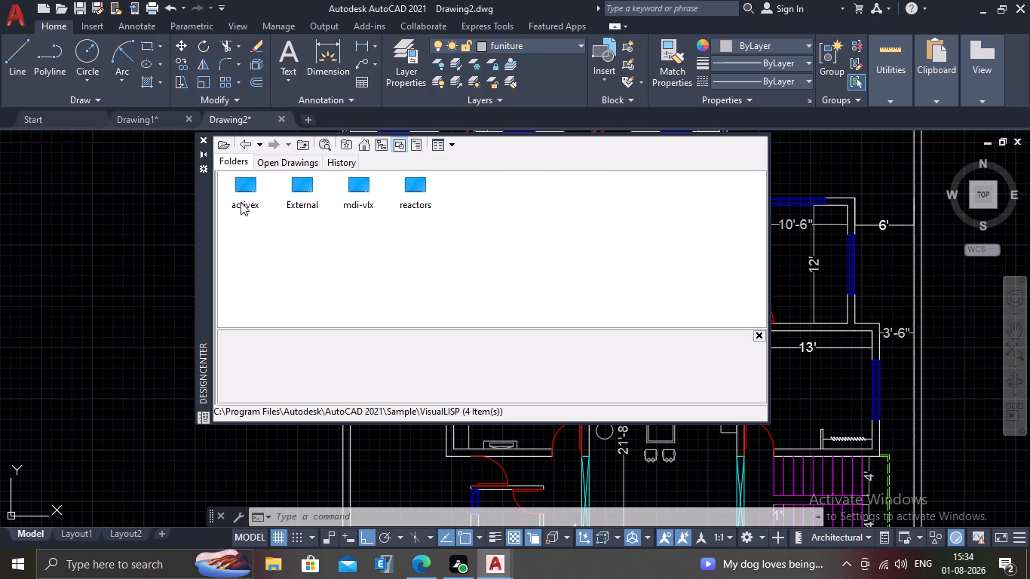
pyautogui.tripleClick(238, 180)
pyautogui.tripleClick(239, 180)
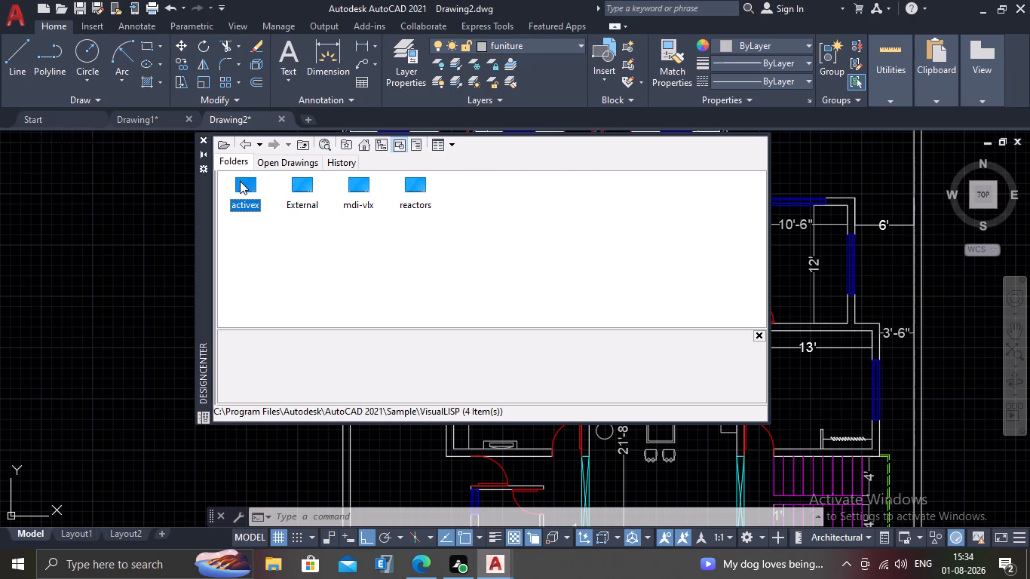
pyautogui.click(240, 181)
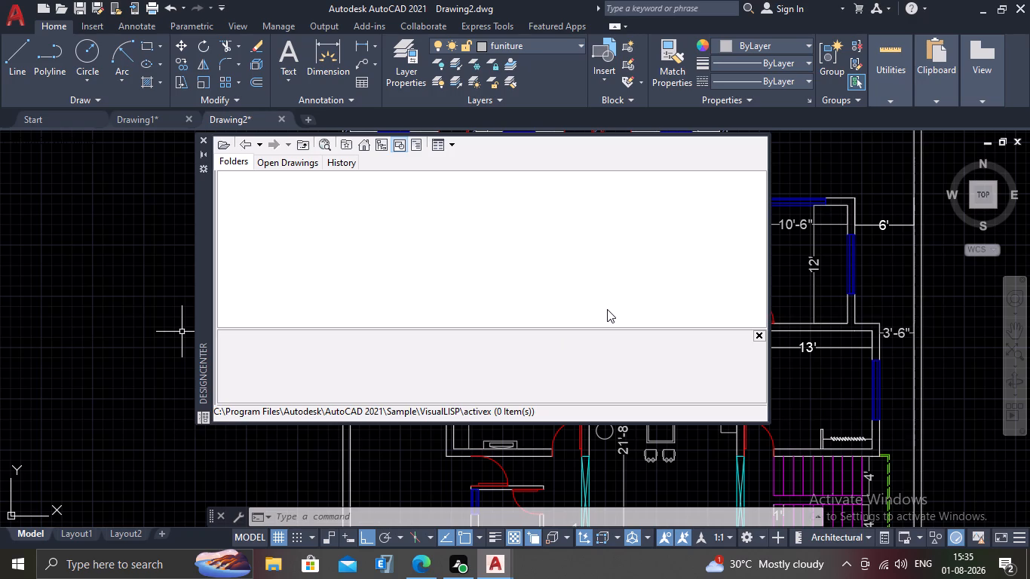
# Step back through the previously visited locations to House Designer.dwg in the en-us DesignCenter folder.
pyautogui.click(251, 149)
pyautogui.click(250, 149)
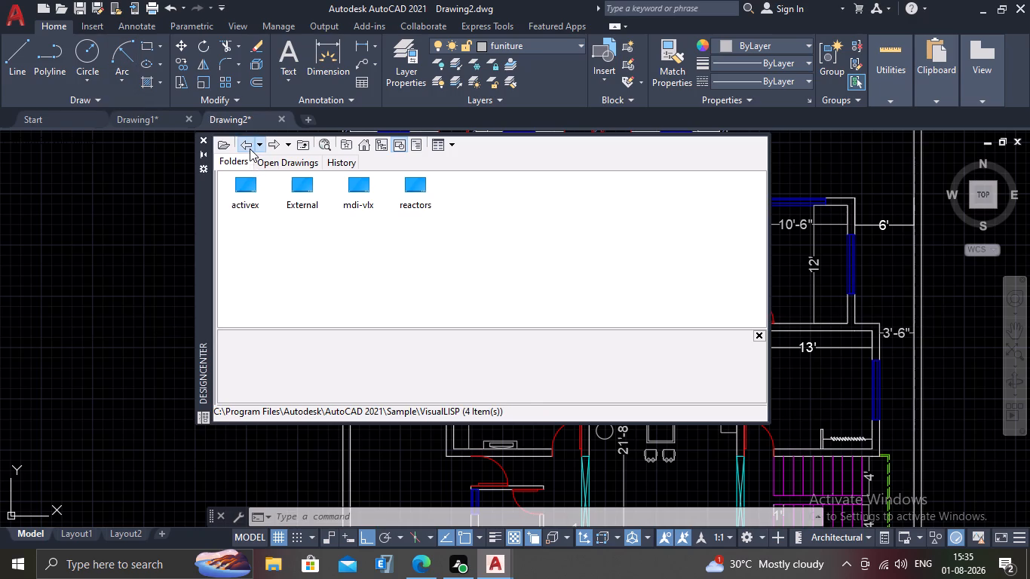
pyautogui.click(250, 149)
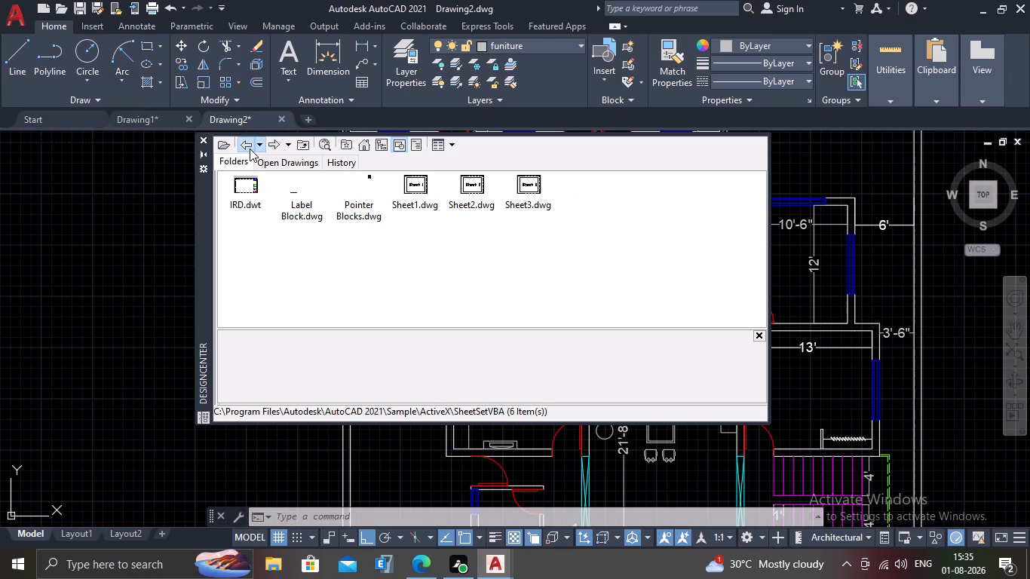
pyautogui.click(250, 149)
pyautogui.tripleClick(250, 149)
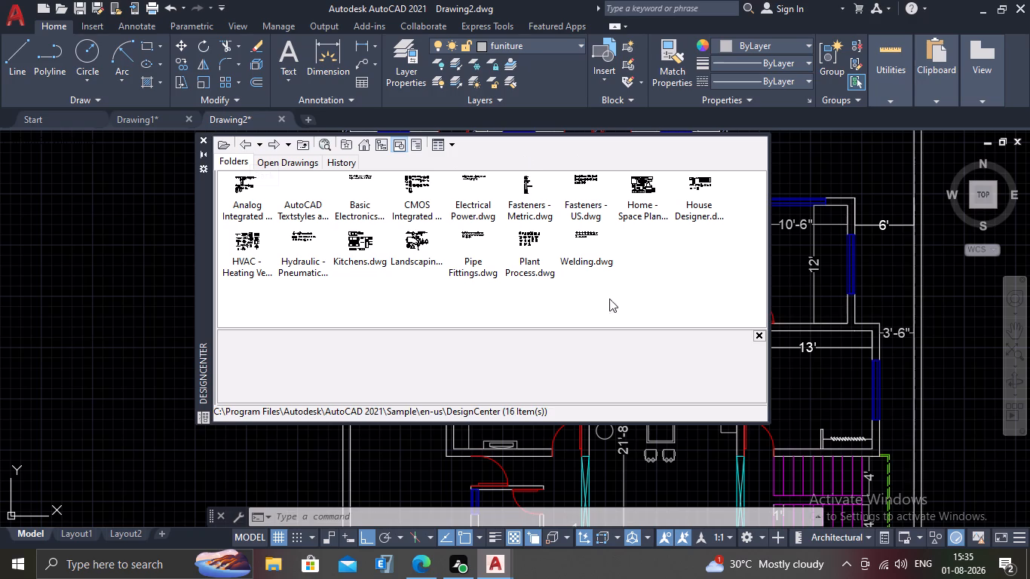
pyautogui.click(248, 148)
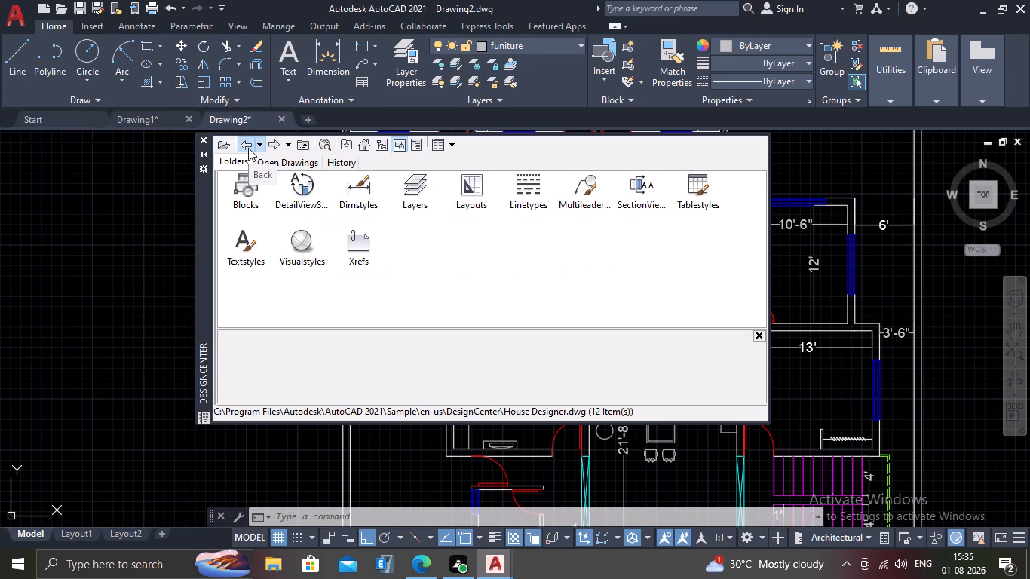
pyautogui.click(248, 148)
pyautogui.click(248, 148)
pyautogui.click(244, 150)
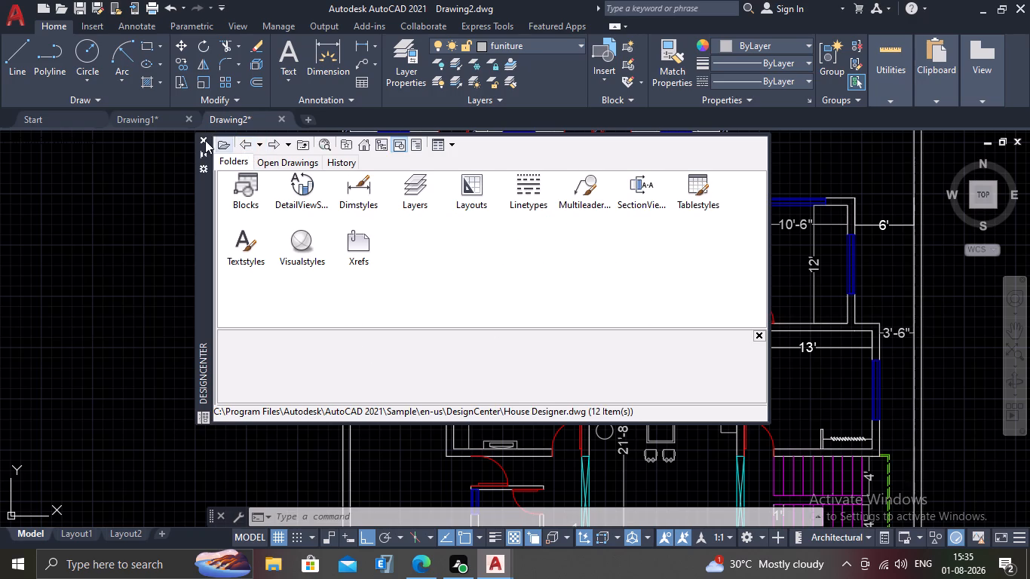
# Show the description pane in DesignCenter, keeping the large icons view.
pyautogui.click(216, 144)
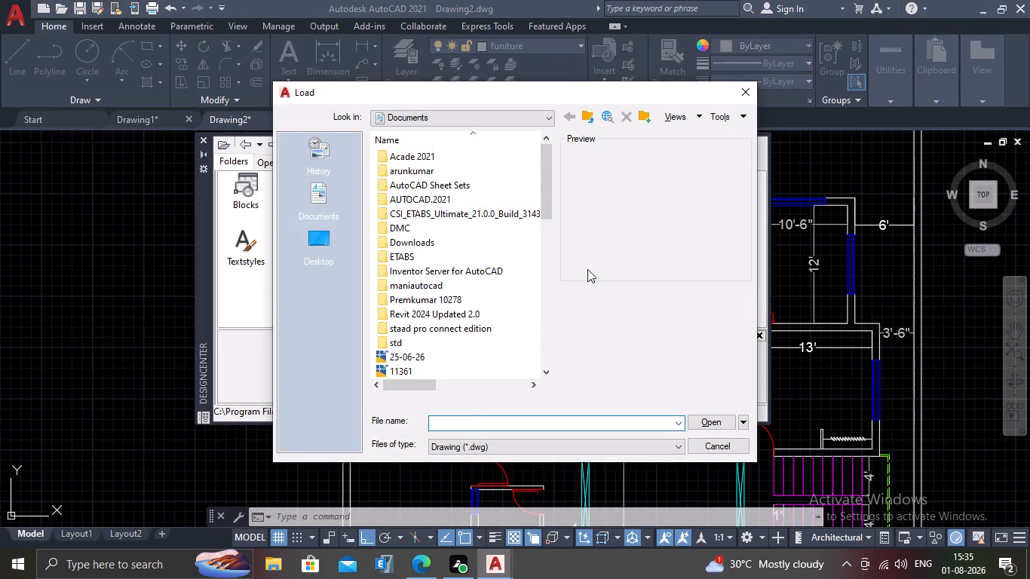
pyautogui.click(749, 96)
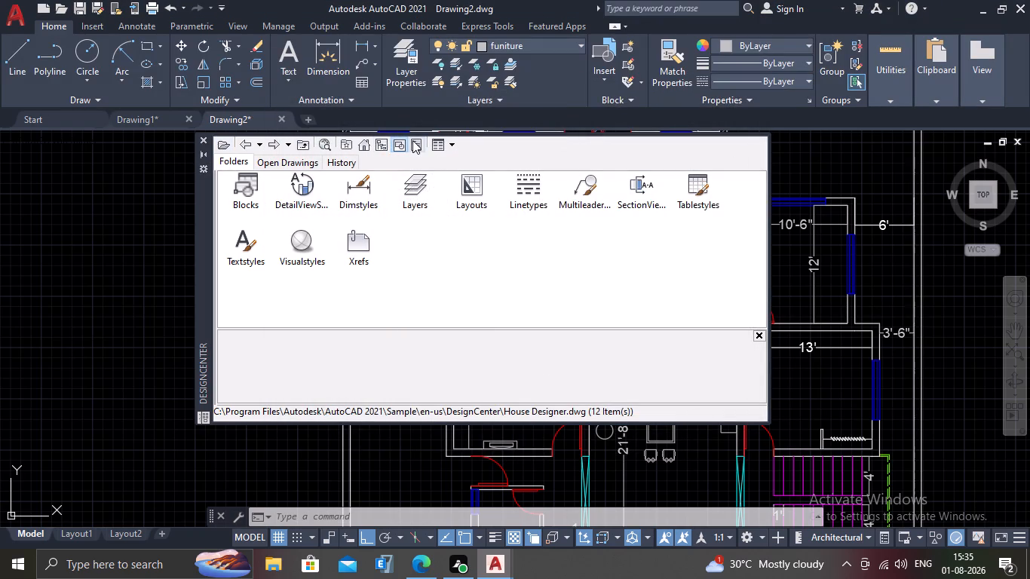
pyautogui.click(412, 140)
pyautogui.click(446, 152)
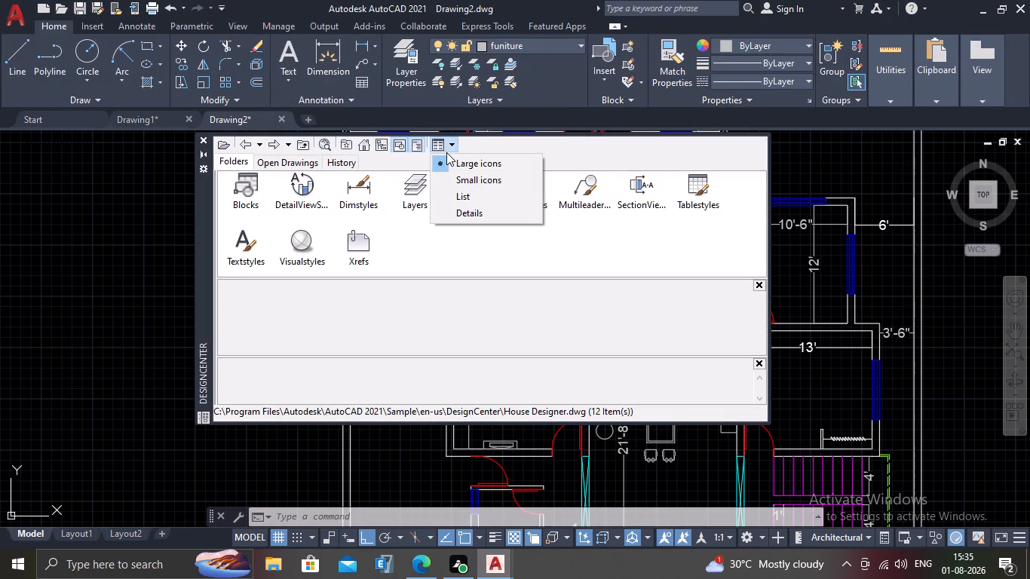
pyautogui.click(394, 145)
# Return to the home Sample folder and close DesignCenter.
pyautogui.click(372, 149)
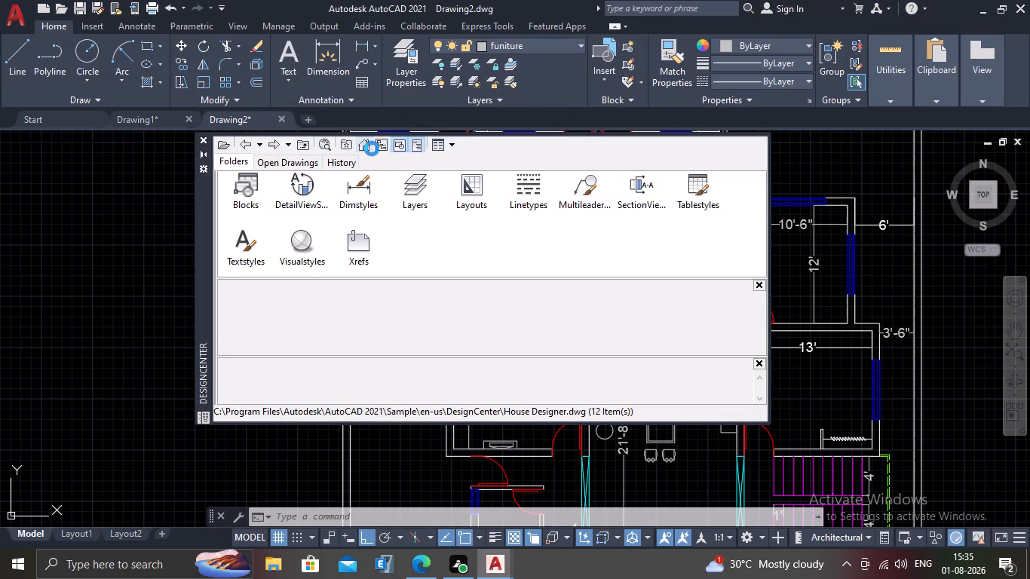
pyautogui.click(381, 147)
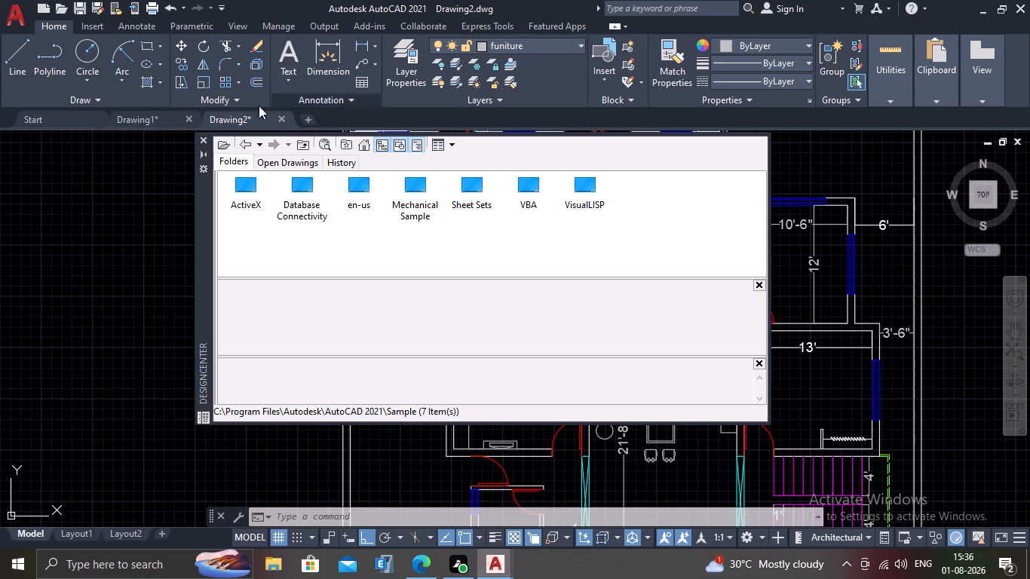
pyautogui.click(200, 141)
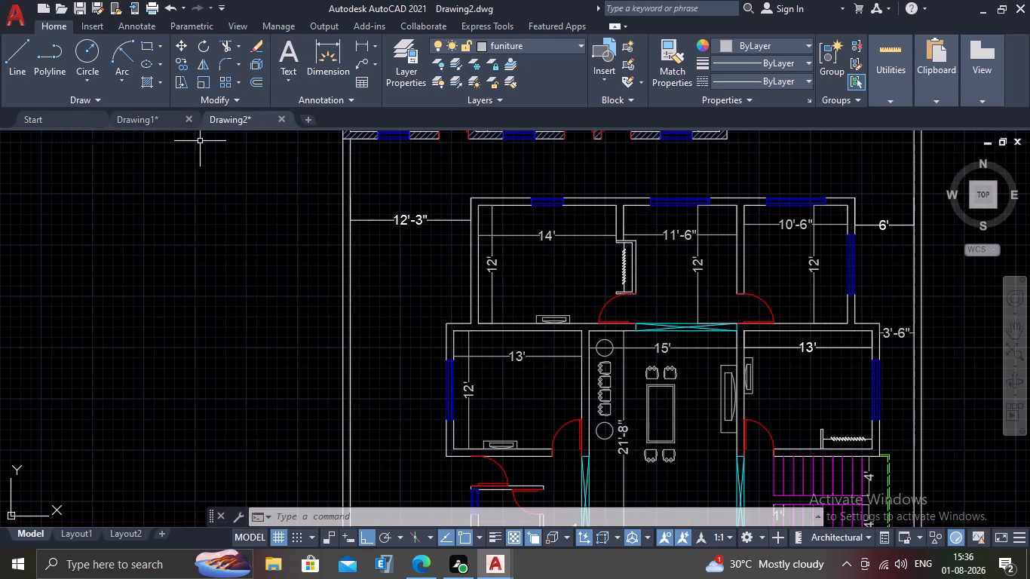
# Reopen DesignCenter, open the DesignCenter folder under en-us and look through its sample drawings.
pyautogui.hotkey('ctrl', '2')
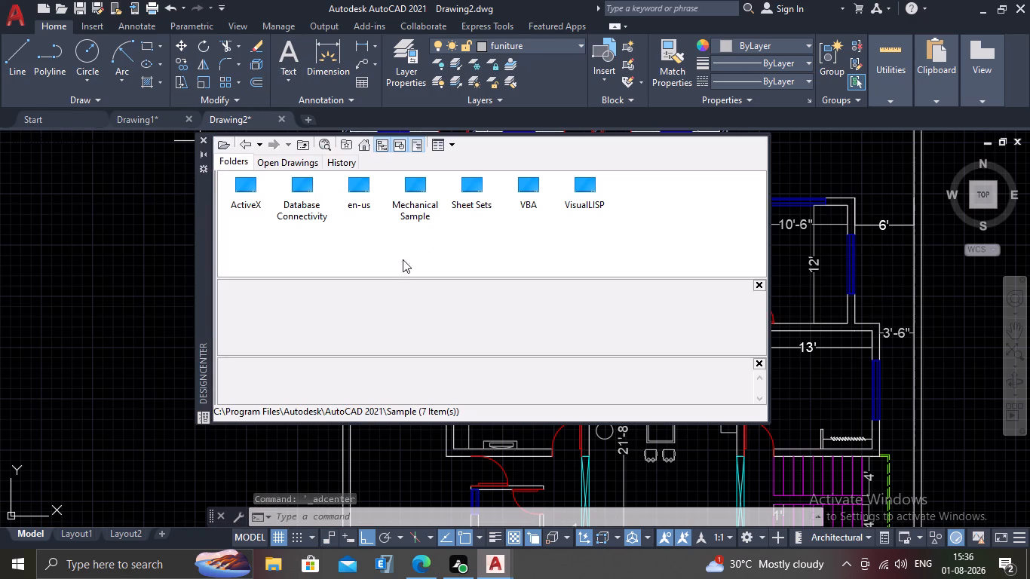
pyautogui.doubleClick(364, 180)
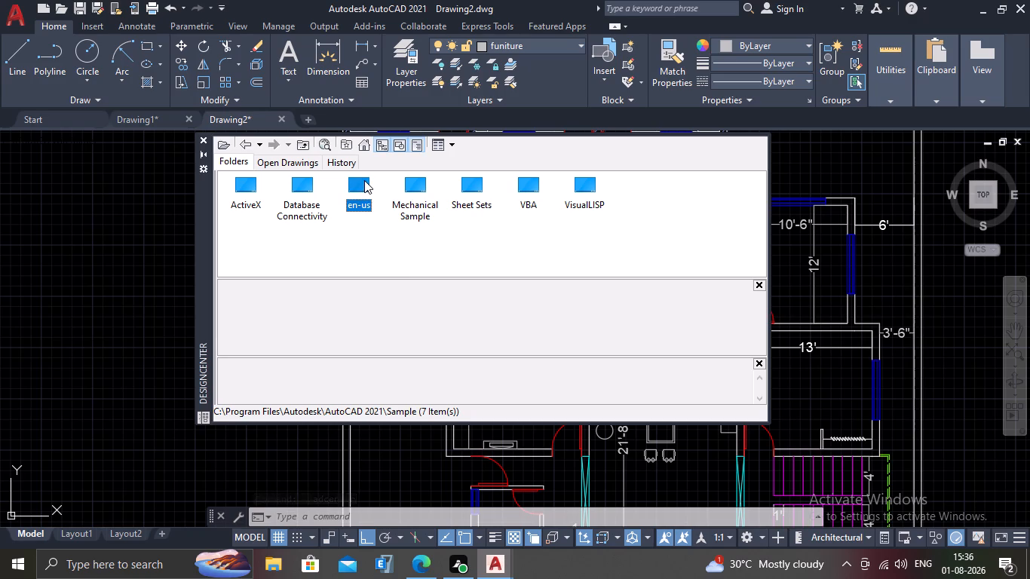
pyautogui.doubleClick(363, 181)
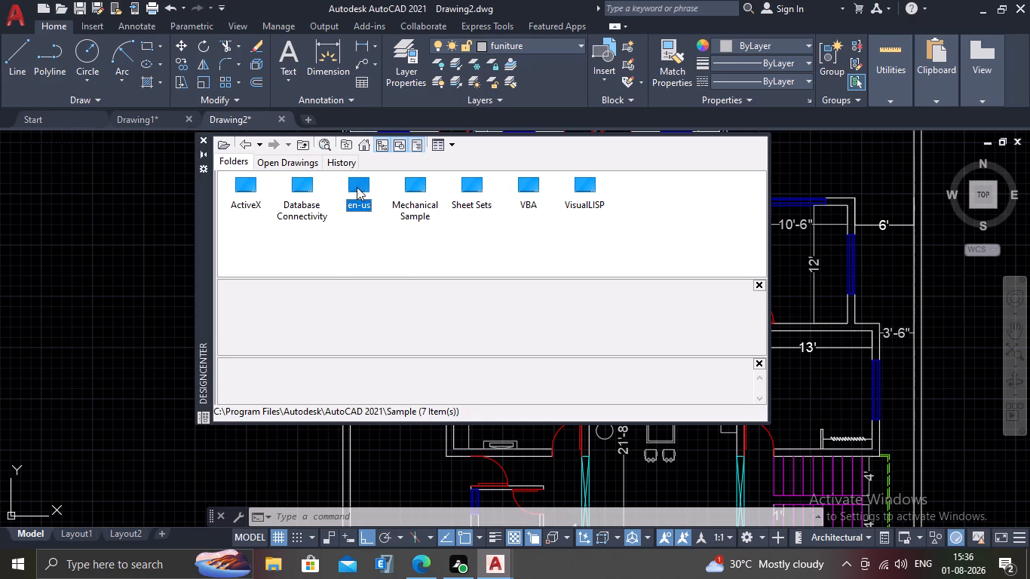
pyautogui.tripleClick(357, 187)
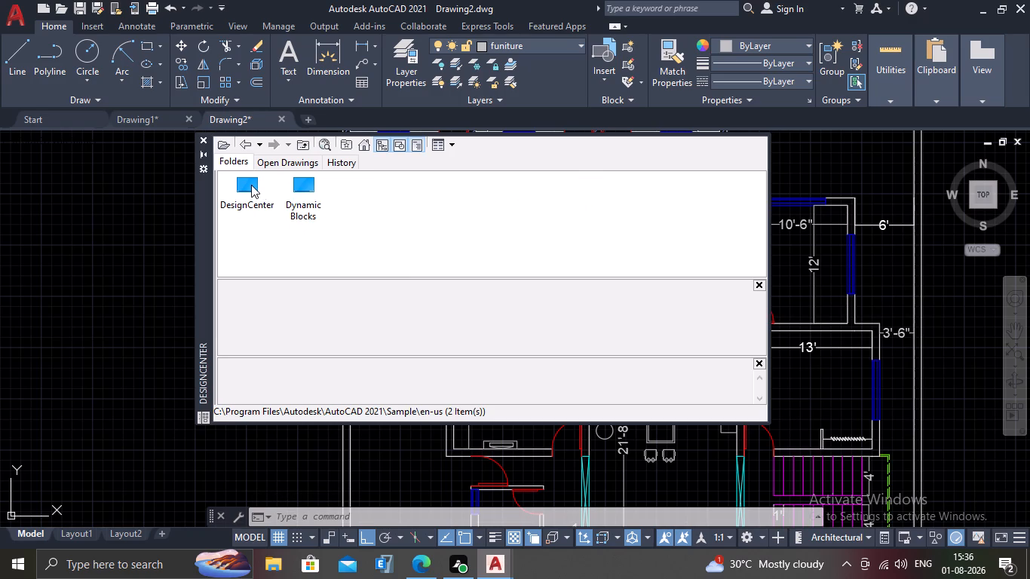
pyautogui.tripleClick(251, 185)
pyautogui.tripleClick(251, 185)
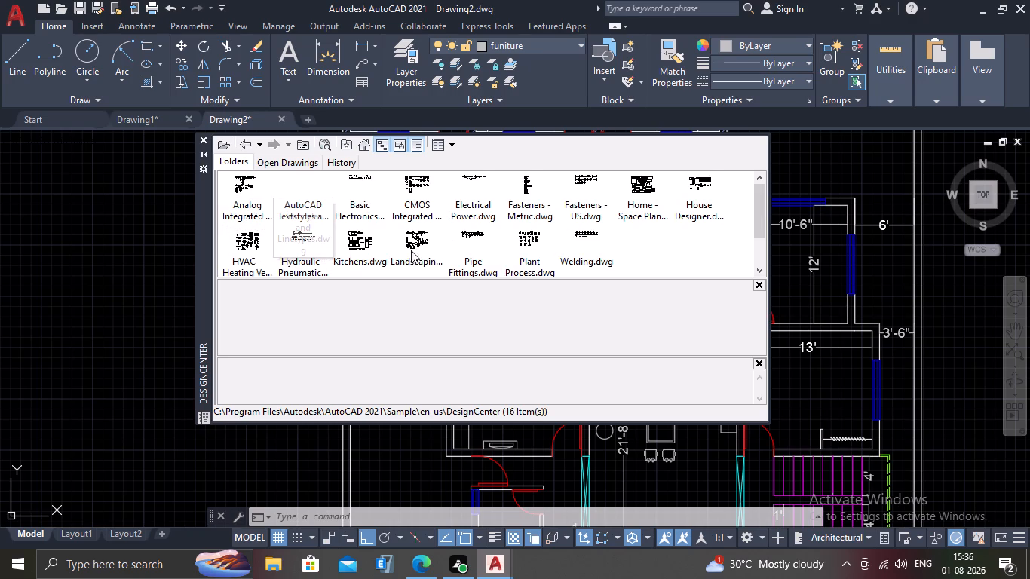
pyautogui.scroll(-1, 398, 221)
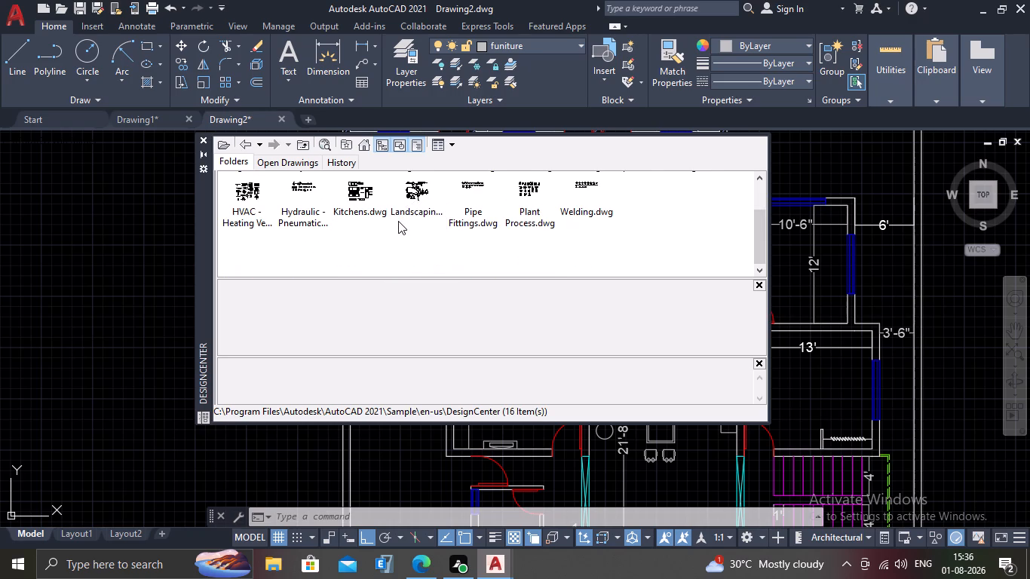
pyautogui.scroll(2, 398, 221)
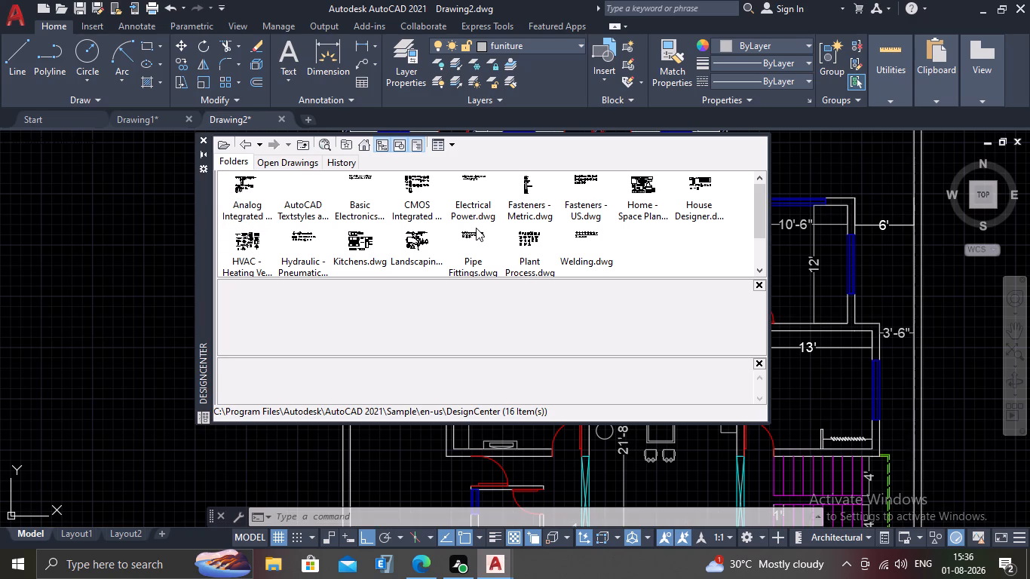
pyautogui.scroll(-1, 426, 247)
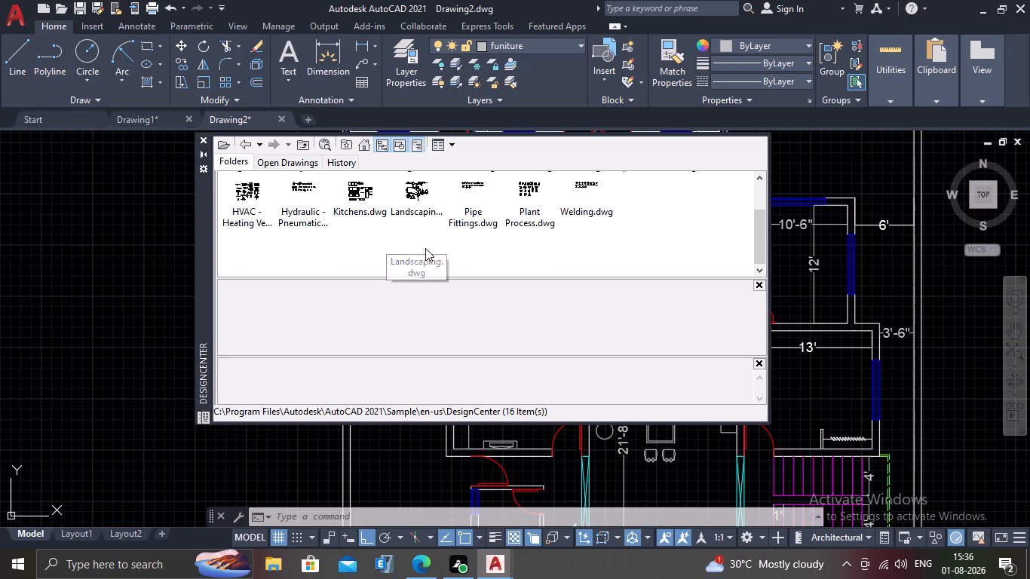
# Go back to en-us, open the Dynamic Blocks folder and look through its drawings.
pyautogui.click(238, 142)
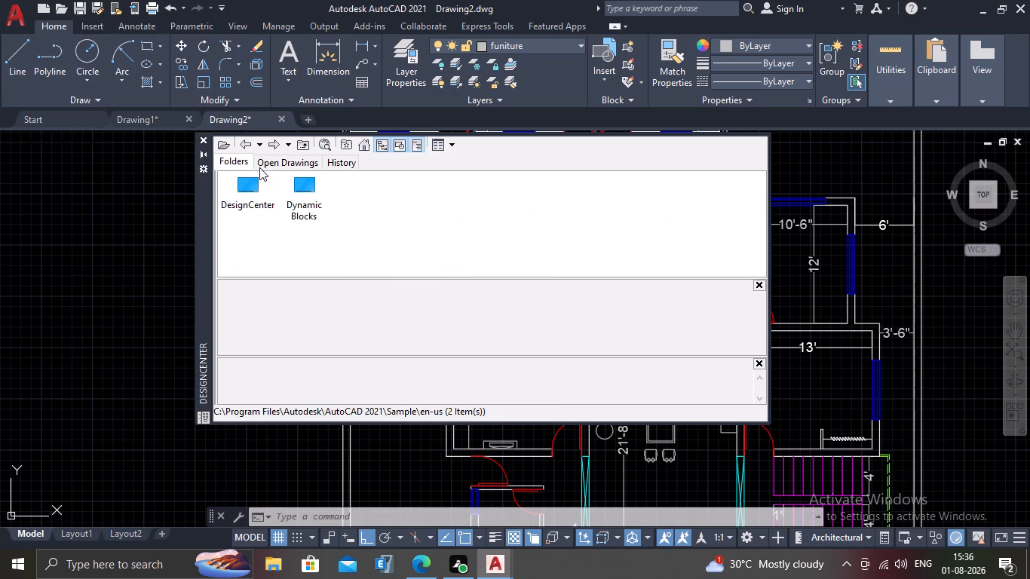
pyautogui.doubleClick(299, 179)
pyautogui.scroll(-1, 312, 217)
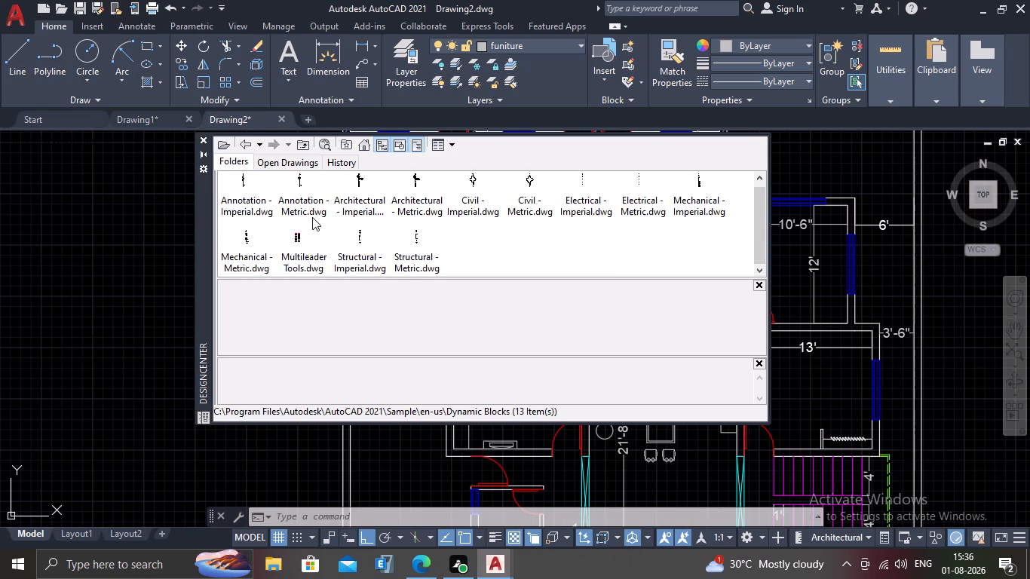
pyautogui.scroll(-1, 312, 217)
# Go back to the en-us folder and reopen its DesignCenter folder of sample drawings.
pyautogui.click(247, 146)
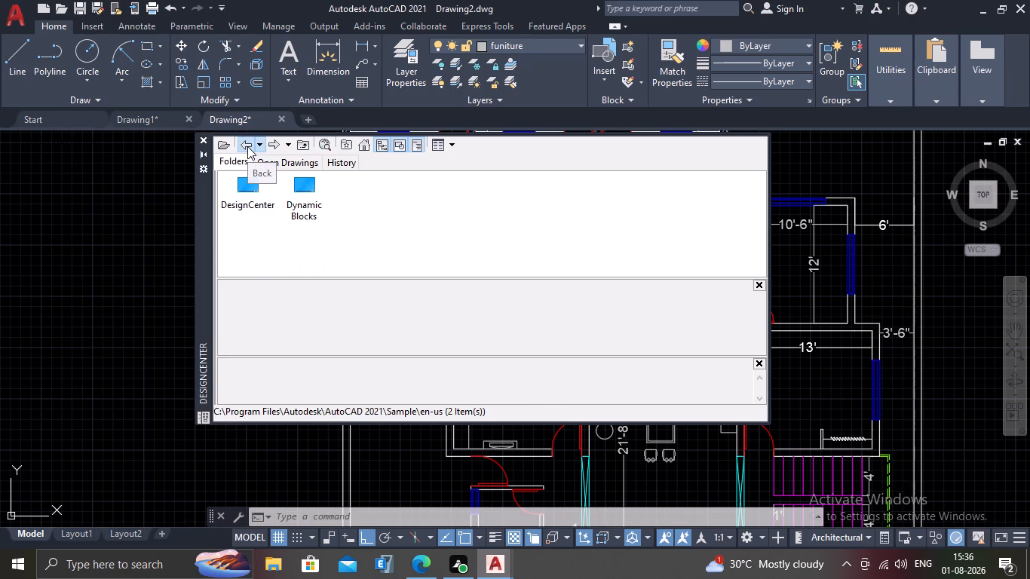
pyautogui.click(375, 141)
pyautogui.click(369, 146)
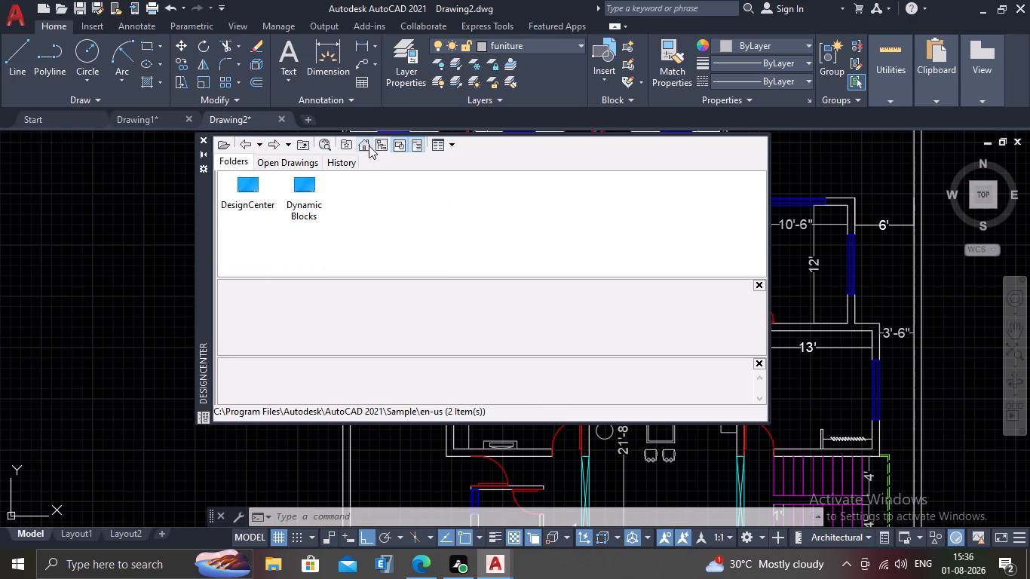
pyautogui.tripleClick(354, 207)
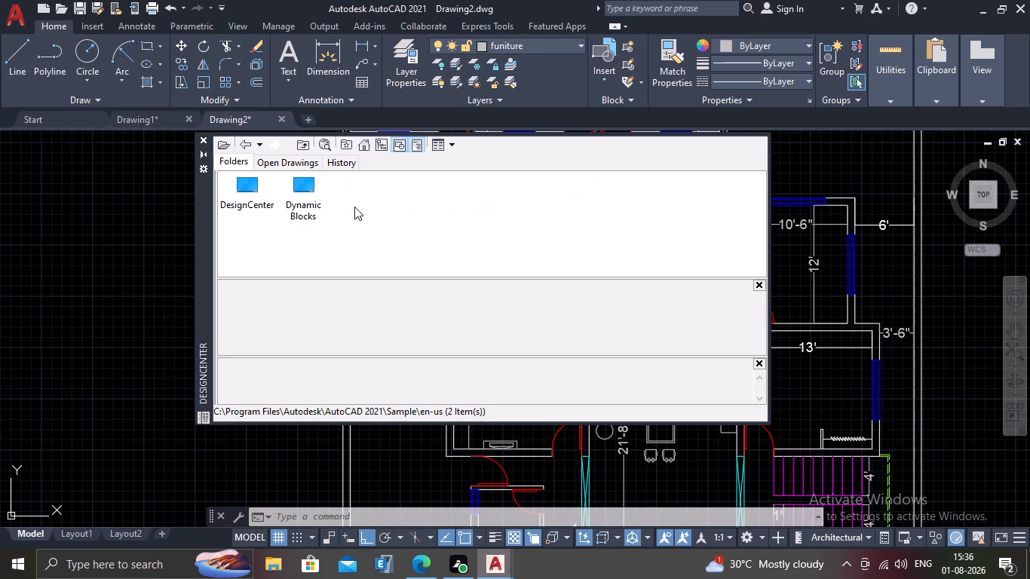
pyautogui.doubleClick(257, 205)
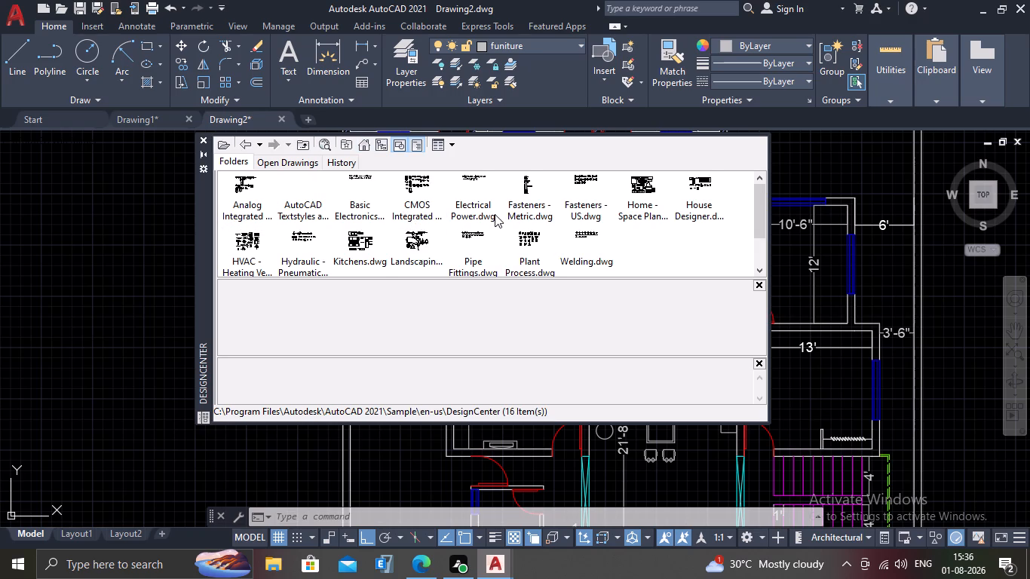
pyautogui.scroll(1, 239, 268)
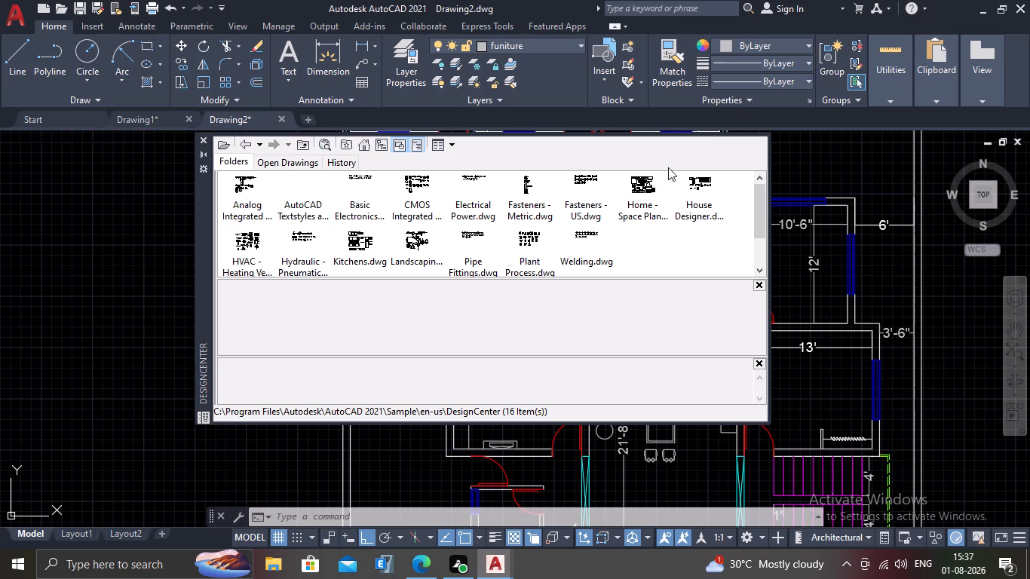
# Preview Home - Space Planner.dwg in the DesignCenter folder and examine the furniture it contains.
pyautogui.doubleClick(646, 200)
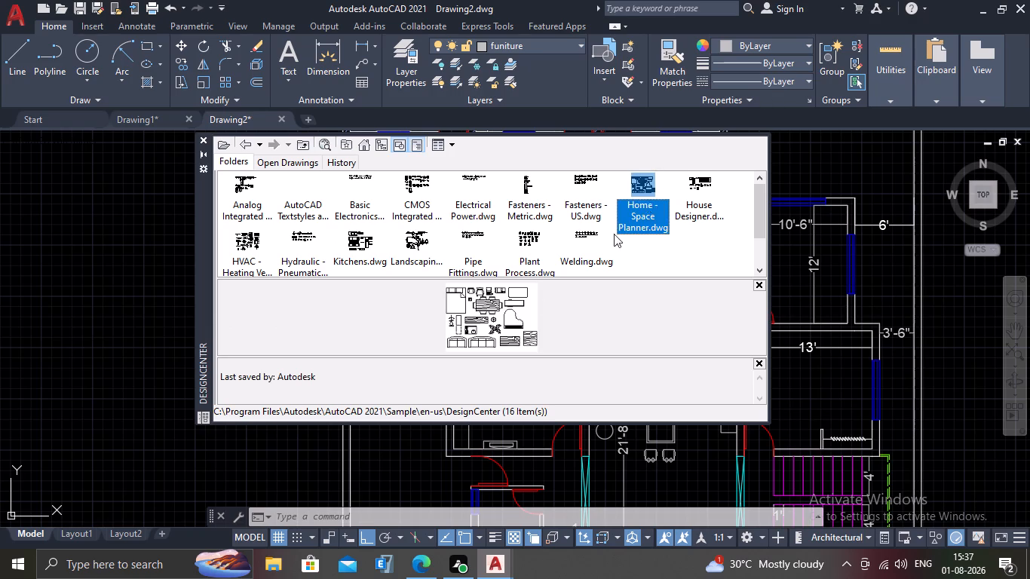
pyautogui.doubleClick(630, 185)
pyautogui.doubleClick(637, 182)
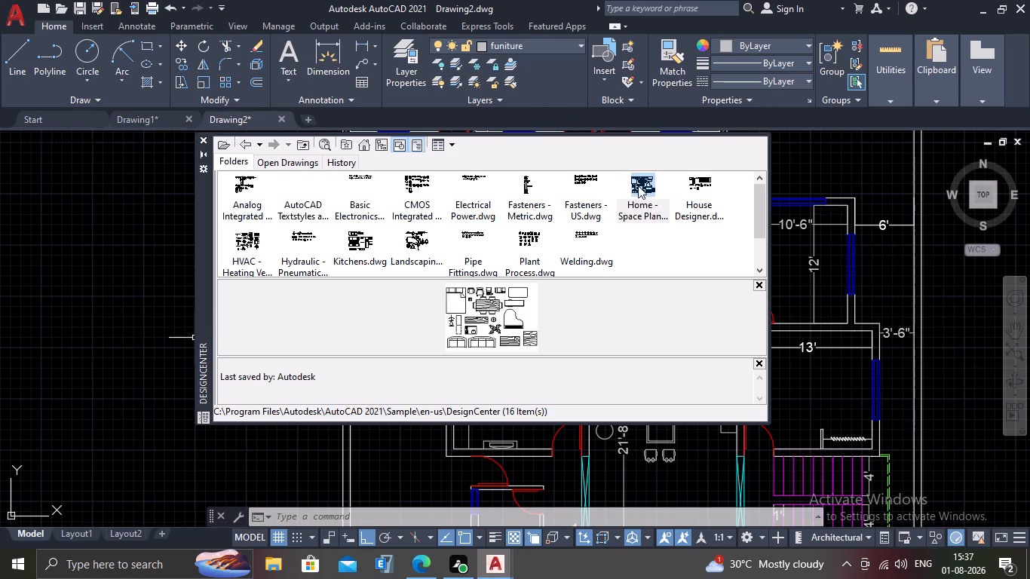
pyautogui.scroll(1, 666, 271)
pyautogui.scroll(-1, 617, 319)
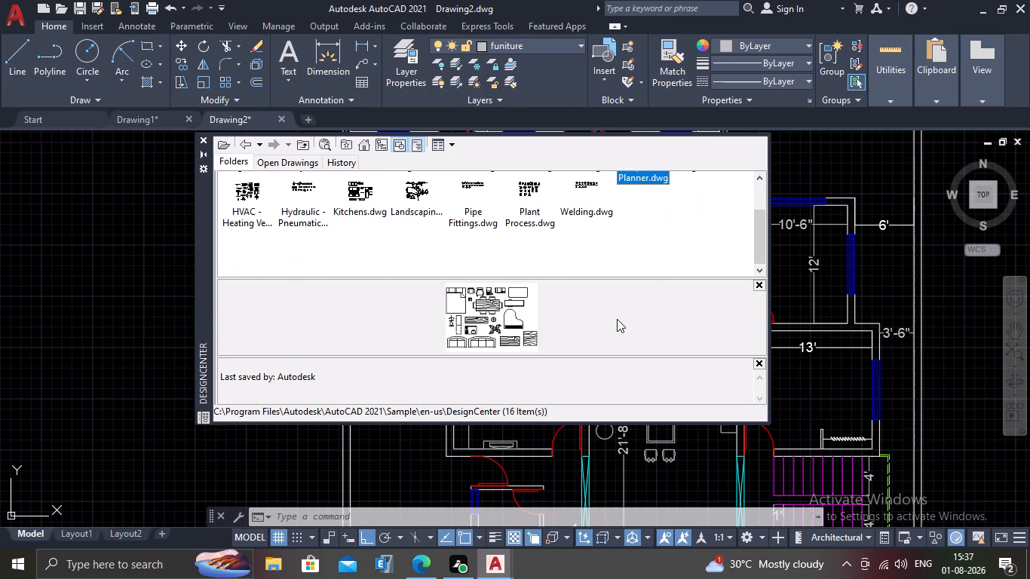
pyautogui.scroll(3, 618, 315)
pyautogui.doubleClick(647, 176)
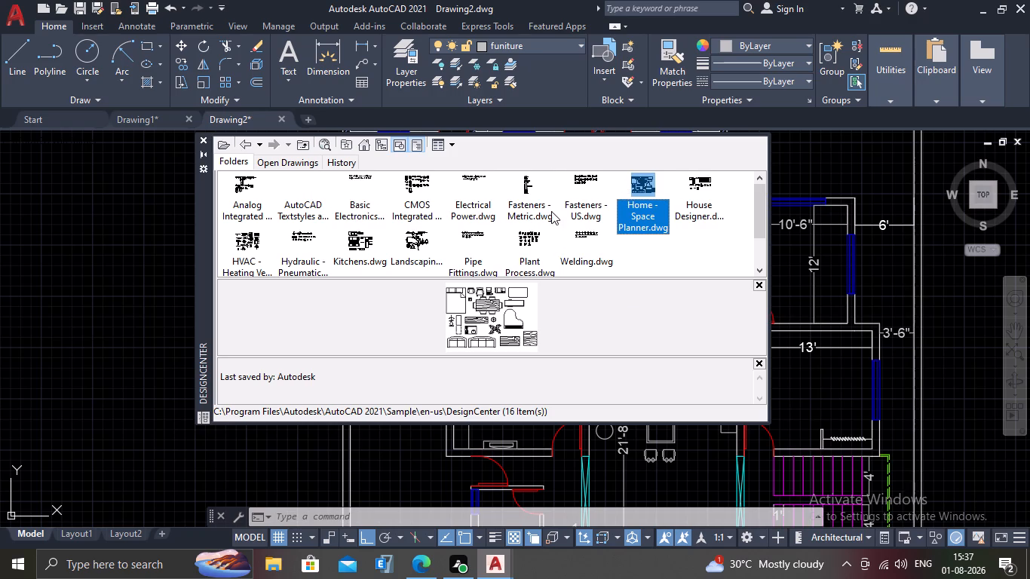
pyautogui.scroll(1, 551, 211)
pyautogui.click(597, 195)
pyautogui.click(652, 185)
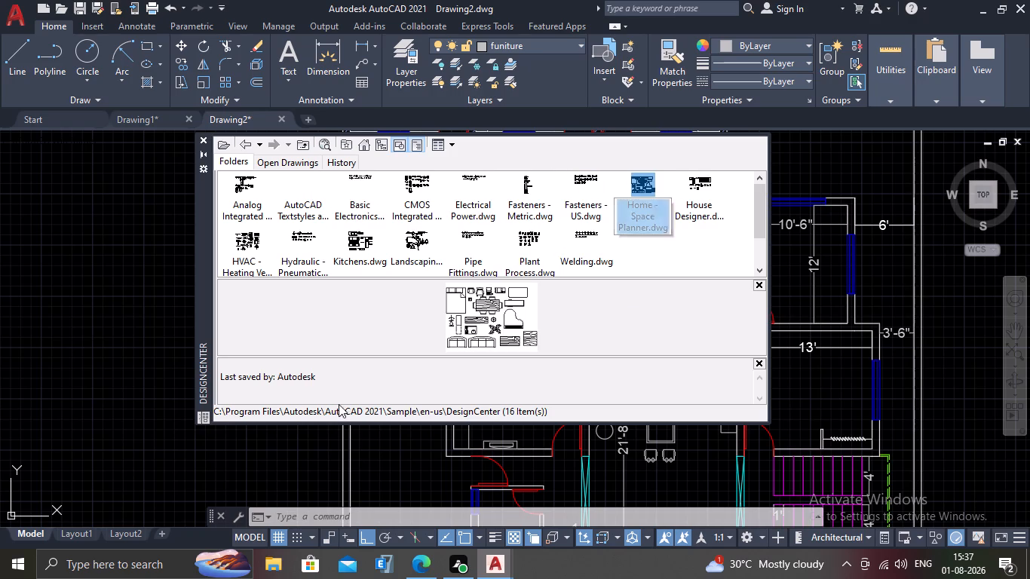
pyautogui.click(462, 314)
pyautogui.doubleClick(469, 314)
pyautogui.scroll(-1, 474, 323)
pyautogui.scroll(1, 474, 323)
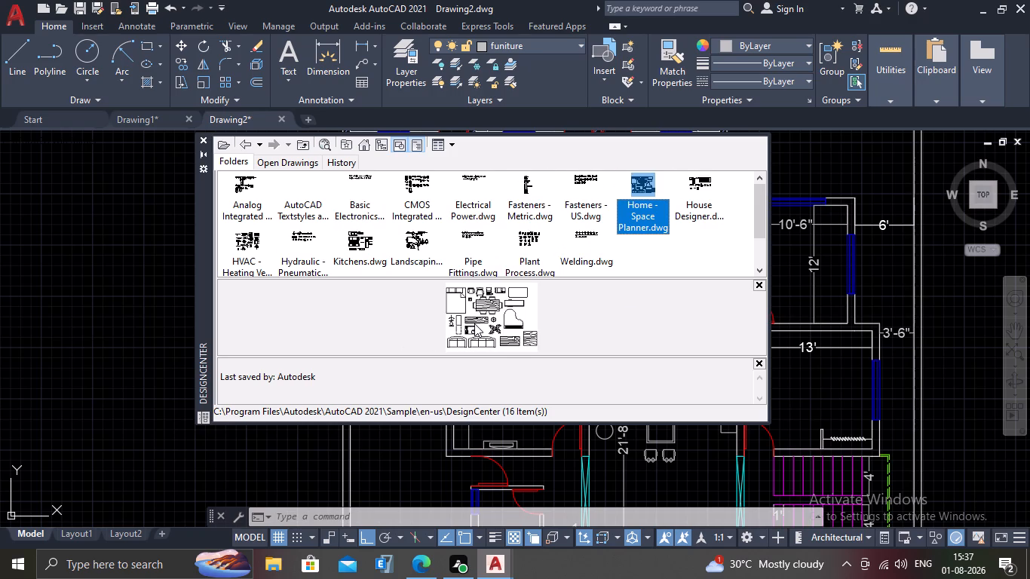
pyautogui.scroll(2, 474, 323)
pyautogui.tripleClick(475, 323)
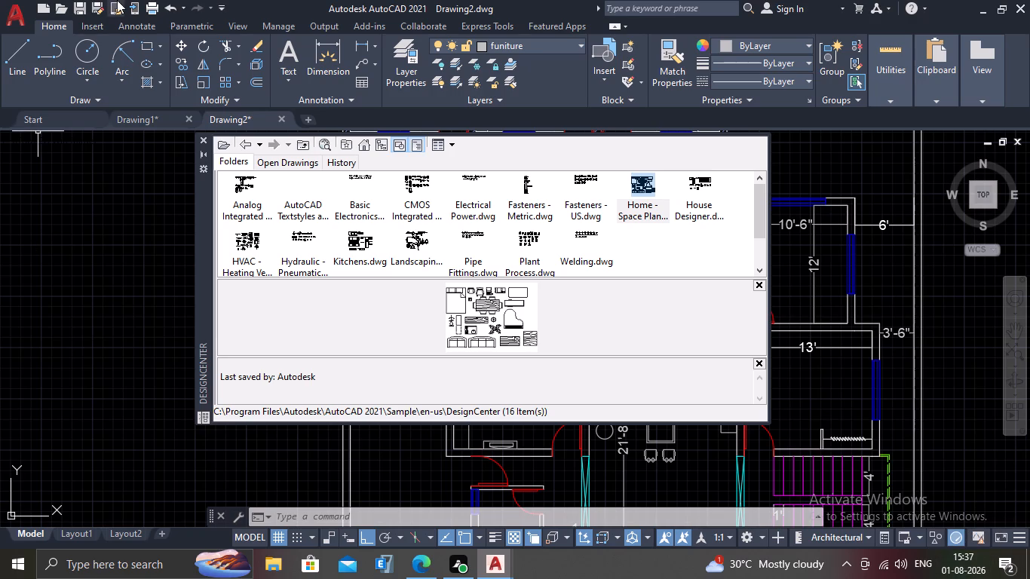
# Reopen DesignCenter and insert the Bed - Queen block from Home - Space Planner.dwg into the empty space east of the house plan.
pyautogui.click(200, 136)
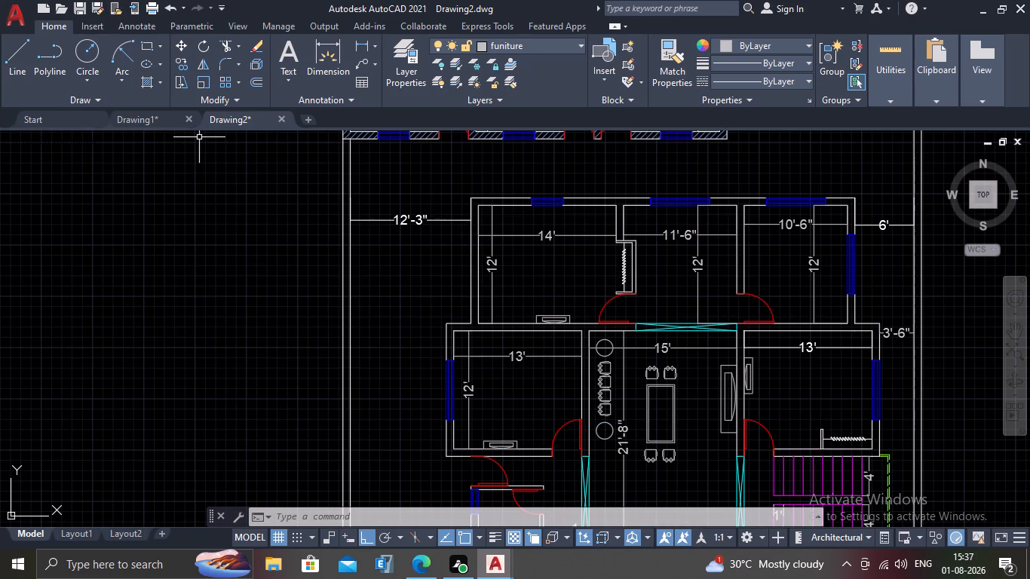
pyautogui.hotkey('ctrl', '2')
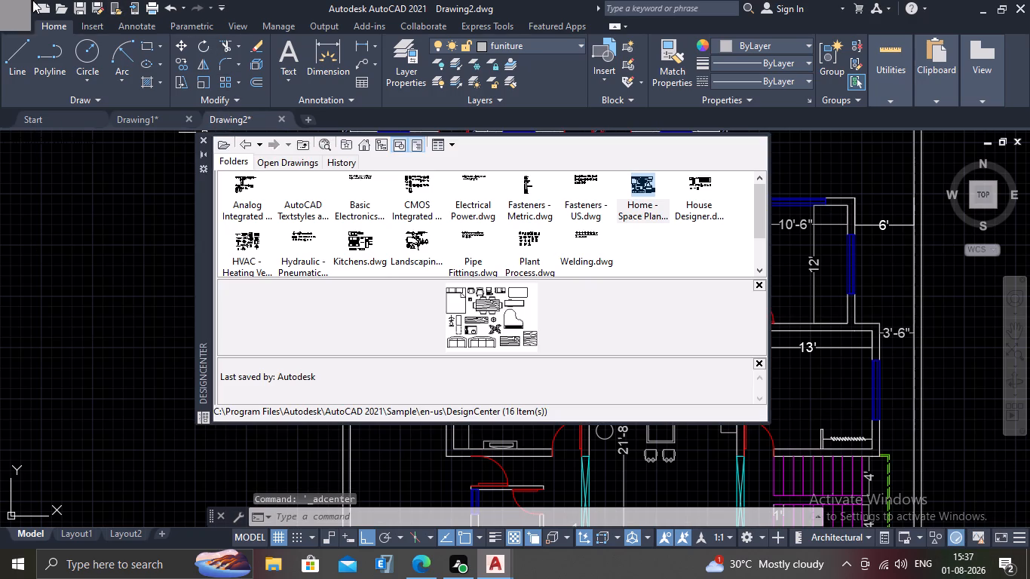
pyautogui.doubleClick(633, 189)
pyautogui.tripleClick(642, 180)
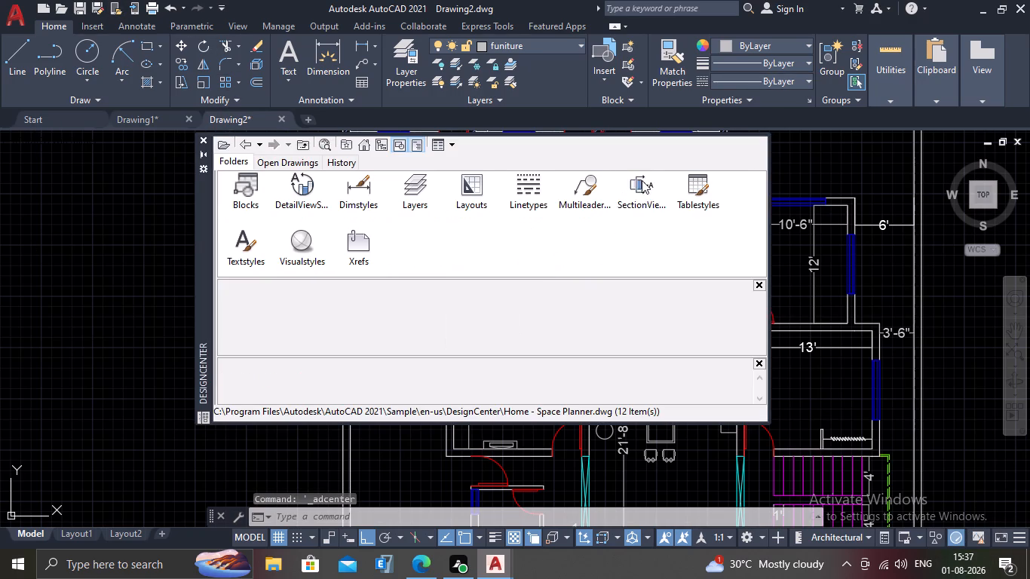
pyautogui.doubleClick(252, 188)
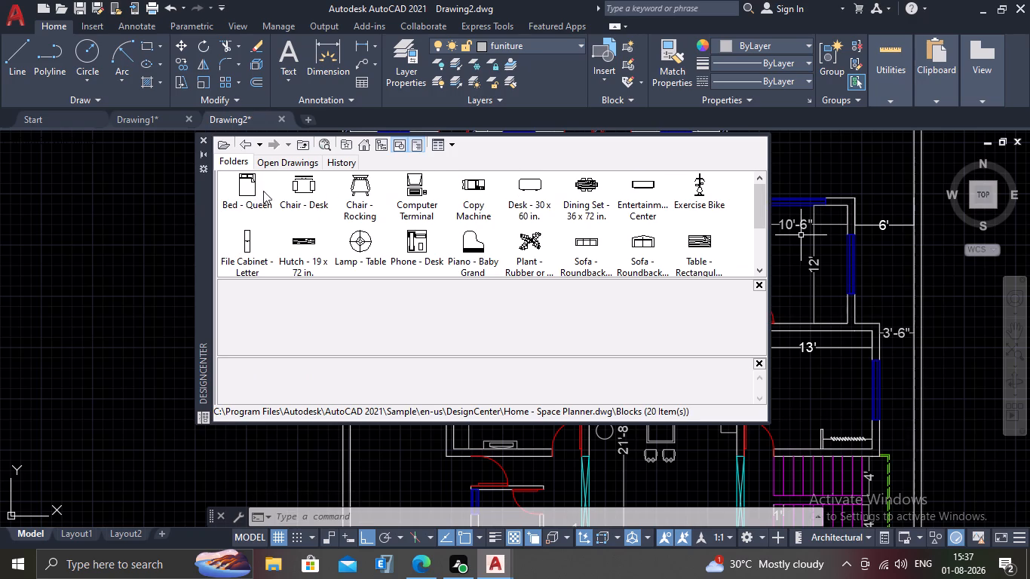
pyautogui.moveTo(250, 186); pyautogui.dragTo(964, 265)
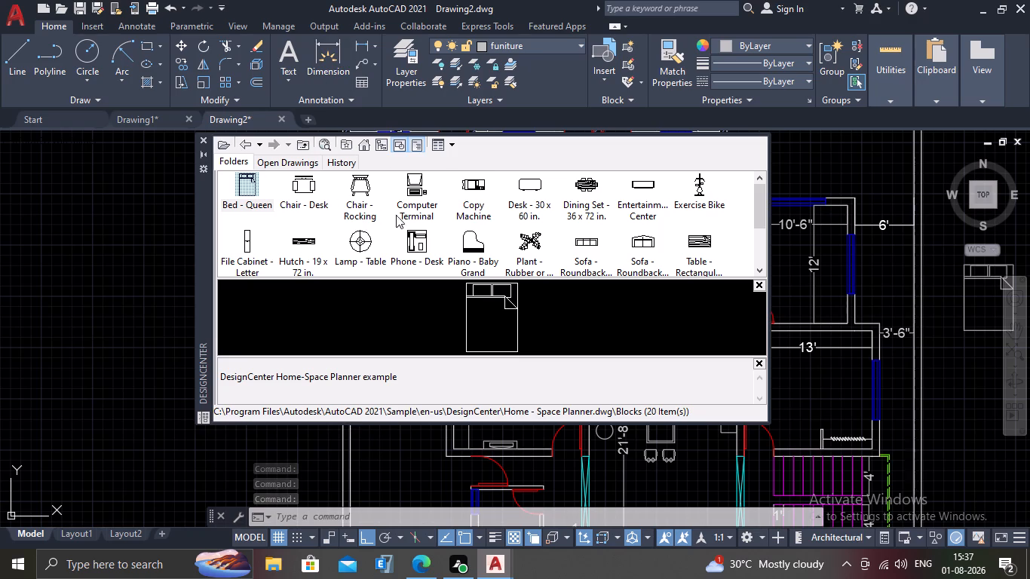
# Insert the Dining Set - 36 x 72 in. block into the empty space west of the house plan.
pyautogui.moveTo(588, 186); pyautogui.dragTo(334, 250)
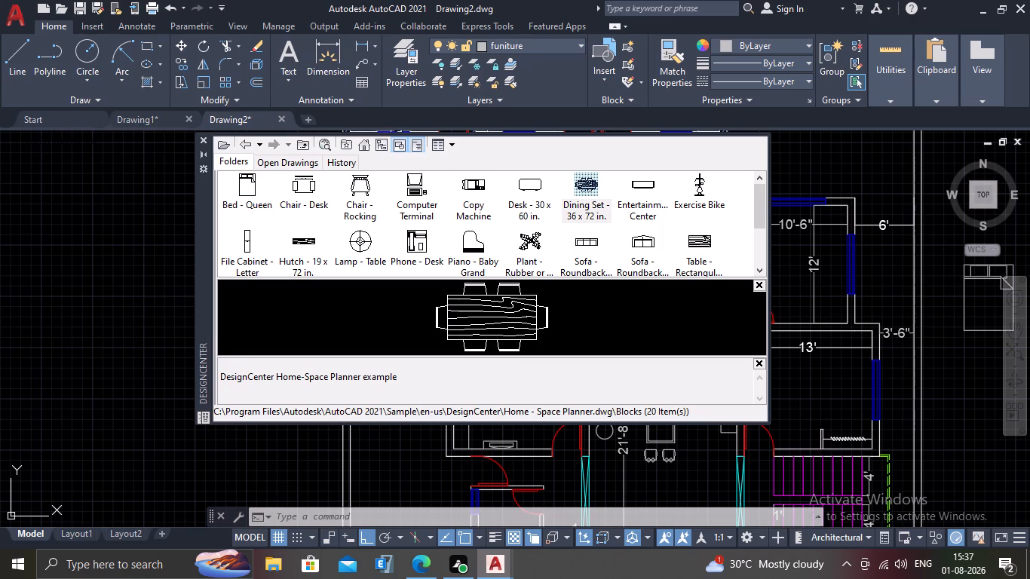
pyautogui.moveTo(334, 250); pyautogui.dragTo(123, 299)
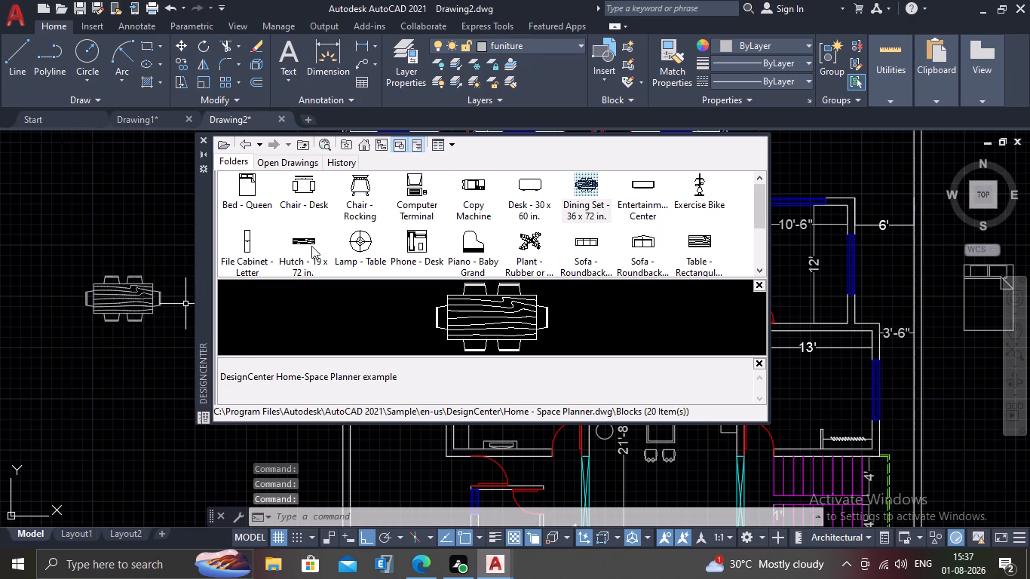
# Insert a second Dining Set - 36 x 72 in. block farther southwest of the first one and close DesignCenter.
pyautogui.scroll(-1, 502, 222)
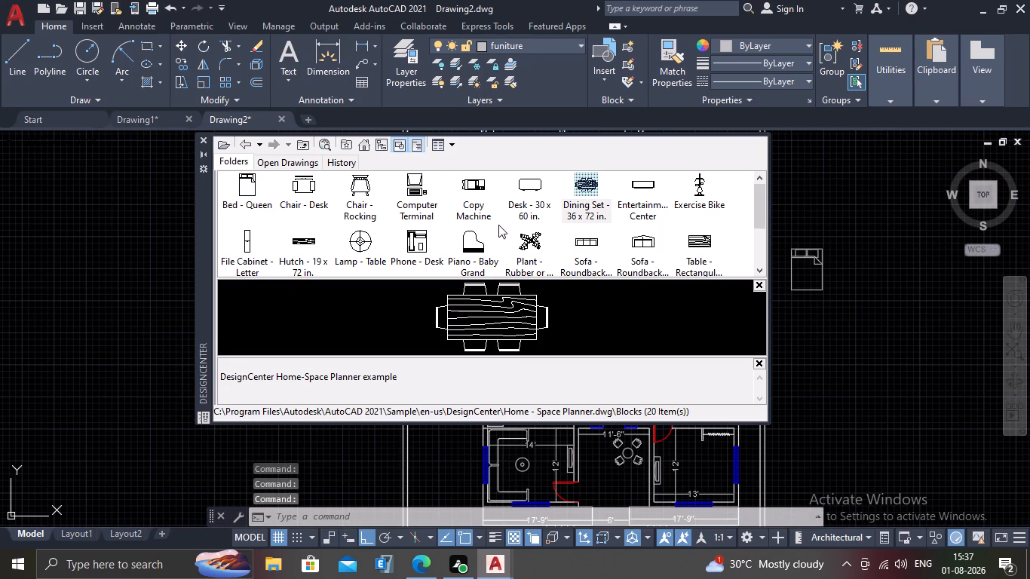
pyautogui.moveTo(582, 184); pyautogui.dragTo(283, 305)
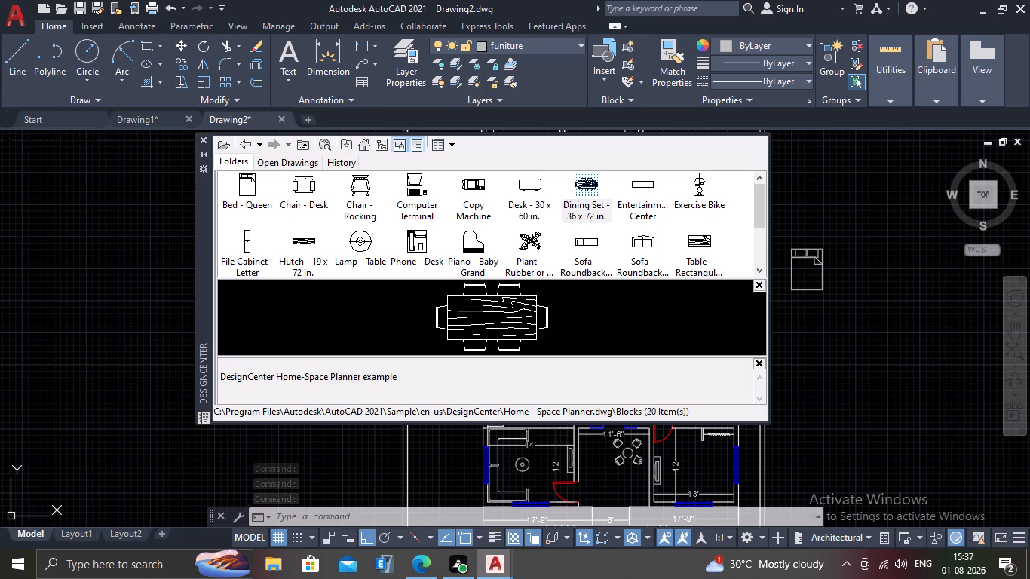
pyautogui.moveTo(283, 305); pyautogui.dragTo(74, 371)
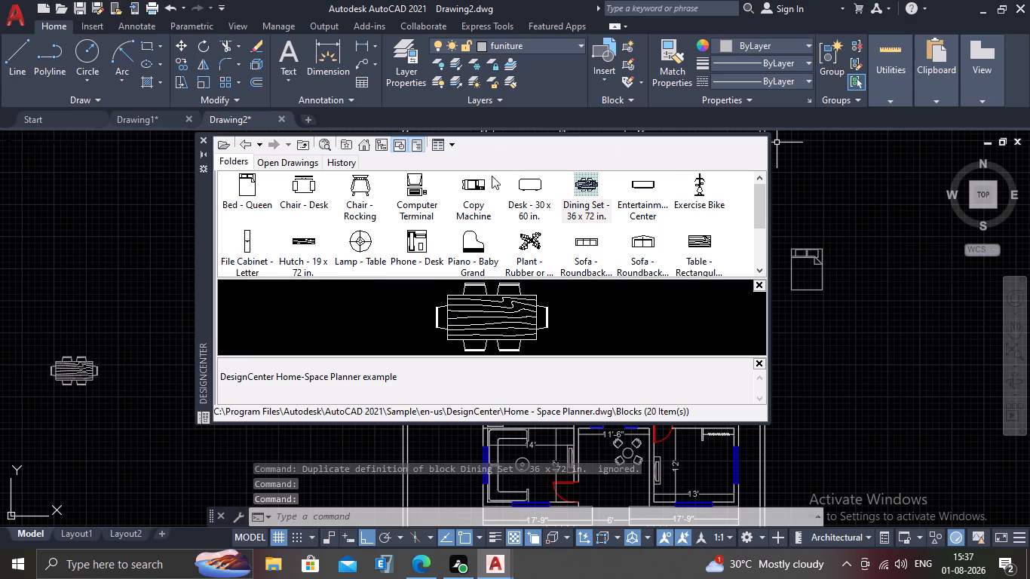
pyautogui.click(207, 145)
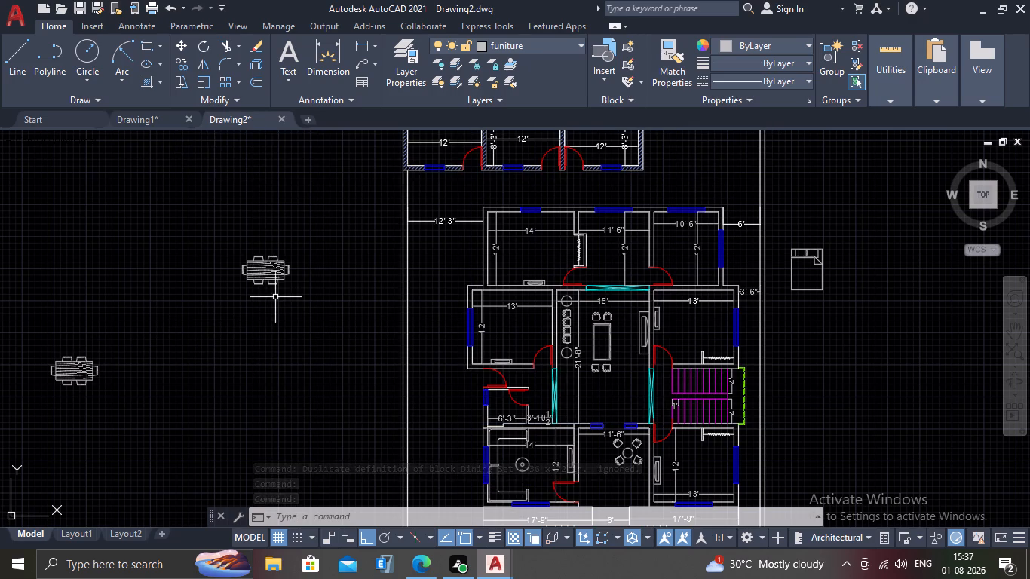
# Move the dining set nearer the plan about 57' east into the 11'-6" by 12' room.
pyautogui.scroll(-1, 275, 297)
pyautogui.moveTo(251, 334); pyautogui.dragTo(308, 270, button='middle')
pyautogui.scroll(1, 305, 271)
pyautogui.moveTo(271, 276); pyautogui.dragTo(317, 311, button='middle')
pyautogui.moveTo(394, 218); pyautogui.dragTo(349, 268, button='middle')
pyautogui.scroll(1, 349, 268)
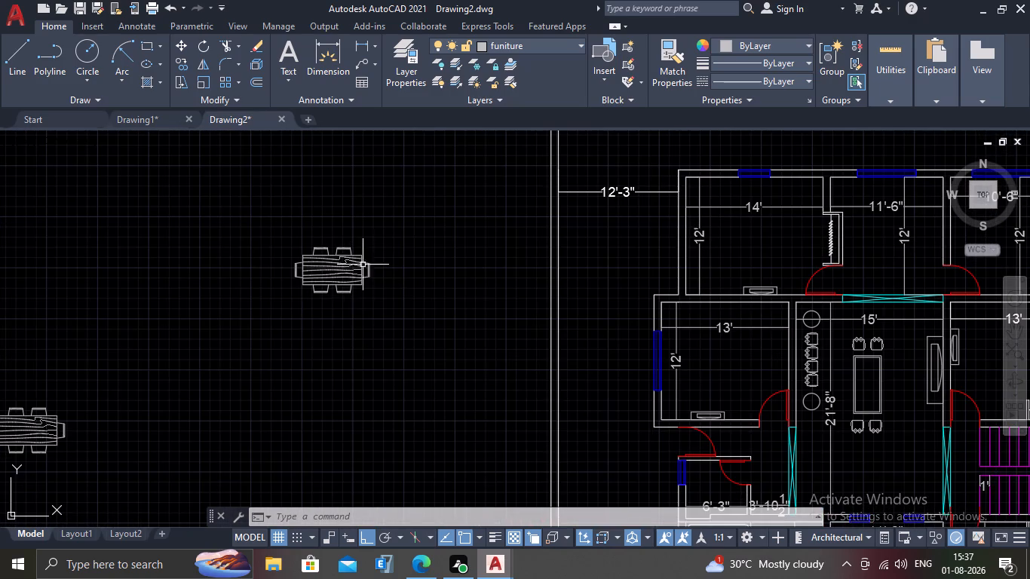
pyautogui.moveTo(424, 233); pyautogui.dragTo(415, 237)
pyautogui.click(278, 333)
pyautogui.press('m')
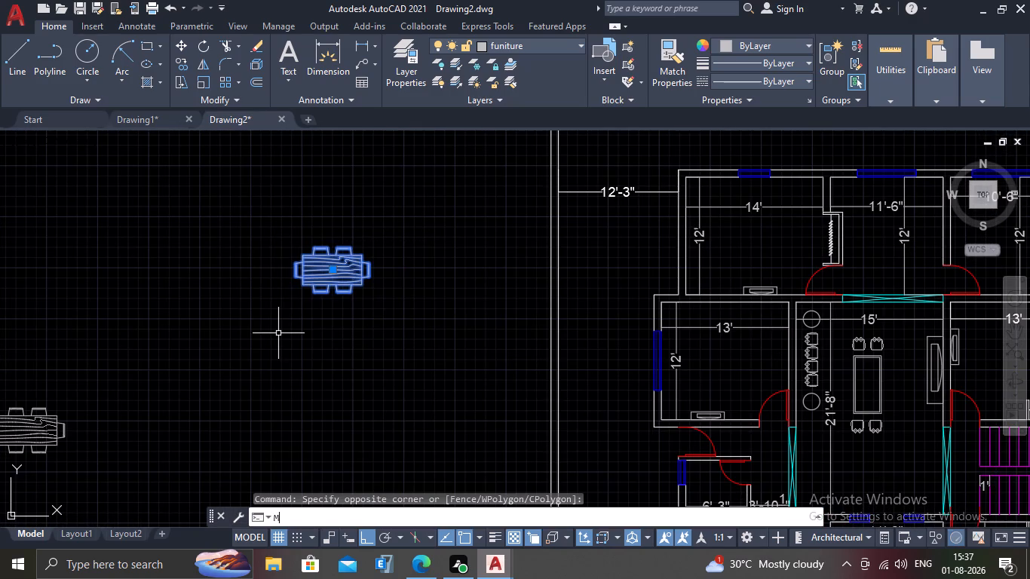
pyautogui.press('Return')
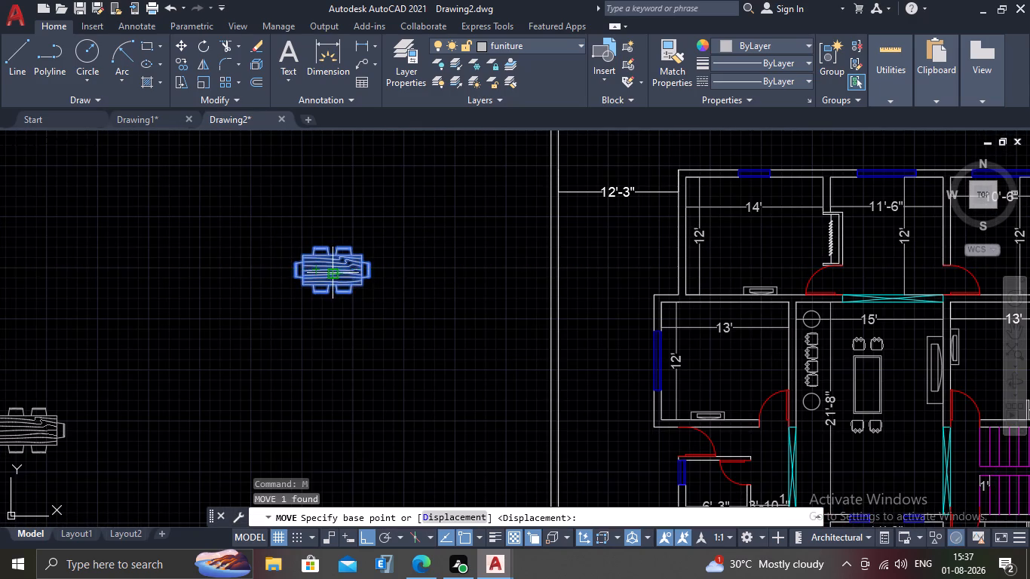
pyautogui.click(330, 273)
pyautogui.scroll(-2, 340, 265)
pyautogui.scroll(1, 509, 257)
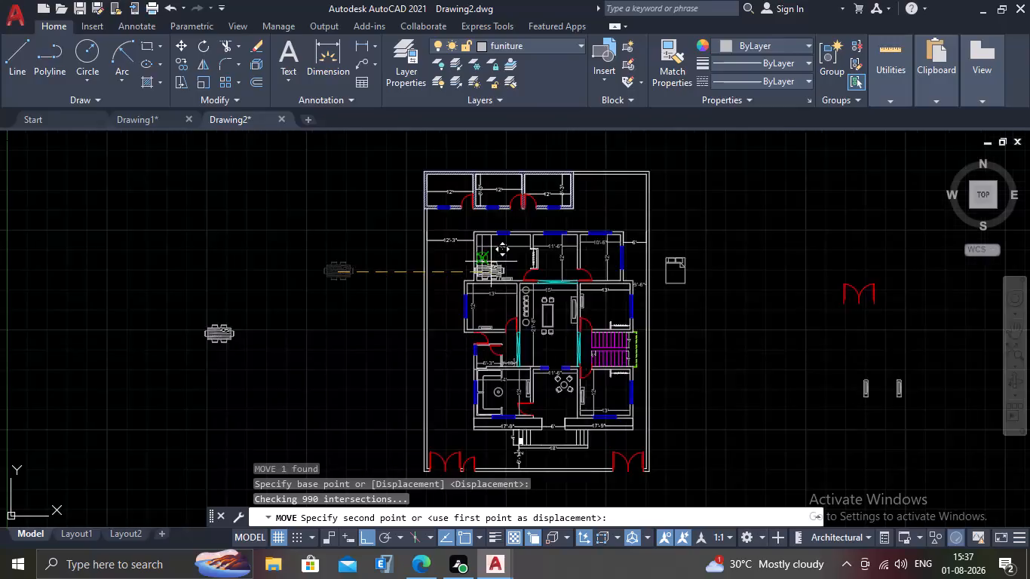
pyautogui.scroll(3, 590, 243)
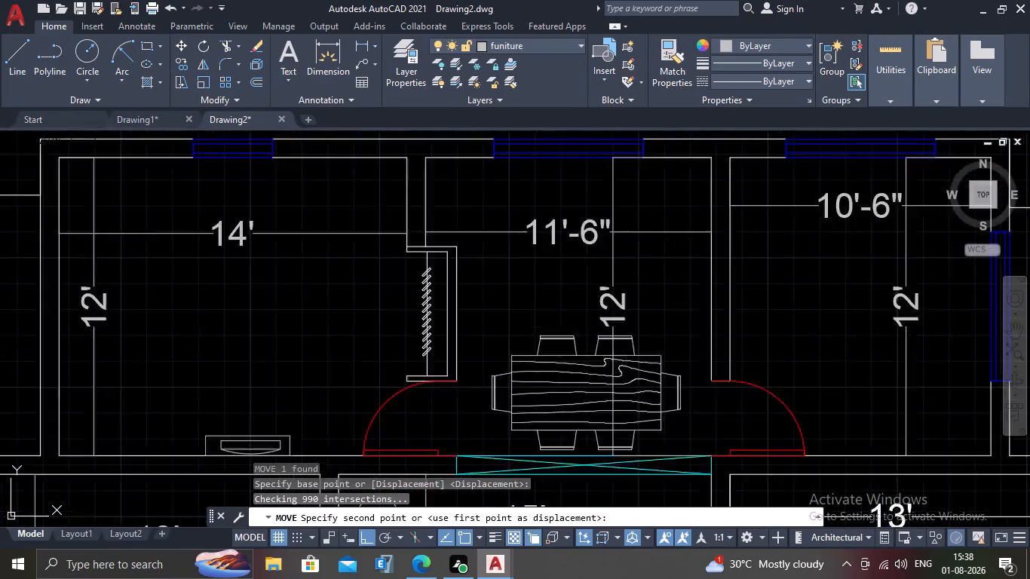
pyautogui.scroll(3, 583, 243)
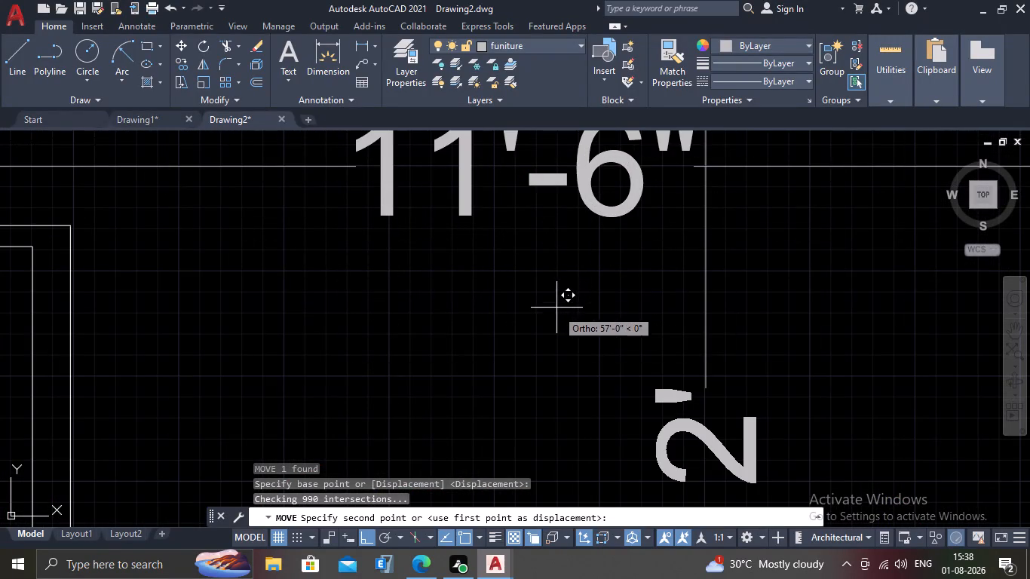
pyautogui.click(556, 311)
# Move the dining set straight north within the 11'-6" room, away from the opening to the hall.
pyautogui.scroll(-3, 547, 327)
pyautogui.moveTo(522, 420); pyautogui.dragTo(521, 326, button='middle')
pyautogui.scroll(-1, 520, 311)
pyautogui.click(532, 348)
pyautogui.scroll(2, 528, 345)
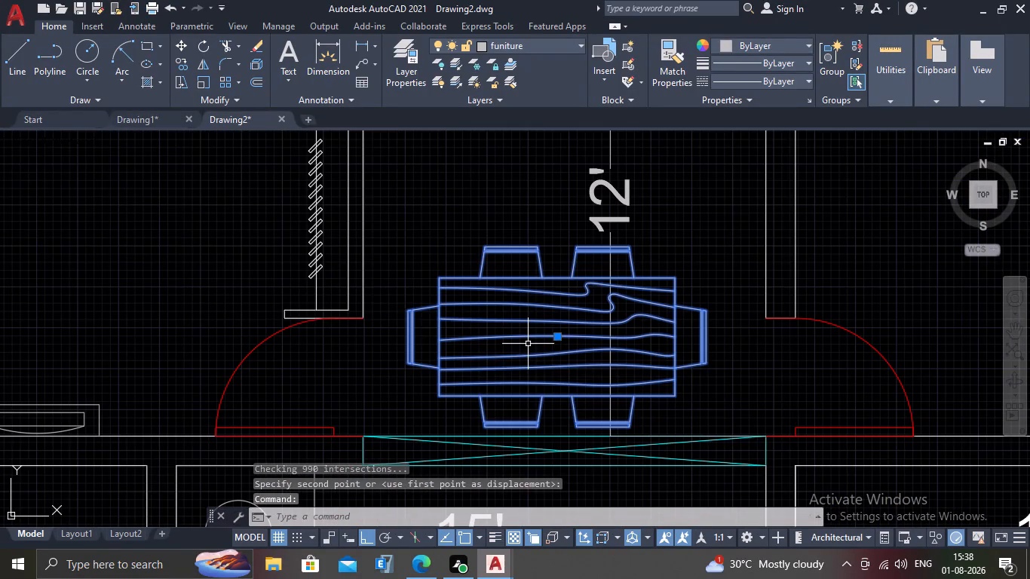
pyautogui.press('m')
pyautogui.press('Return')
pyautogui.click(529, 343)
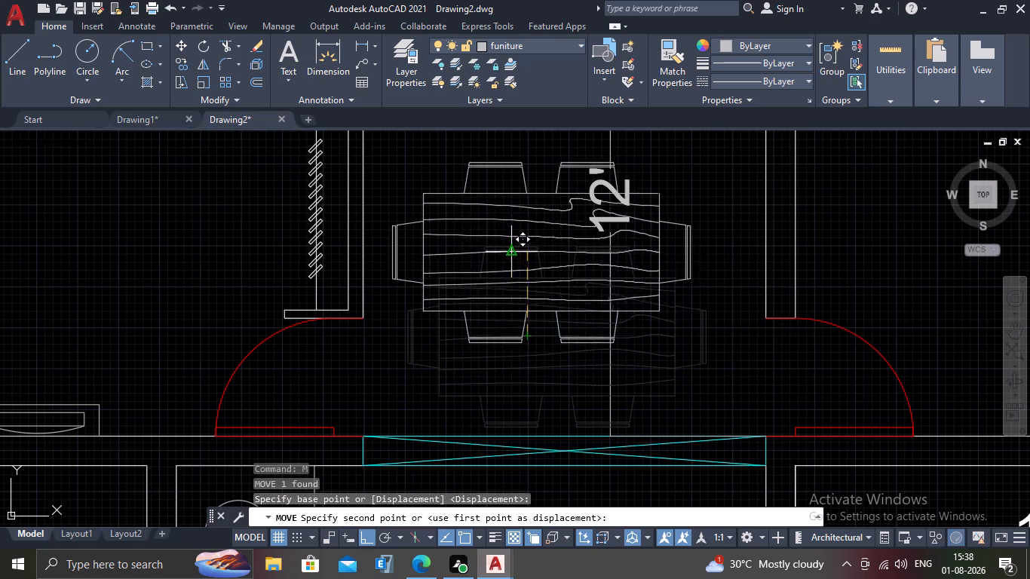
pyautogui.click(506, 202)
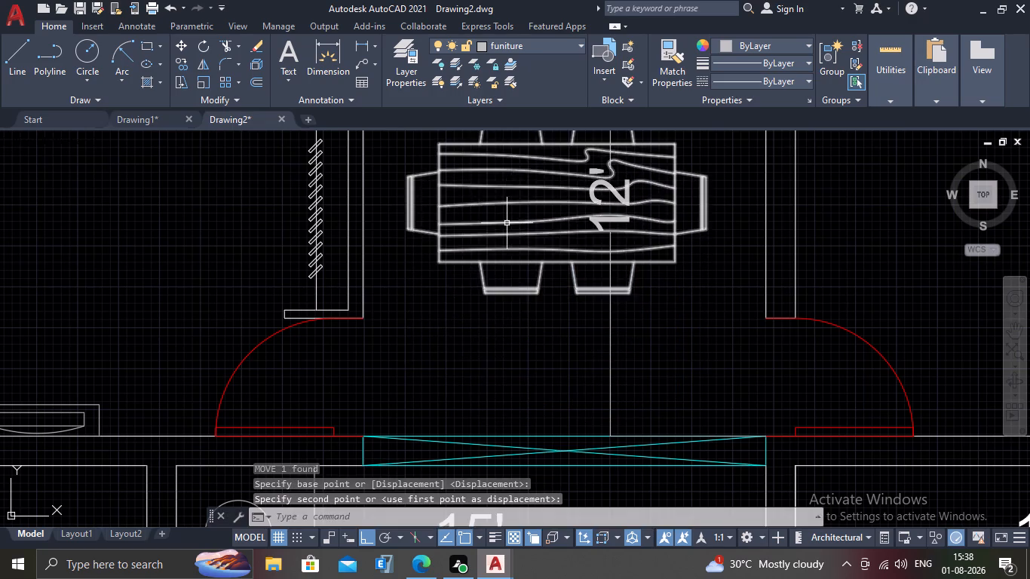
# Copy the double bed outside the plan's east boundary twice, placing both copies in a row to its east.
pyautogui.scroll(-2, 507, 223)
pyautogui.moveTo(499, 304); pyautogui.dragTo(495, 274, button='middle')
pyautogui.scroll(-1, 495, 274)
pyautogui.moveTo(502, 302); pyautogui.dragTo(449, 291, button='middle')
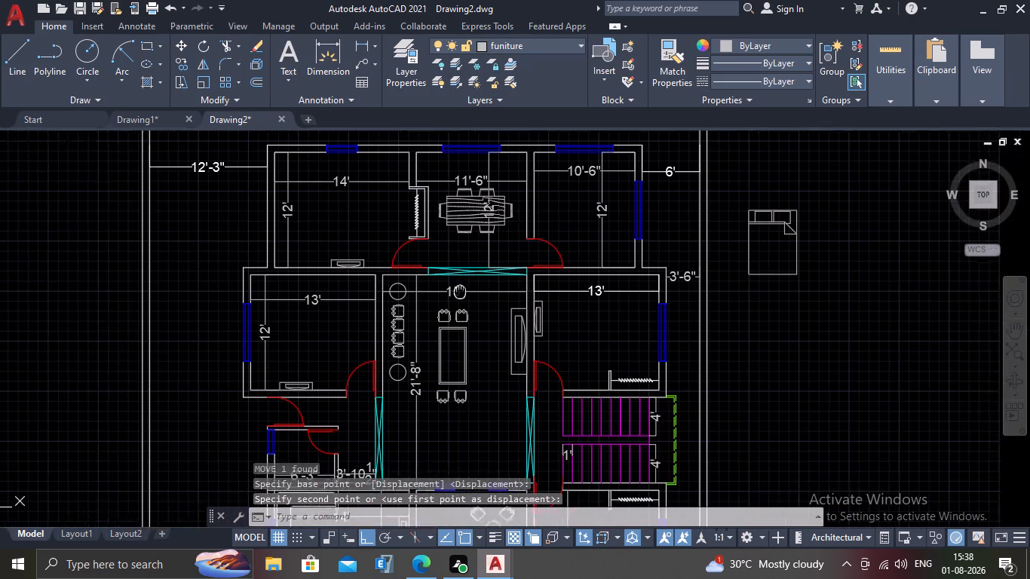
pyautogui.moveTo(449, 291); pyautogui.dragTo(433, 289, button='middle')
pyautogui.scroll(2, 777, 200)
pyautogui.click(777, 204)
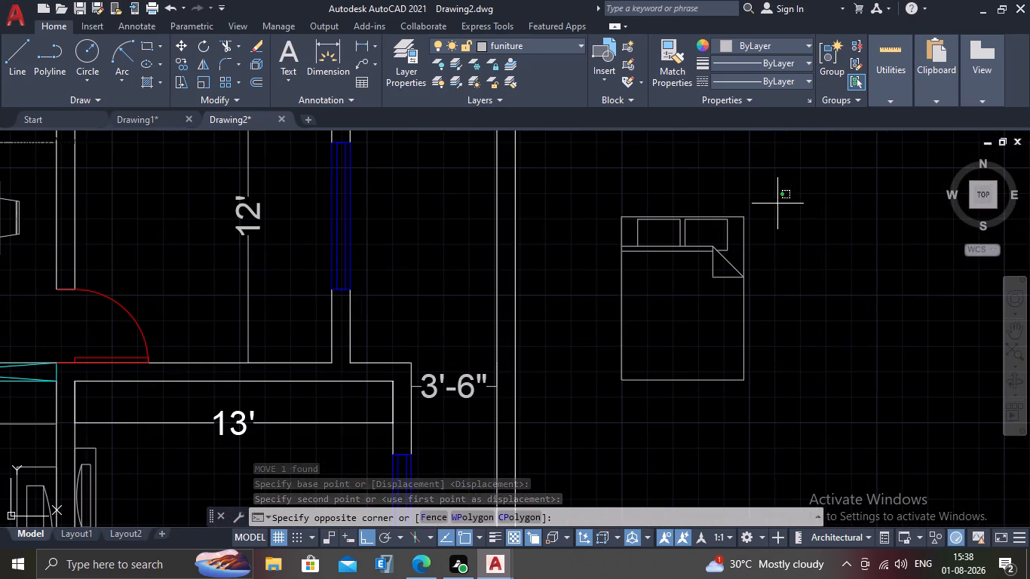
pyautogui.click(602, 444)
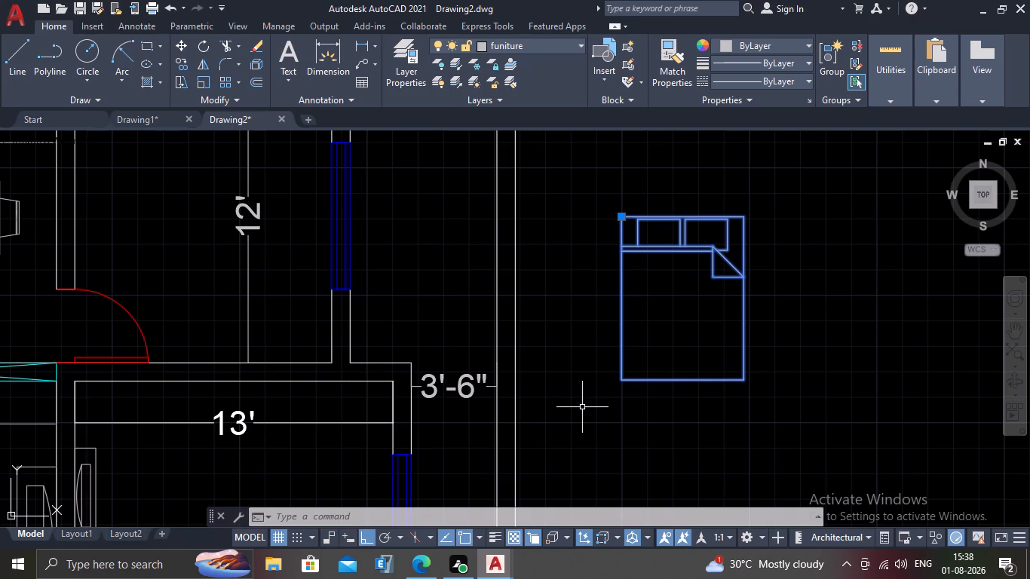
pyautogui.write('CO')
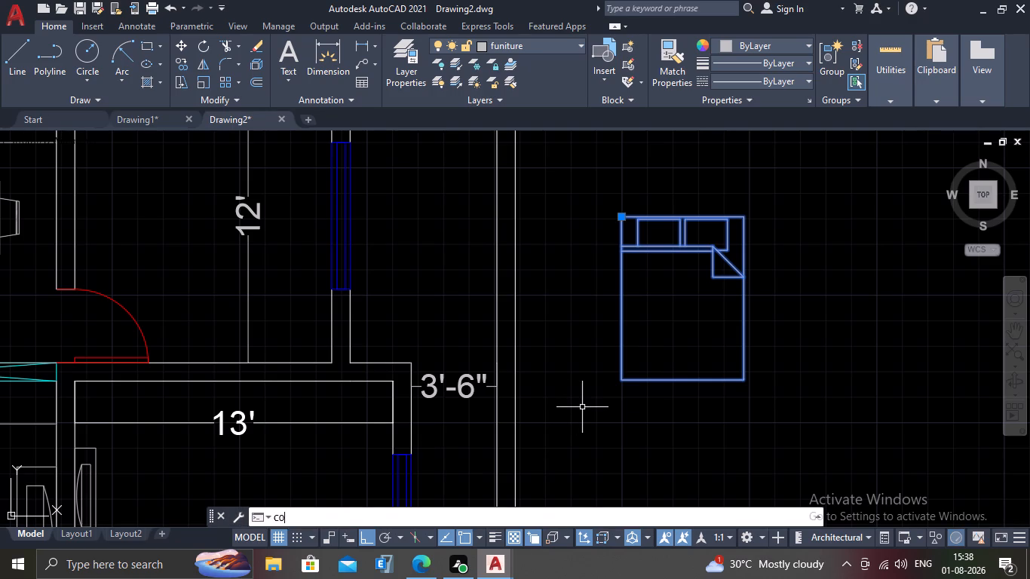
pyautogui.press('Return')
pyautogui.click(618, 383)
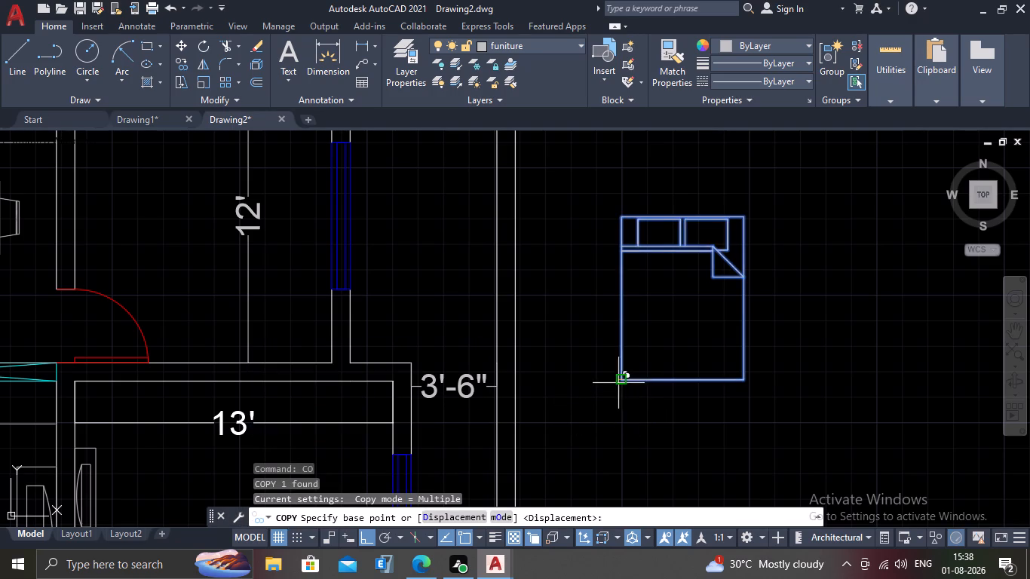
pyautogui.scroll(-1, 775, 367)
pyautogui.click(795, 368)
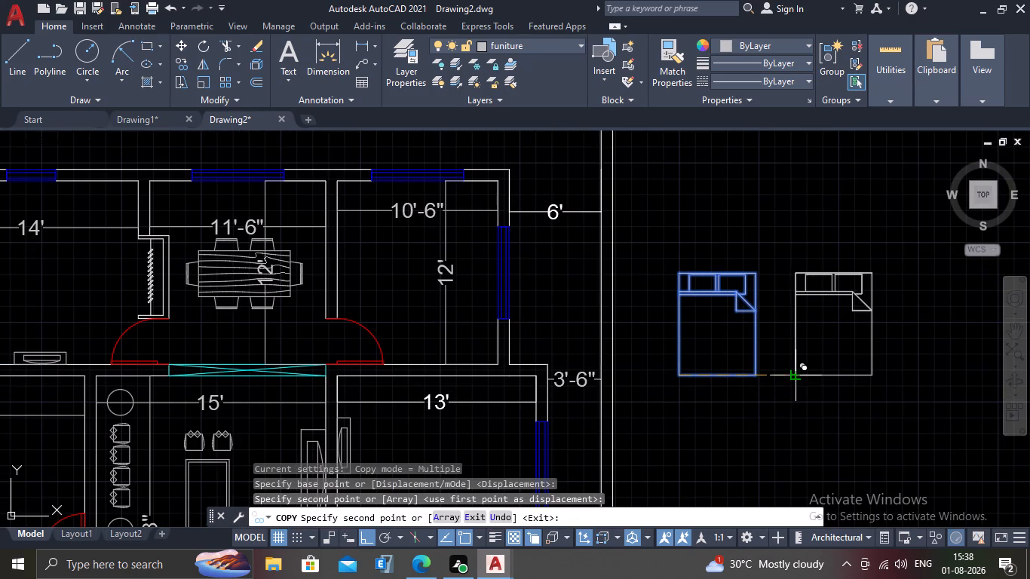
pyautogui.moveTo(706, 351); pyautogui.dragTo(468, 312, button='middle')
pyautogui.click(711, 303)
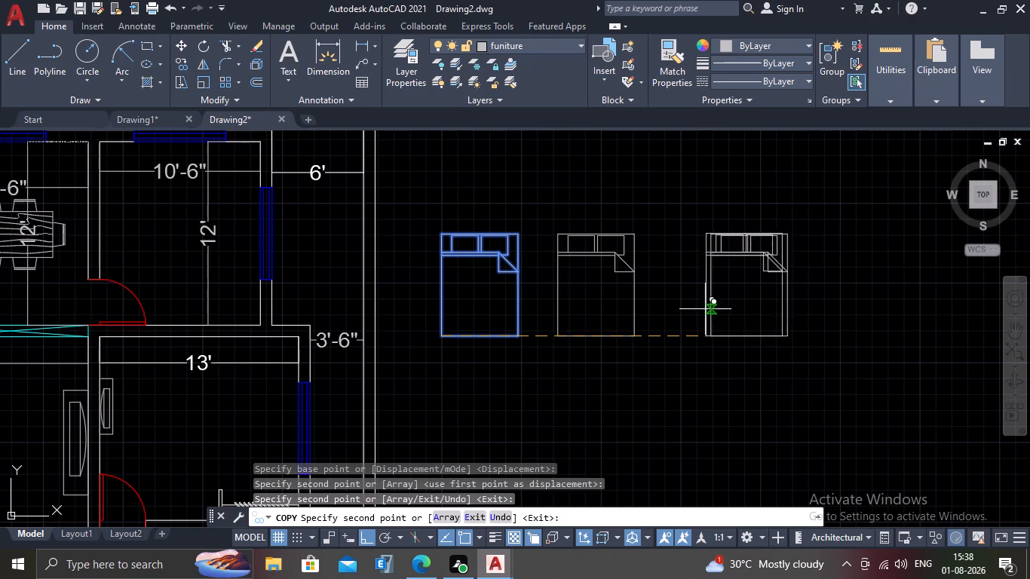
pyautogui.press('Escape')
# Move the middle bed copy straight north, out of the row of three beds.
pyautogui.scroll(-1, 670, 354)
pyautogui.scroll(1, 650, 309)
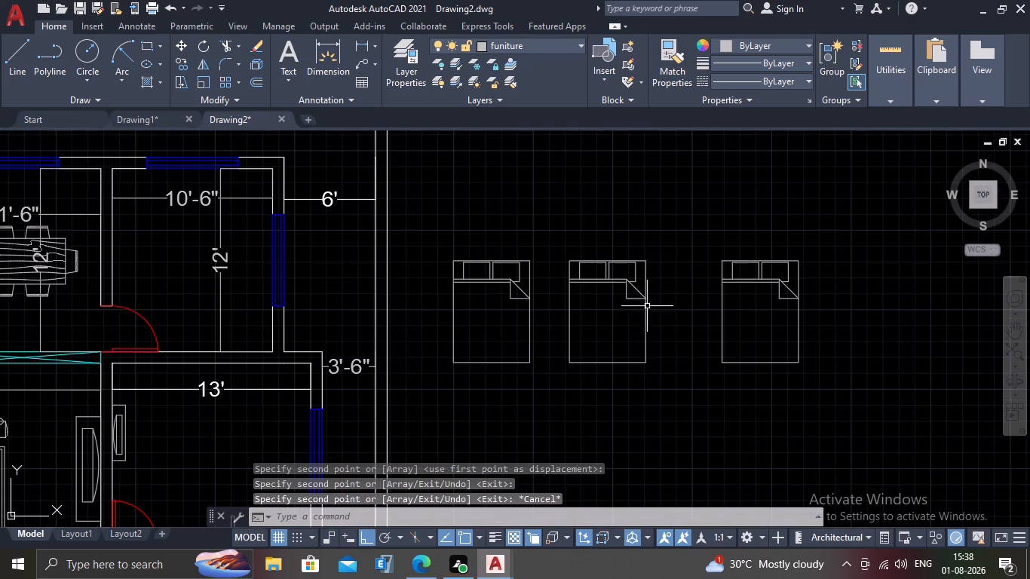
pyautogui.click(666, 273)
pyautogui.click(615, 325)
pyautogui.press('m')
pyautogui.press('Return')
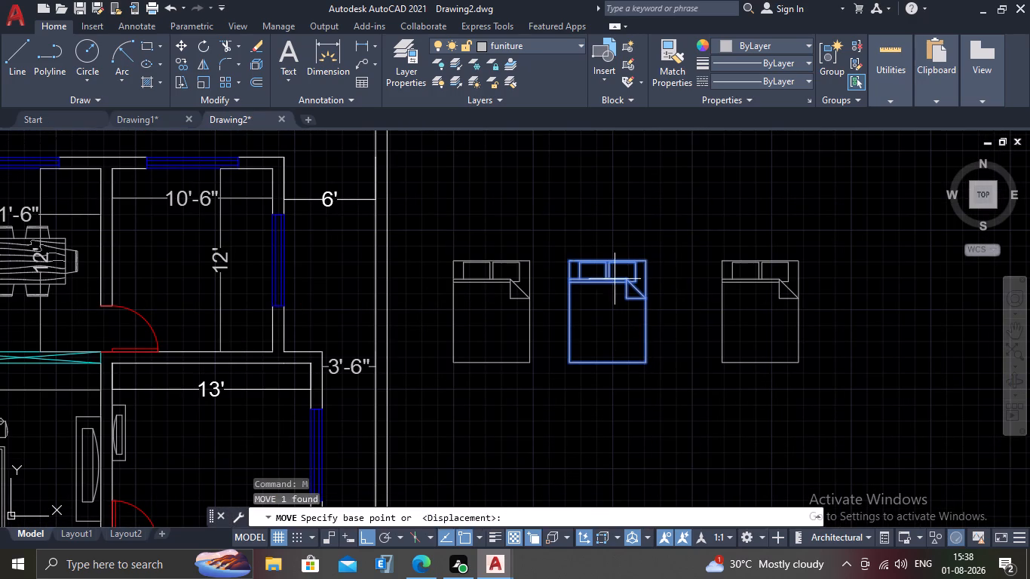
pyautogui.click(620, 266)
pyautogui.click(619, 155)
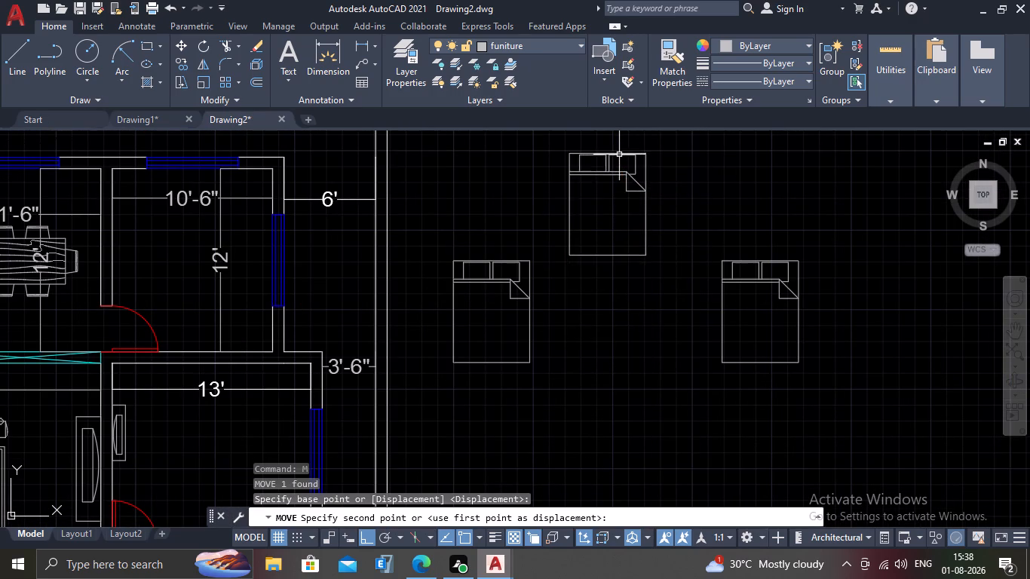
pyautogui.press('Escape')
# Rotate the easternmost bed 90° clockwise about its northeast corner so its pillows face east.
pyautogui.moveTo(569, 308); pyautogui.dragTo(580, 266, button='middle')
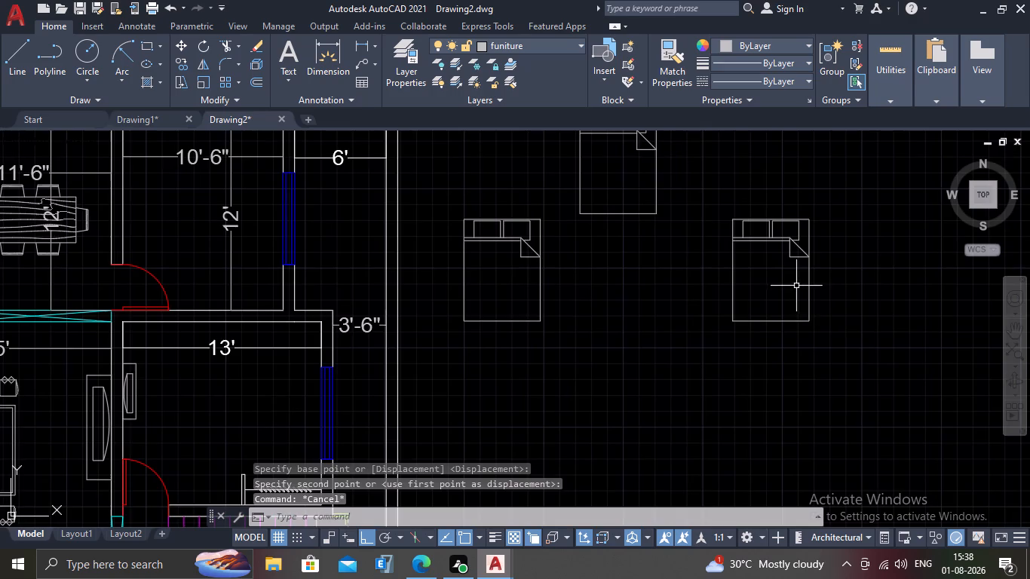
pyautogui.moveTo(795, 286); pyautogui.dragTo(713, 286, button='middle')
pyautogui.click(768, 218)
pyautogui.click(607, 346)
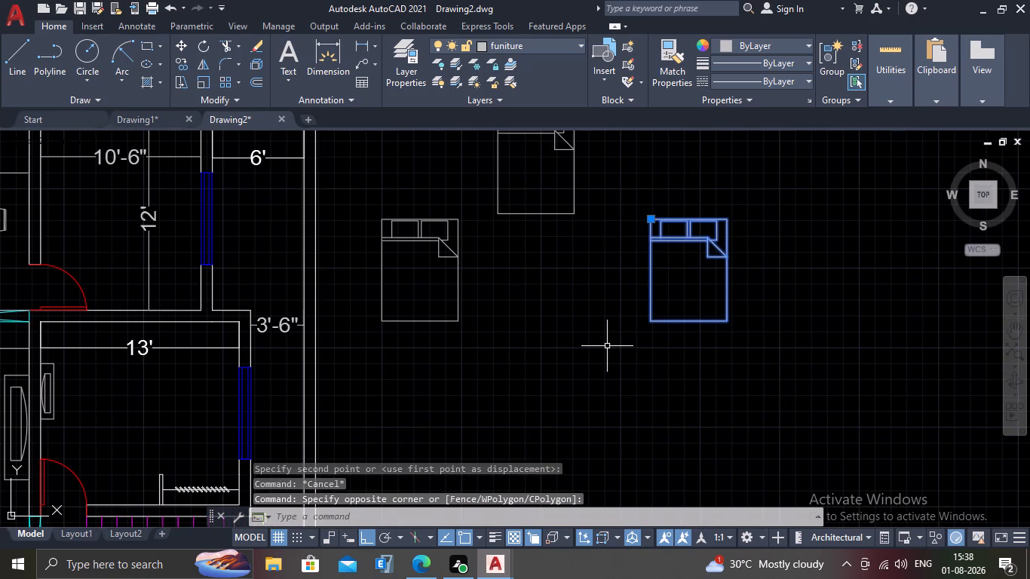
pyautogui.write('RO')
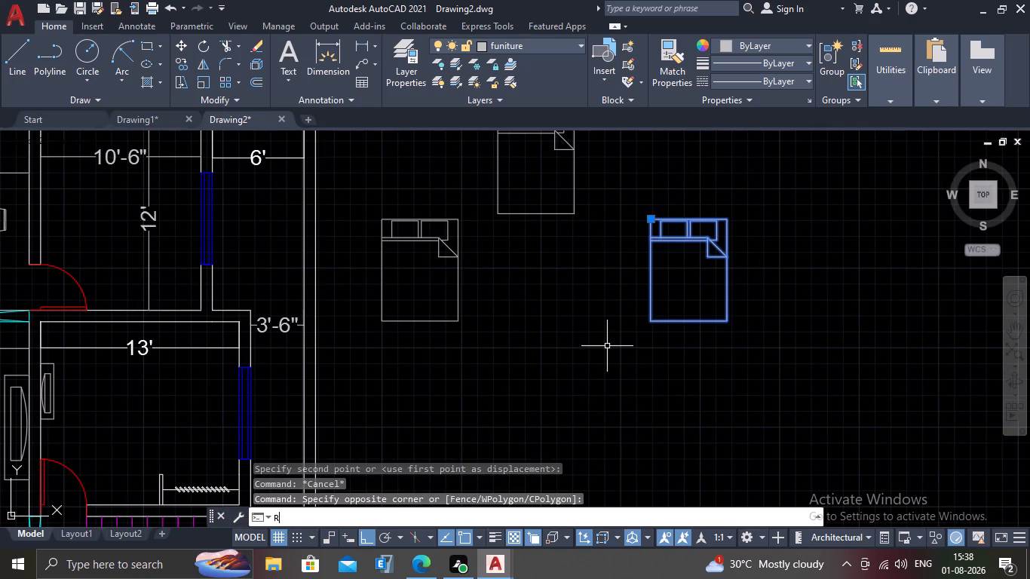
pyautogui.press('Return')
pyautogui.click(731, 219)
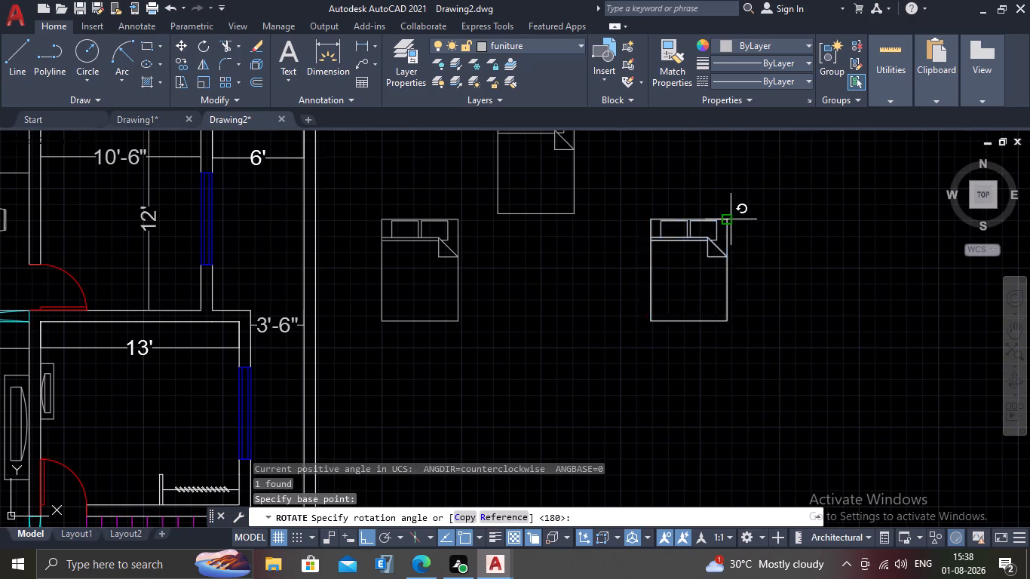
pyautogui.click(785, 330)
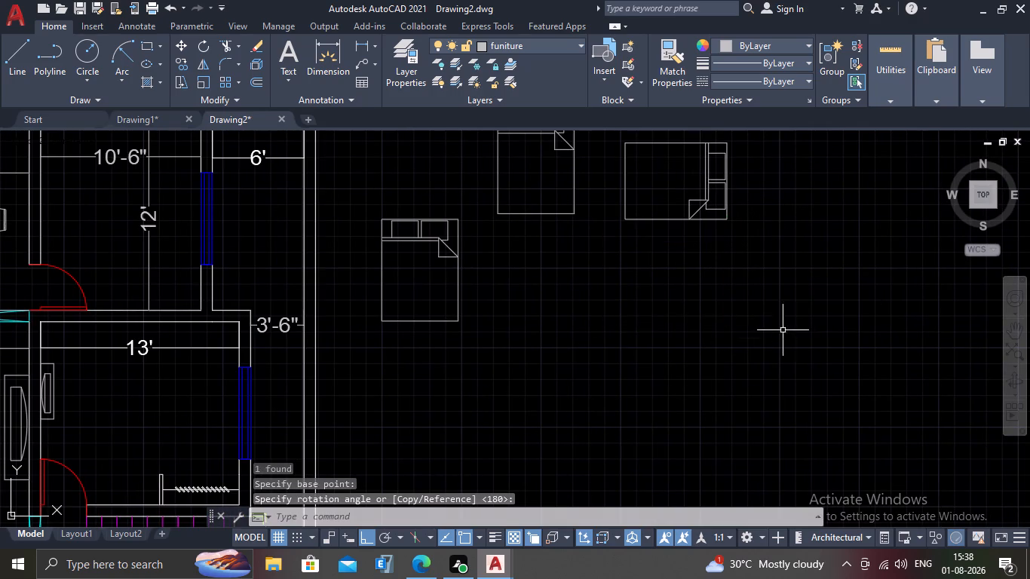
# Move the rotated bed by its southeast corner into the eastern 13' bedroom, against the east wall just north of the wardrobe.
pyautogui.scroll(-1, 687, 293)
pyautogui.moveTo(688, 287); pyautogui.dragTo(679, 336, button='middle')
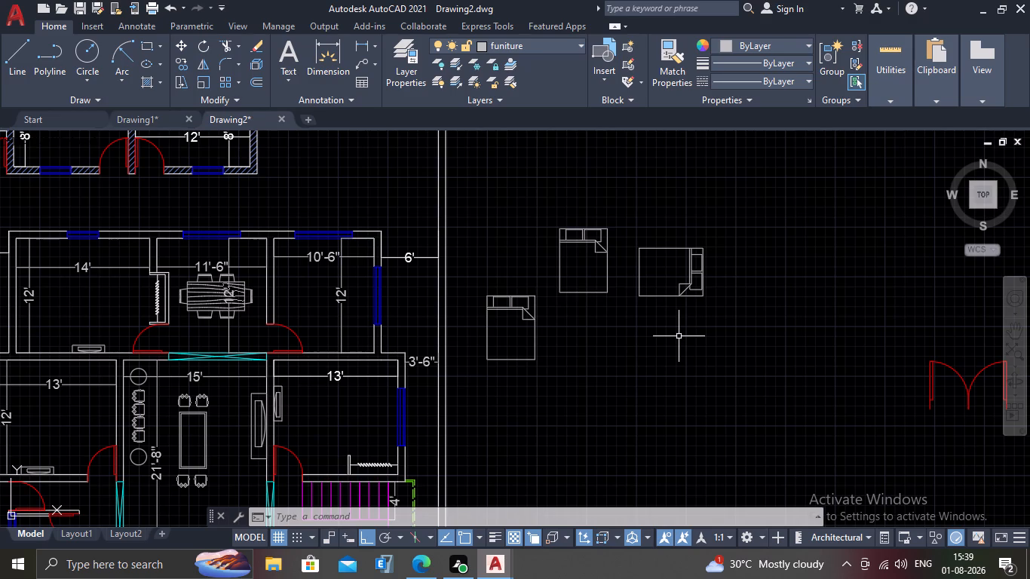
pyautogui.scroll(1, 679, 336)
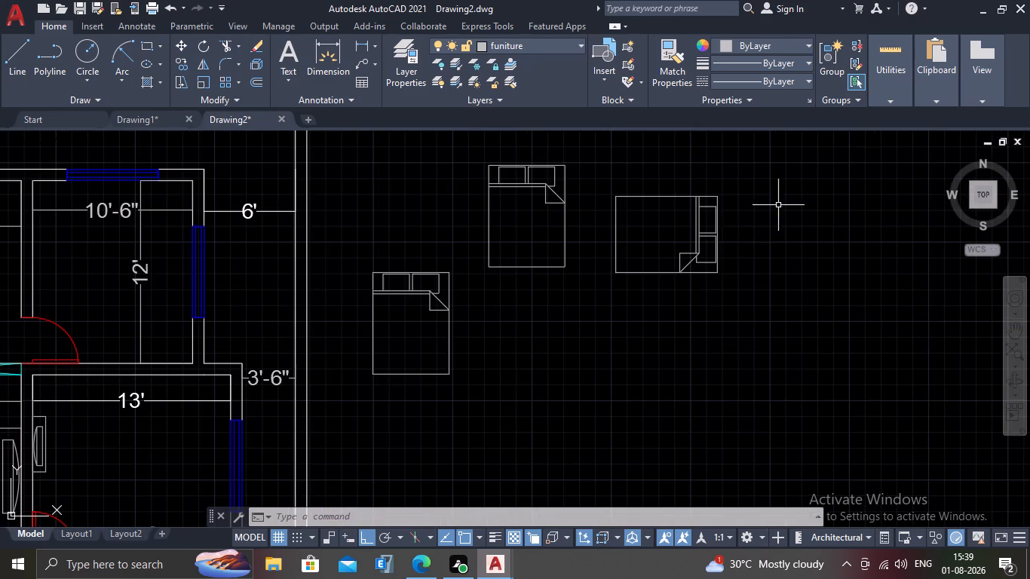
pyautogui.moveTo(756, 200); pyautogui.dragTo(754, 211)
pyautogui.click(704, 302)
pyautogui.press('m')
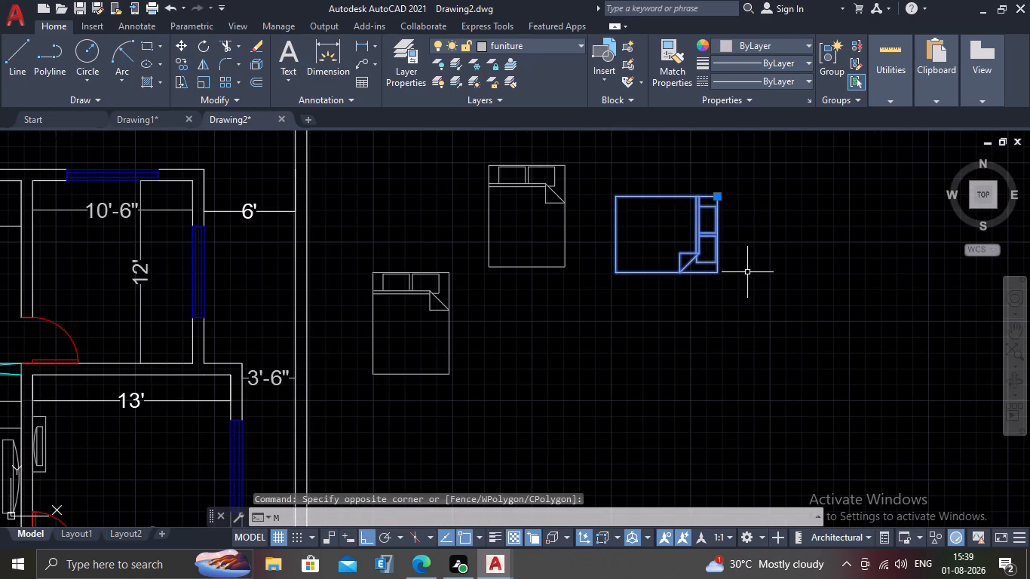
pyautogui.press('Return')
pyautogui.click(721, 276)
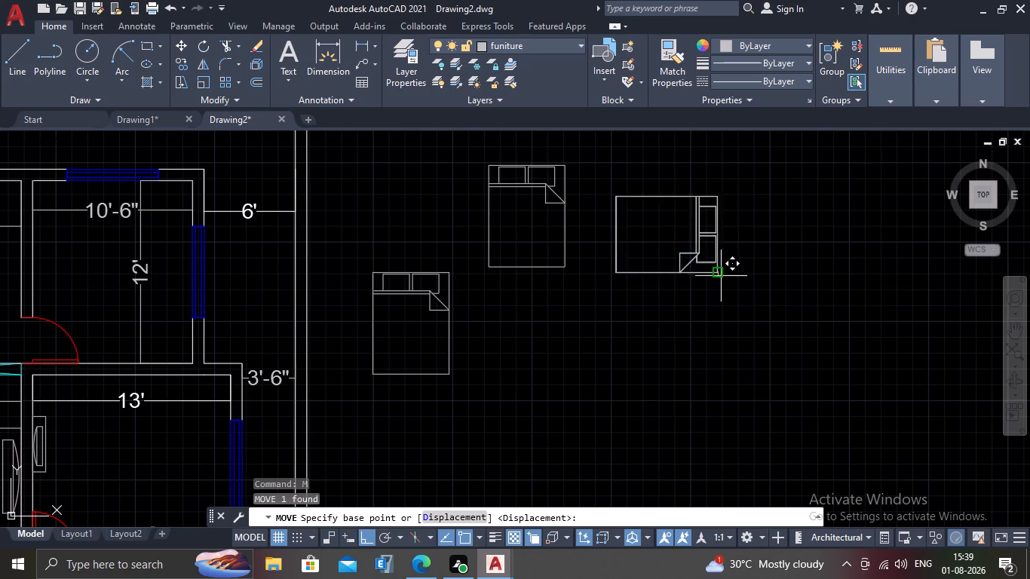
pyautogui.scroll(-2, 716, 324)
pyautogui.moveTo(667, 370); pyautogui.dragTo(759, 324, button='middle')
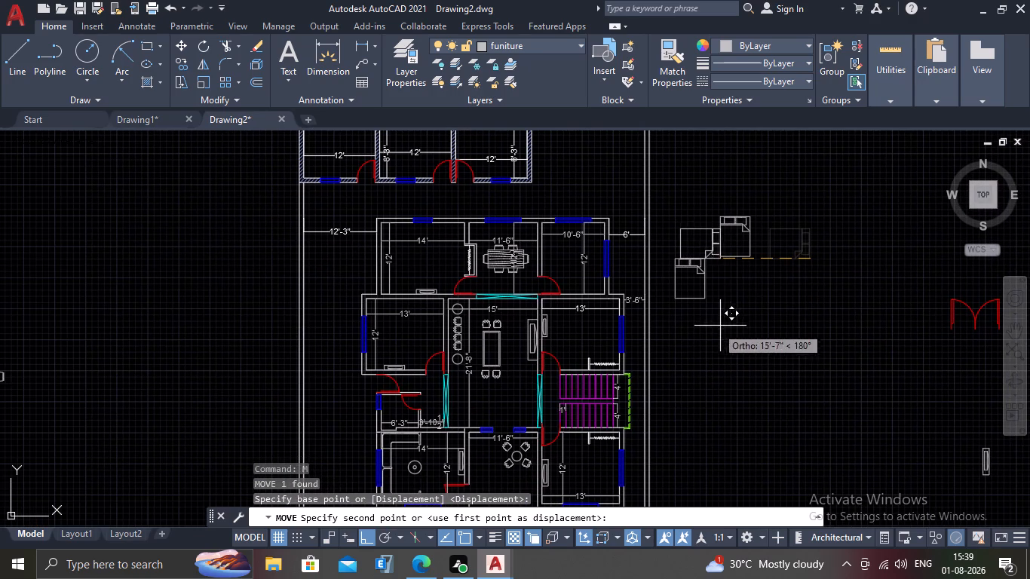
pyautogui.scroll(2, 656, 360)
pyautogui.scroll(2, 546, 357)
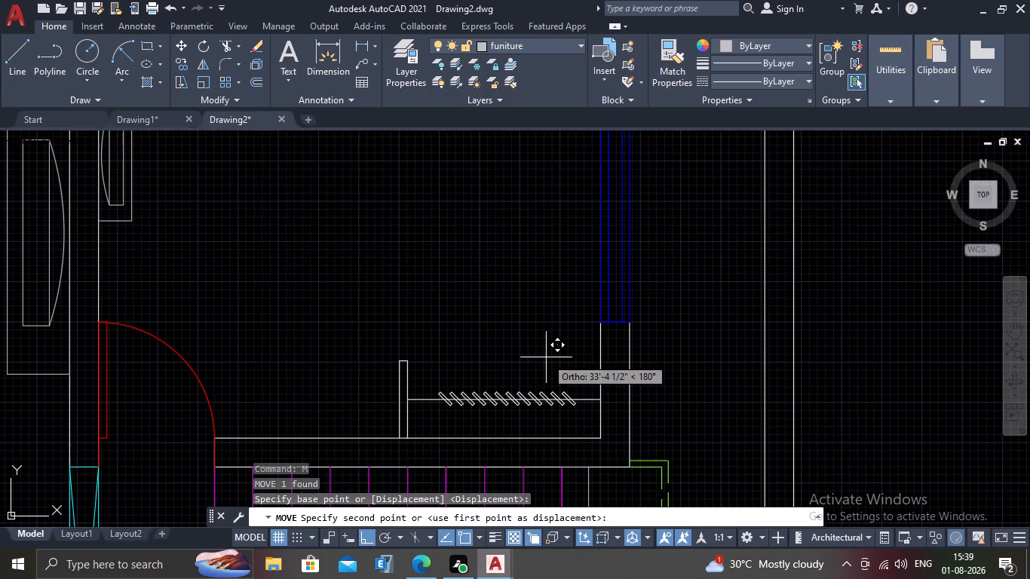
pyautogui.click(599, 361)
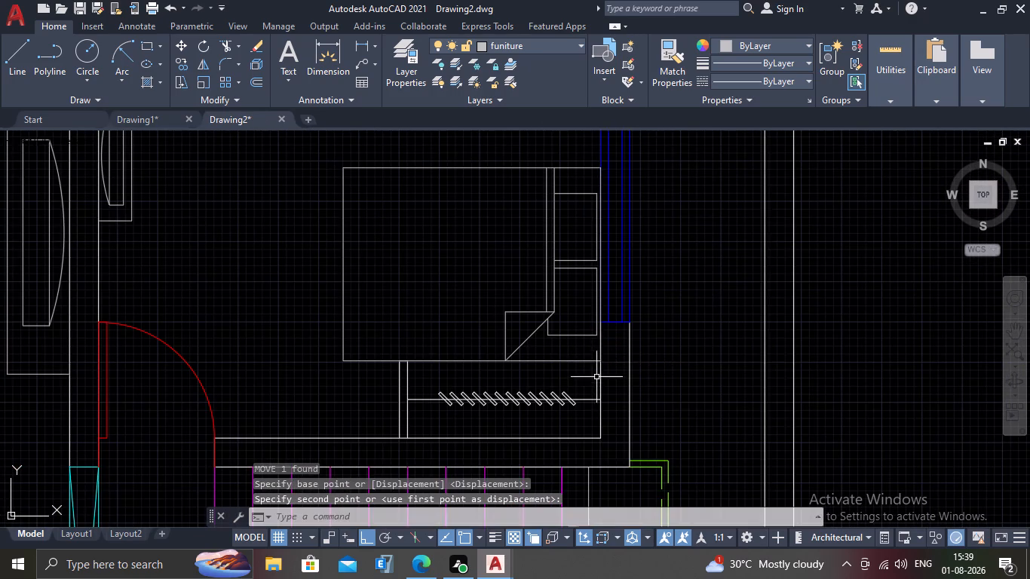
# Move that bed north along the east wall, aligning its northeast corner with the window's north end.
pyautogui.scroll(-2, 596, 381)
pyautogui.moveTo(597, 372); pyautogui.dragTo(656, 329, button='middle')
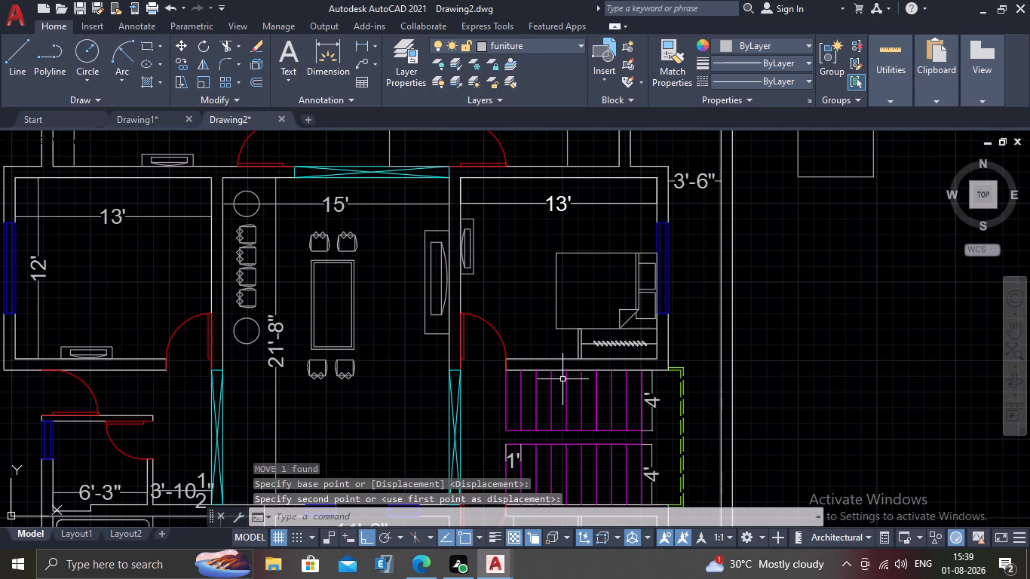
pyautogui.moveTo(593, 274); pyautogui.dragTo(596, 318, button='middle')
pyautogui.scroll(2, 633, 317)
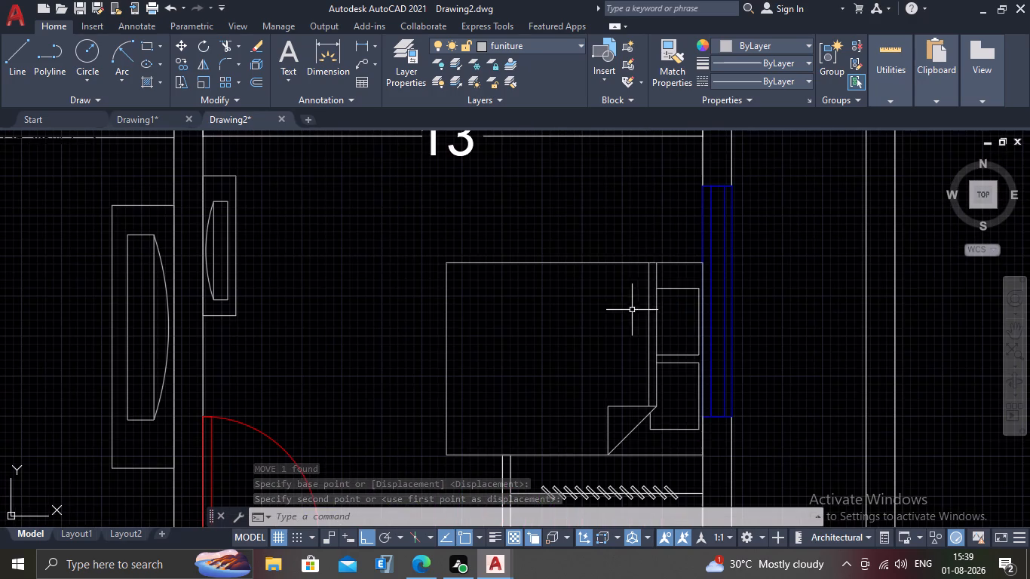
pyautogui.click(658, 253)
pyautogui.click(649, 293)
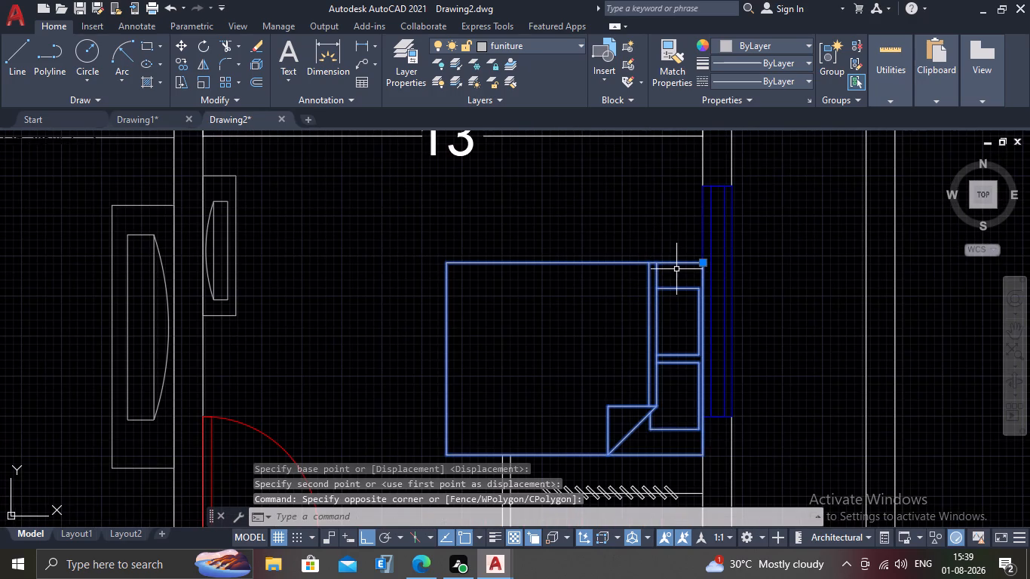
pyautogui.press('m')
pyautogui.press('Return')
pyautogui.click(704, 265)
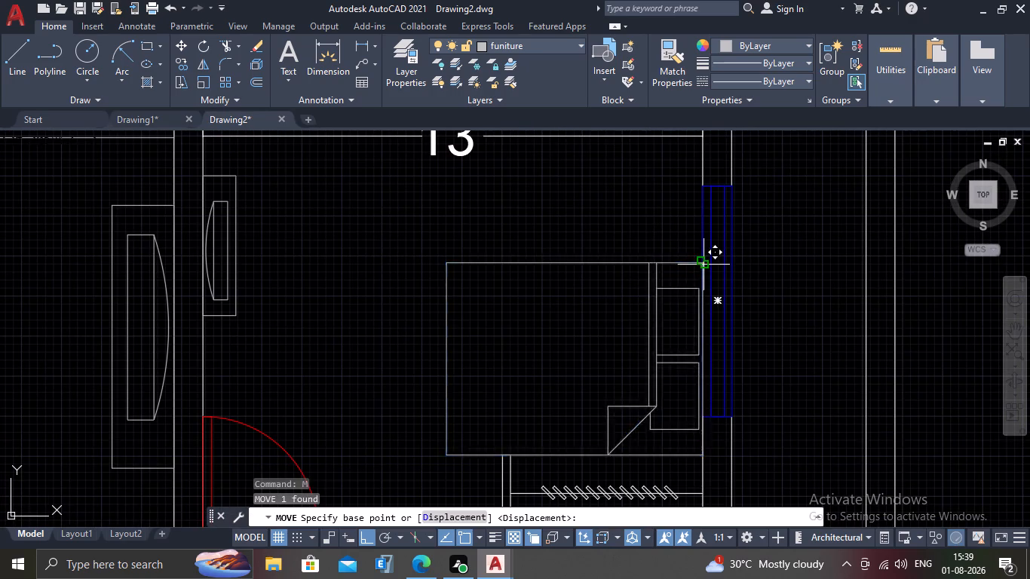
pyautogui.click(706, 188)
pyautogui.press('Escape')
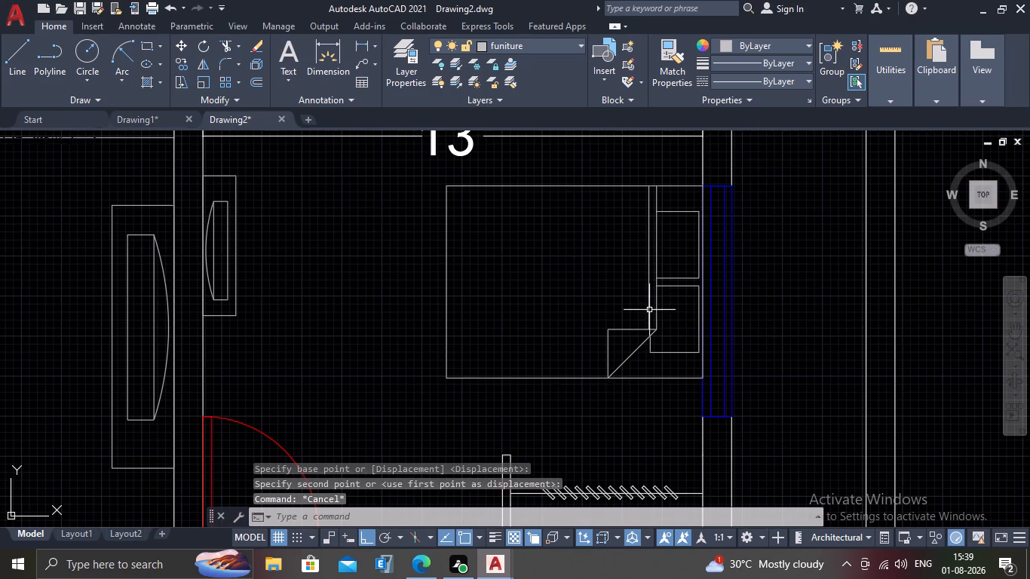
# Draw a small rectangle in the empty space east of the plan, south of the remaining spare beds.
pyautogui.scroll(-2, 649, 310)
pyautogui.moveTo(651, 345); pyautogui.dragTo(657, 323, button='middle')
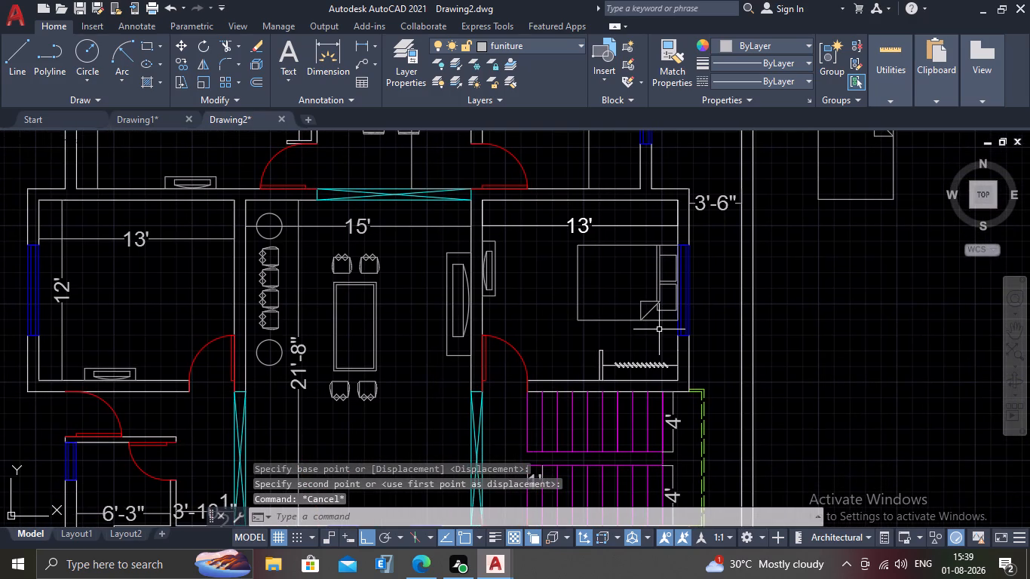
pyautogui.moveTo(660, 329); pyautogui.dragTo(651, 345, button='middle')
pyautogui.scroll(-1, 651, 345)
pyautogui.moveTo(776, 337); pyautogui.dragTo(689, 288, button='middle')
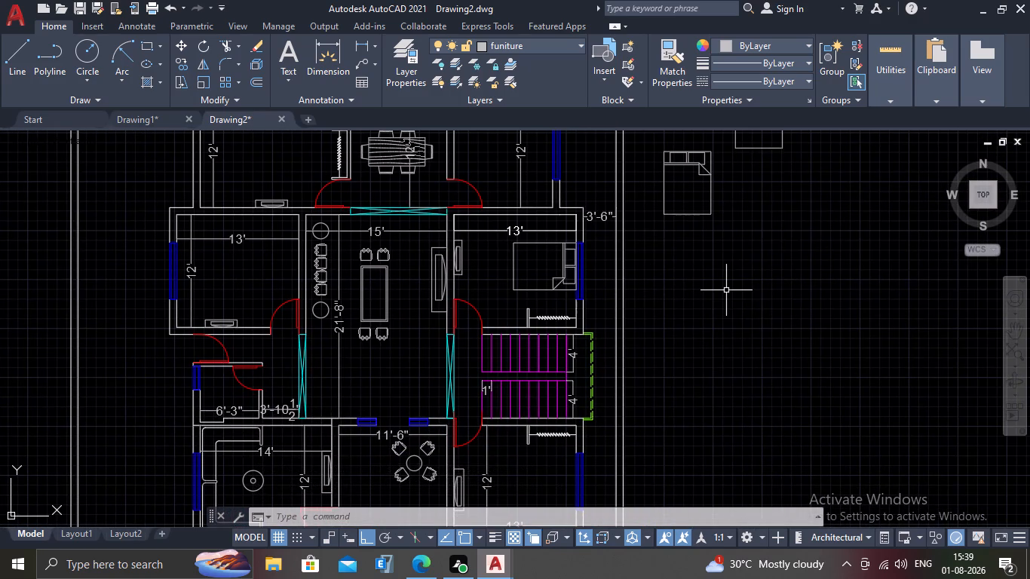
pyautogui.write('REC')
pyautogui.press('Return')
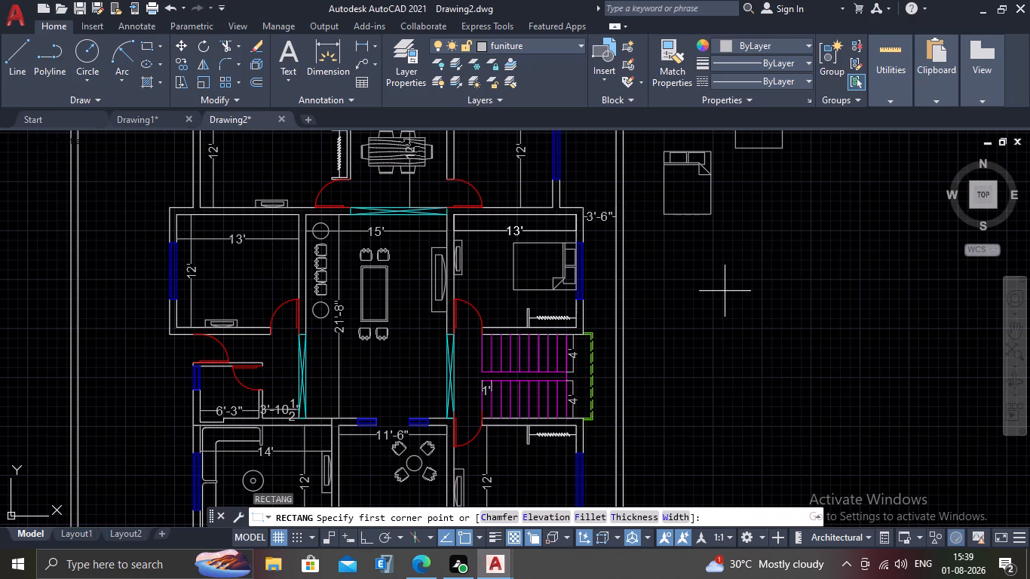
pyautogui.click(725, 291)
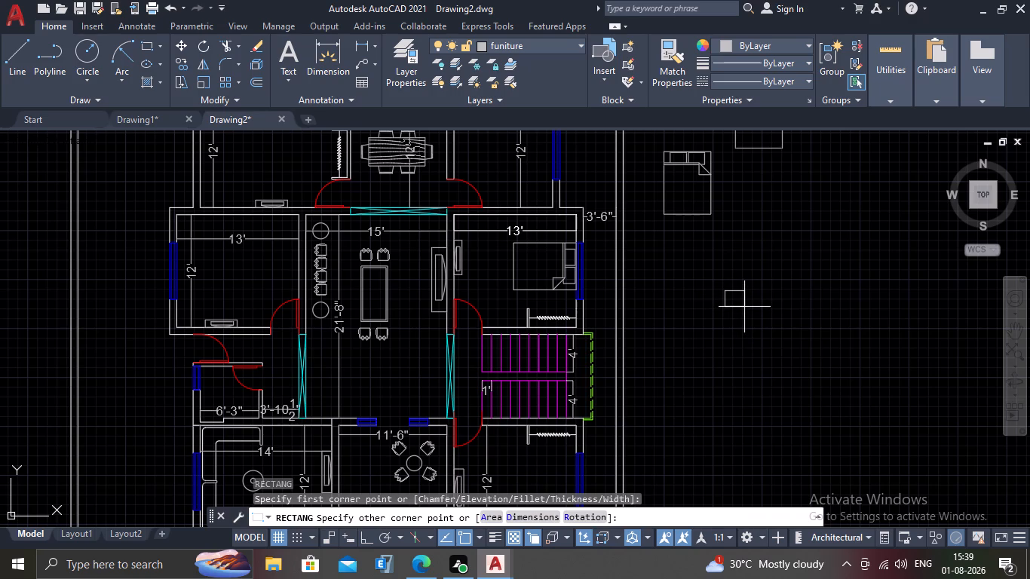
pyautogui.click(743, 307)
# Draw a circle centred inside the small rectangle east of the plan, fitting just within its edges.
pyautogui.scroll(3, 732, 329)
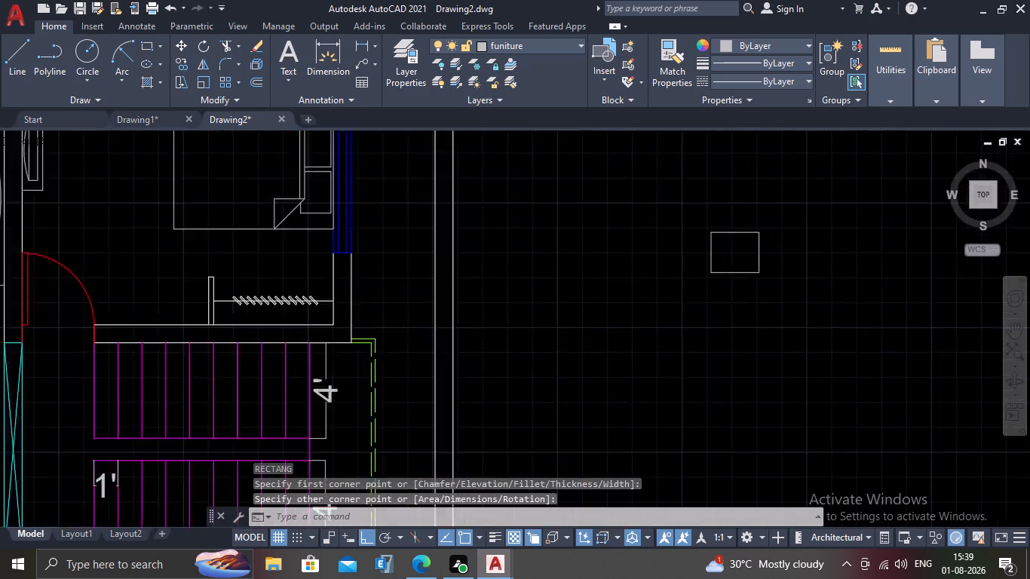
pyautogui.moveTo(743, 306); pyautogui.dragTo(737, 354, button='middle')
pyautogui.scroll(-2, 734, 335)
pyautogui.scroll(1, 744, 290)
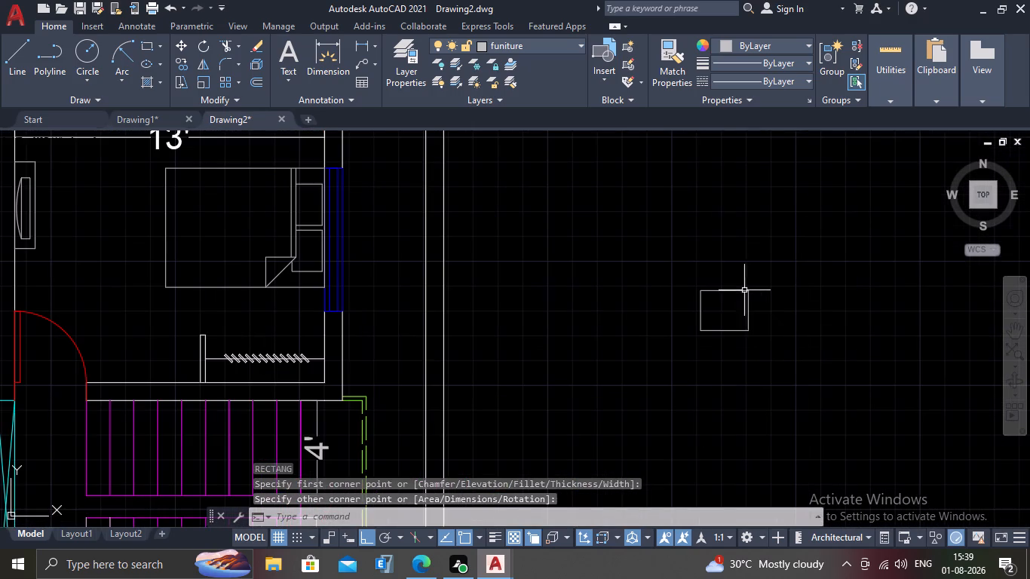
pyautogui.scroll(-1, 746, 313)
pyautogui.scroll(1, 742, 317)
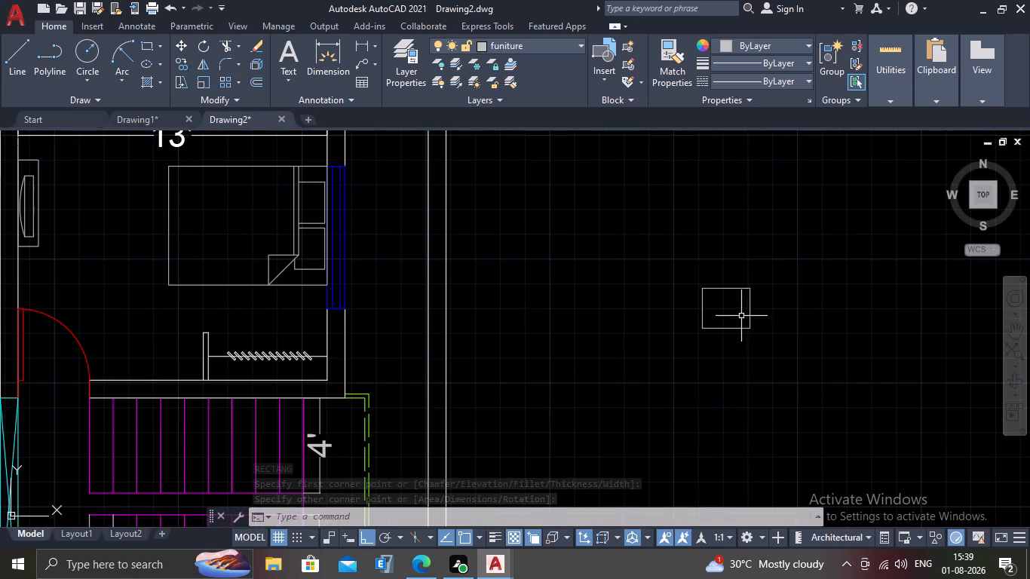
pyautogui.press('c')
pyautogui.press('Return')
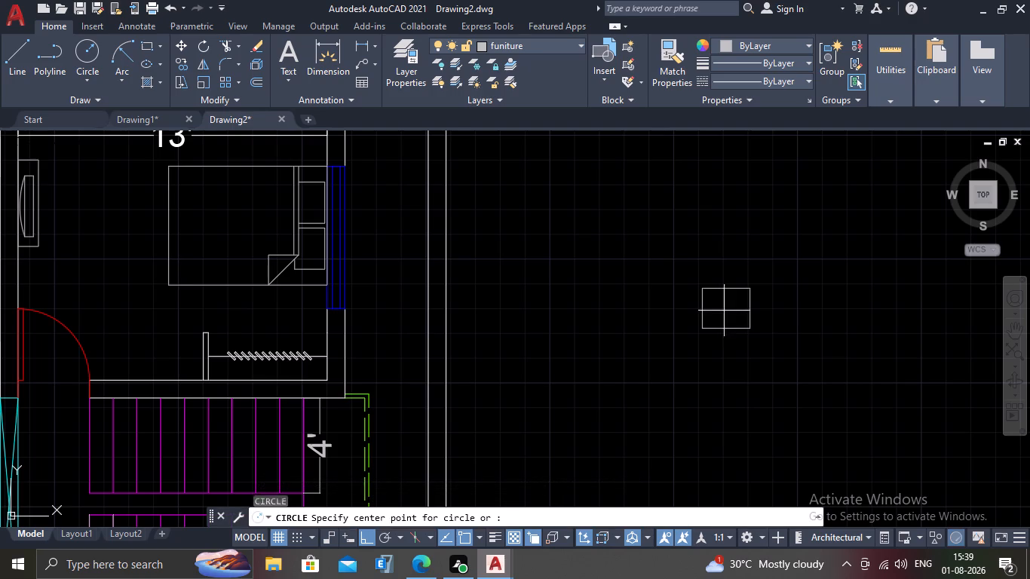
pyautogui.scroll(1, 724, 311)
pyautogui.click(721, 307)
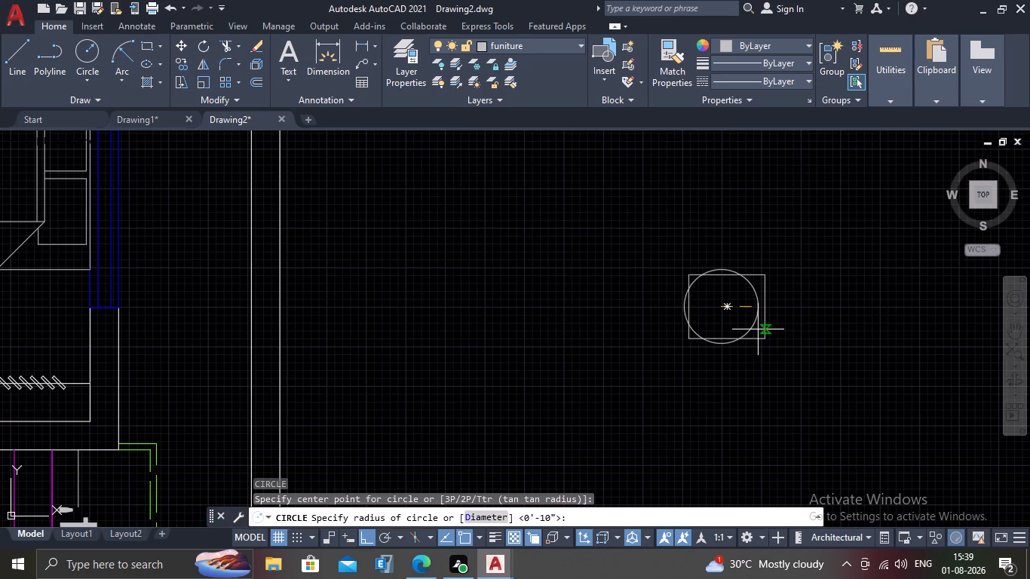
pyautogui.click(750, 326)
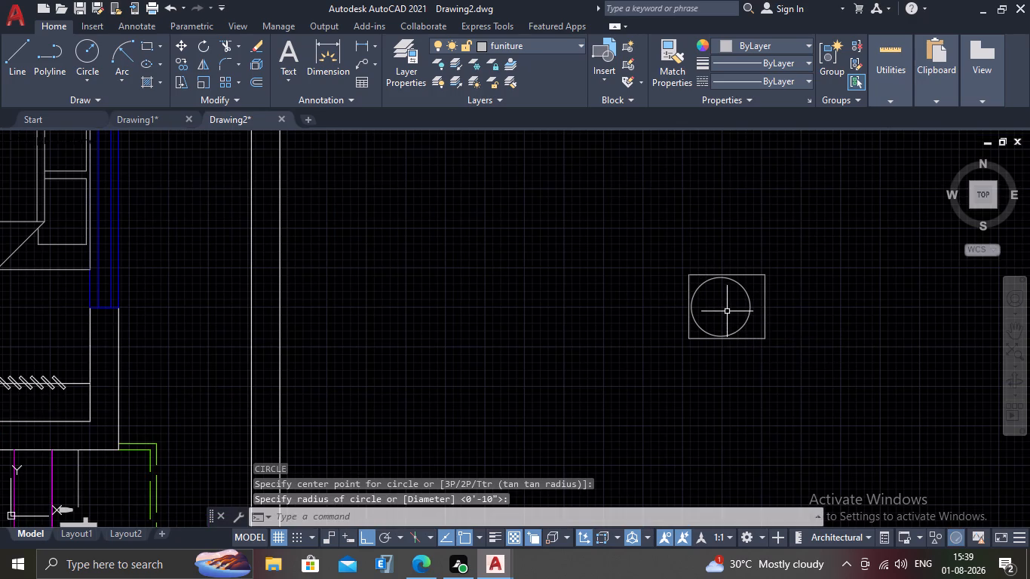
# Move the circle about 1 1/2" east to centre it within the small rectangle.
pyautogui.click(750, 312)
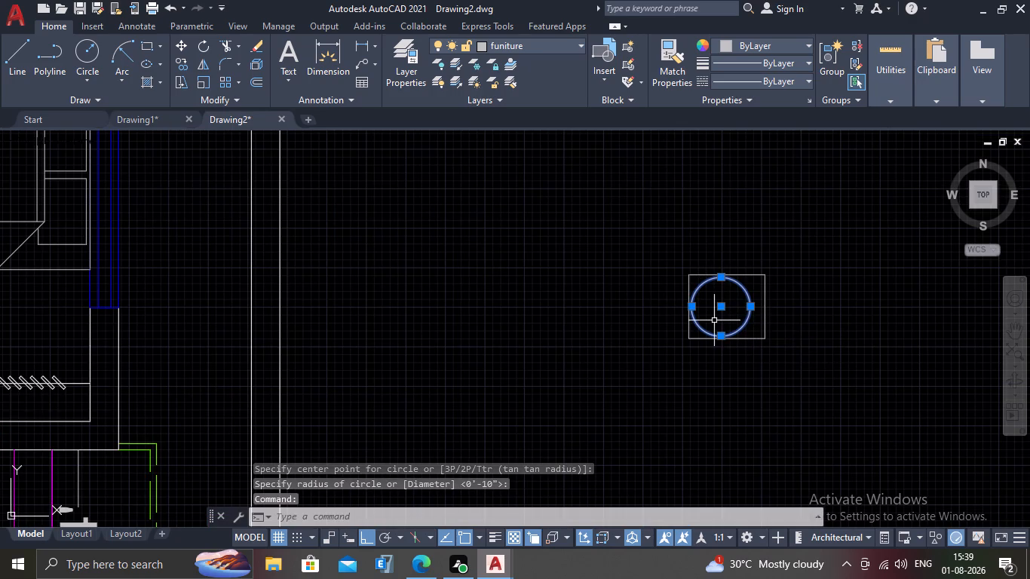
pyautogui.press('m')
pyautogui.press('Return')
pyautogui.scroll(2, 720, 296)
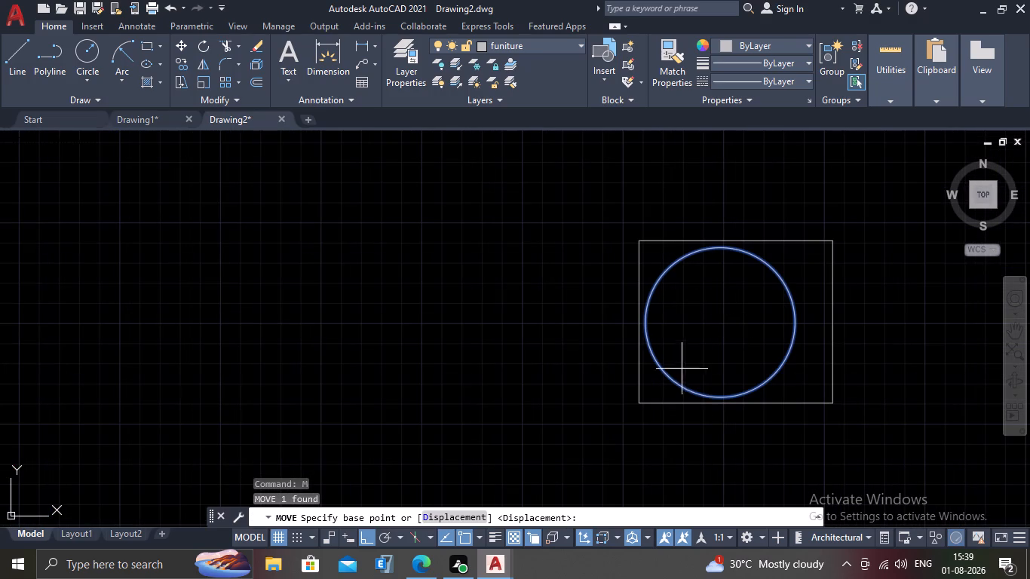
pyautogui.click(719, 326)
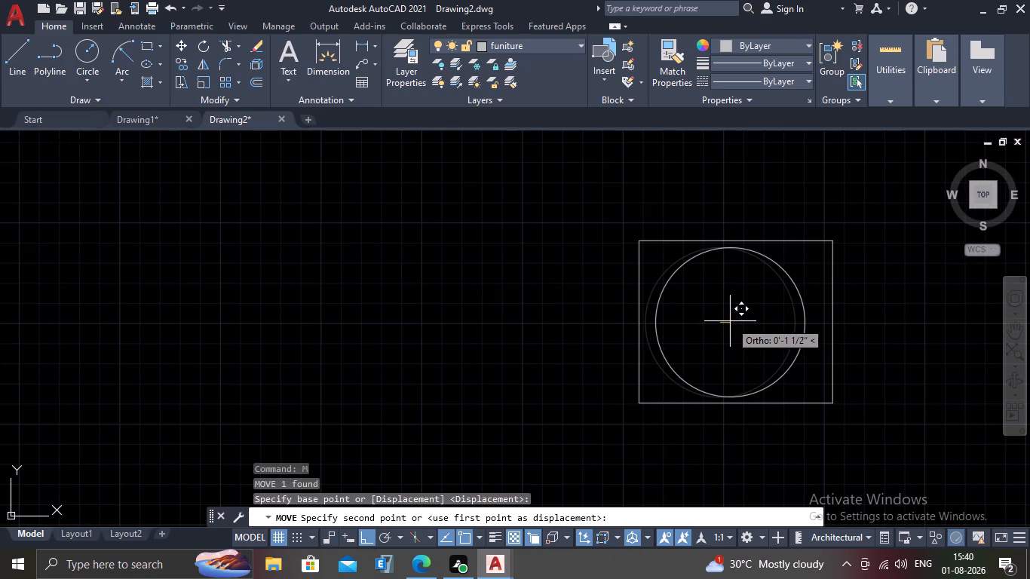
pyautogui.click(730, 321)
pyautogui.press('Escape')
# Delete the small rectangle around the circle.
pyautogui.scroll(-1, 729, 342)
pyautogui.scroll(1, 729, 342)
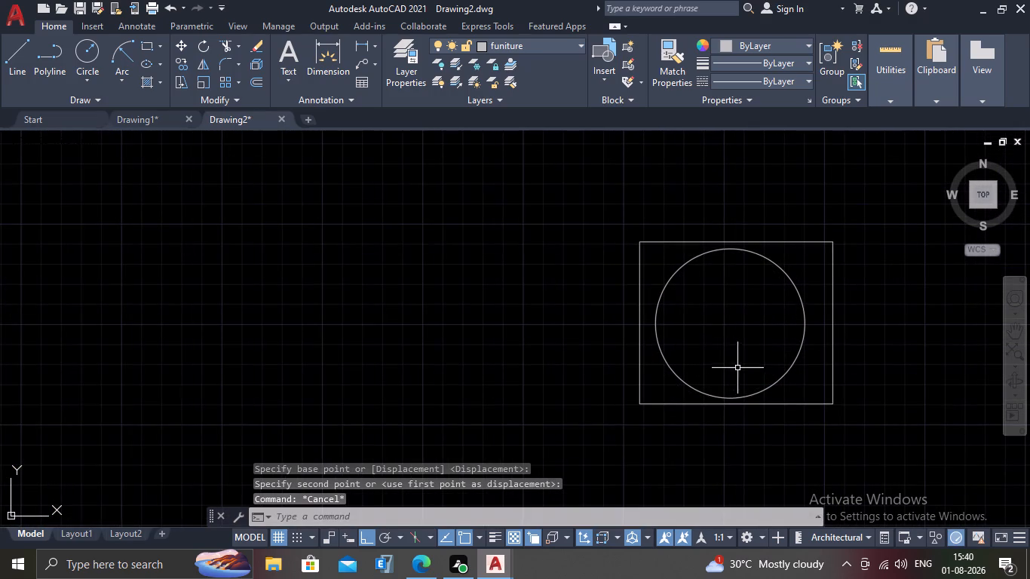
pyautogui.scroll(-5, 730, 345)
pyautogui.moveTo(715, 372); pyautogui.dragTo(713, 332, button='middle')
pyautogui.scroll(2, 714, 317)
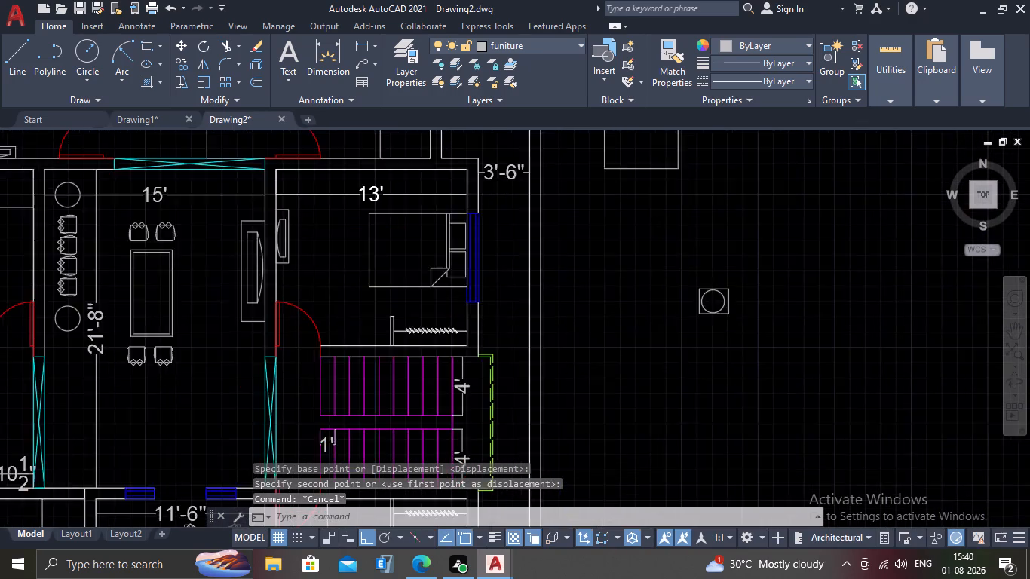
pyautogui.scroll(1, 742, 297)
pyautogui.doubleClick(737, 301)
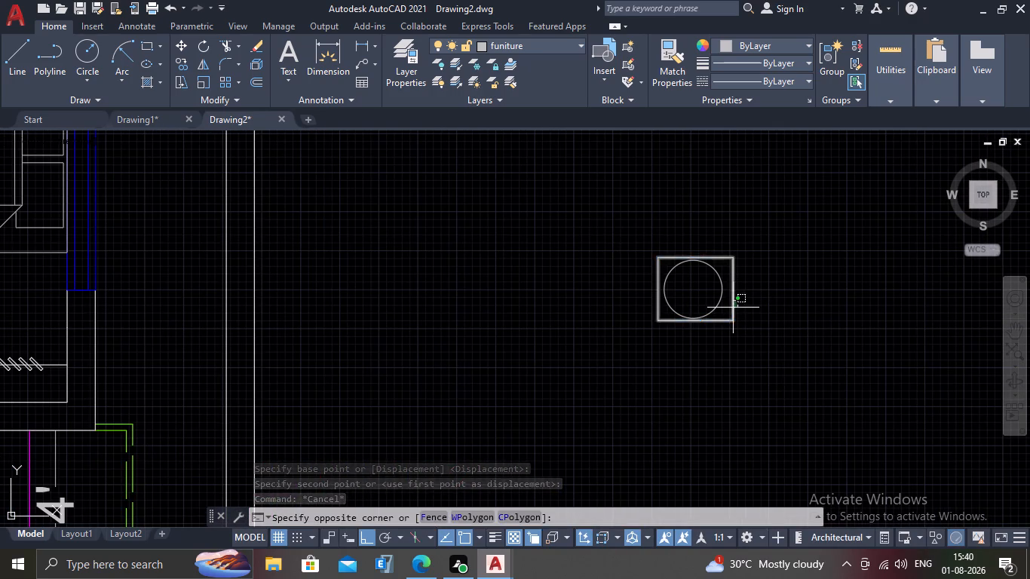
pyautogui.click(733, 308)
pyautogui.press('Delete')
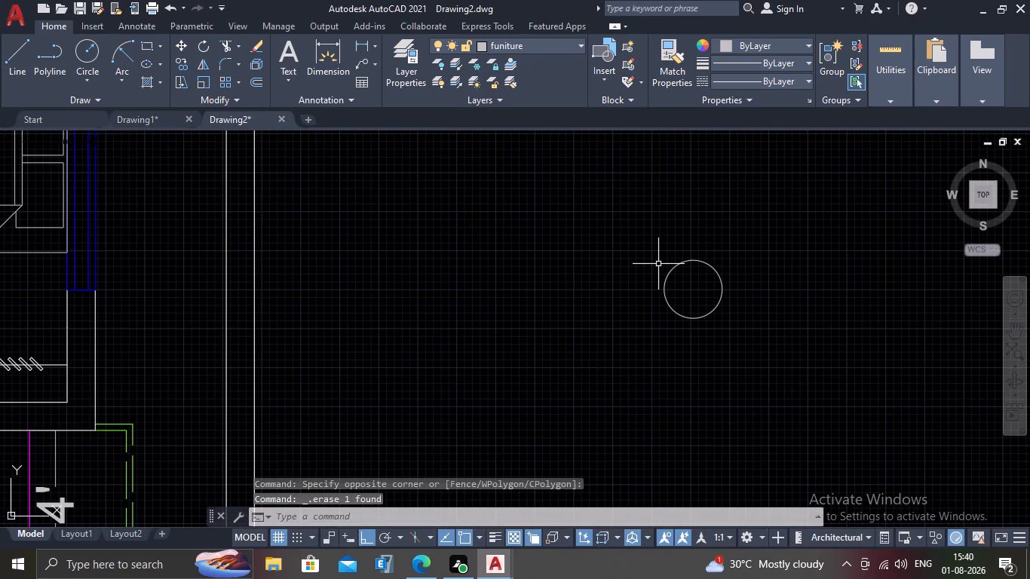
# Draw a new rectangle around the circle, with its north and south edges close to the circle.
pyautogui.write('REC')
pyautogui.press('Return')
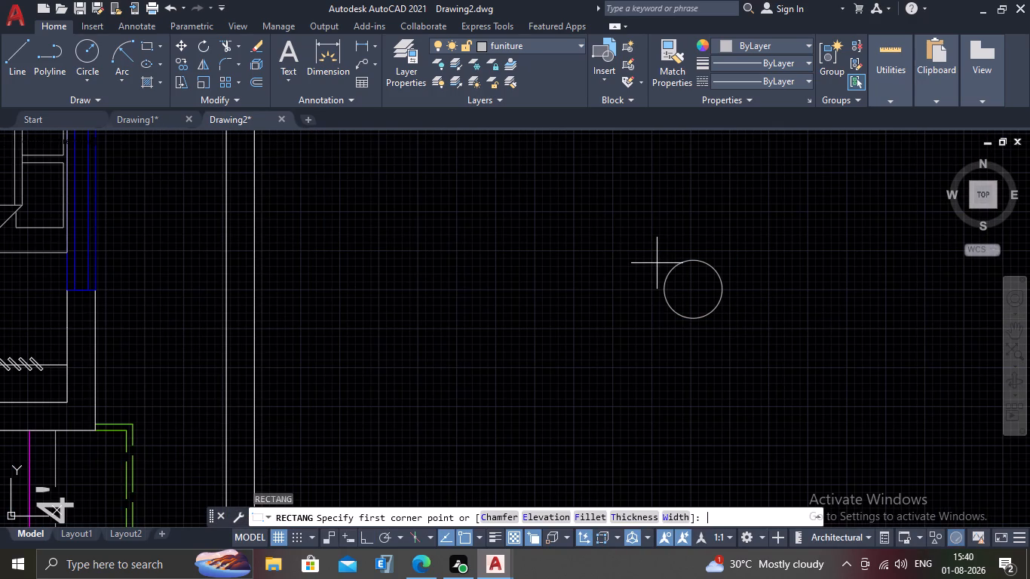
pyautogui.click(657, 263)
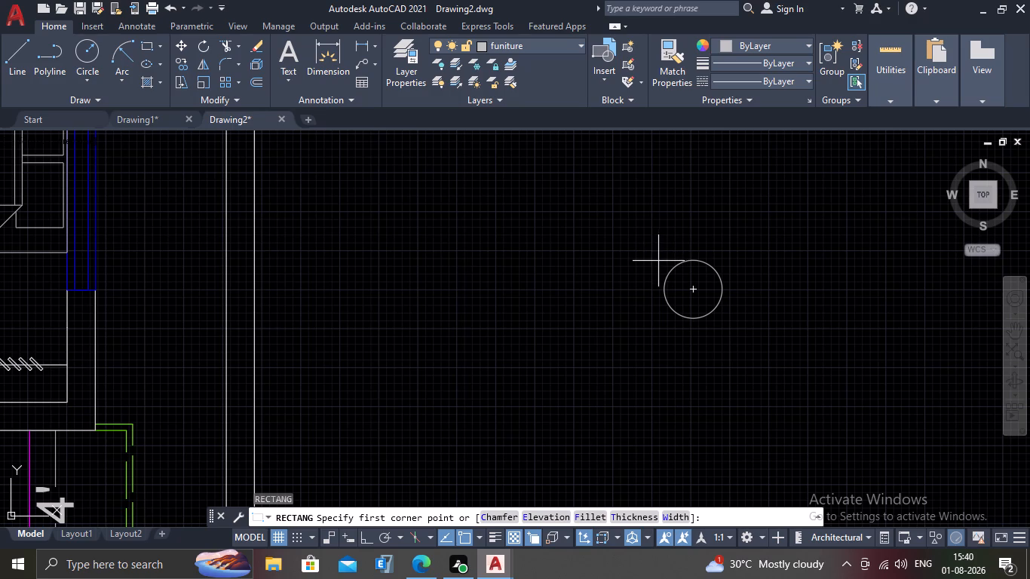
pyautogui.doubleClick(651, 261)
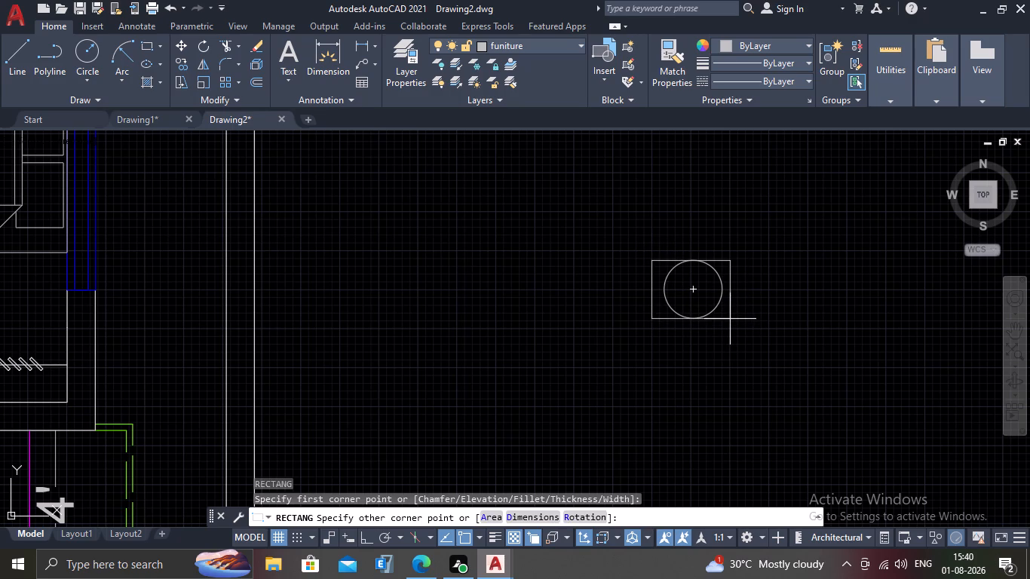
pyautogui.click(730, 320)
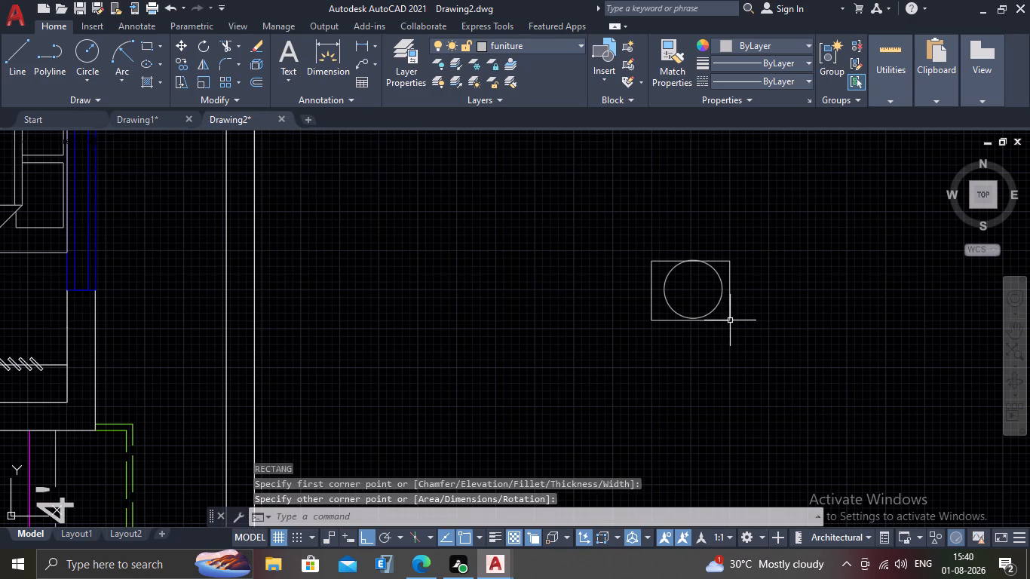
pyautogui.press('Escape')
# Stretch the new rectangle's north and south edges slightly outward to leave a gap around the circle.
pyautogui.scroll(-2, 704, 340)
pyautogui.scroll(2, 702, 331)
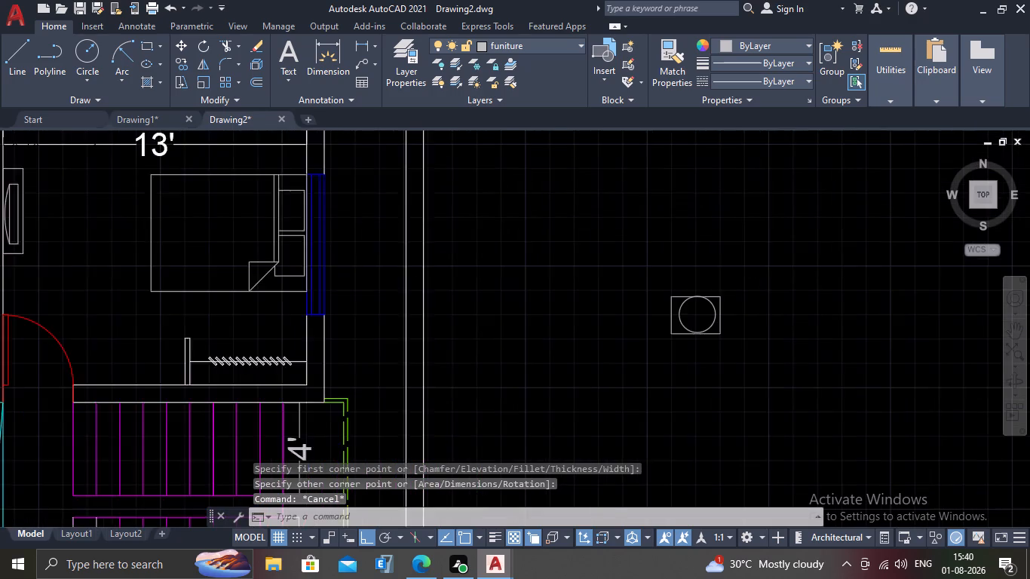
pyautogui.scroll(1, 683, 281)
pyautogui.click(652, 275)
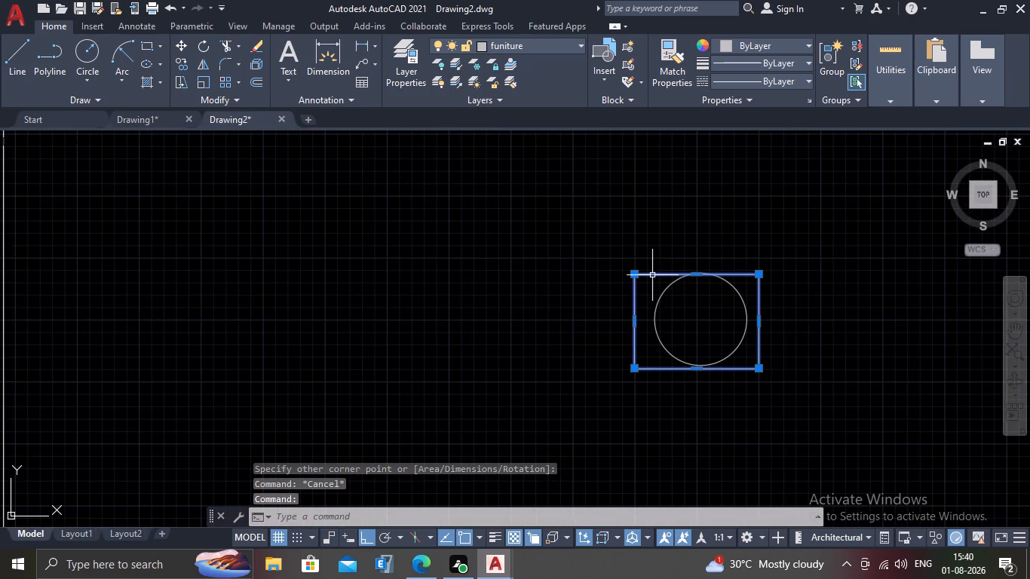
pyautogui.click(631, 274)
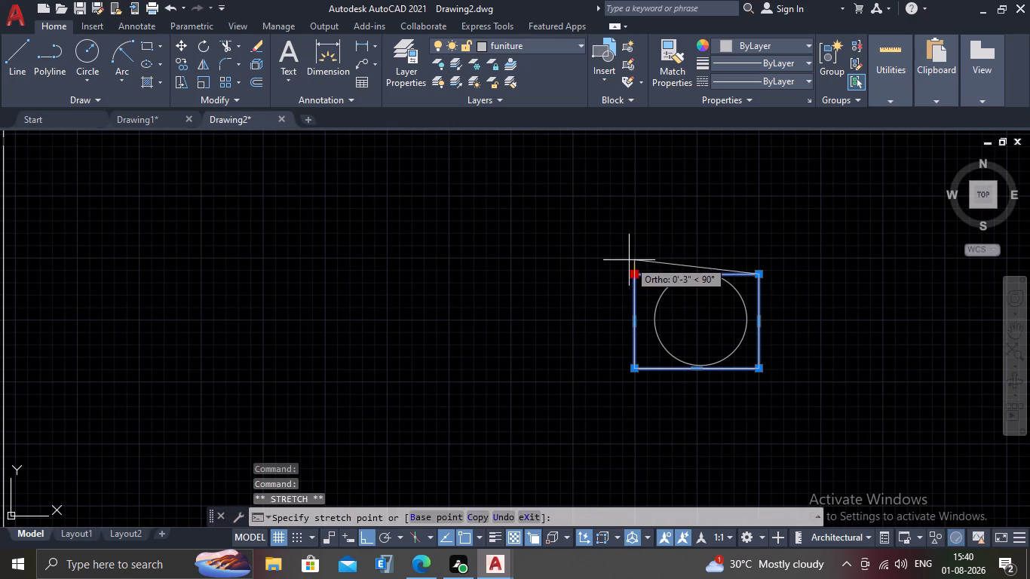
pyautogui.press('Escape')
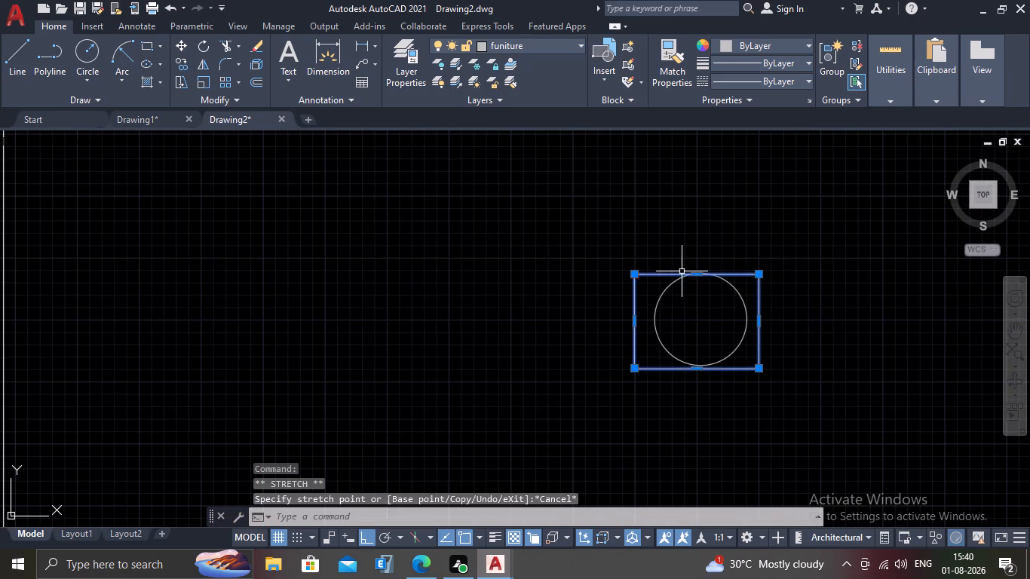
pyautogui.scroll(2, 681, 271)
pyautogui.click(719, 277)
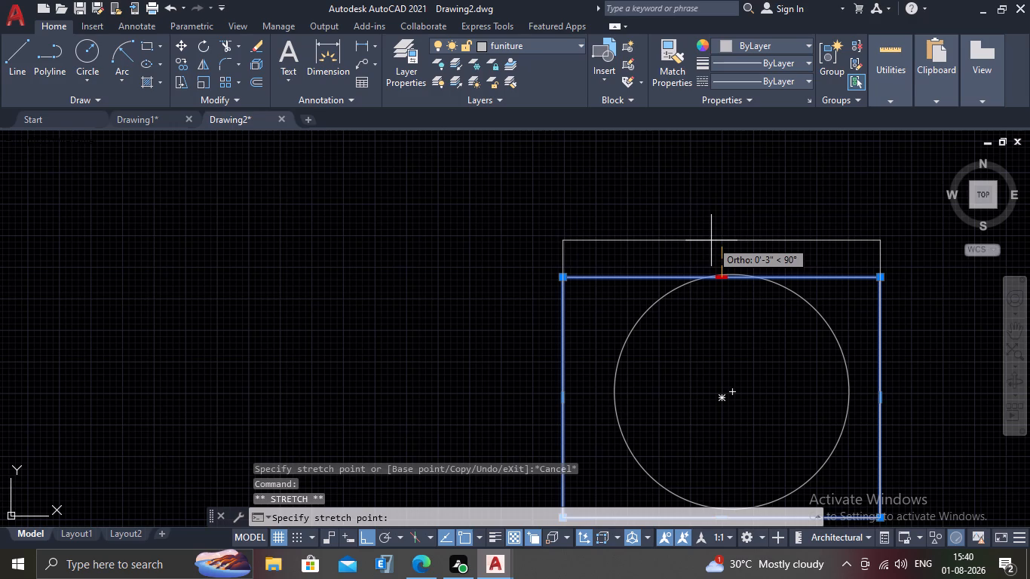
pyautogui.click(716, 253)
pyautogui.scroll(-1, 711, 269)
pyautogui.moveTo(720, 332); pyautogui.dragTo(724, 317, button='middle')
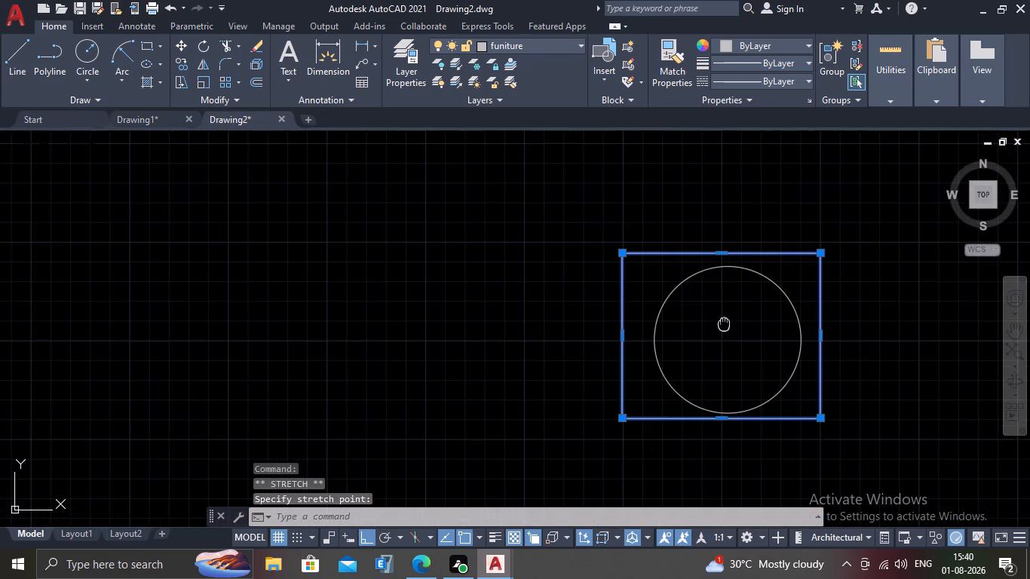
pyautogui.moveTo(724, 317); pyautogui.dragTo(726, 286, button='middle')
pyautogui.scroll(2, 726, 382)
pyautogui.click(716, 376)
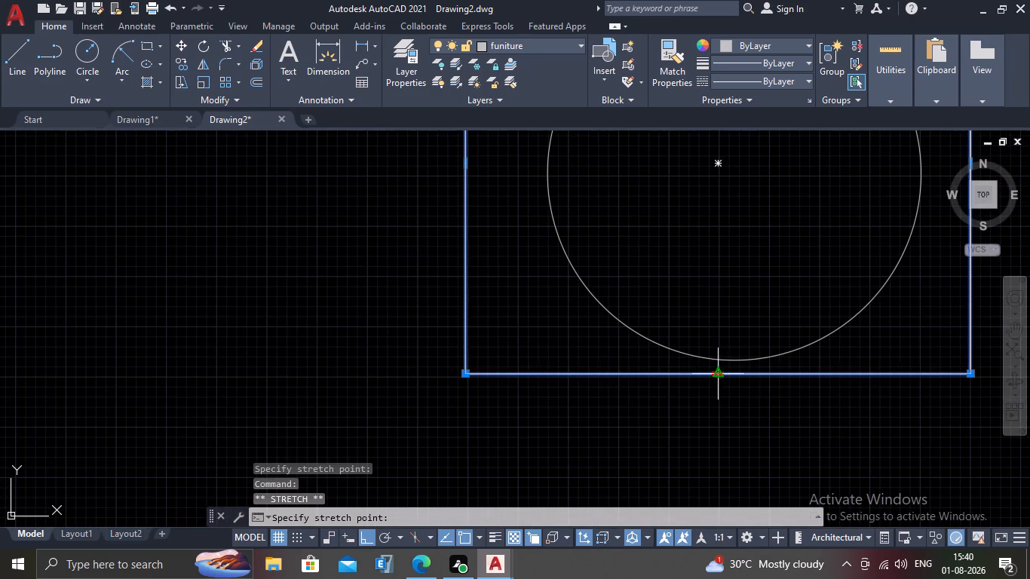
pyautogui.click(721, 387)
pyautogui.scroll(-2, 716, 387)
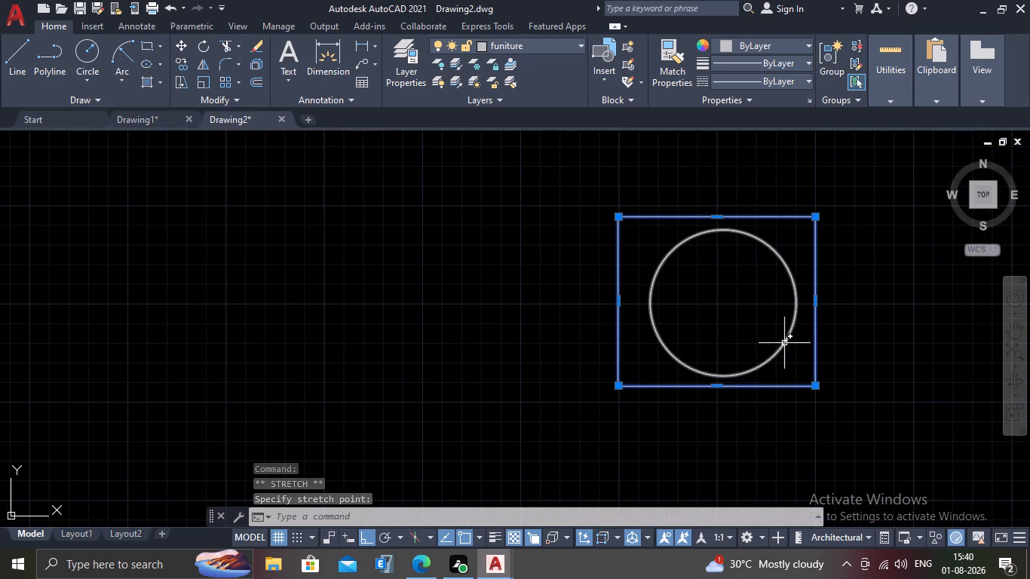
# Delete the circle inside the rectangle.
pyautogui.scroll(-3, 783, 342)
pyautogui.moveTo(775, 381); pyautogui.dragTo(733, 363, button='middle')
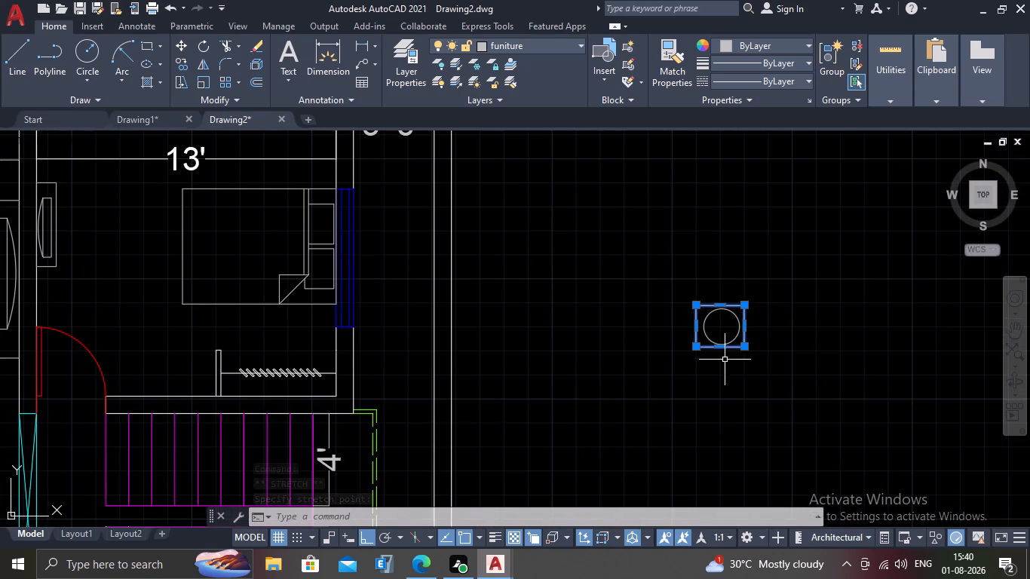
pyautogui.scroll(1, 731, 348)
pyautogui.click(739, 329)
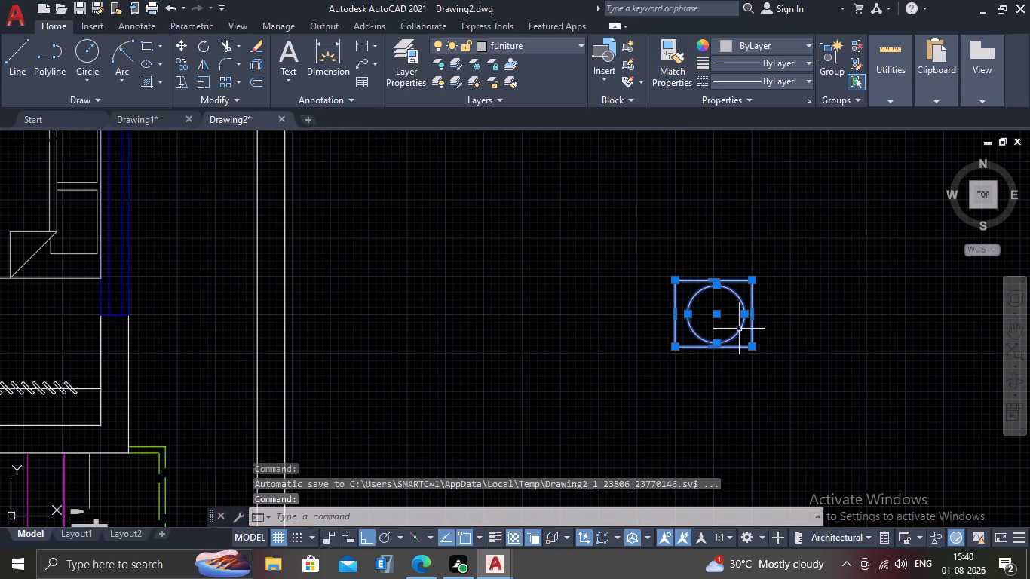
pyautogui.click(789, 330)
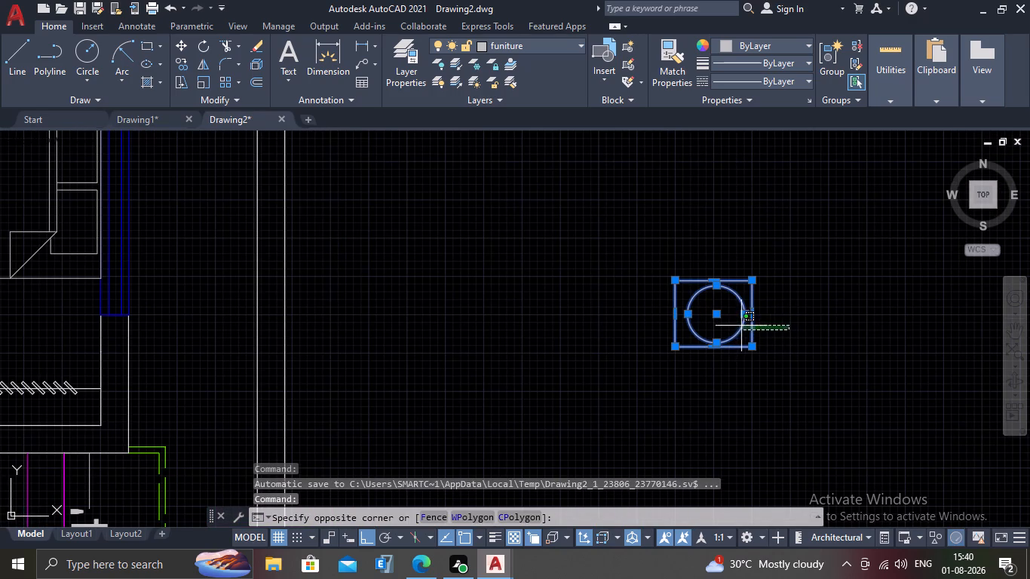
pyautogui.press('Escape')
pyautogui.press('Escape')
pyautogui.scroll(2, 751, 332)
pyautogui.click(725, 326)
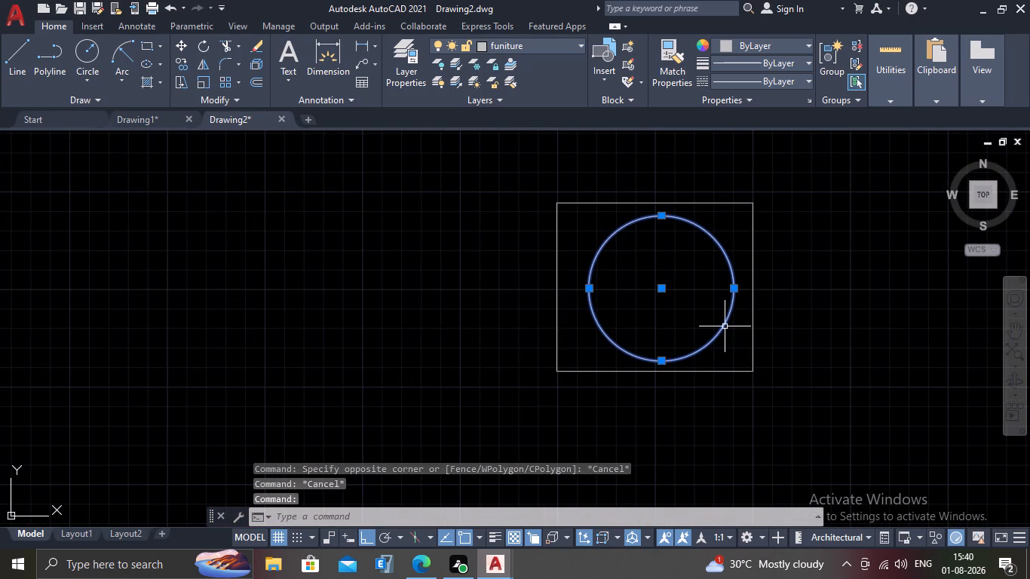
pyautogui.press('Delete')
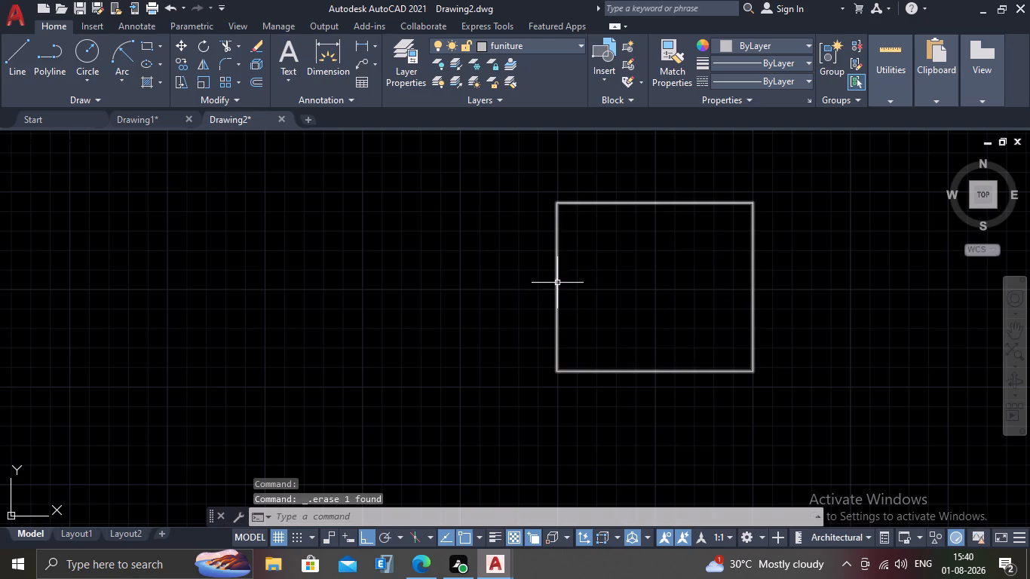
# Shrink the rectangle by stretching its west and east edges inward about 2 1/2" each and its south edge slightly north.
pyautogui.click(557, 283)
pyautogui.click(556, 288)
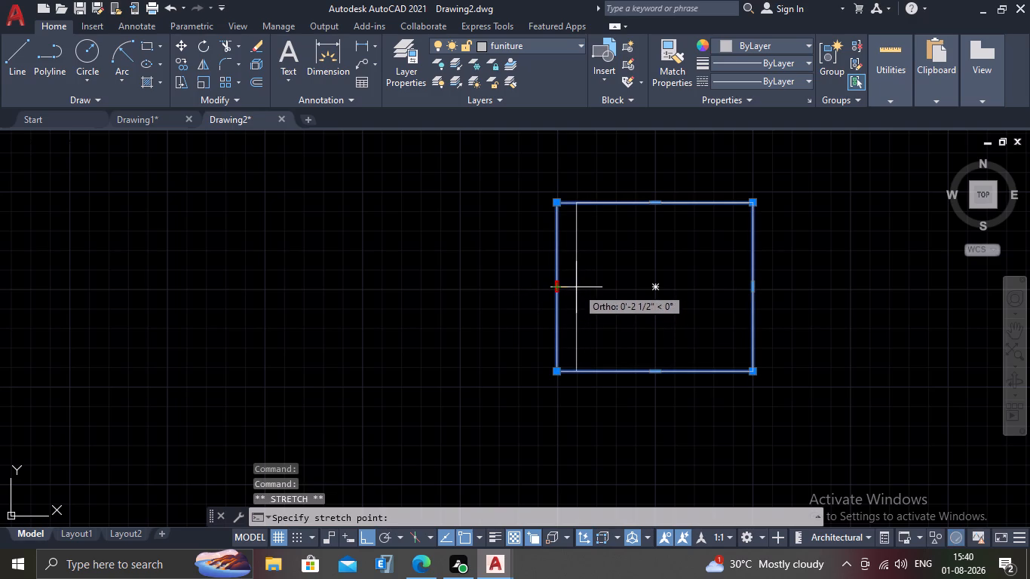
pyautogui.click(576, 287)
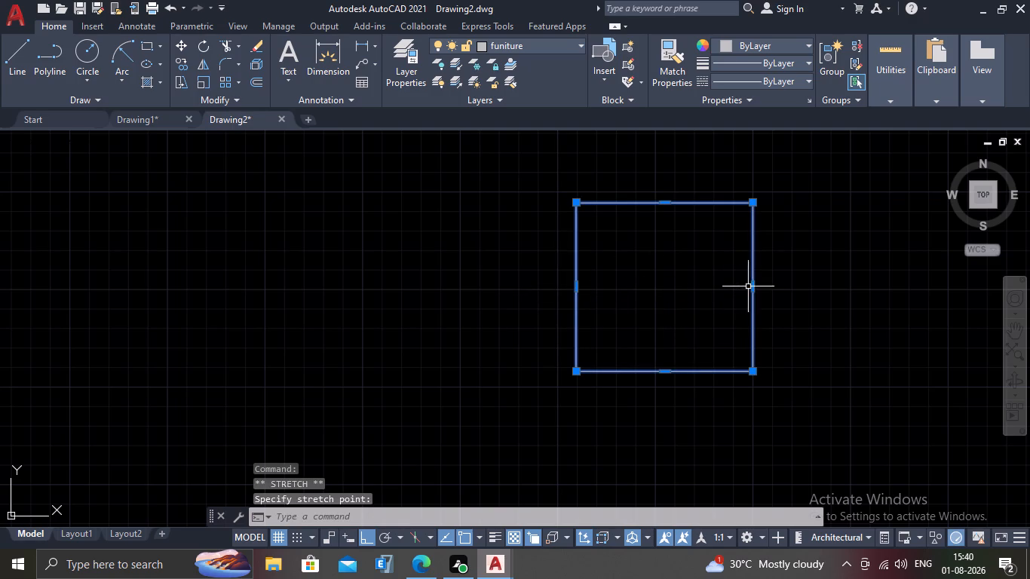
pyautogui.click(756, 285)
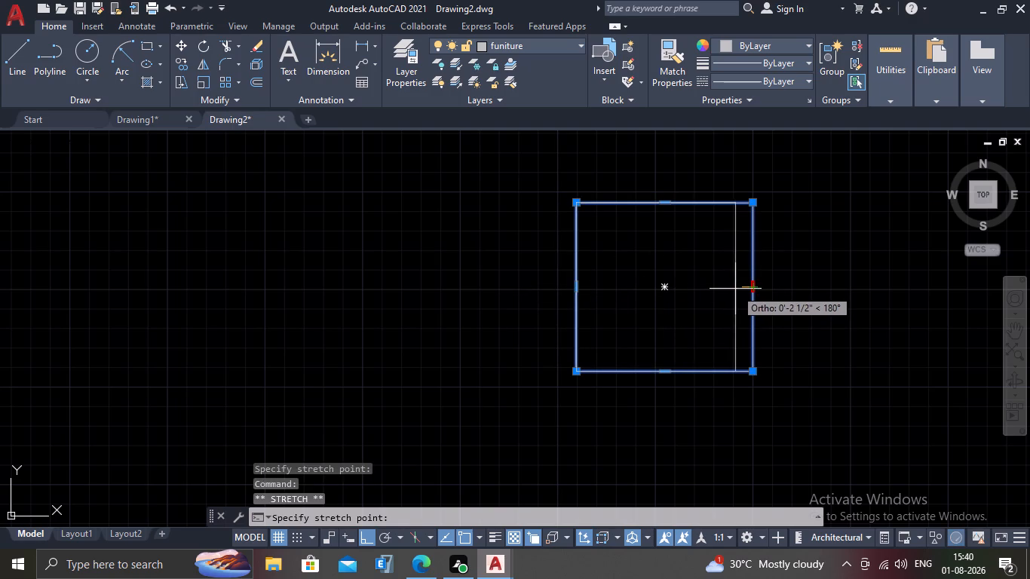
pyautogui.click(735, 289)
pyautogui.scroll(-1, 719, 326)
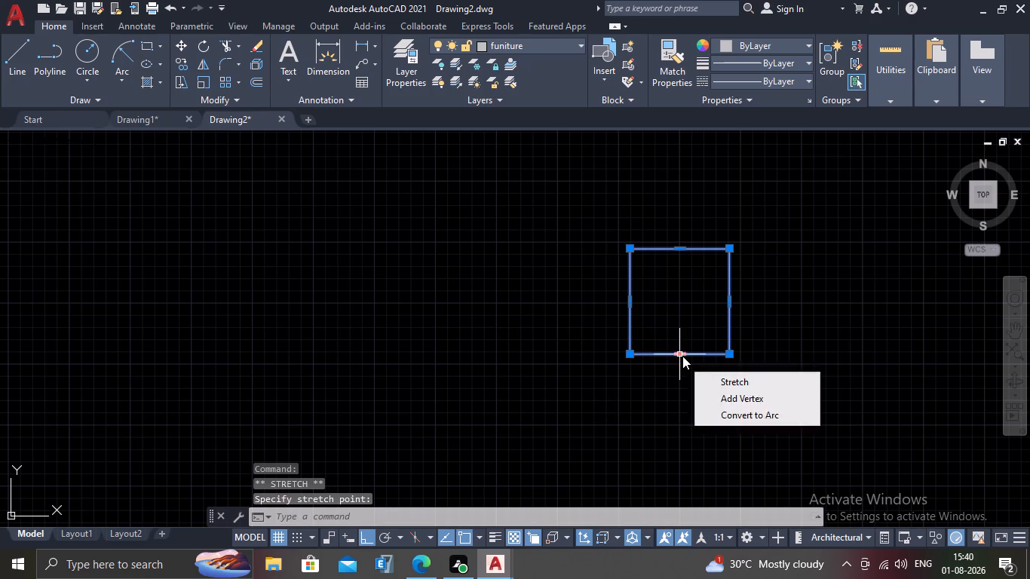
pyautogui.click(682, 356)
pyautogui.click(684, 343)
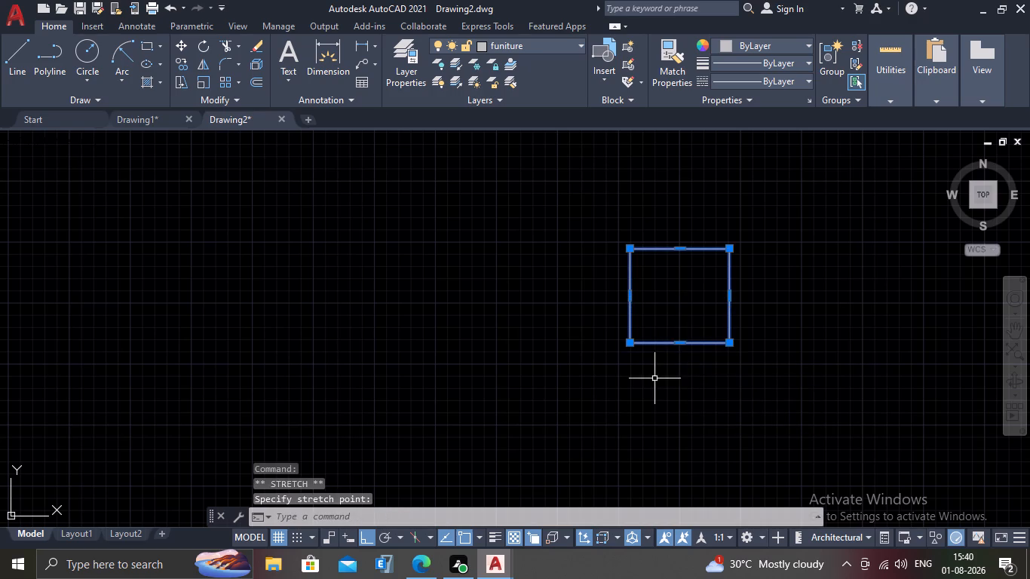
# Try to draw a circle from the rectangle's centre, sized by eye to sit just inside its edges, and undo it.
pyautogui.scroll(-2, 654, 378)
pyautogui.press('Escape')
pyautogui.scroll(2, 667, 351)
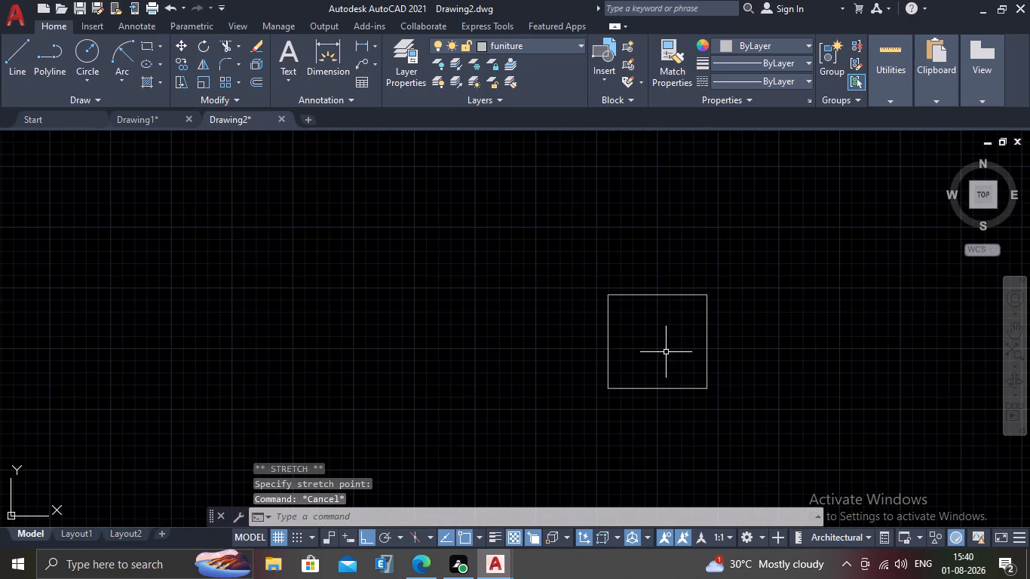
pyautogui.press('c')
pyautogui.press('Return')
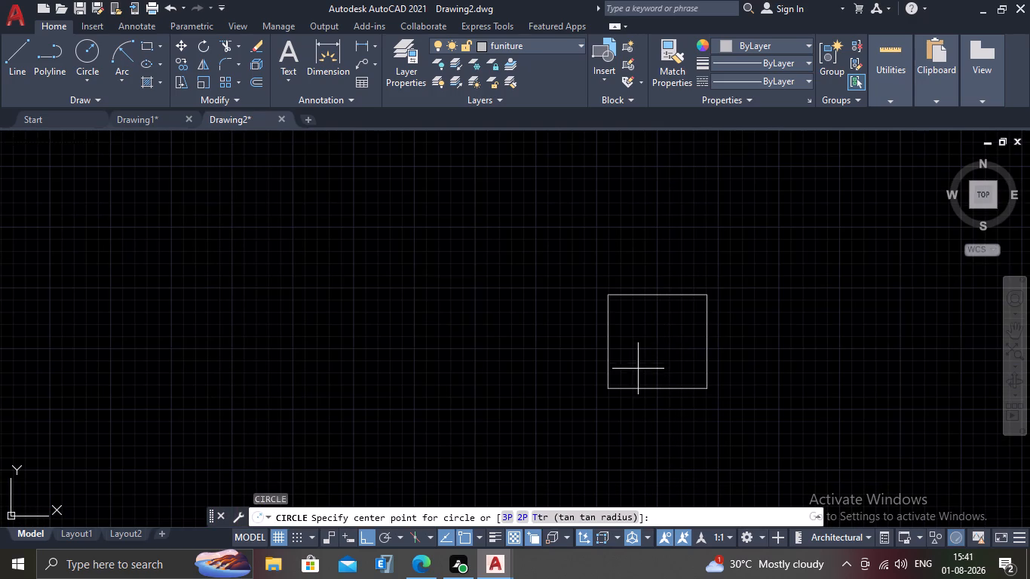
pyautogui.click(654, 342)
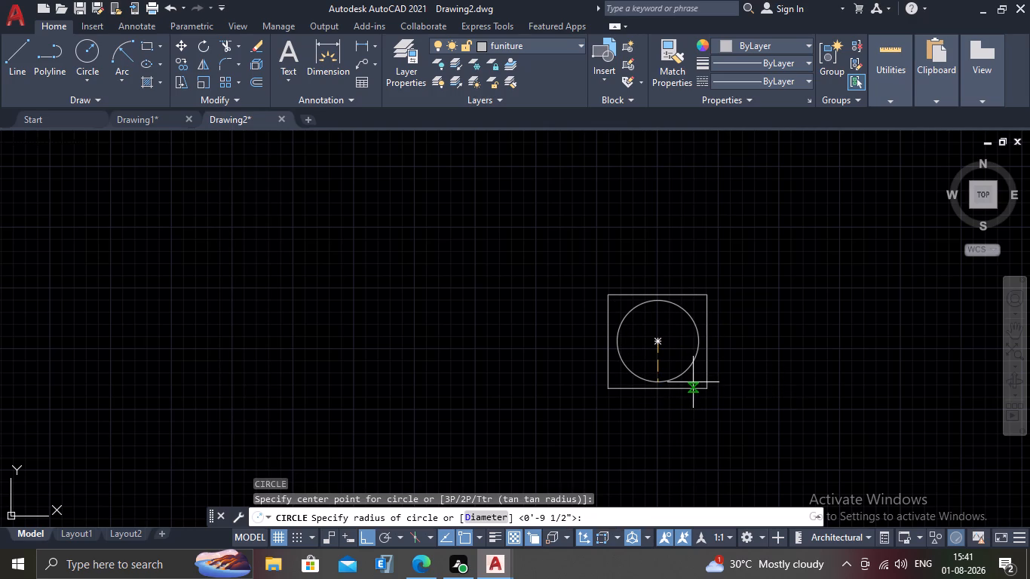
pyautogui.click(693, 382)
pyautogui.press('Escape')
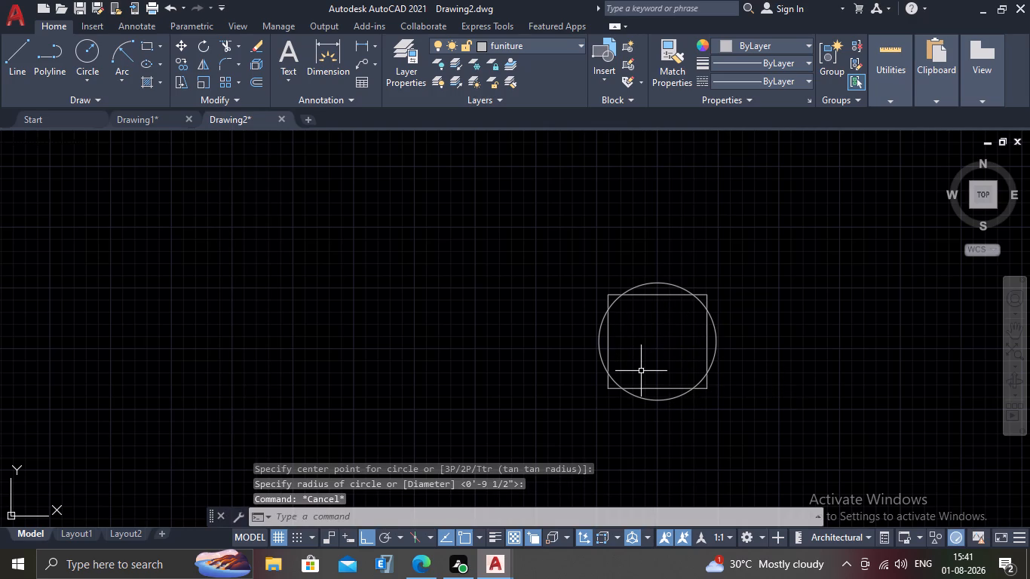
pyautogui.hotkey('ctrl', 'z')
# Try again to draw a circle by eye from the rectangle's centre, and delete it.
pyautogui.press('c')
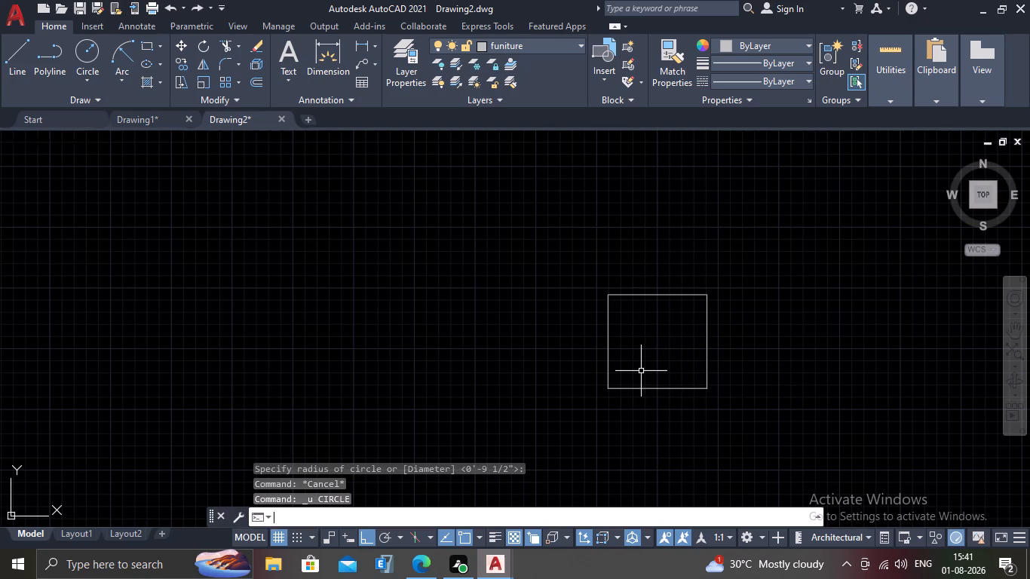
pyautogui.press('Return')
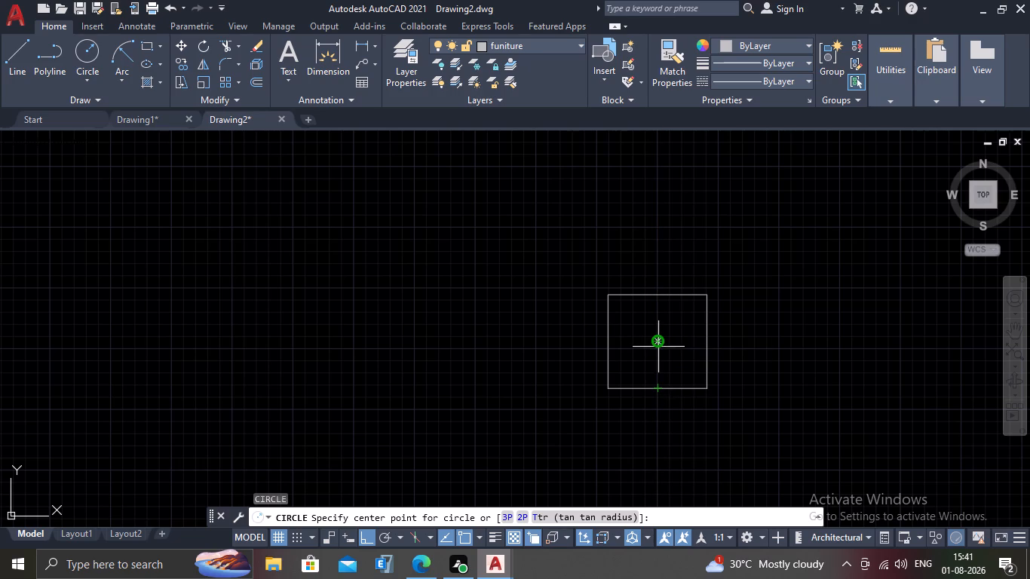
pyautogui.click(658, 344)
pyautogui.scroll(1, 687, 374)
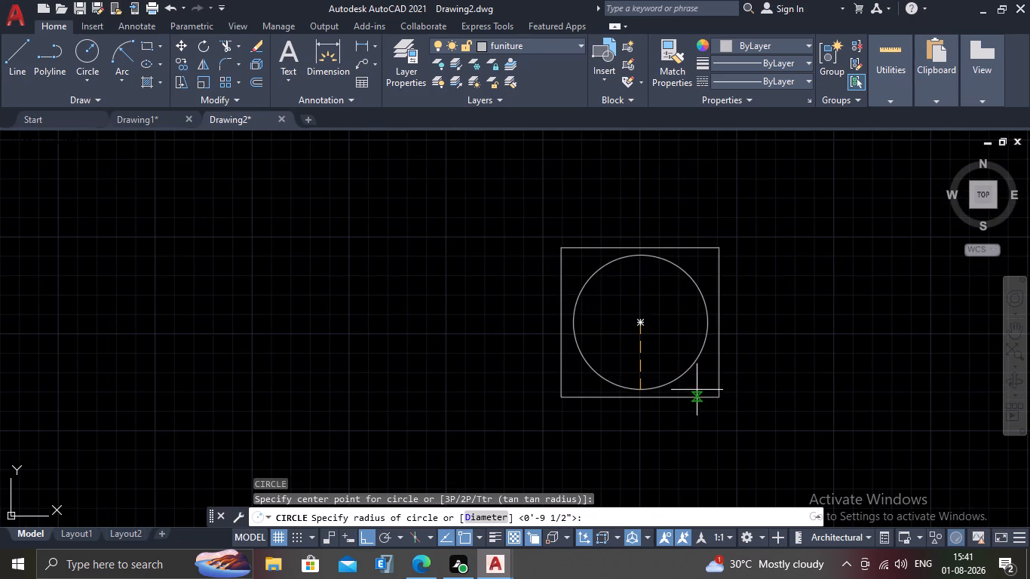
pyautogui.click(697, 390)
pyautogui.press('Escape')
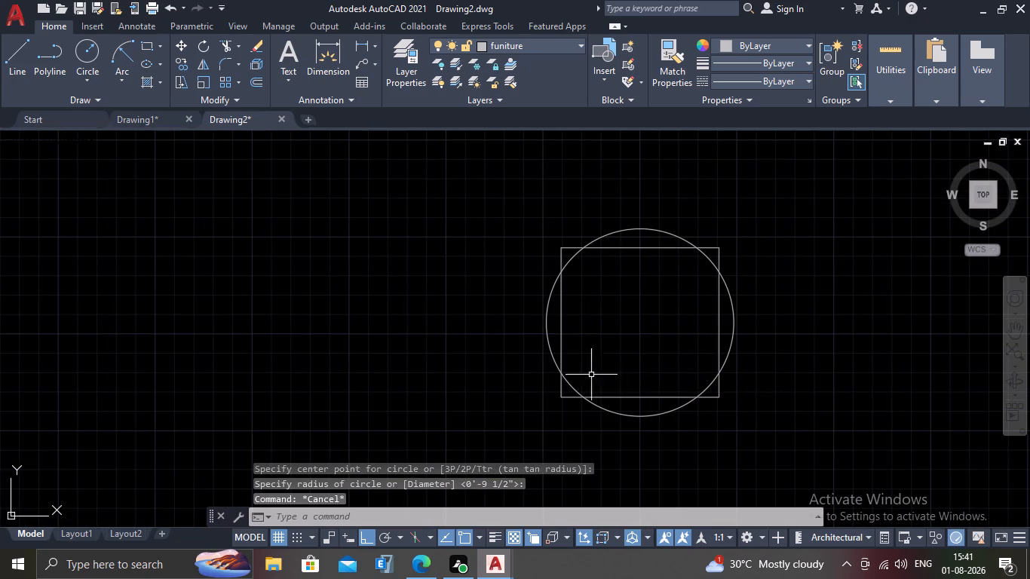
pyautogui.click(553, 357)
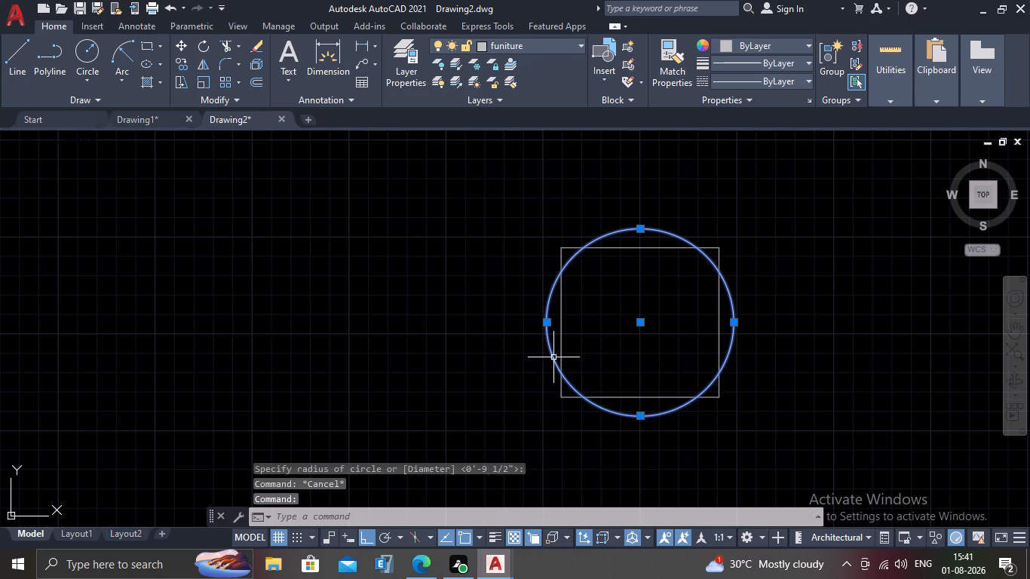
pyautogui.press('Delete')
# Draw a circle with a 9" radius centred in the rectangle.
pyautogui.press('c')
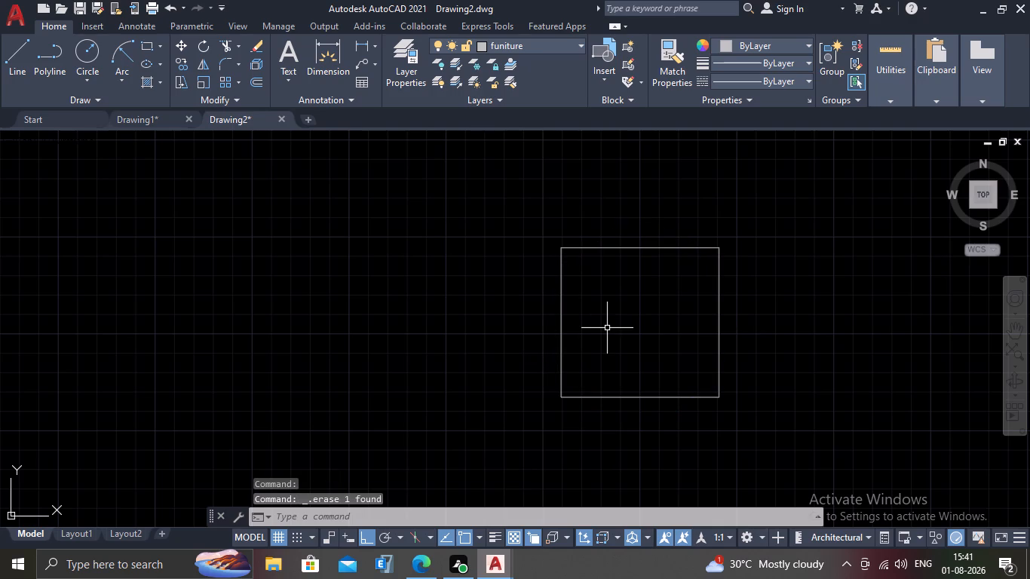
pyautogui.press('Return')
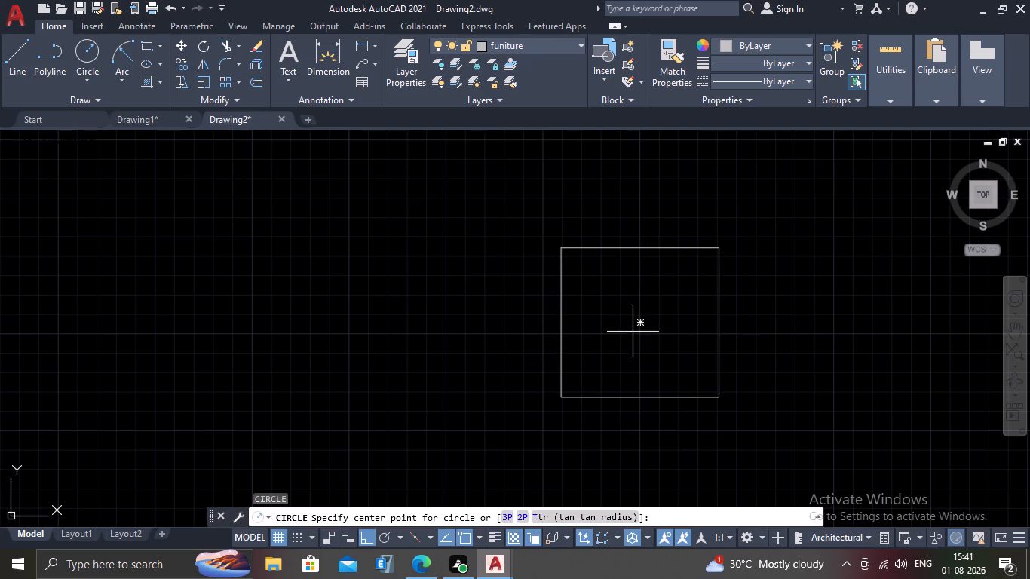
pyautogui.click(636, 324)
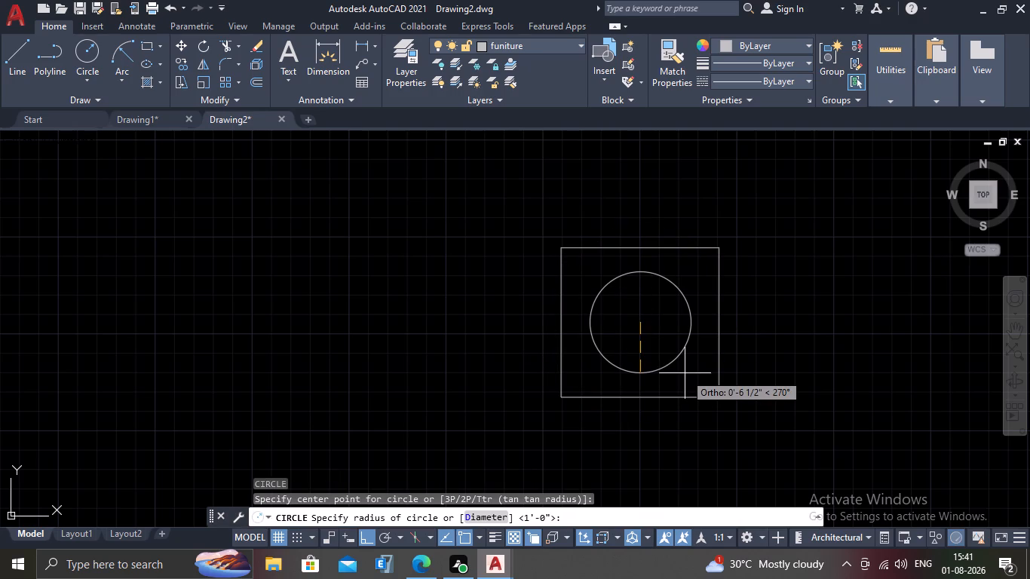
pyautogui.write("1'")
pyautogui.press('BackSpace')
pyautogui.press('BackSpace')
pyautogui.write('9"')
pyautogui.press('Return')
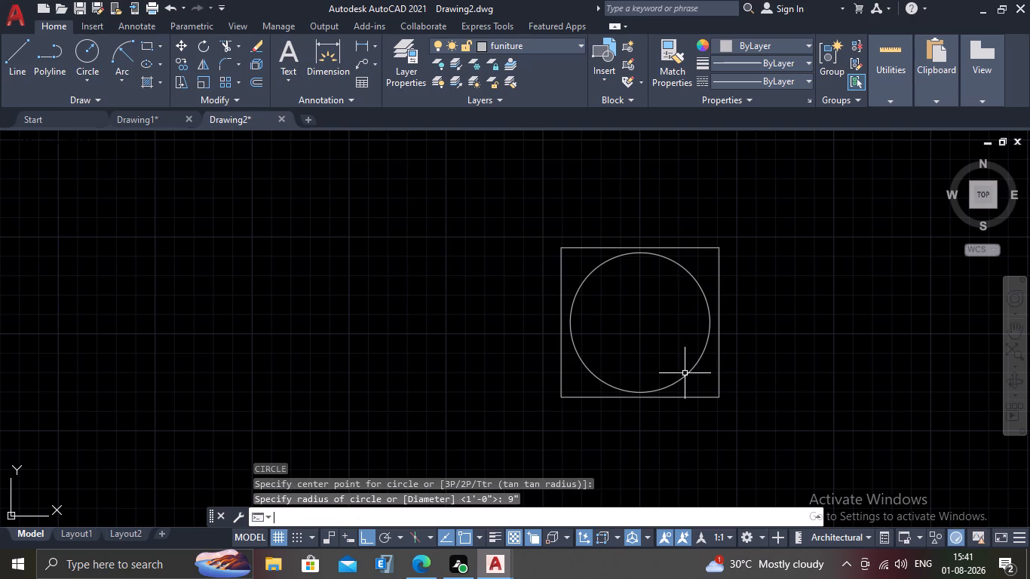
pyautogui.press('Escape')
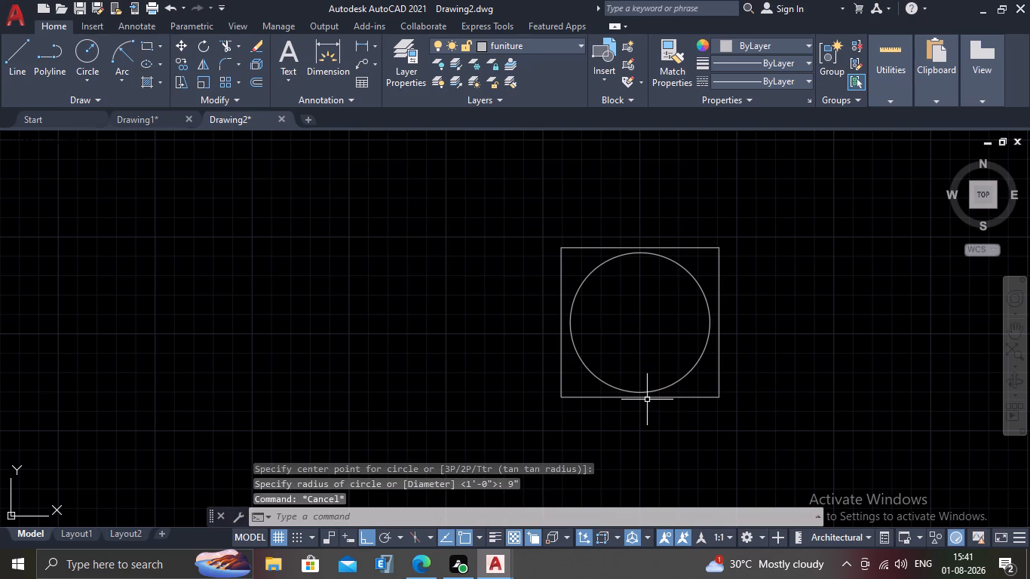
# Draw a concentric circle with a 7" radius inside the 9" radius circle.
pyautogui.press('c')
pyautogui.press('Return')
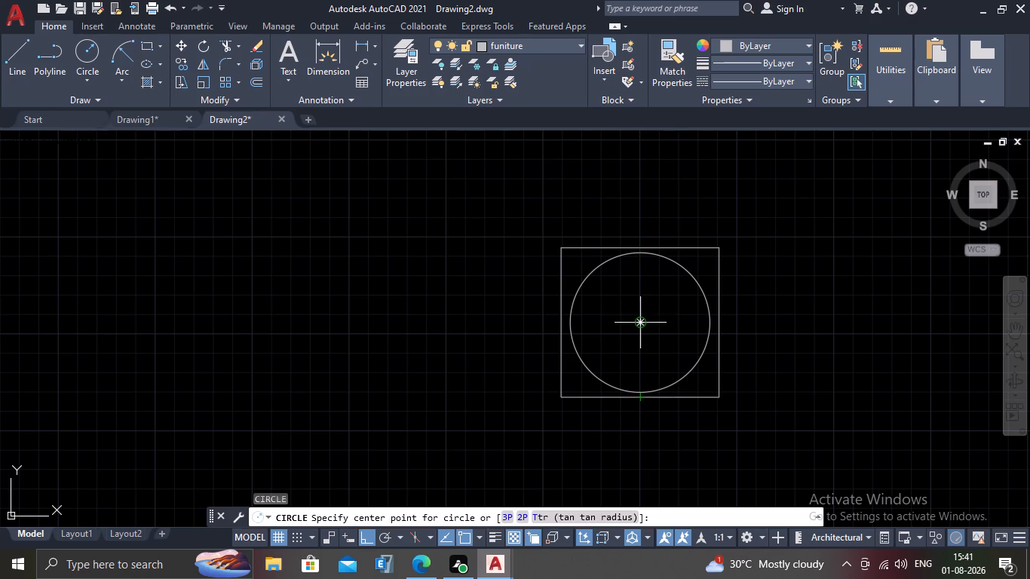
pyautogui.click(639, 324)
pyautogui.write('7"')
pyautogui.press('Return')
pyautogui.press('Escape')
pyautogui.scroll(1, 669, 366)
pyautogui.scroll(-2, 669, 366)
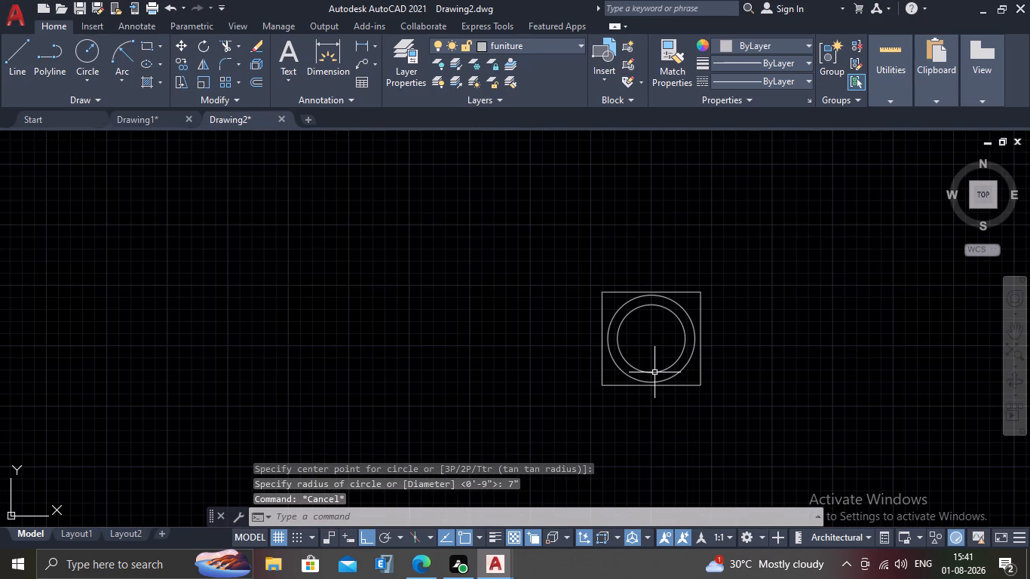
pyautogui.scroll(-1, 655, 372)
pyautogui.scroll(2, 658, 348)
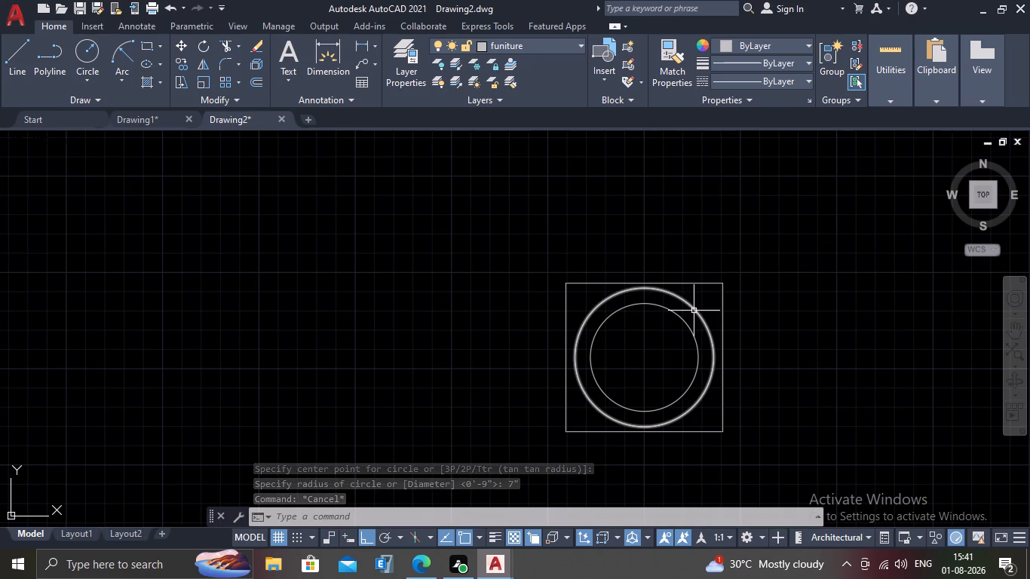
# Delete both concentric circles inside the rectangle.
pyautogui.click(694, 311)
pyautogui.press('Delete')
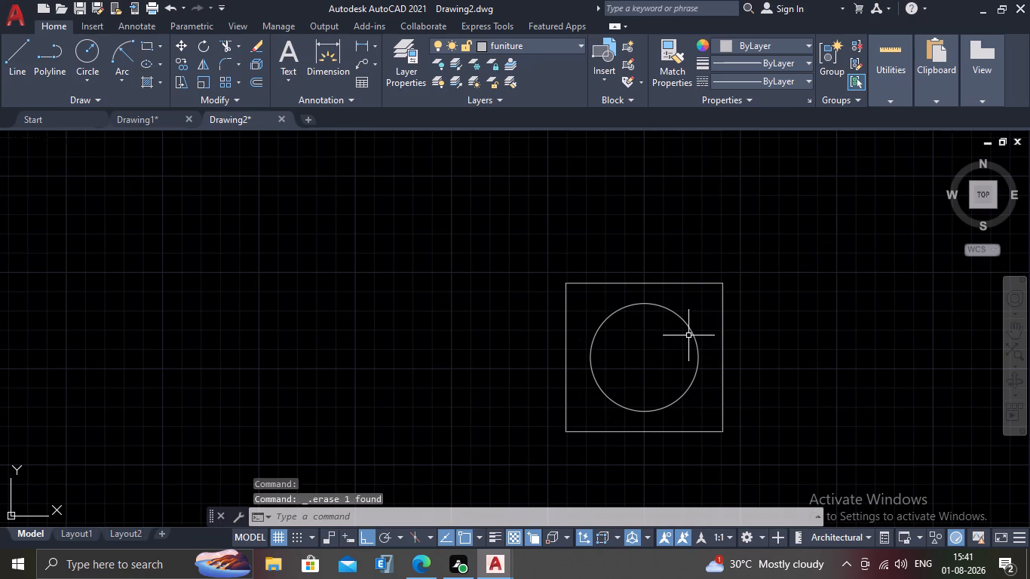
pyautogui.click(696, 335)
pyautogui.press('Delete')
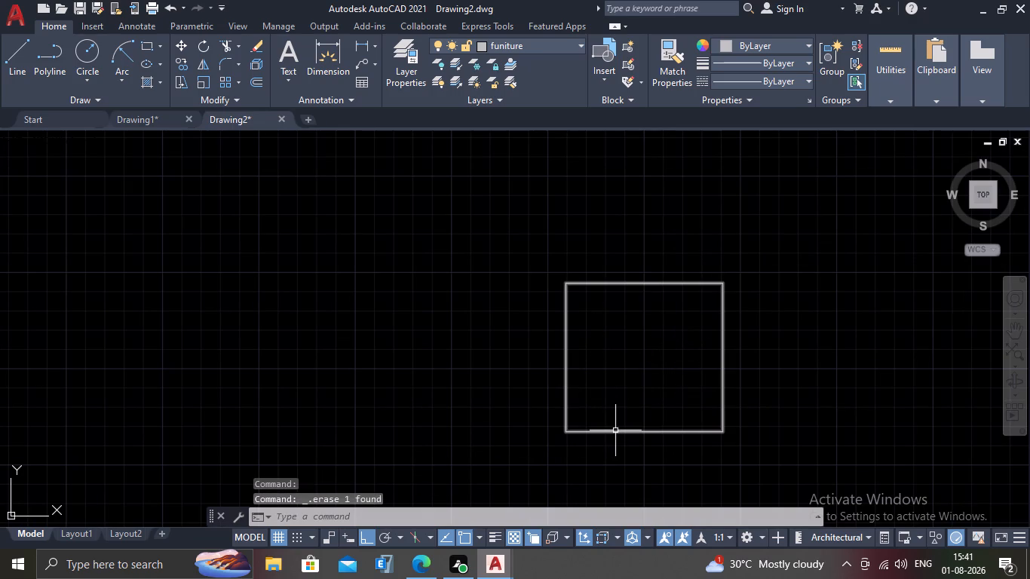
# Draw a circle with an 8" radius centred in the rectangle.
pyautogui.press('c')
pyautogui.press('Return')
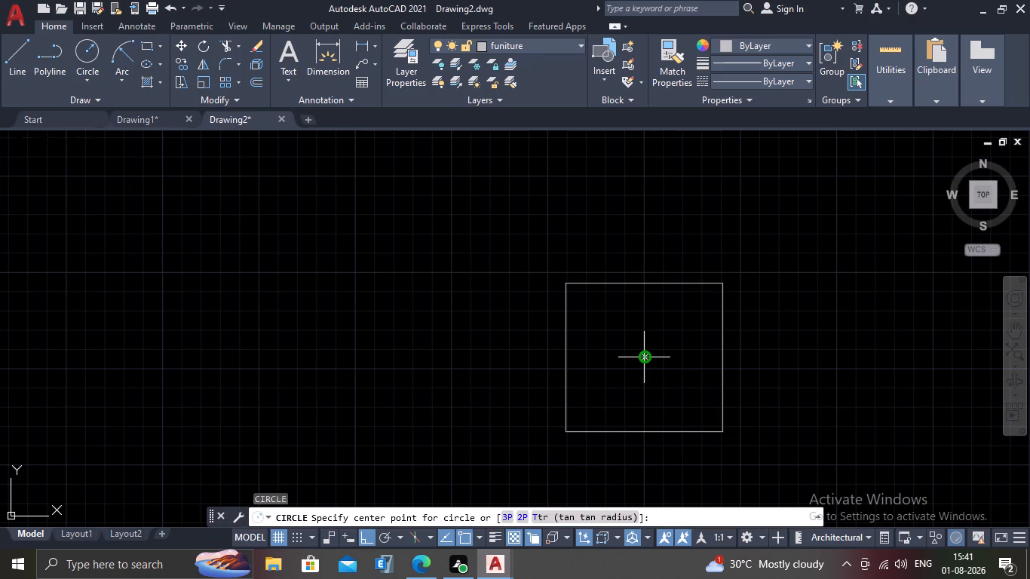
pyautogui.click(648, 358)
pyautogui.press('8')
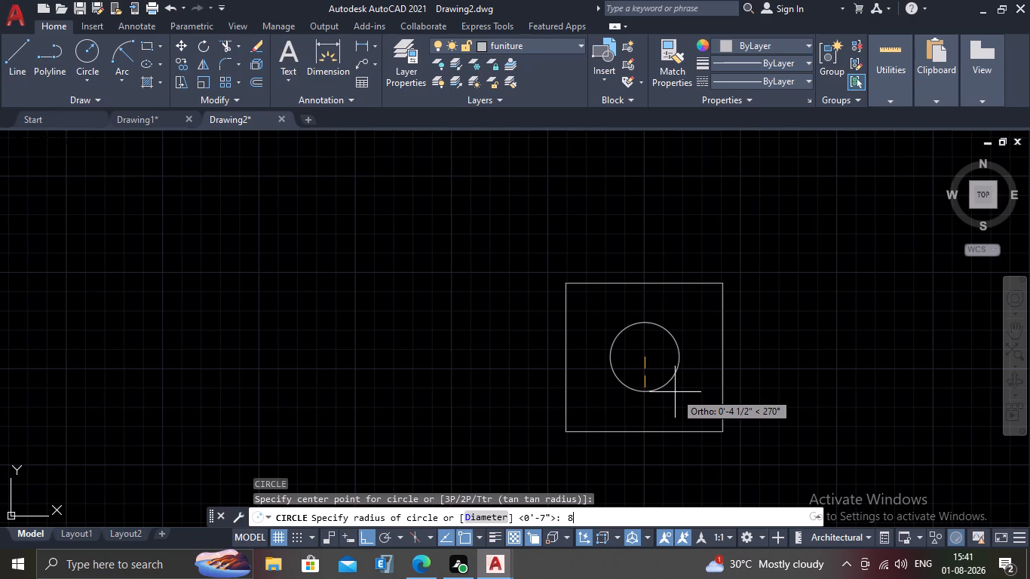
pyautogui.hotkey('shift', '"')
pyautogui.press('Return')
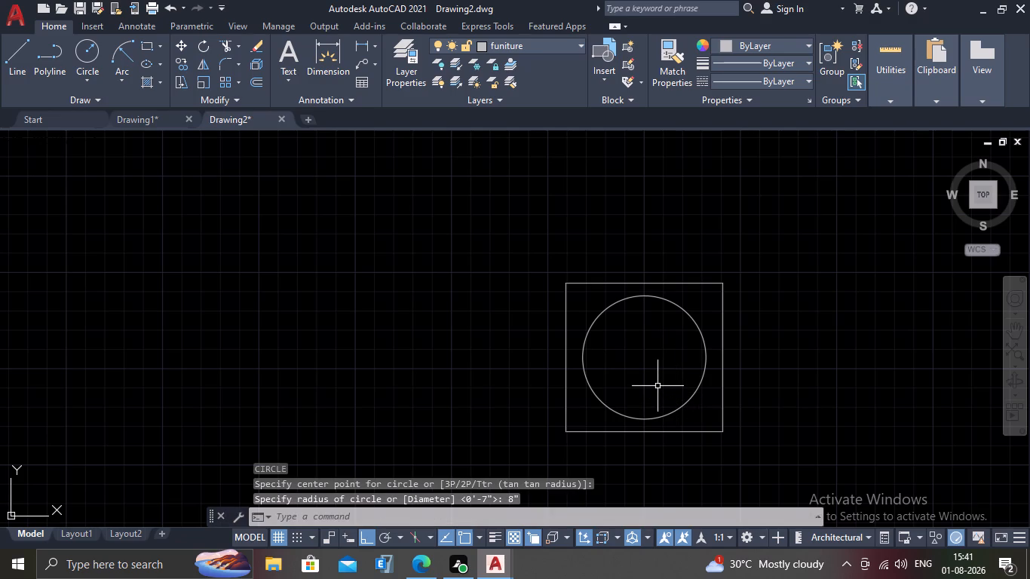
# Draw a concentric inner circle with a 6.5" radius inside the 8" radius circle.
pyautogui.press('c')
pyautogui.press('Return')
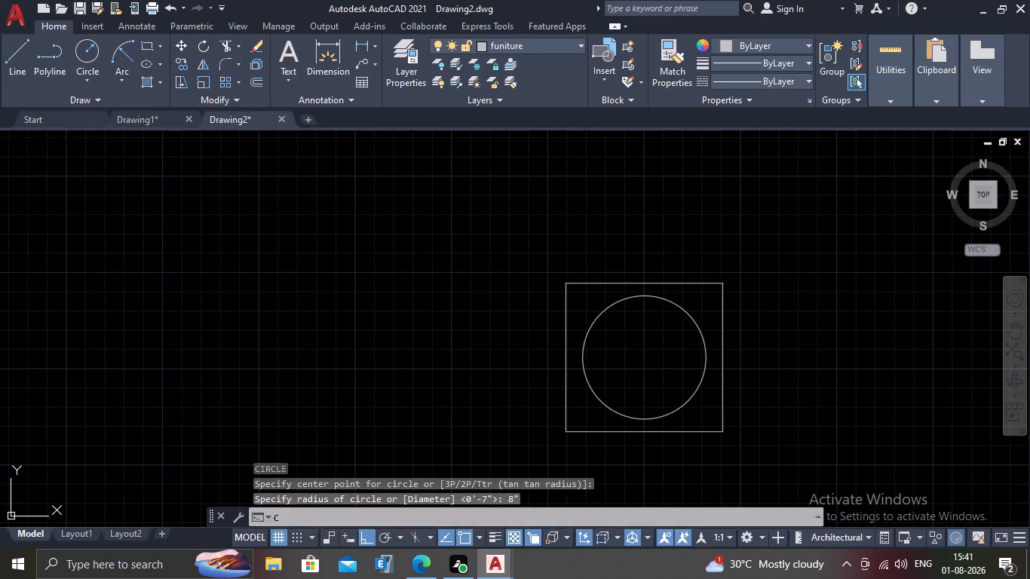
pyautogui.click(642, 355)
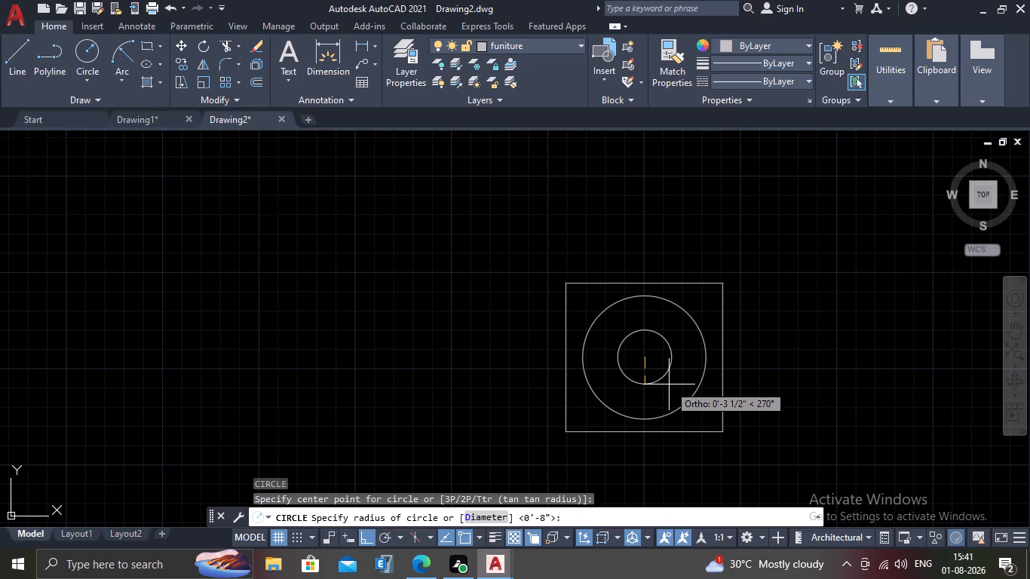
pyautogui.press('6')
pyautogui.press('.')
pyautogui.write('5"')
pyautogui.press('Return')
pyautogui.press('Escape')
# Copy the rectangle and its two circles by the north-east corner to where the bed's south edge meets the east wall in the 13' bedroom.
pyautogui.scroll(-3, 667, 391)
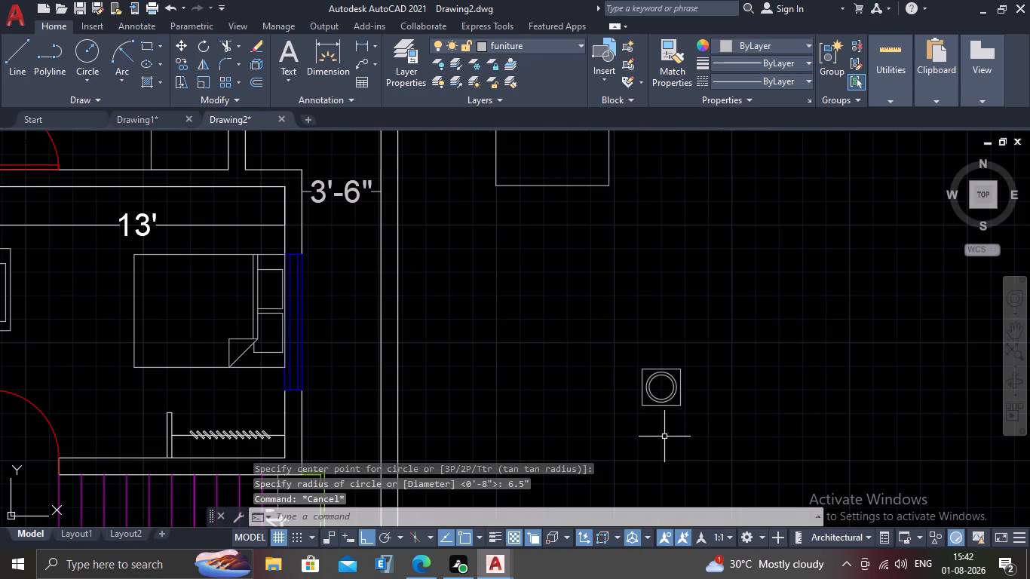
pyautogui.click(708, 358)
pyautogui.click(633, 431)
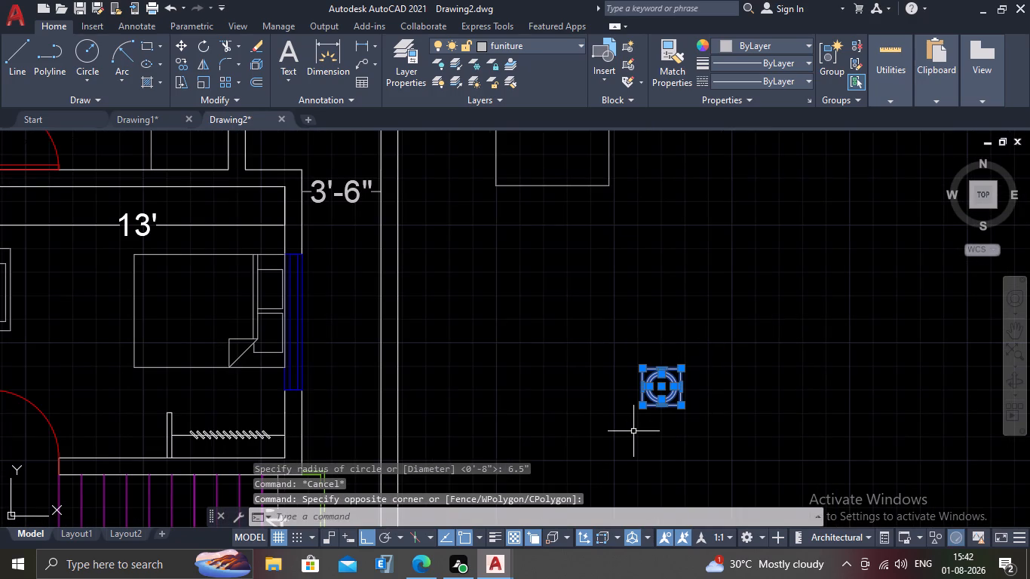
pyautogui.write('CO')
pyautogui.press('Return')
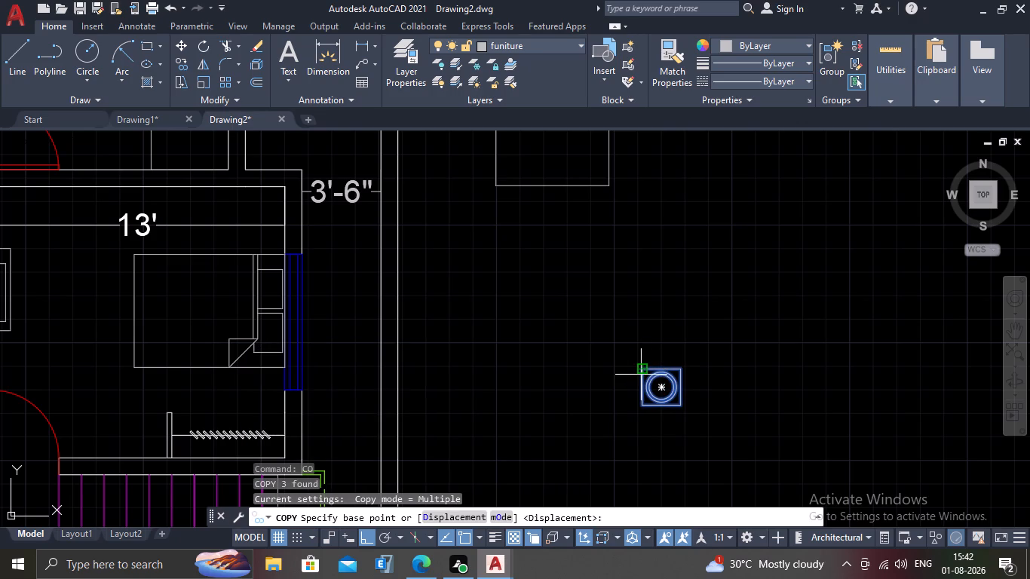
pyautogui.moveTo(681, 369); pyautogui.dragTo(639, 380)
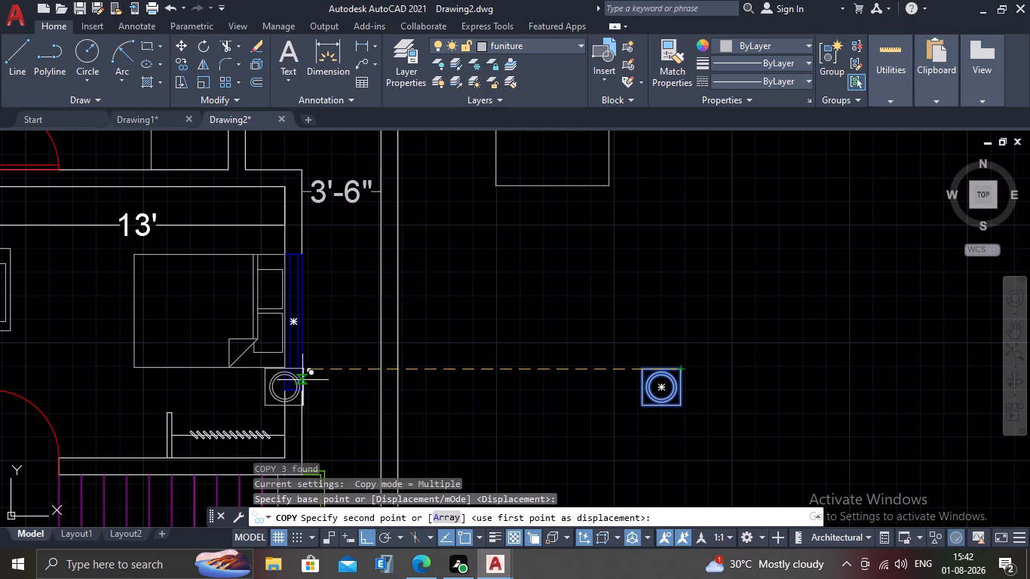
pyautogui.moveTo(290, 380); pyautogui.dragTo(596, 348, button='middle')
pyautogui.scroll(2, 588, 347)
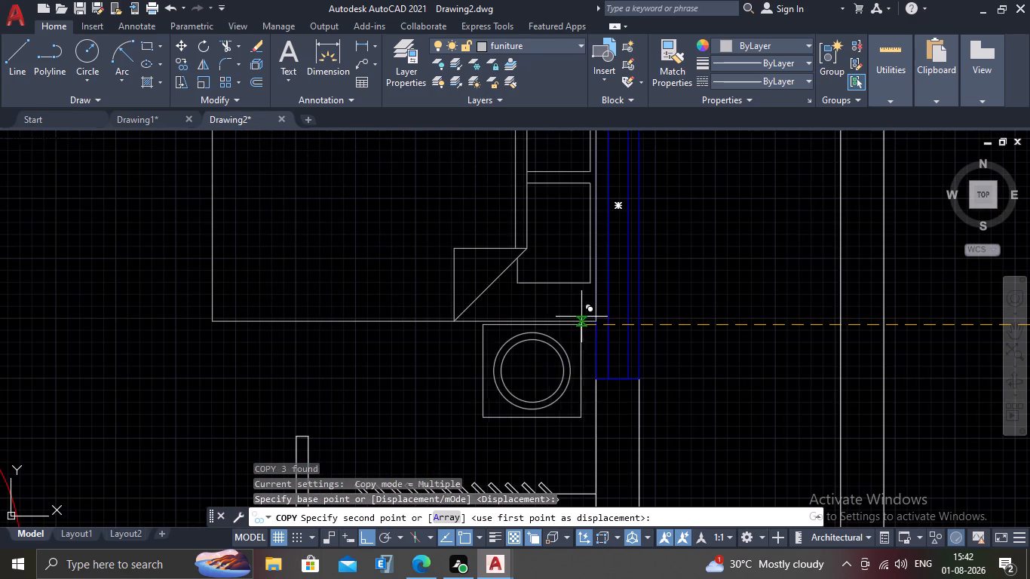
pyautogui.click(594, 322)
# Place a second copy of the side table north of the bed, its north-east corner where the 13' dimension line meets the east wall.
pyautogui.scroll(-1, 565, 221)
pyautogui.moveTo(568, 223); pyautogui.dragTo(584, 372, button='middle')
pyautogui.click(596, 207)
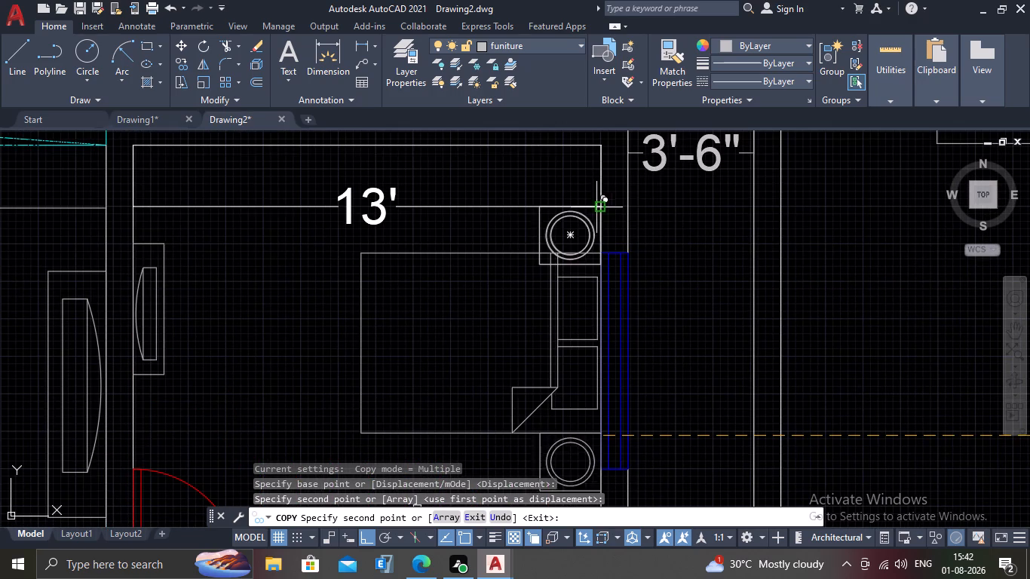
pyautogui.press('Escape')
pyautogui.scroll(-1, 553, 306)
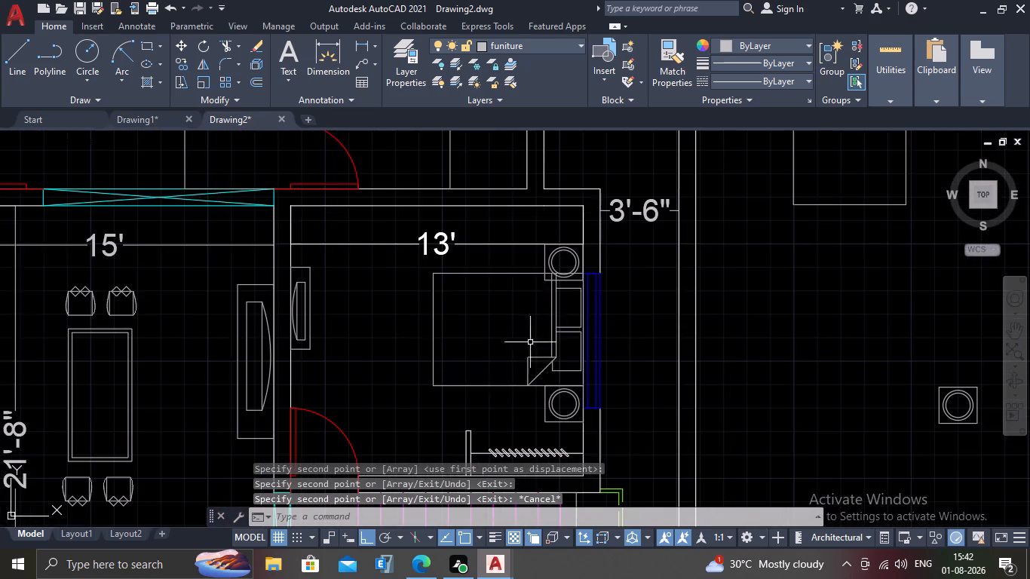
pyautogui.moveTo(527, 365); pyautogui.dragTo(532, 331, button='middle')
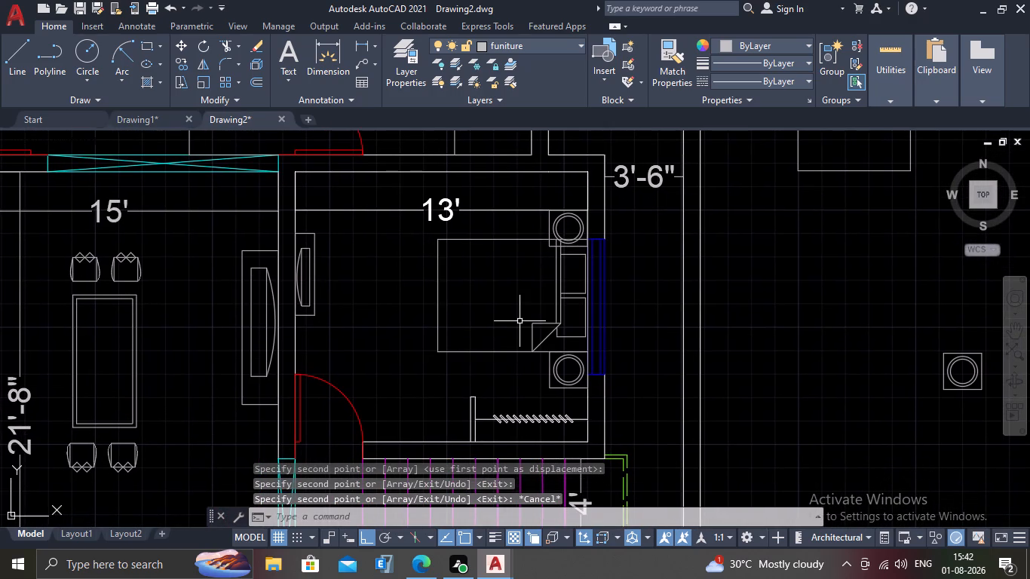
# Move the bed and its south side table so the bed's north-east corner meets the north side table's south-east corner.
pyautogui.moveTo(494, 235); pyautogui.dragTo(497, 259)
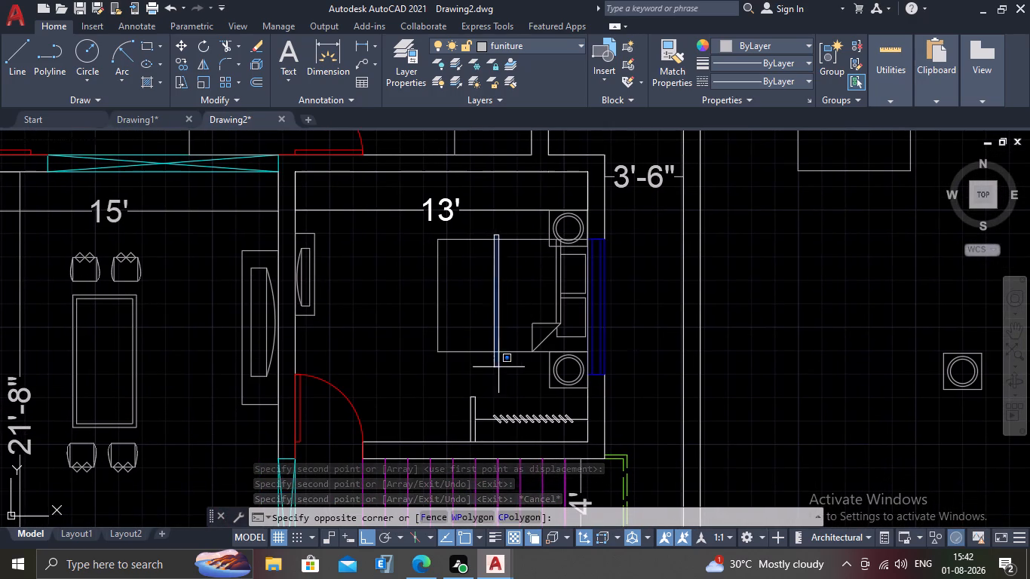
pyautogui.click(489, 384)
pyautogui.click(567, 370)
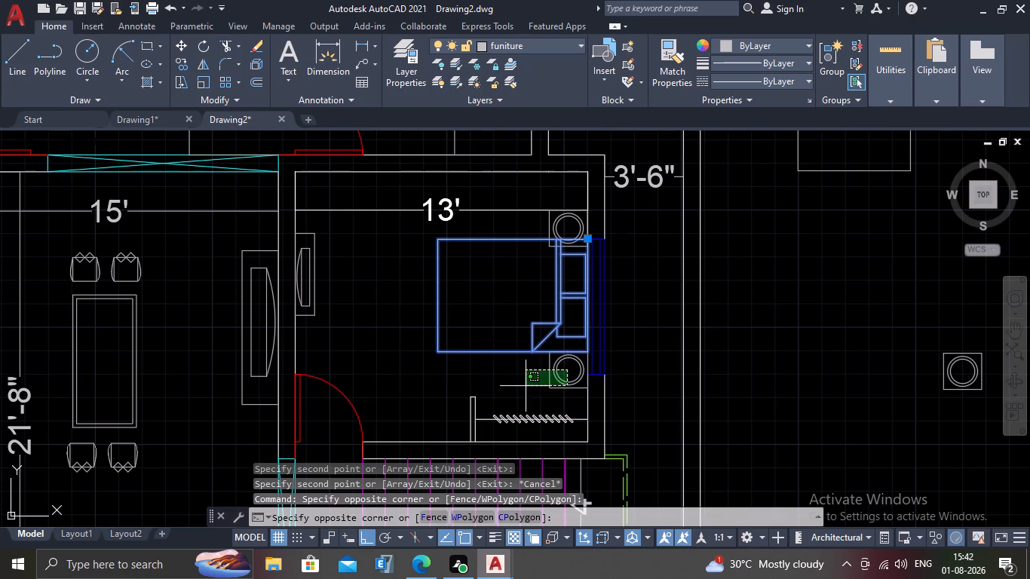
pyautogui.click(513, 390)
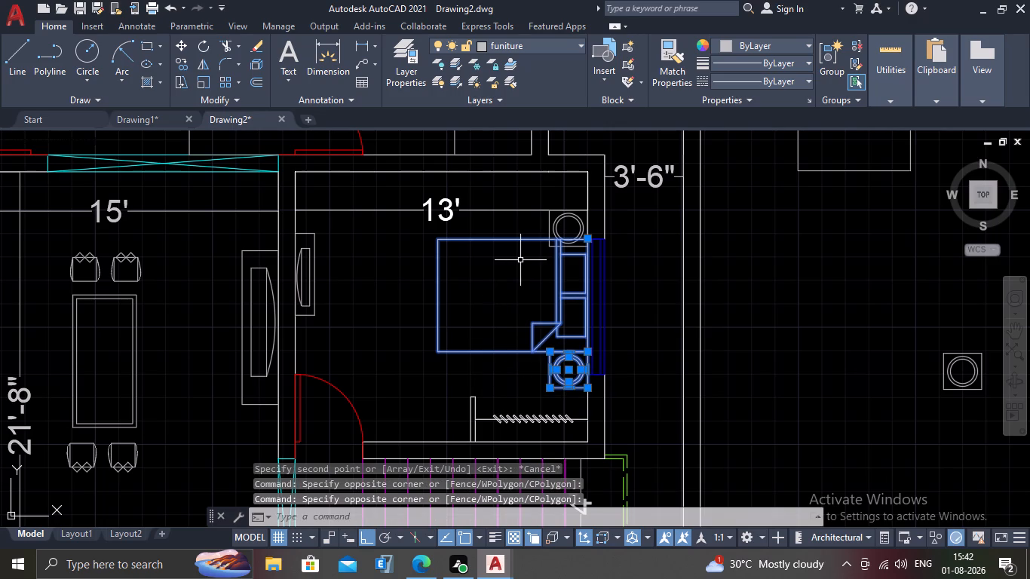
pyautogui.press('m')
pyautogui.press('Return')
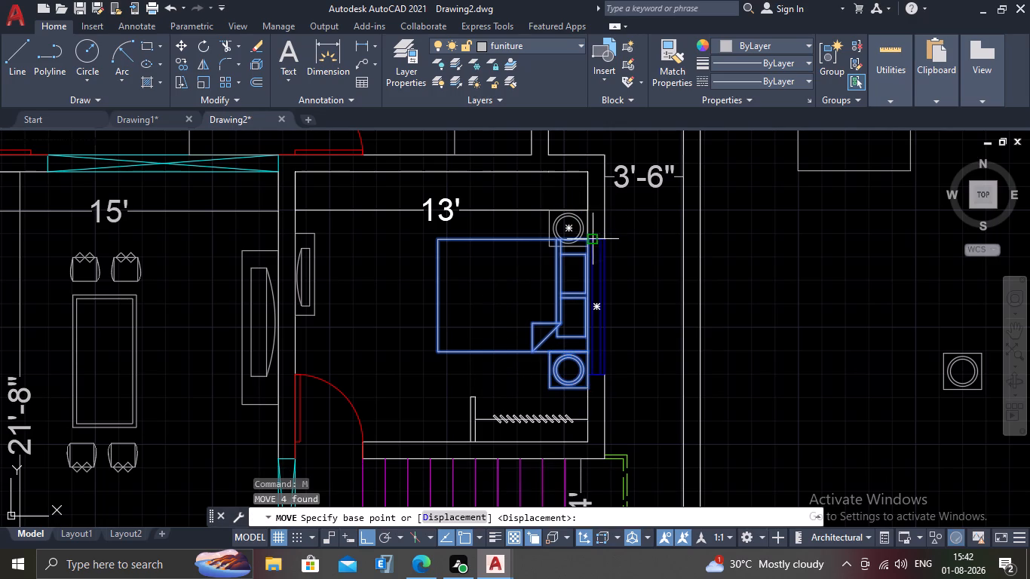
pyautogui.click(587, 238)
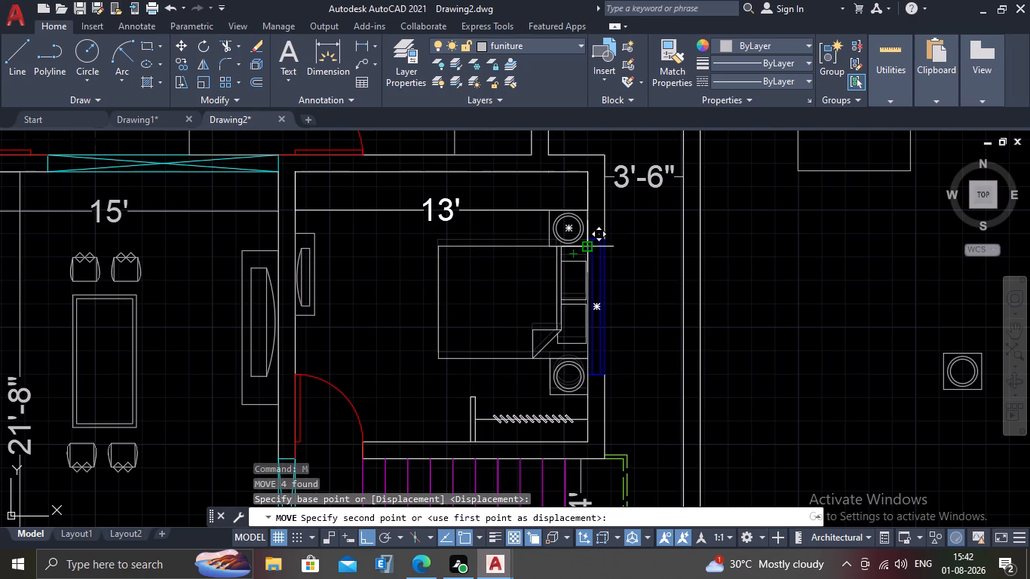
pyautogui.click(585, 246)
pyautogui.press('Escape')
# Copy the bed with both side tables into the south-east 13' bedroom, its north-east corner at the north end of the east window.
pyautogui.scroll(-2, 557, 298)
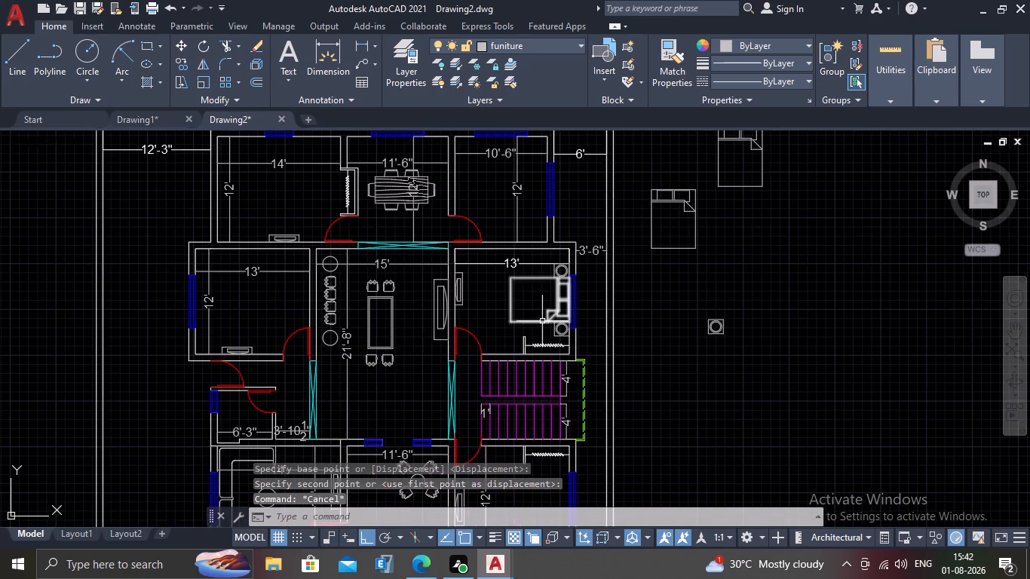
pyautogui.moveTo(542, 321); pyautogui.dragTo(573, 274, button='middle')
pyautogui.scroll(2, 573, 274)
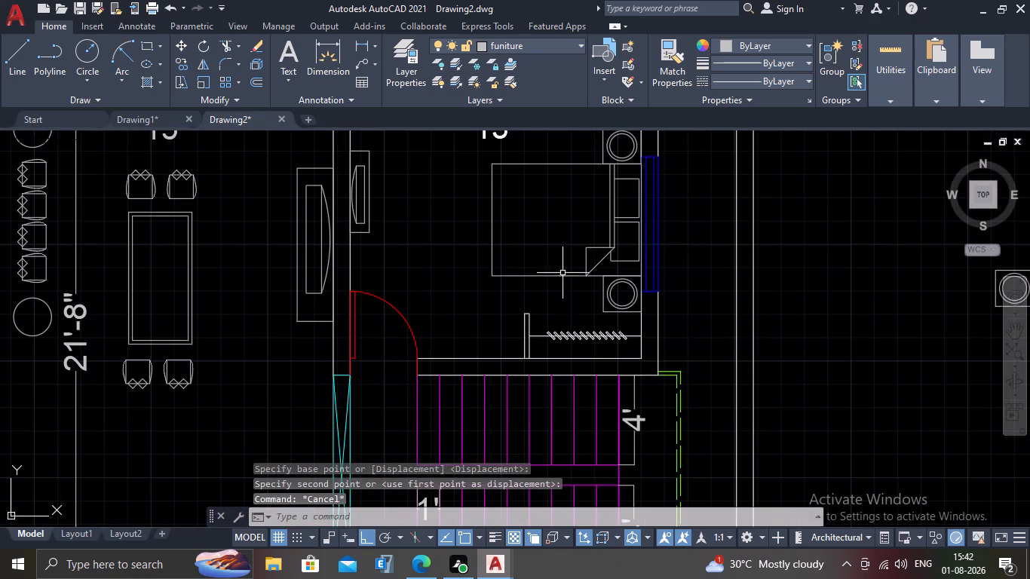
pyautogui.scroll(-1, 563, 273)
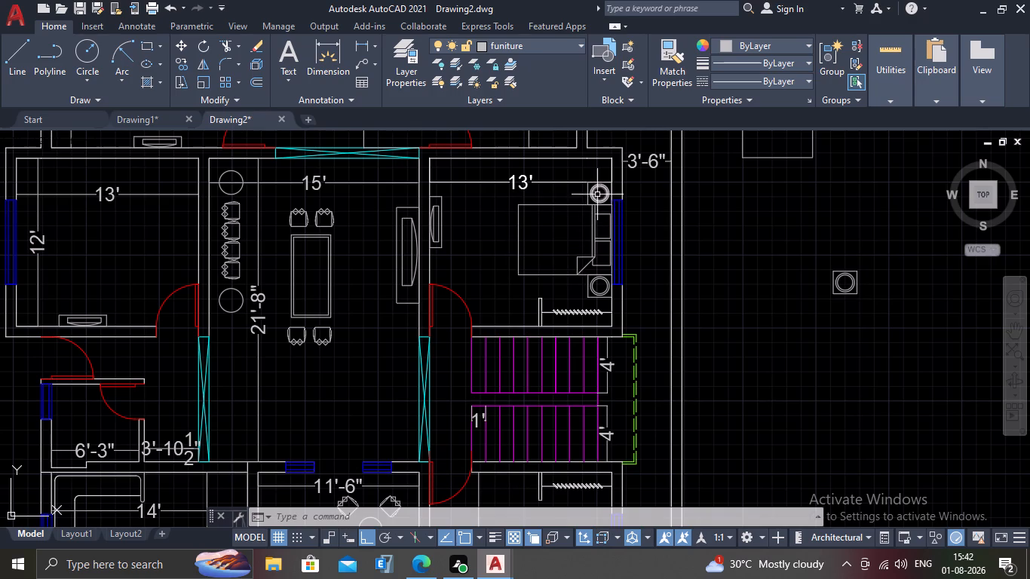
pyautogui.click(597, 192)
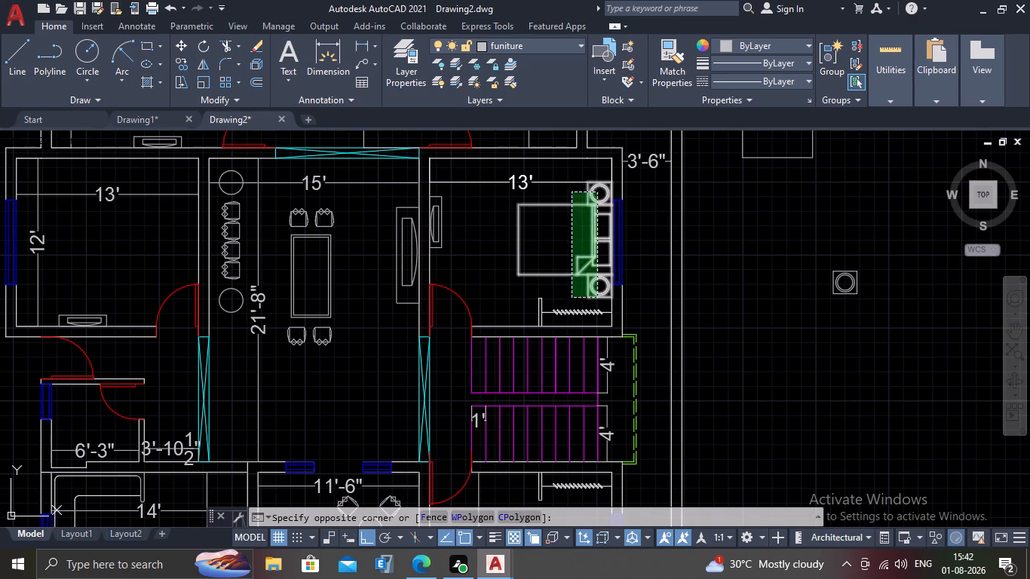
pyautogui.click(572, 298)
pyautogui.scroll(1, 601, 189)
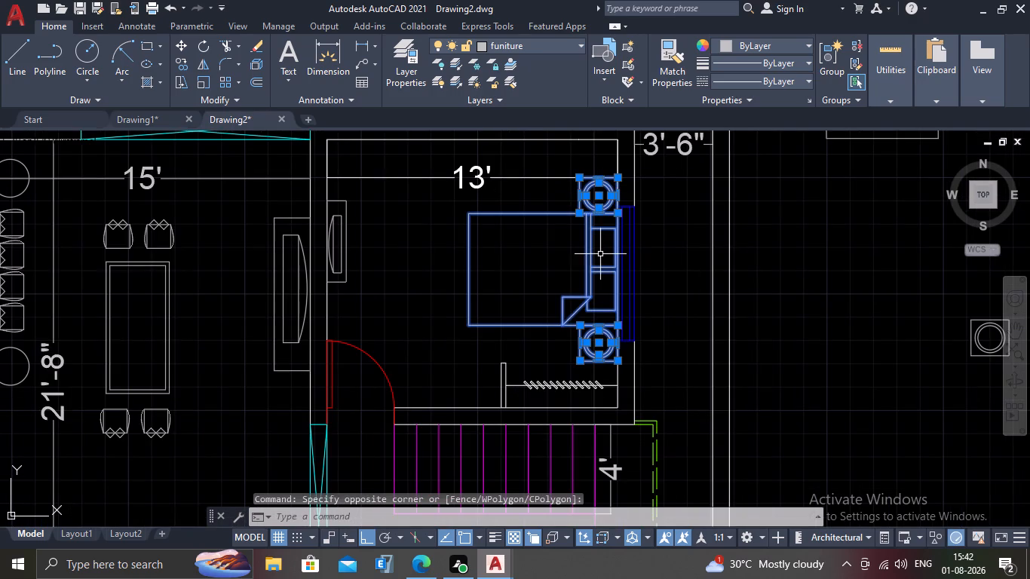
pyautogui.press('m')
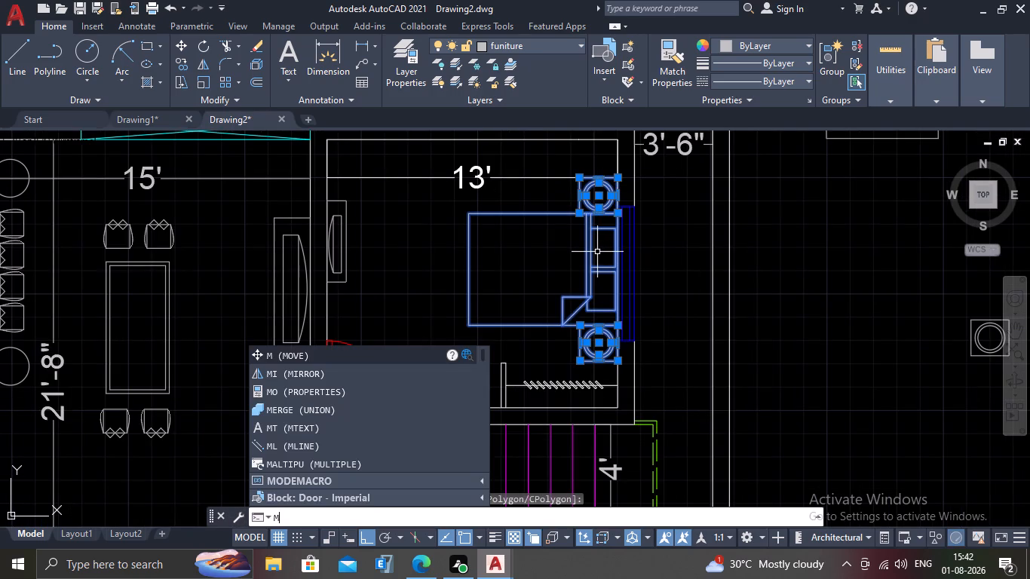
pyautogui.press('BackSpace')
pyautogui.write('CO')
pyautogui.press('Return')
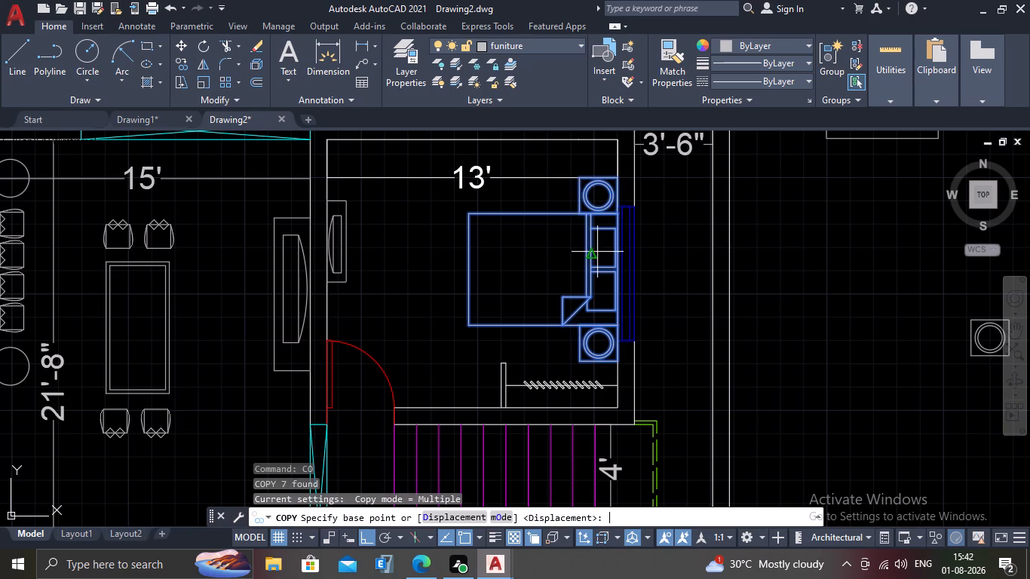
pyautogui.moveTo(616, 179); pyautogui.dragTo(614, 216)
pyautogui.scroll(-2, 613, 322)
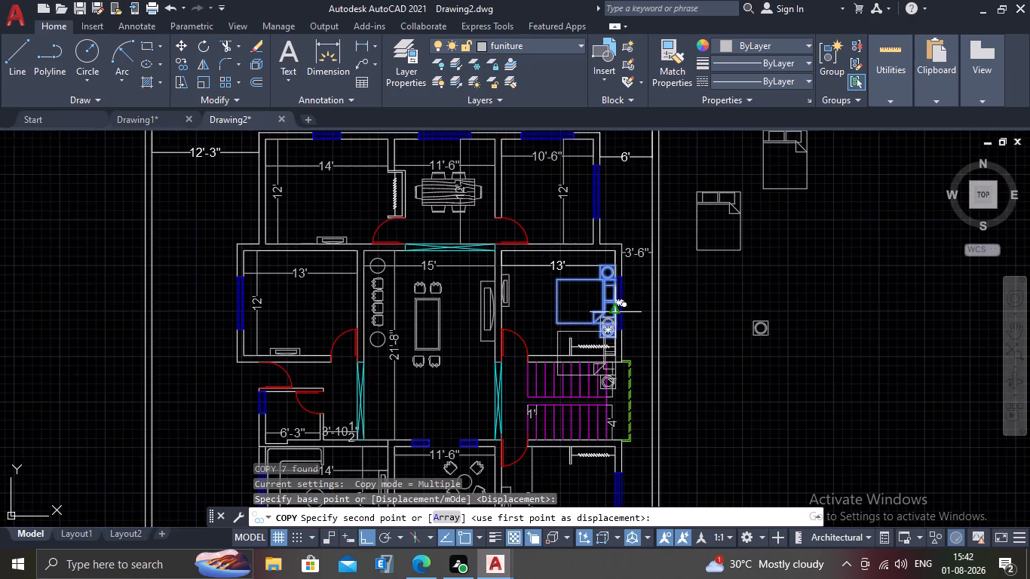
pyautogui.moveTo(612, 302); pyautogui.dragTo(602, 164, button='middle')
pyautogui.moveTo(602, 334); pyautogui.dragTo(590, 240, button='middle')
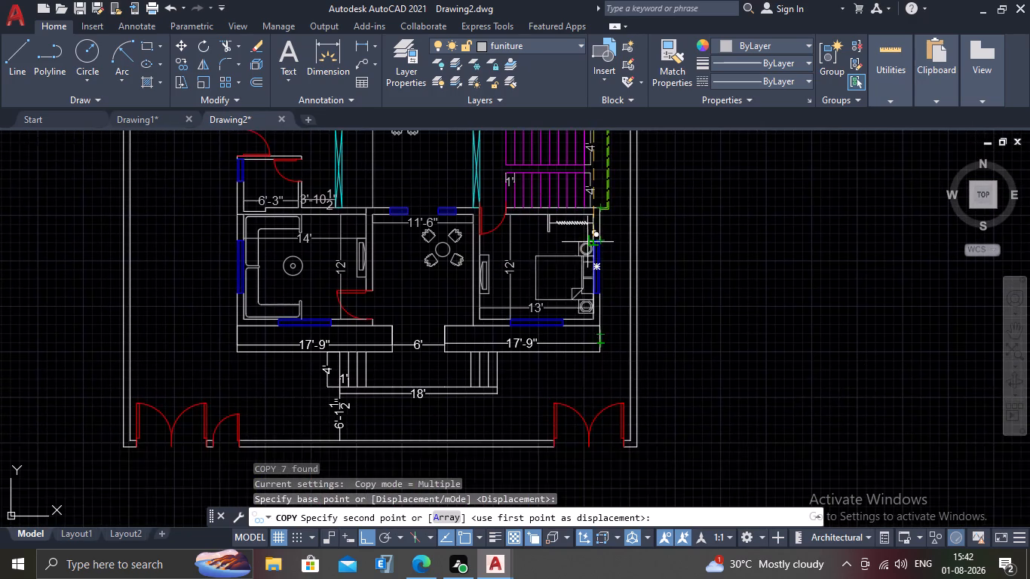
pyautogui.scroll(3, 587, 242)
pyautogui.click(599, 234)
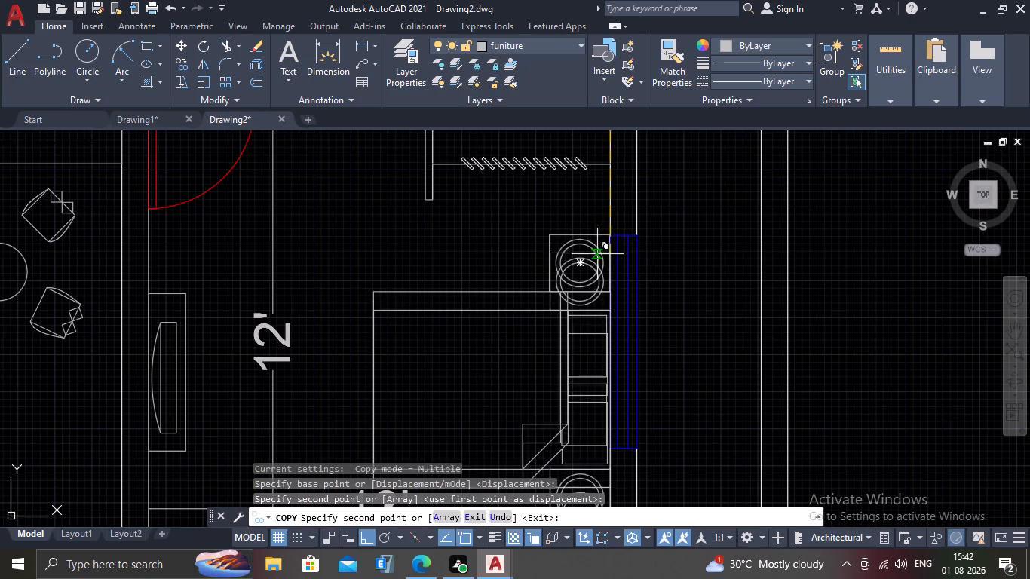
# Place two more copies of the bed and side tables, one above the other, in the empty space south of the plan.
pyautogui.scroll(-2, 597, 254)
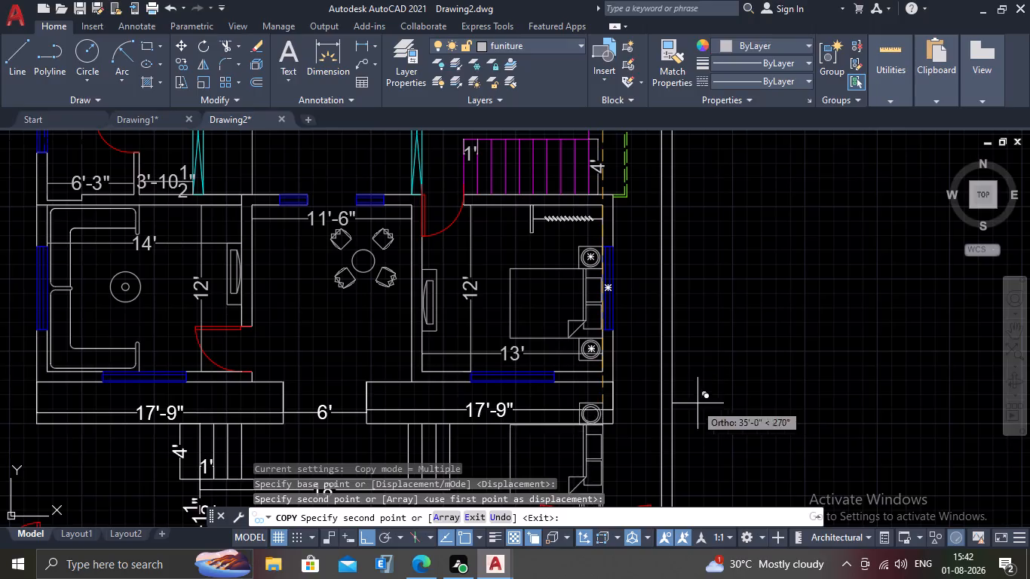
pyautogui.moveTo(678, 401); pyautogui.dragTo(744, 279, button='middle')
pyautogui.moveTo(725, 263); pyautogui.dragTo(692, 167, button='middle')
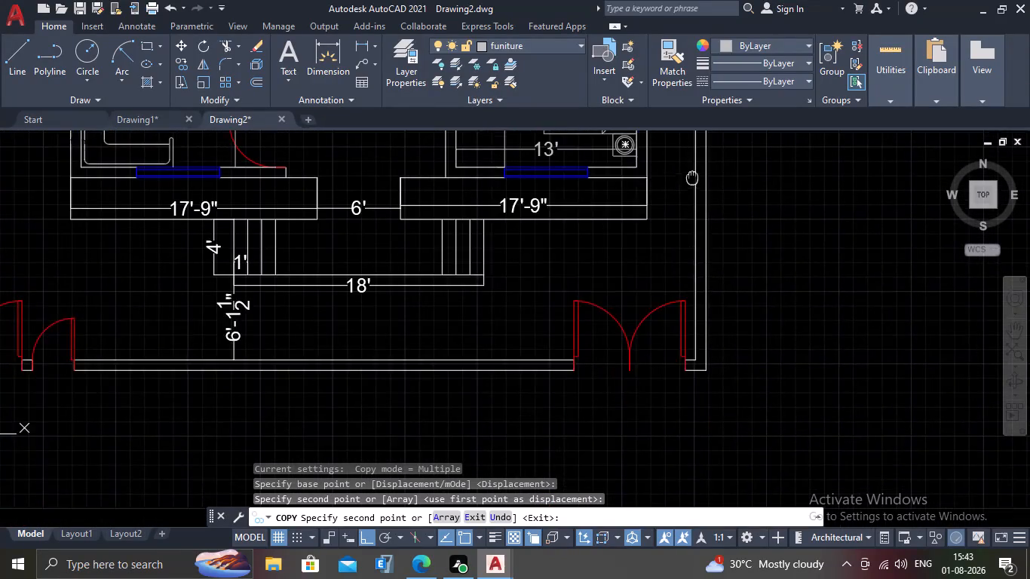
pyautogui.moveTo(692, 167); pyautogui.dragTo(692, 164, button='middle')
pyautogui.scroll(-1, 741, 295)
pyautogui.moveTo(734, 380); pyautogui.dragTo(679, 198, button='middle')
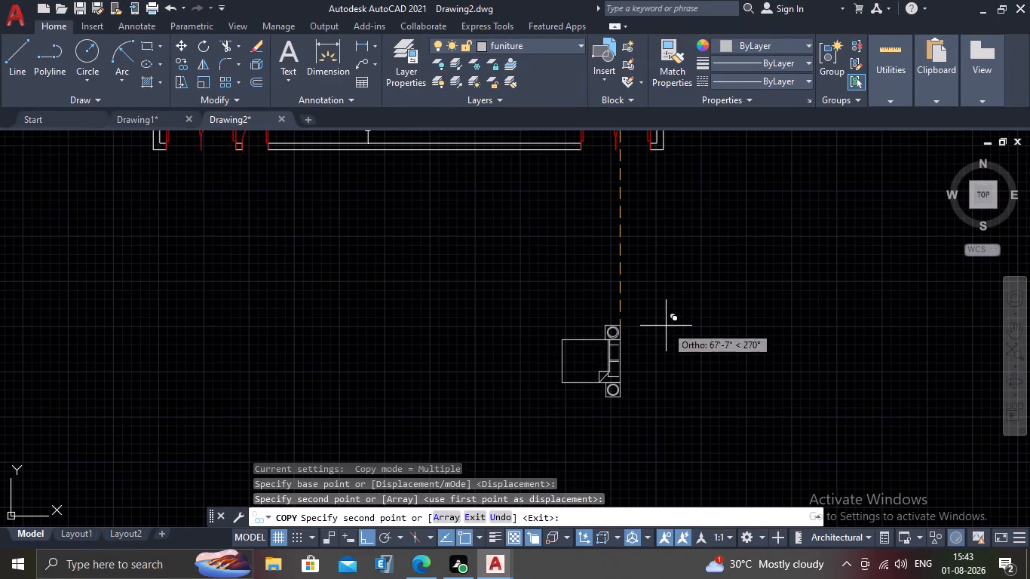
pyautogui.click(666, 326)
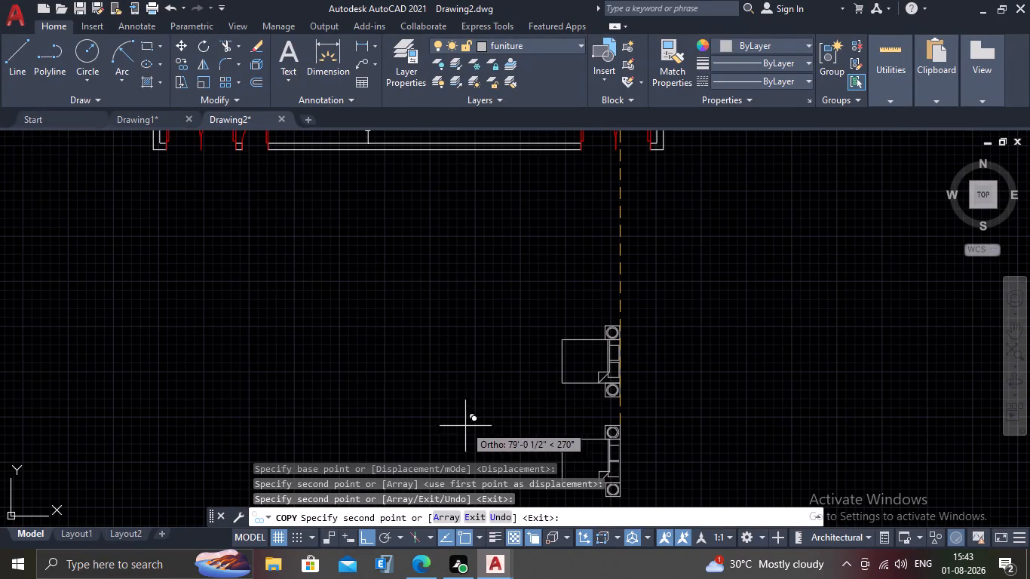
pyautogui.click(457, 405)
pyautogui.press('Escape')
# Rotate the upper of the two spare bed sets by 90° about its north-east corner.
pyautogui.scroll(-2, 457, 405)
pyautogui.moveTo(488, 377); pyautogui.dragTo(521, 306, button='middle')
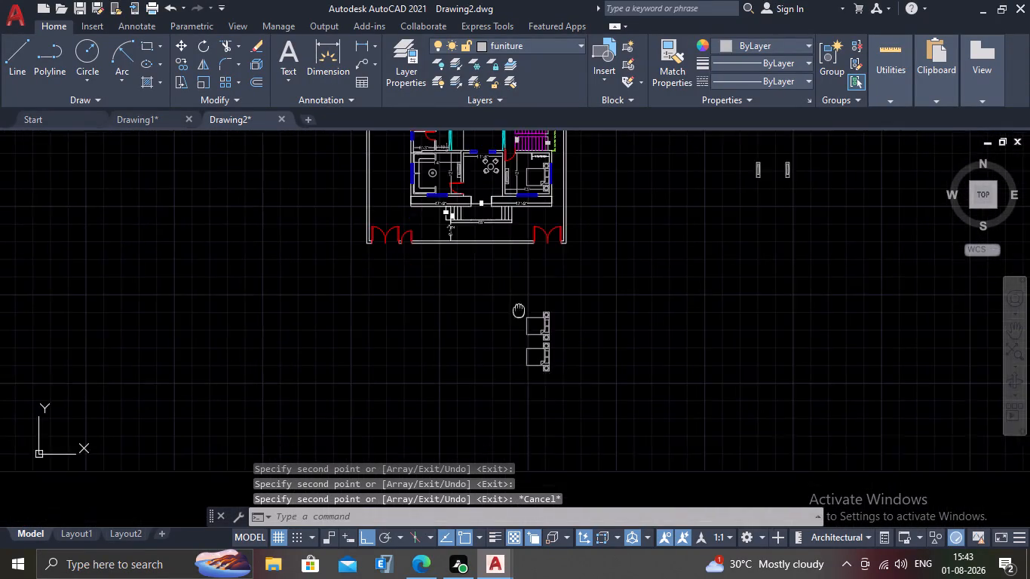
pyautogui.moveTo(521, 306); pyautogui.dragTo(521, 305, button='middle')
pyautogui.scroll(2, 531, 331)
pyautogui.click(648, 254)
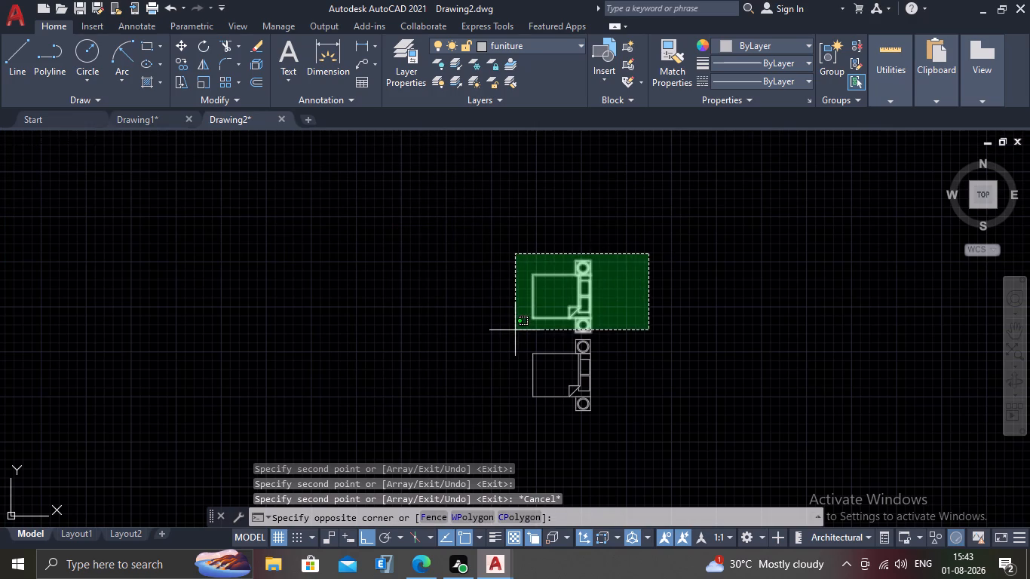
pyautogui.click(492, 337)
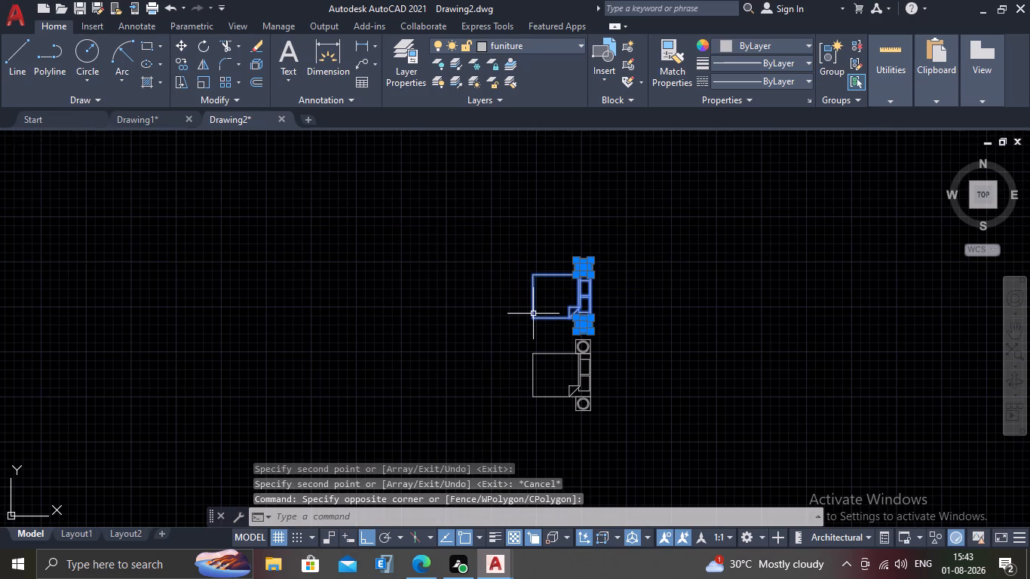
pyautogui.press('r')
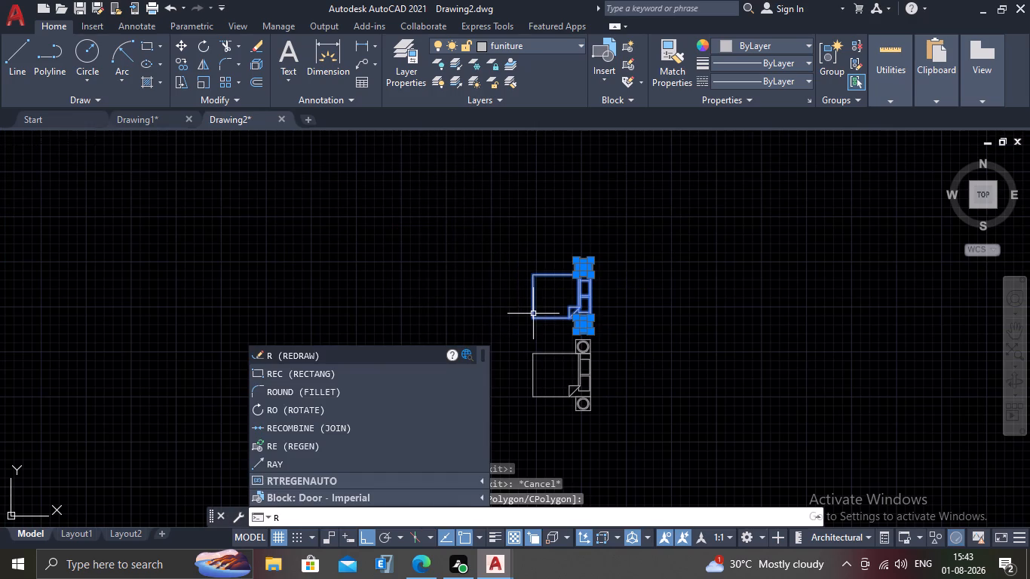
pyautogui.press('o')
pyautogui.press('Return')
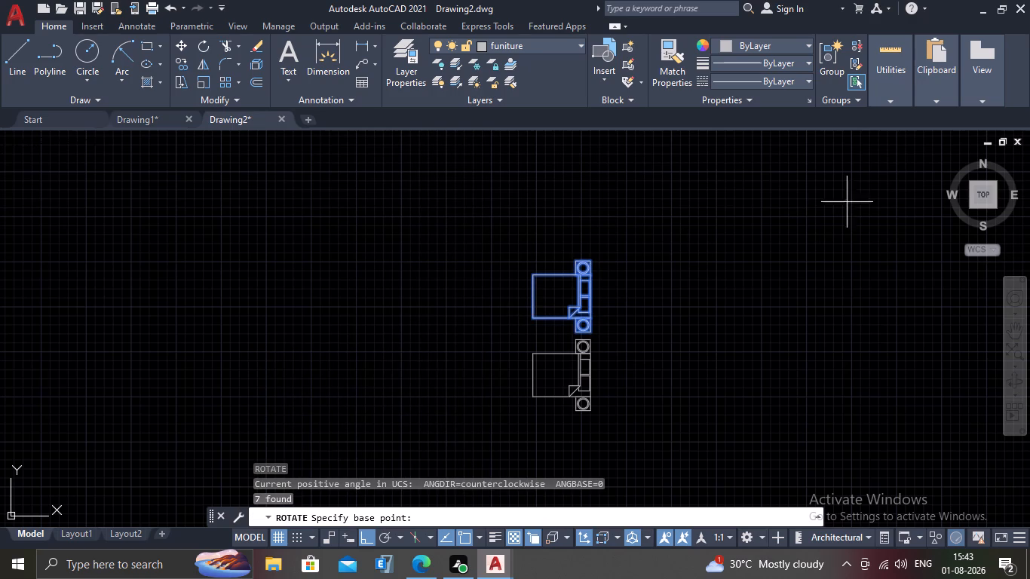
pyautogui.click(592, 259)
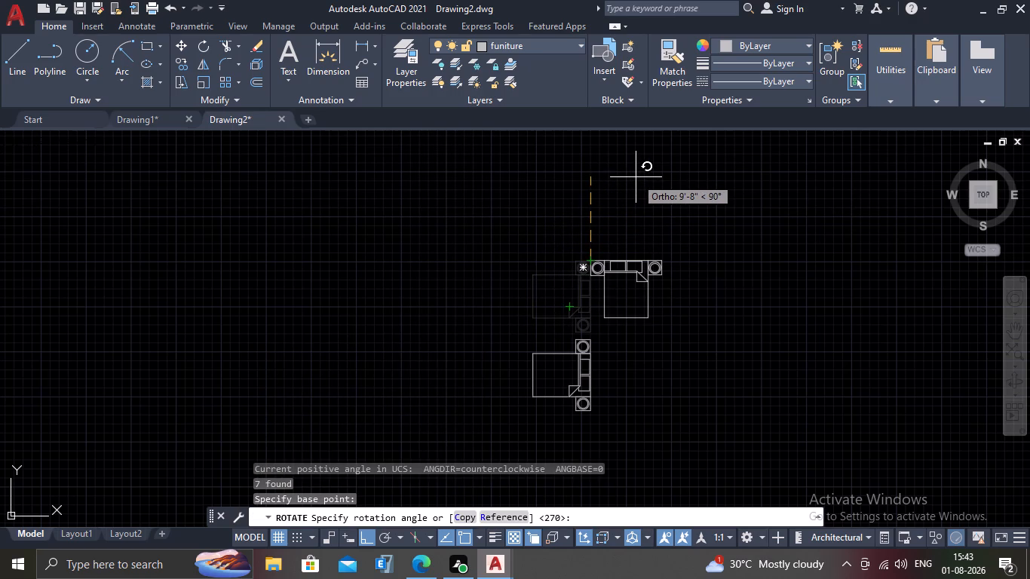
pyautogui.press('9')
pyautogui.press('0')
pyautogui.press('Return')
pyautogui.press('Escape')
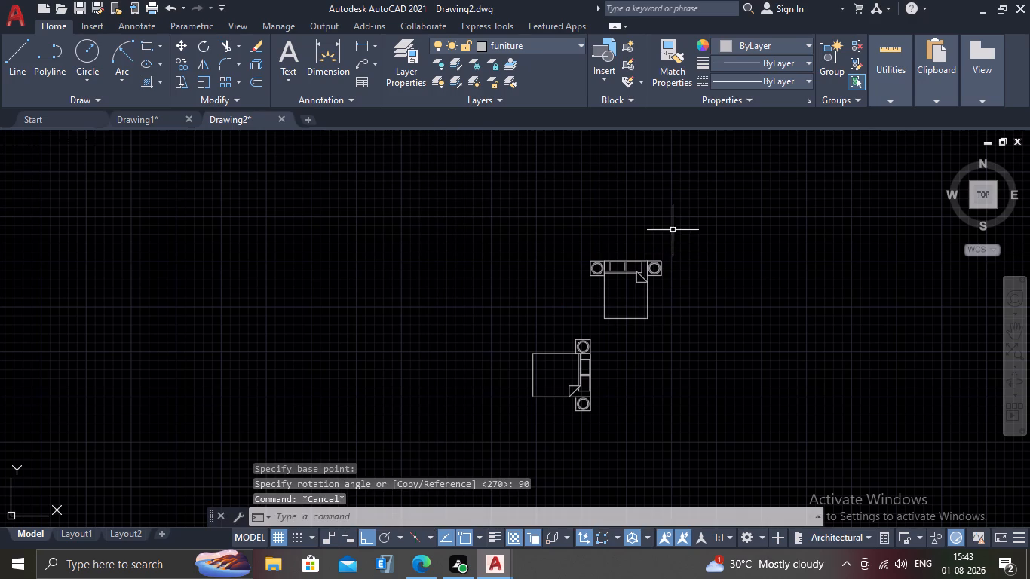
# Copy the rotated bed set by its north-west corner to where the 12' dimension line meets the west 13' bedroom's north wall.
pyautogui.click(673, 230)
pyautogui.click(579, 323)
pyautogui.write('CO')
pyautogui.press('Return')
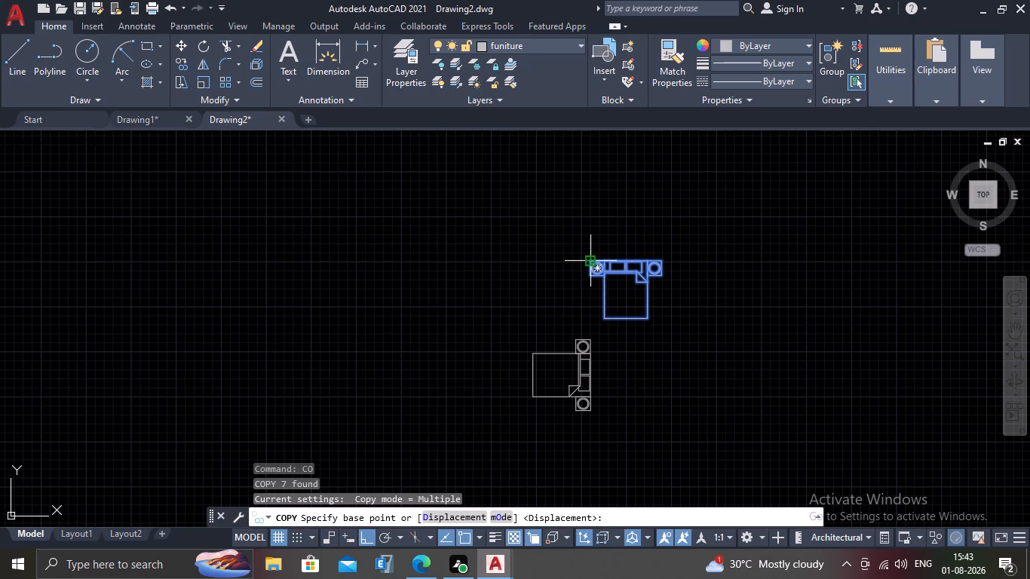
pyautogui.click(590, 259)
pyautogui.scroll(-3, 533, 295)
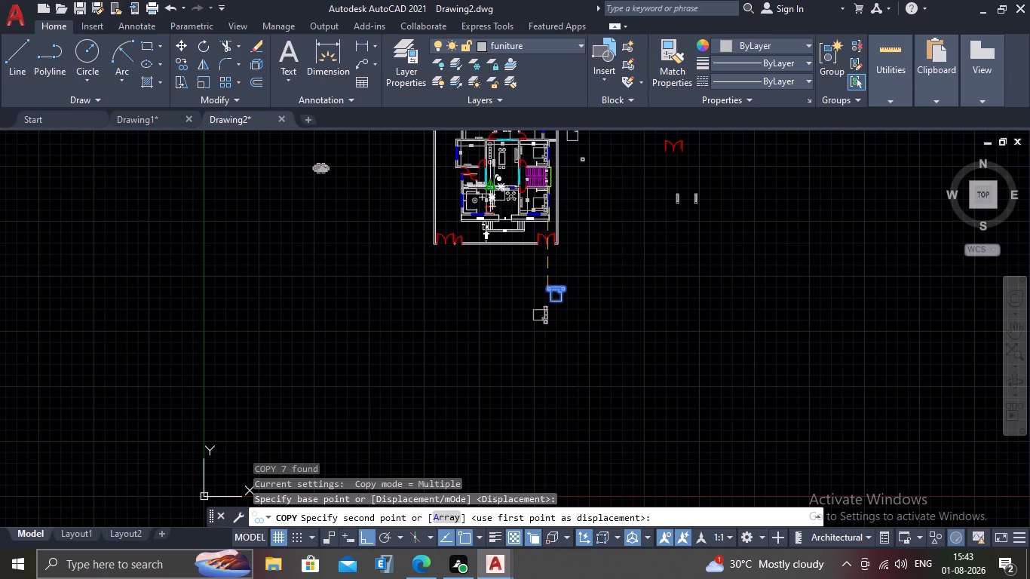
pyautogui.moveTo(491, 182); pyautogui.dragTo(731, 418, button='middle')
pyautogui.scroll(2, 715, 380)
pyautogui.moveTo(709, 381); pyautogui.dragTo(713, 296, button='middle')
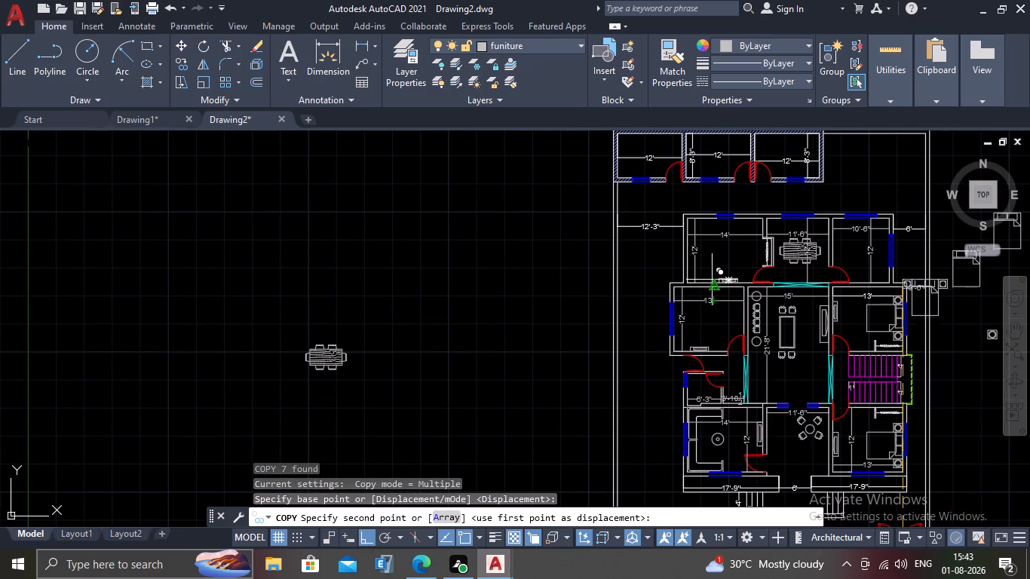
pyautogui.scroll(1, 712, 269)
pyautogui.scroll(2, 615, 336)
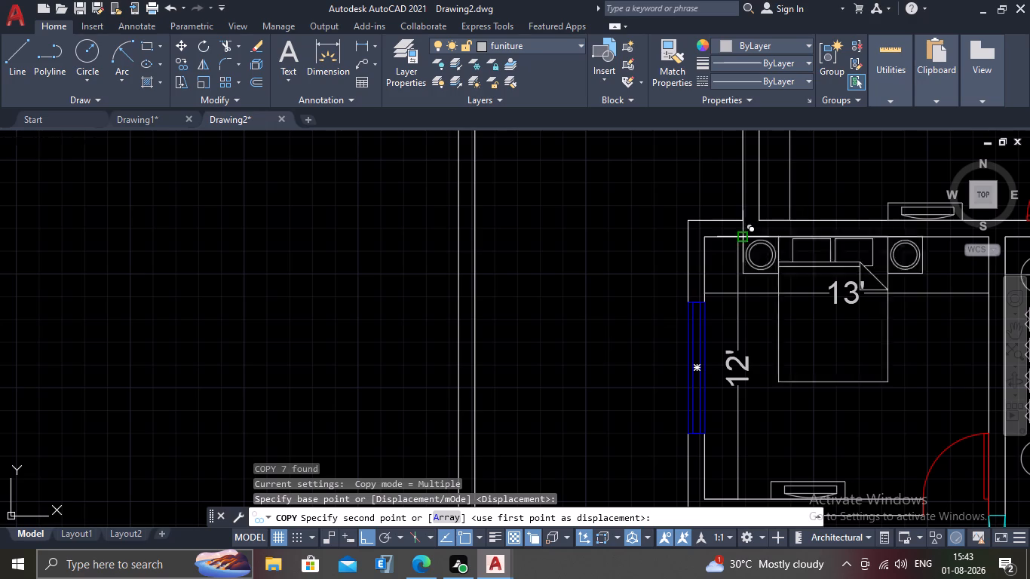
pyautogui.click(736, 240)
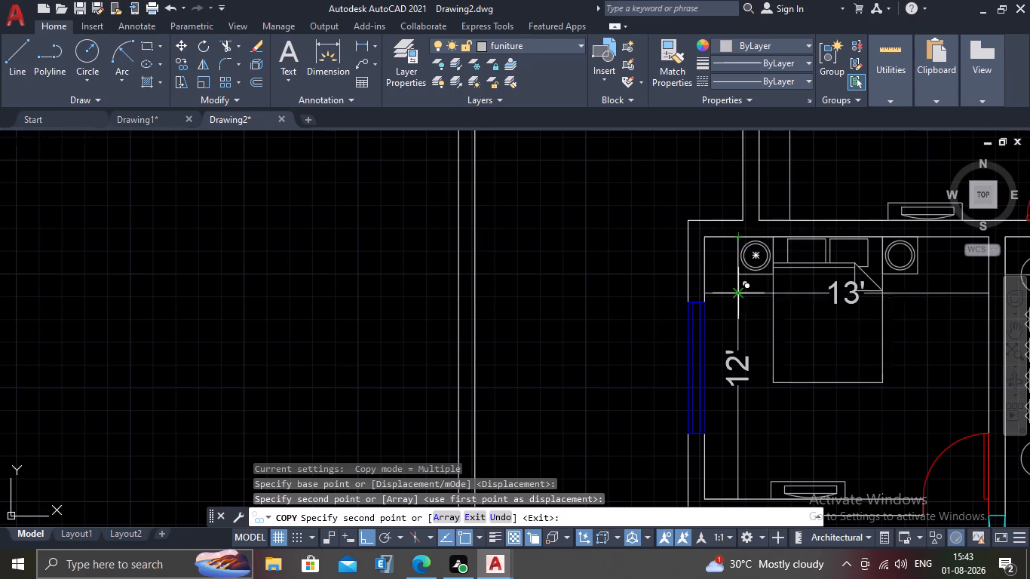
# Place another copy of the rotated bed set against the north wall of the north-west 14' bedroom, just east of the 12' dimension line.
pyautogui.scroll(-1, 738, 290)
pyautogui.moveTo(817, 191); pyautogui.dragTo(812, 345, button='middle')
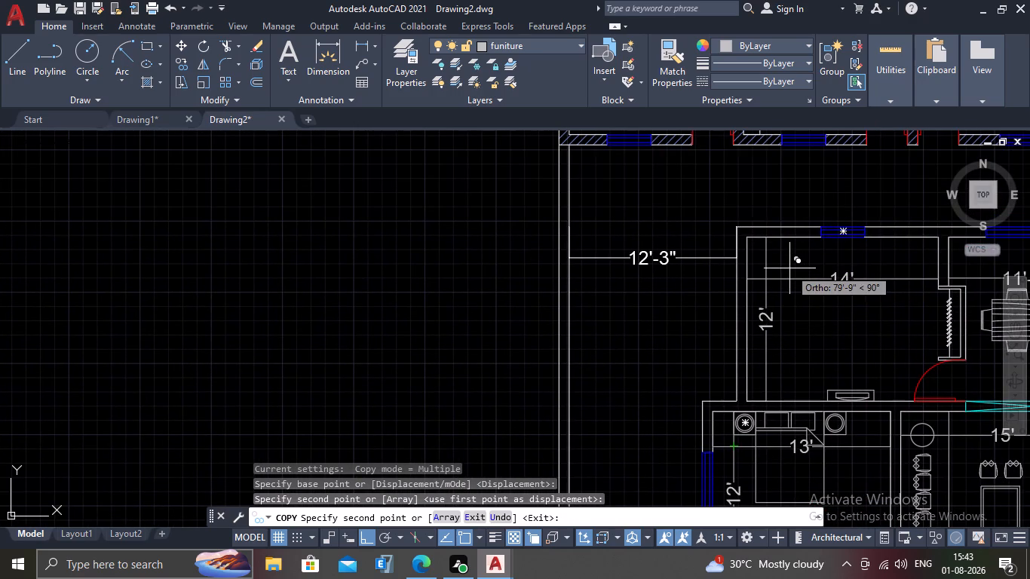
pyautogui.scroll(1, 797, 242)
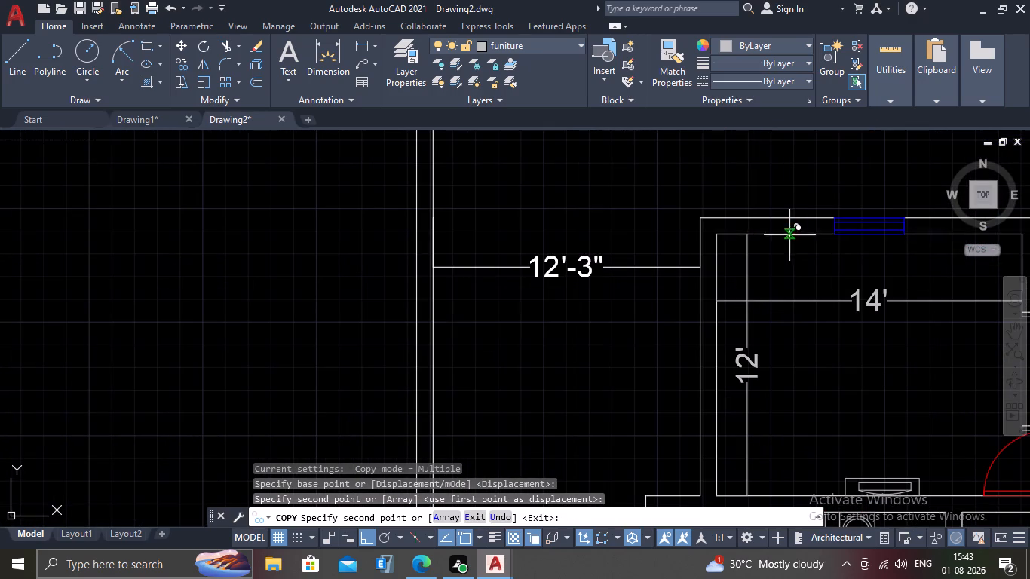
pyautogui.moveTo(774, 237); pyautogui.dragTo(775, 245)
pyautogui.scroll(-2, 776, 265)
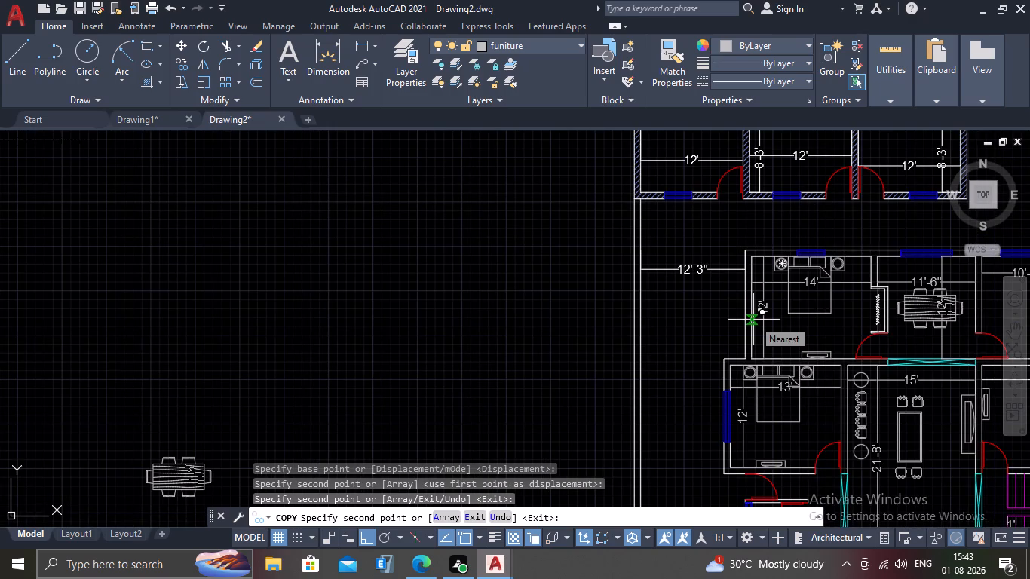
# Delete the two spare bed sets left in the empty space south of the plan.
pyautogui.press('Escape')
pyautogui.scroll(-3, 753, 320)
pyautogui.moveTo(773, 322); pyautogui.dragTo(765, 260, button='middle')
pyautogui.scroll(2, 811, 432)
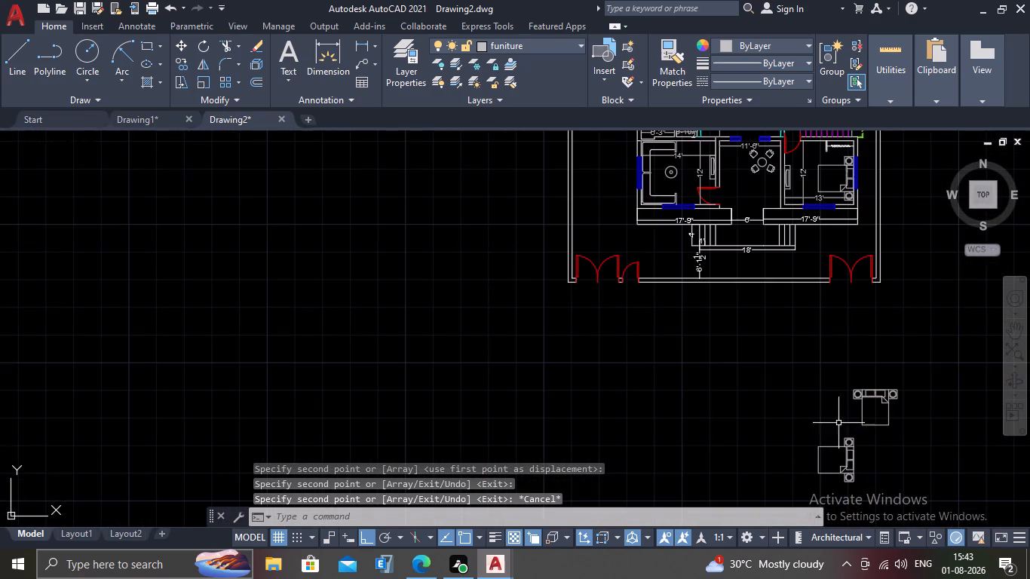
pyautogui.moveTo(914, 371); pyautogui.dragTo(911, 384)
pyautogui.click(802, 480)
pyautogui.press('Delete')
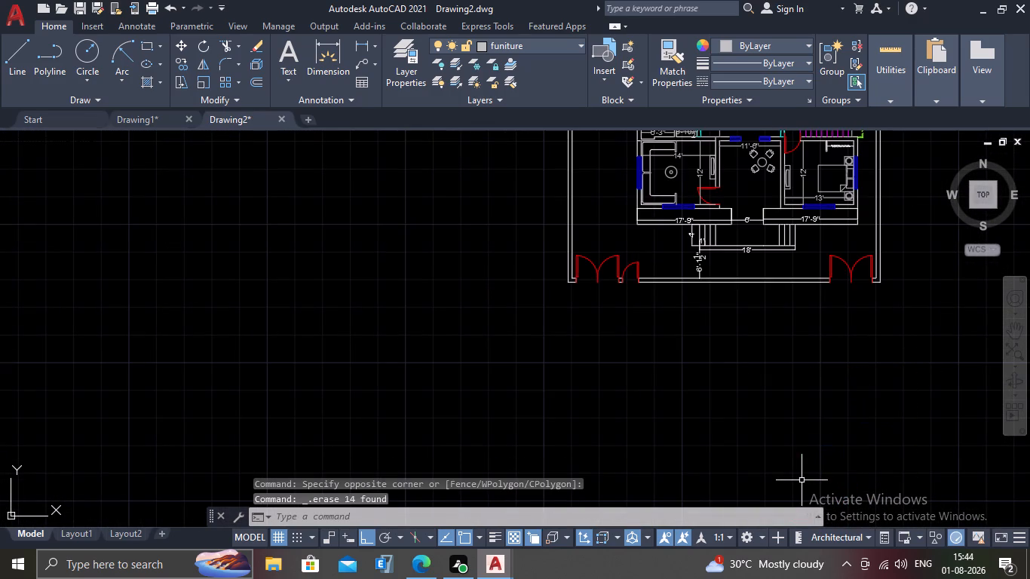
# Examine the furniture layout in the bedrooms, hall and front rooms across the whole plan.
pyautogui.scroll(-1, 808, 420)
pyautogui.scroll(1, 790, 250)
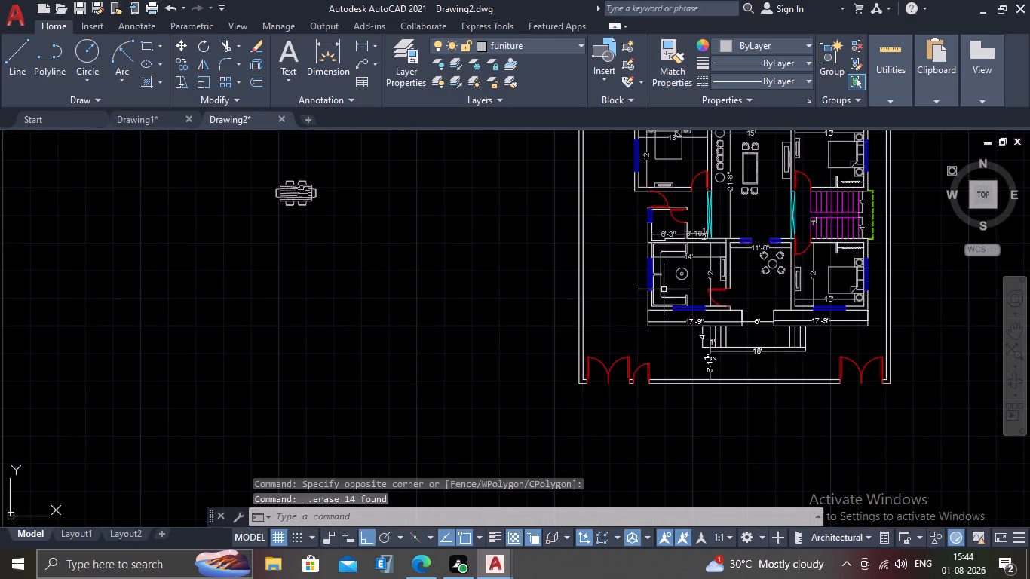
pyautogui.scroll(-1, 665, 289)
pyautogui.moveTo(701, 253); pyautogui.dragTo(714, 357, button='middle')
pyautogui.scroll(2, 710, 272)
pyautogui.scroll(1, 664, 311)
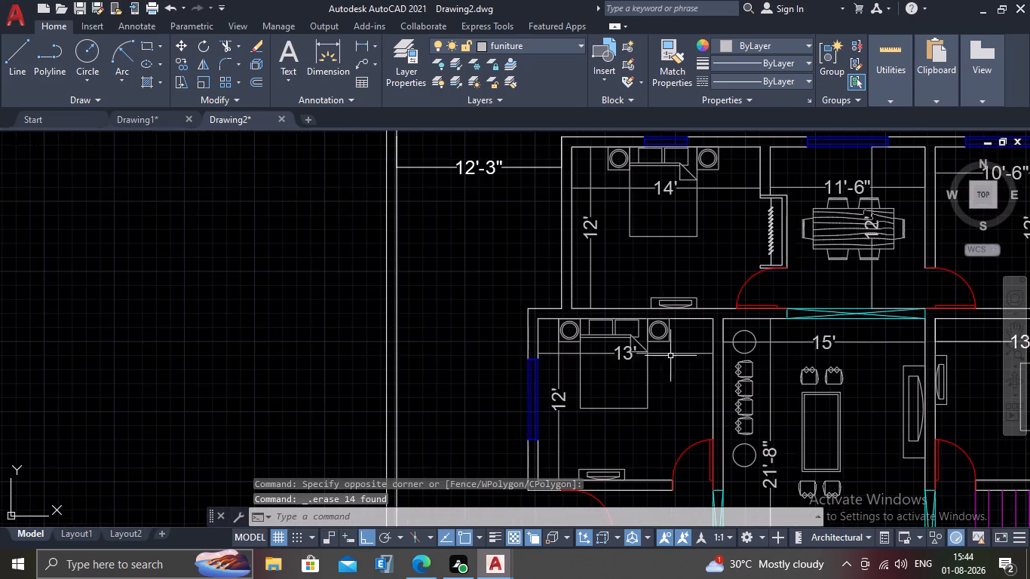
pyautogui.moveTo(672, 378); pyautogui.dragTo(740, 360, button='middle')
pyautogui.scroll(1, 735, 308)
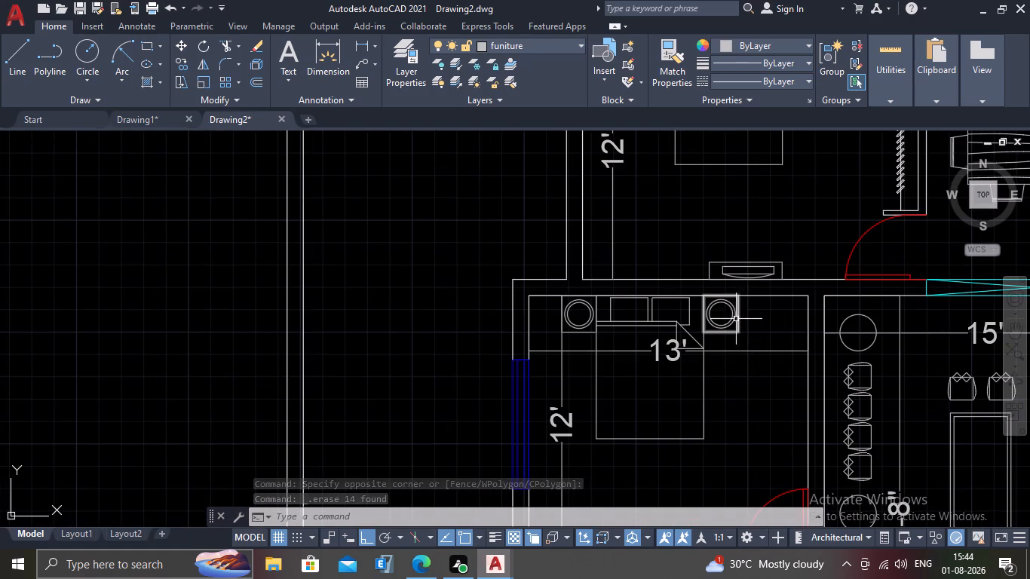
pyautogui.scroll(-1, 684, 393)
pyautogui.press('Escape')
pyautogui.scroll(-2, 684, 398)
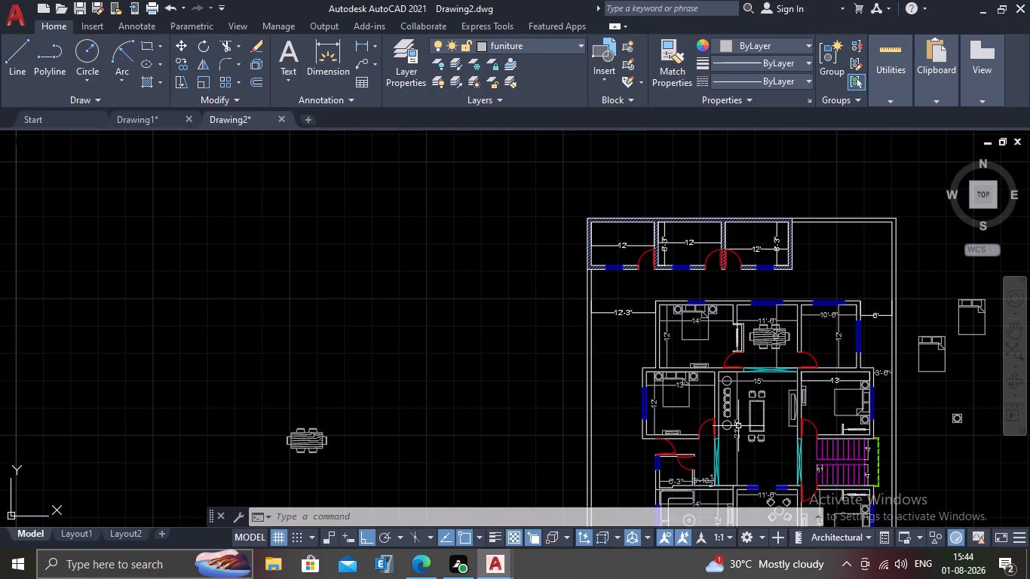
pyautogui.scroll(-1, 809, 438)
pyautogui.moveTo(805, 434); pyautogui.dragTo(756, 308, button='middle')
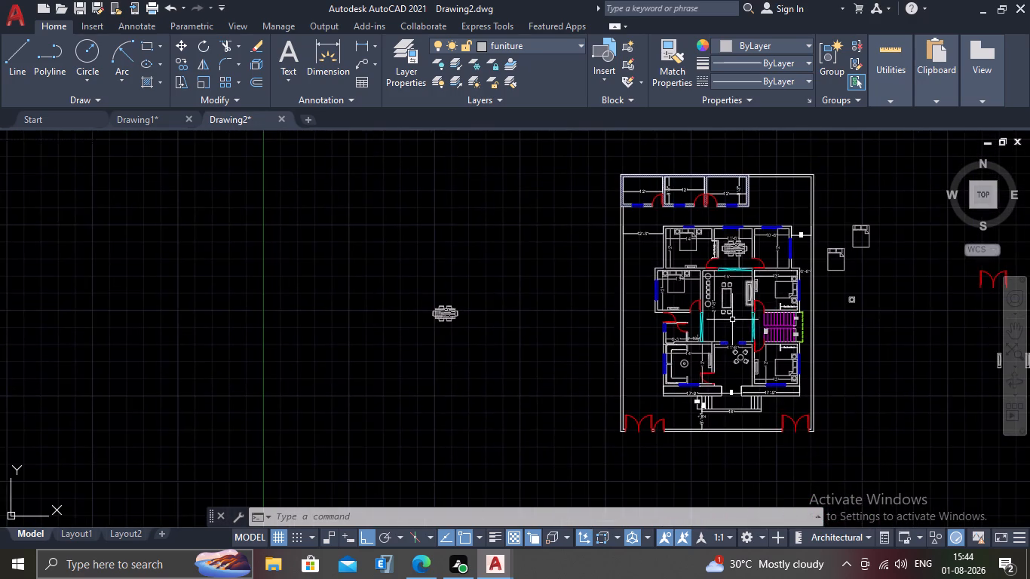
pyautogui.scroll(1, 699, 371)
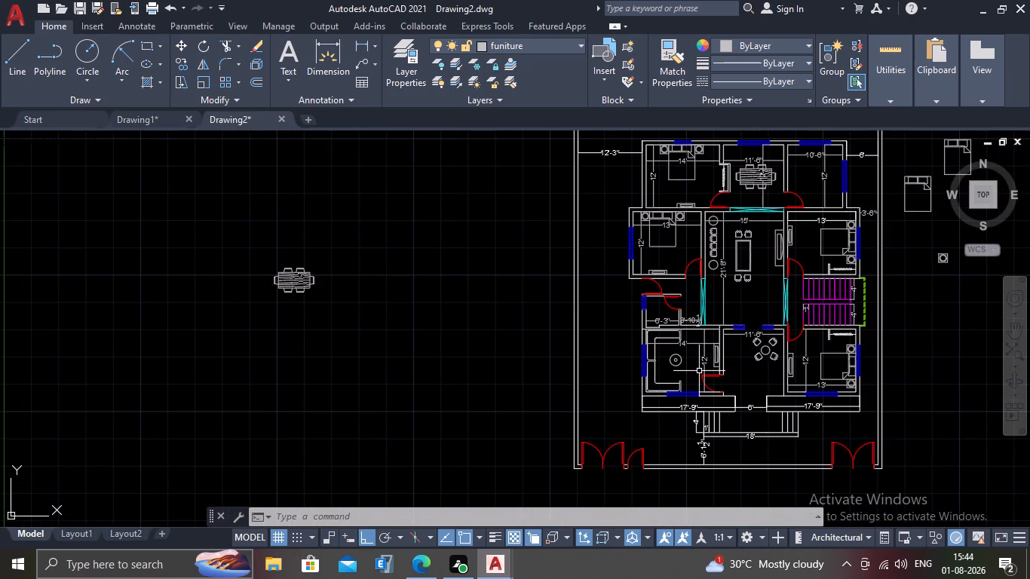
pyautogui.scroll(2, 694, 371)
pyautogui.scroll(-1, 688, 392)
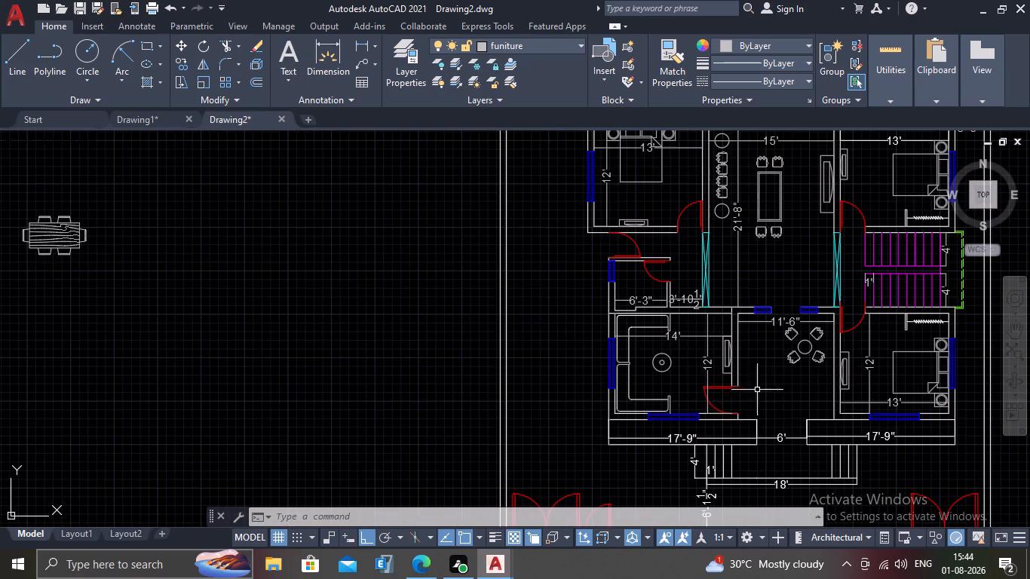
pyautogui.scroll(-1, 815, 396)
pyautogui.moveTo(816, 401); pyautogui.dragTo(786, 372, button='middle')
pyautogui.scroll(1, 770, 312)
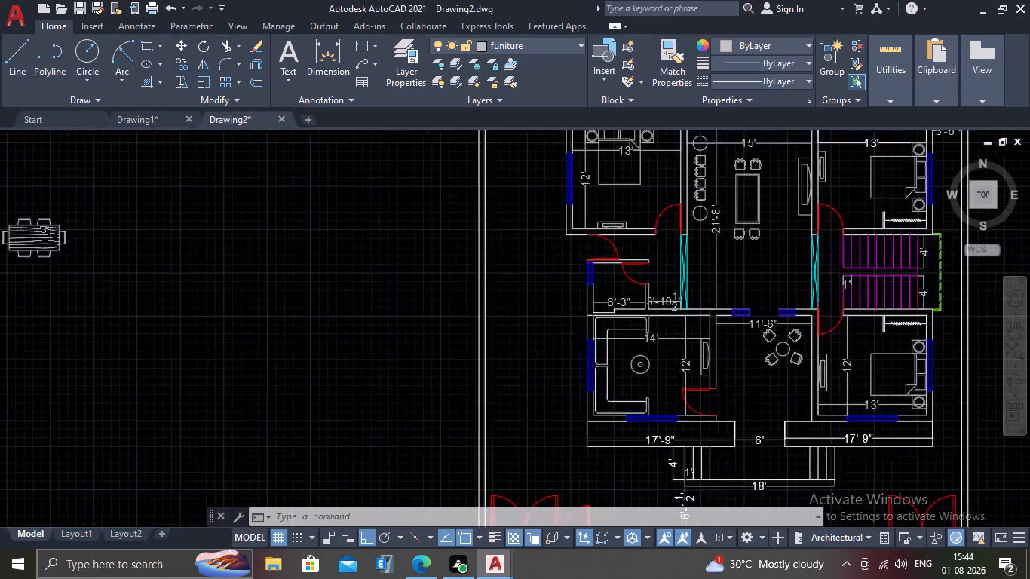
# With Ortho off, move the south-west chair in the southern 11'-6" room slightly south-west, away from the round table.
pyautogui.scroll(3, 770, 312)
pyautogui.moveTo(777, 411); pyautogui.dragTo(791, 335, button='middle')
pyautogui.scroll(1, 802, 360)
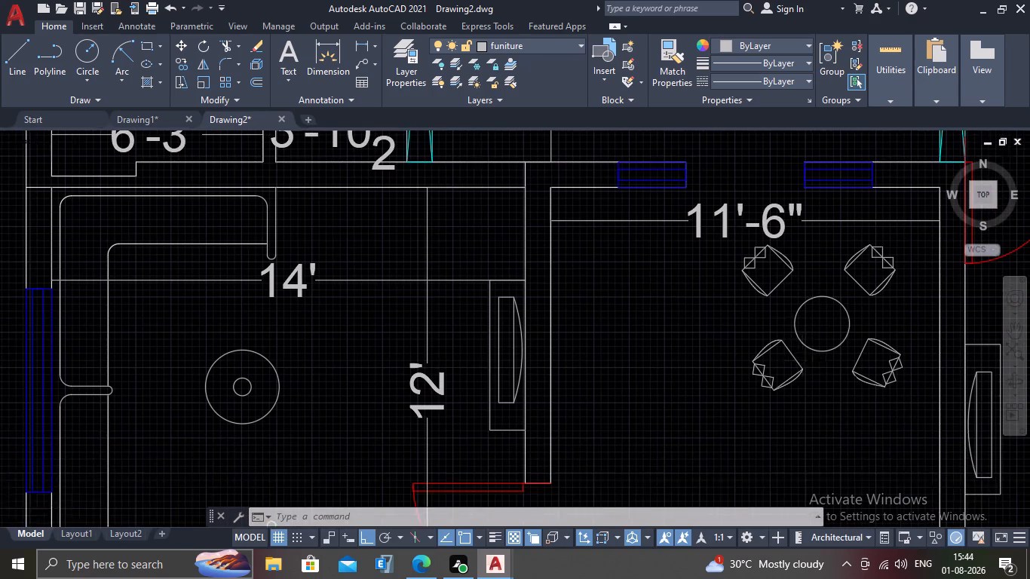
pyautogui.scroll(1, 802, 360)
pyautogui.moveTo(835, 357); pyautogui.dragTo(824, 365)
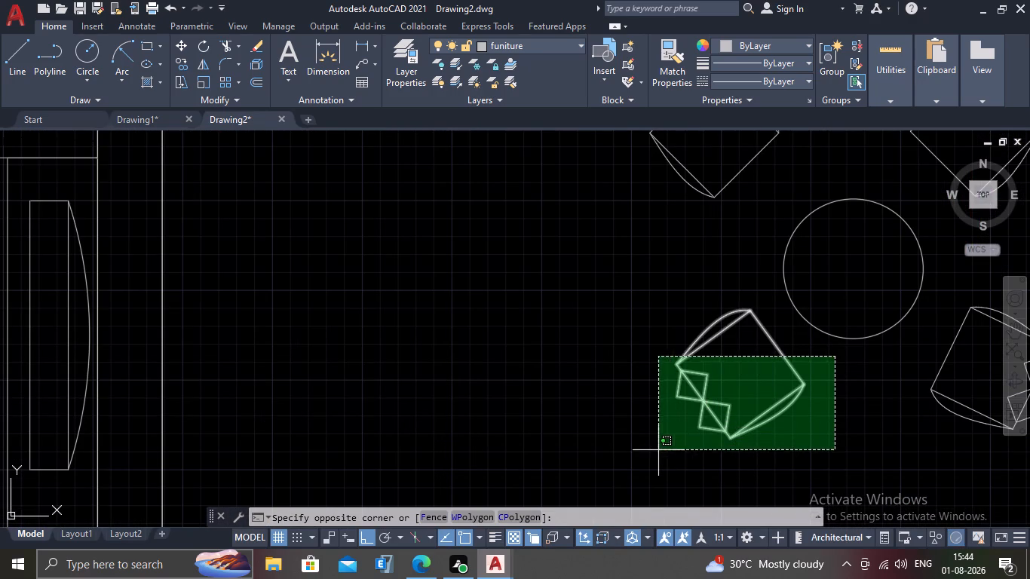
pyautogui.click(651, 451)
pyautogui.moveTo(707, 432); pyautogui.dragTo(707, 367, button='middle')
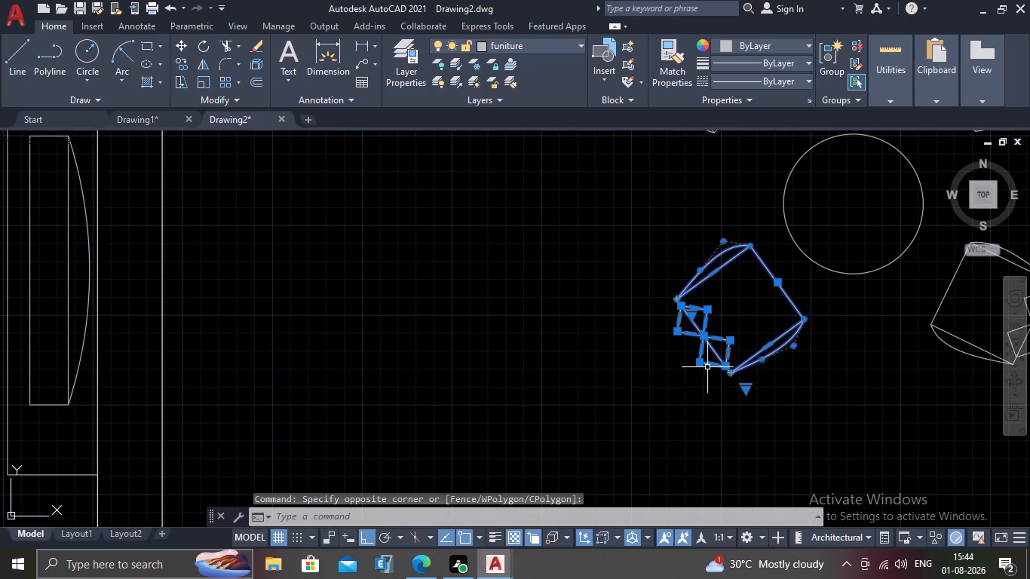
pyautogui.press('m')
pyautogui.press('Return')
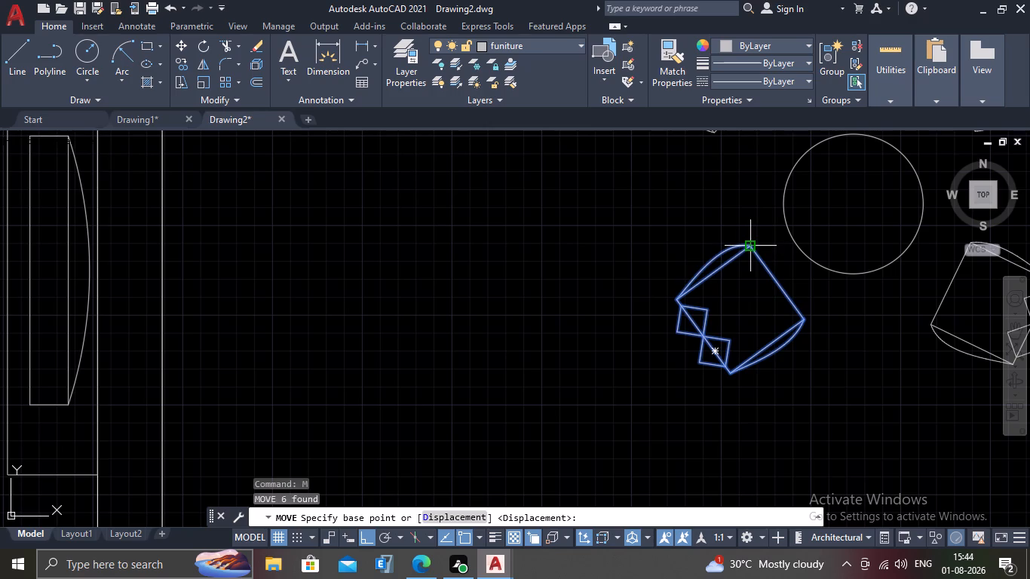
pyautogui.click(750, 250)
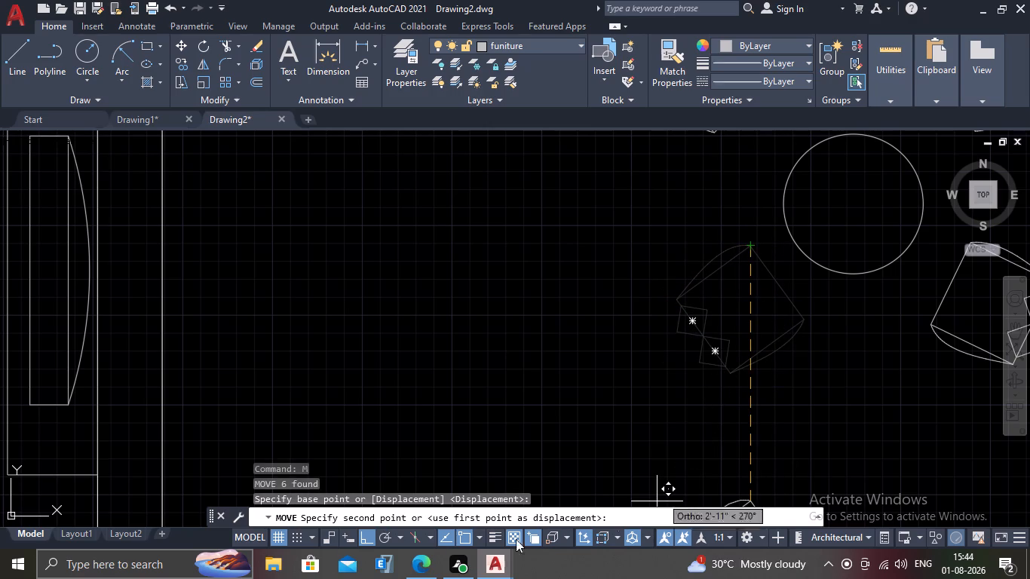
pyautogui.click(363, 532)
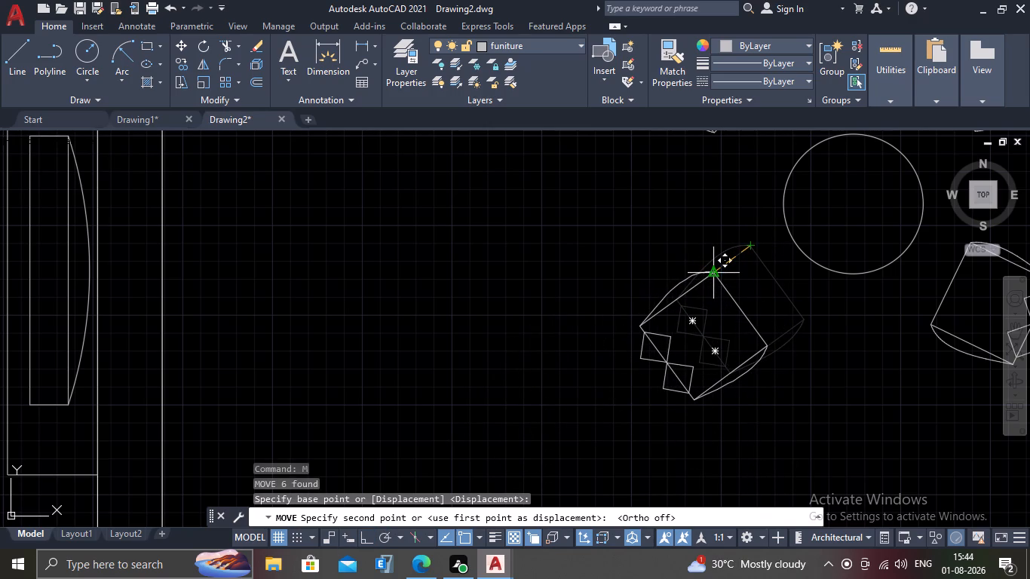
pyautogui.click(724, 274)
pyautogui.scroll(-2, 695, 324)
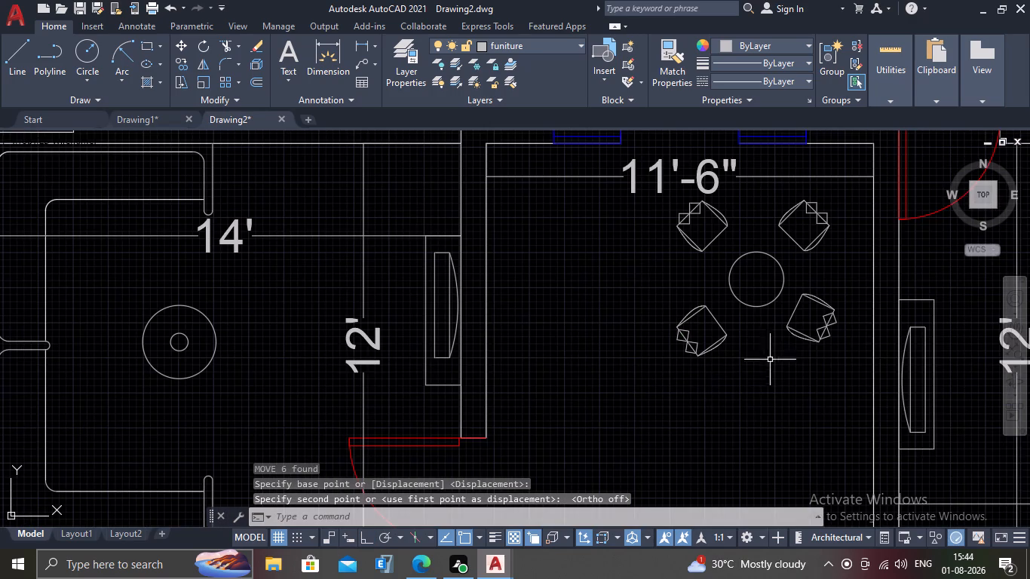
# Move the south-east chair of the same round table slightly outward to the south-east.
pyautogui.click(854, 286)
pyautogui.click(771, 369)
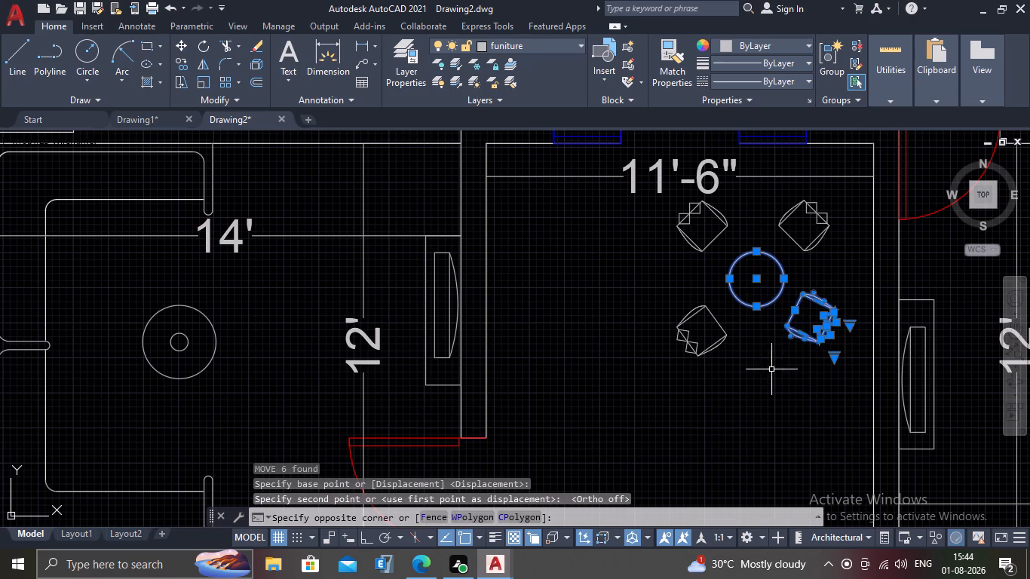
pyautogui.click(757, 330)
pyautogui.press('Escape')
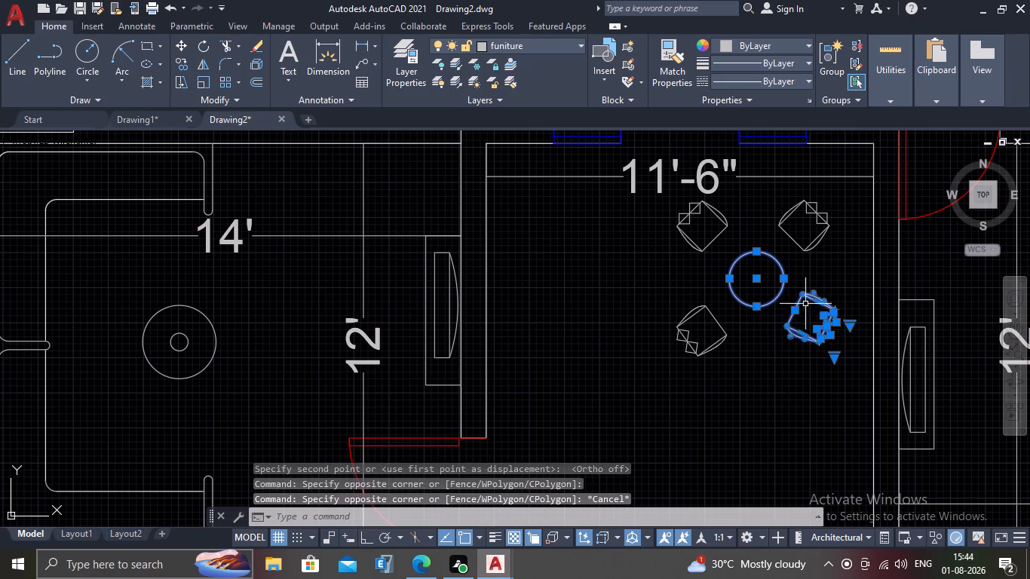
pyautogui.press('Escape')
pyautogui.click(824, 286)
pyautogui.click(798, 364)
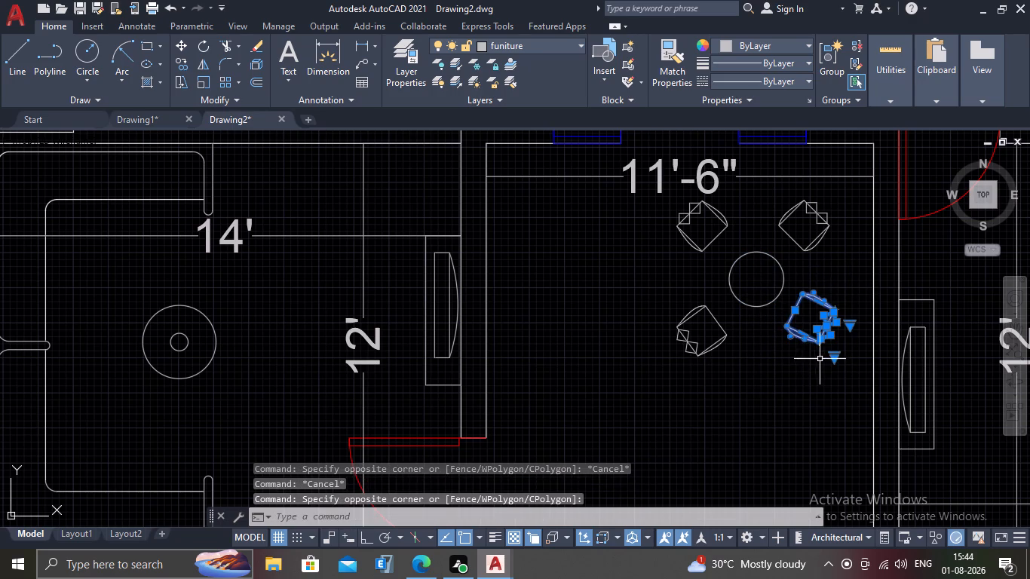
pyautogui.scroll(1, 820, 359)
pyautogui.press('m')
pyautogui.press('Return')
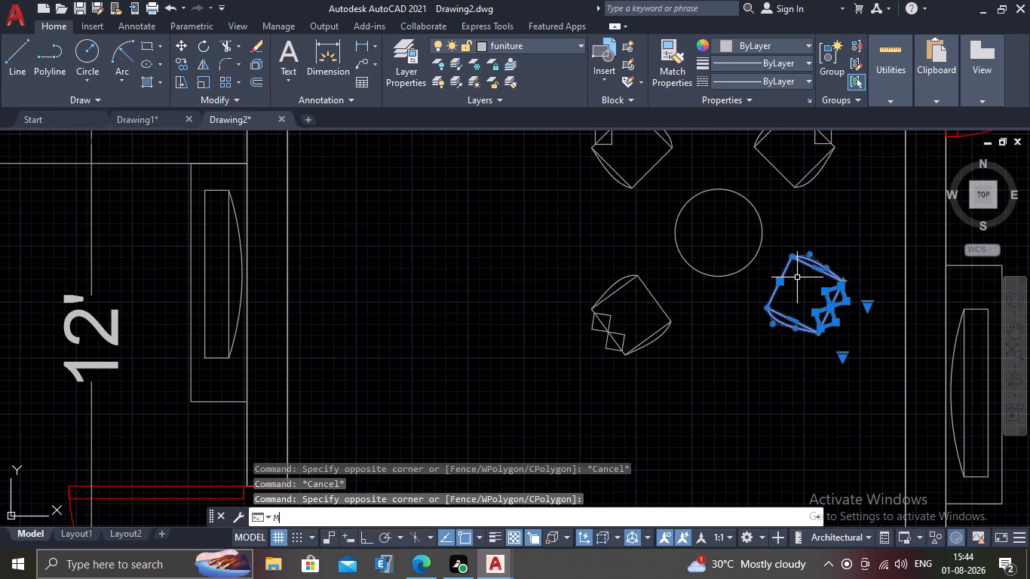
pyautogui.click(789, 256)
pyautogui.click(801, 266)
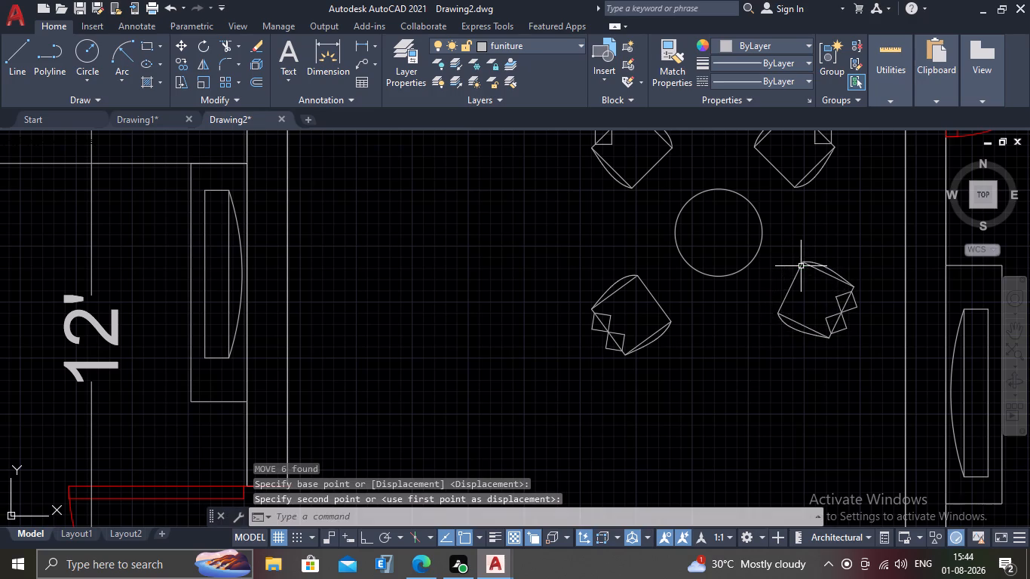
pyautogui.scroll(-1, 780, 323)
pyautogui.press('Escape')
# Check the adjusted chairs around the round table and review the overall furnished plan.
pyautogui.scroll(-2, 728, 371)
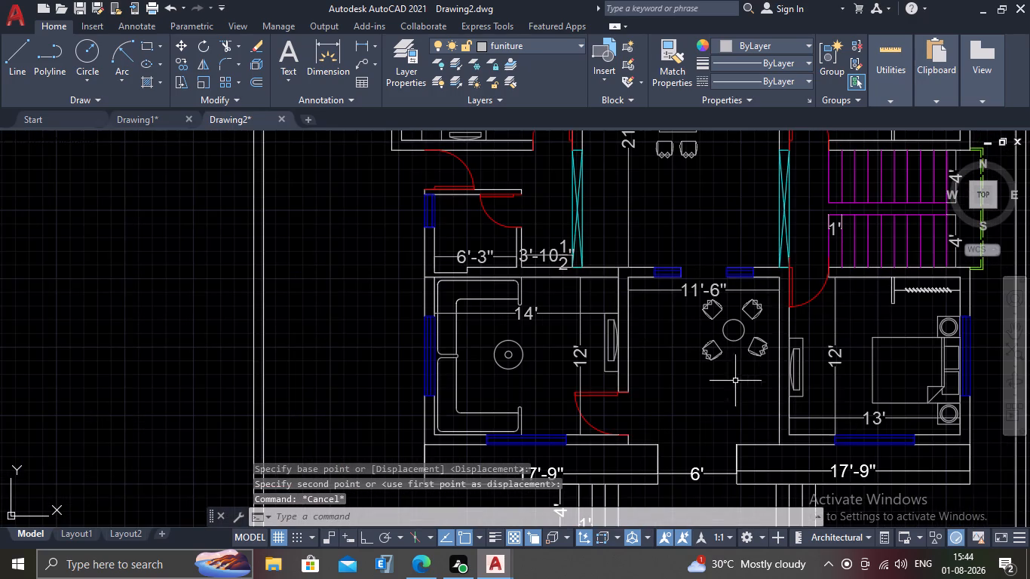
pyautogui.scroll(2, 768, 332)
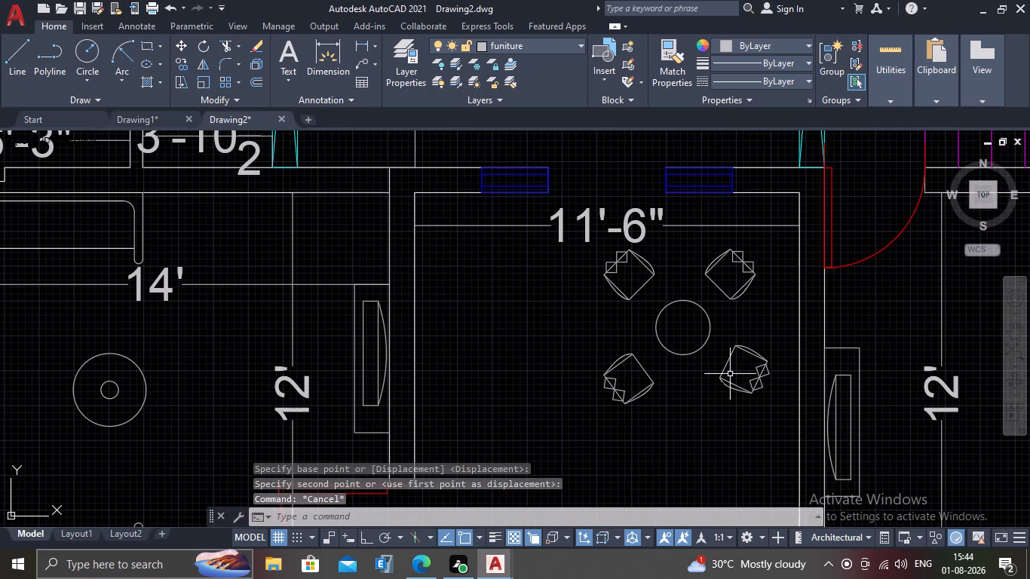
pyautogui.scroll(-1, 729, 375)
pyautogui.scroll(2, 684, 307)
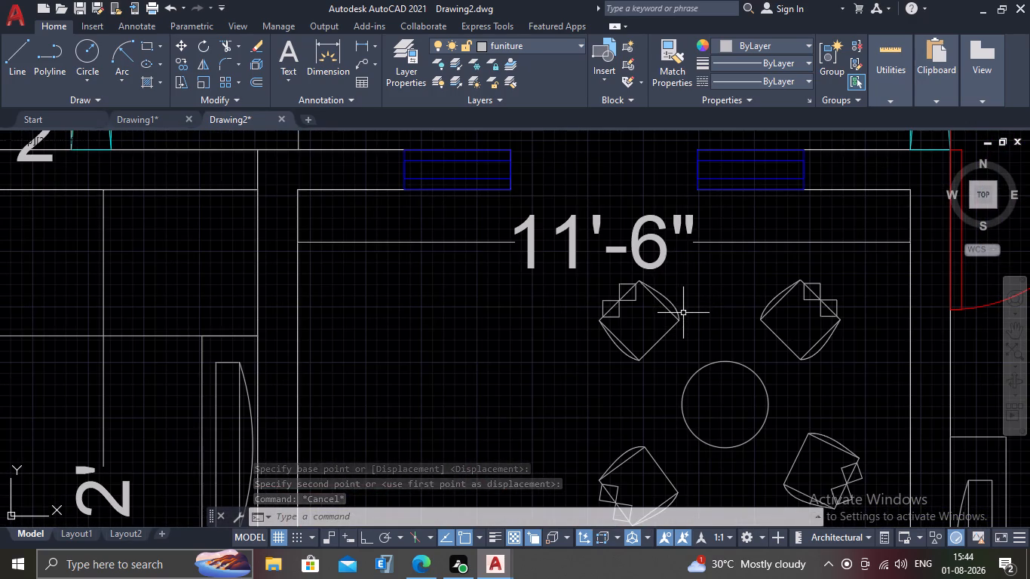
pyautogui.scroll(-4, 684, 314)
pyautogui.moveTo(674, 388); pyautogui.dragTo(667, 332, button='middle')
pyautogui.scroll(-1, 667, 332)
pyautogui.moveTo(687, 412); pyautogui.dragTo(683, 381, button='middle')
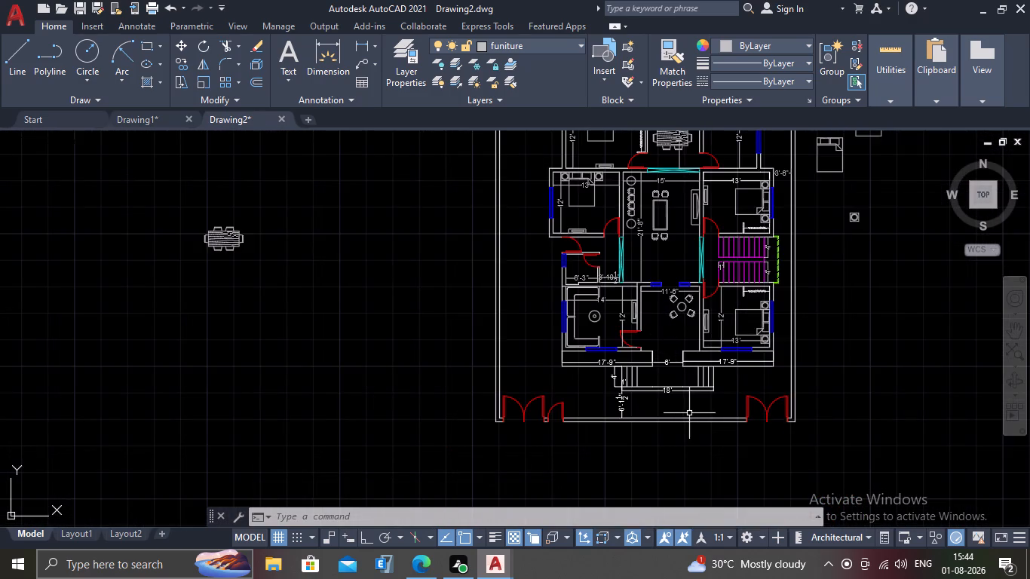
pyautogui.moveTo(683, 381); pyautogui.dragTo(699, 320, button='middle')
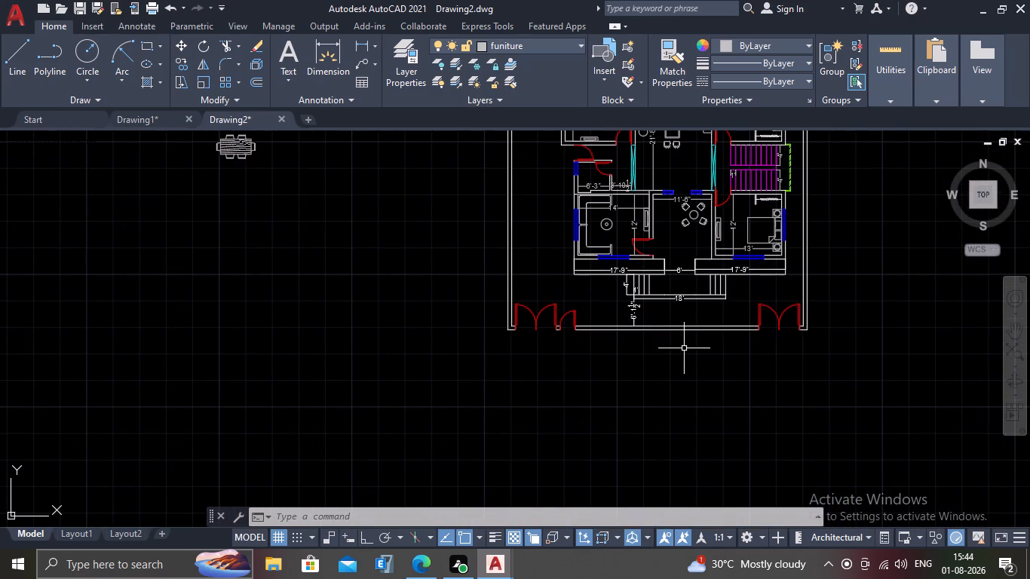
pyautogui.scroll(-1, 765, 345)
pyautogui.moveTo(741, 364); pyautogui.dragTo(729, 404, button='middle')
pyautogui.scroll(1, 590, 274)
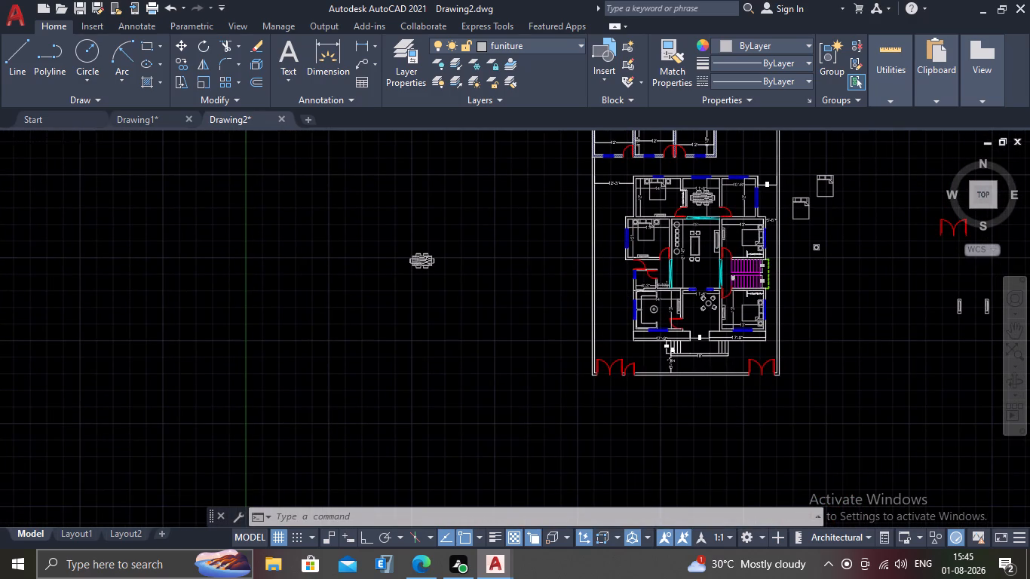
# Insert the Chair - Rocking block from DesignCenter's Home - Space Planner into the empty space west of the dining set, and close DesignCenter.
pyautogui.hotkey('ctrl', '2')
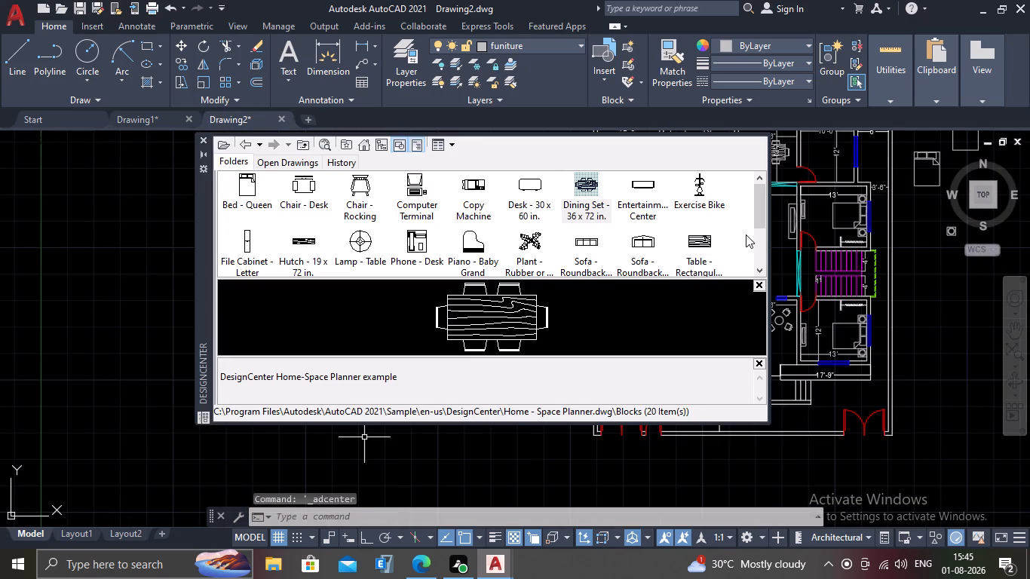
pyautogui.click(762, 266)
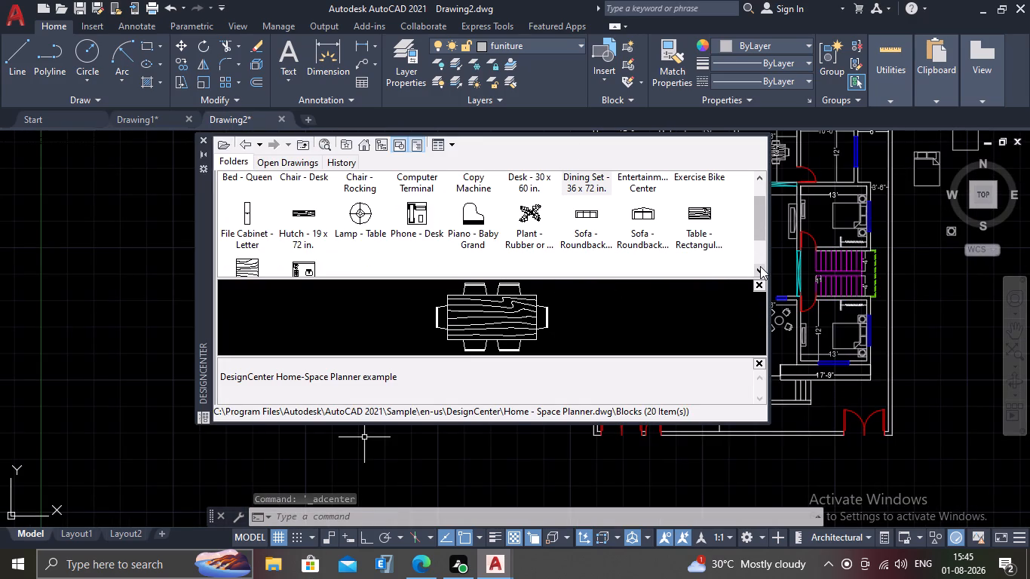
pyautogui.click(760, 266)
pyautogui.click(760, 266)
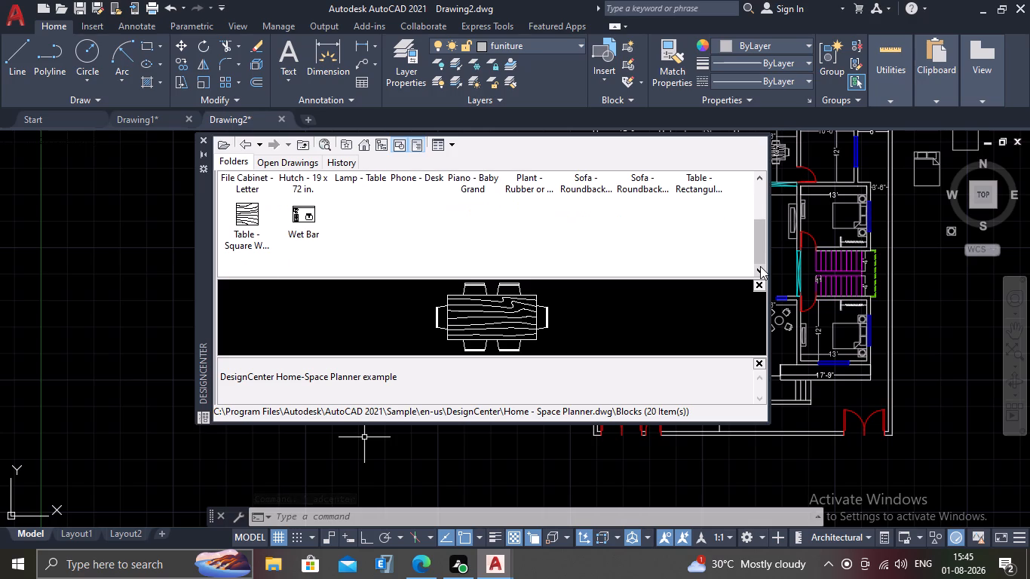
pyautogui.click(758, 185)
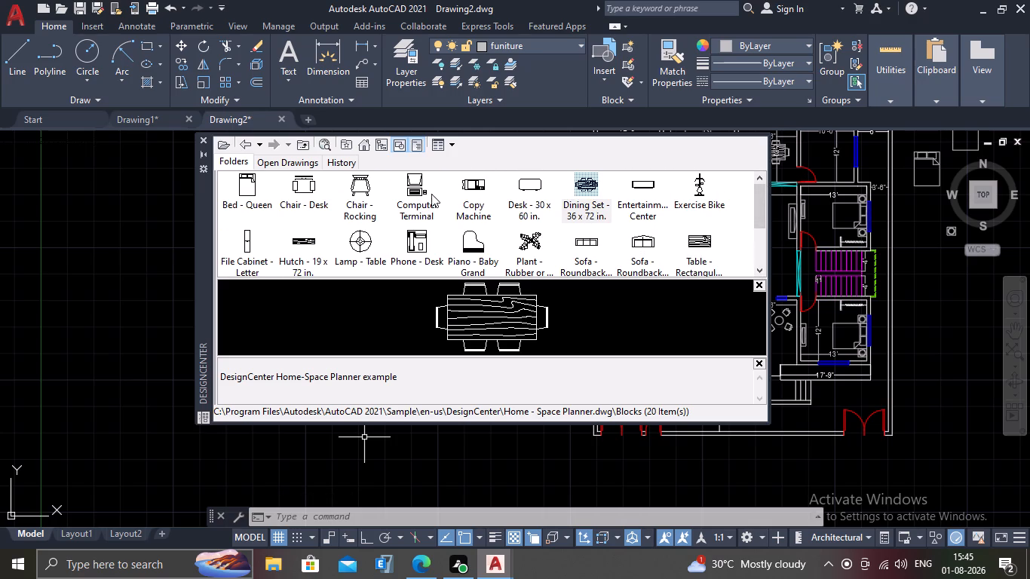
pyautogui.scroll(1, 435, 193)
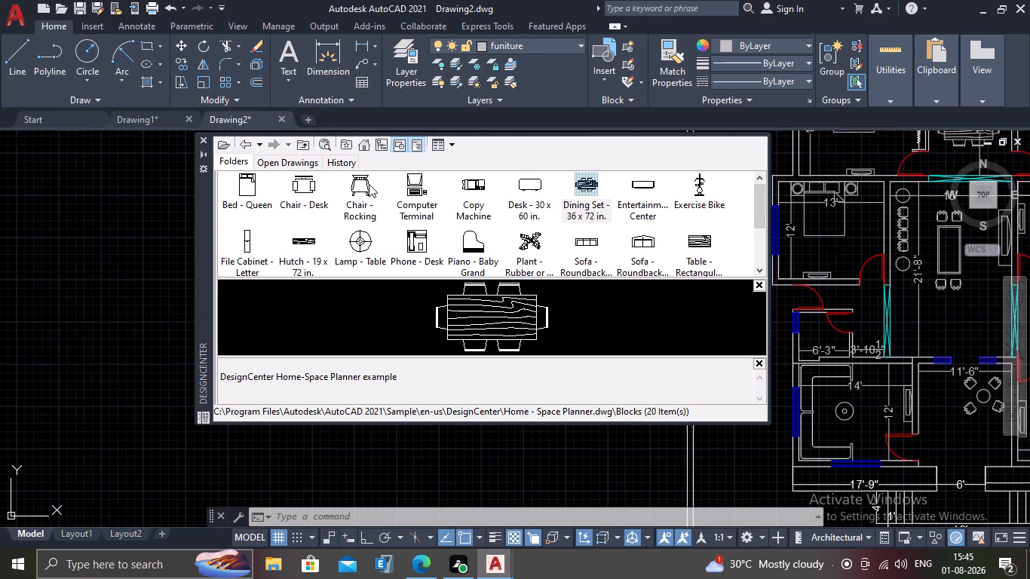
pyautogui.click(369, 184)
pyautogui.moveTo(363, 187); pyautogui.dragTo(151, 286)
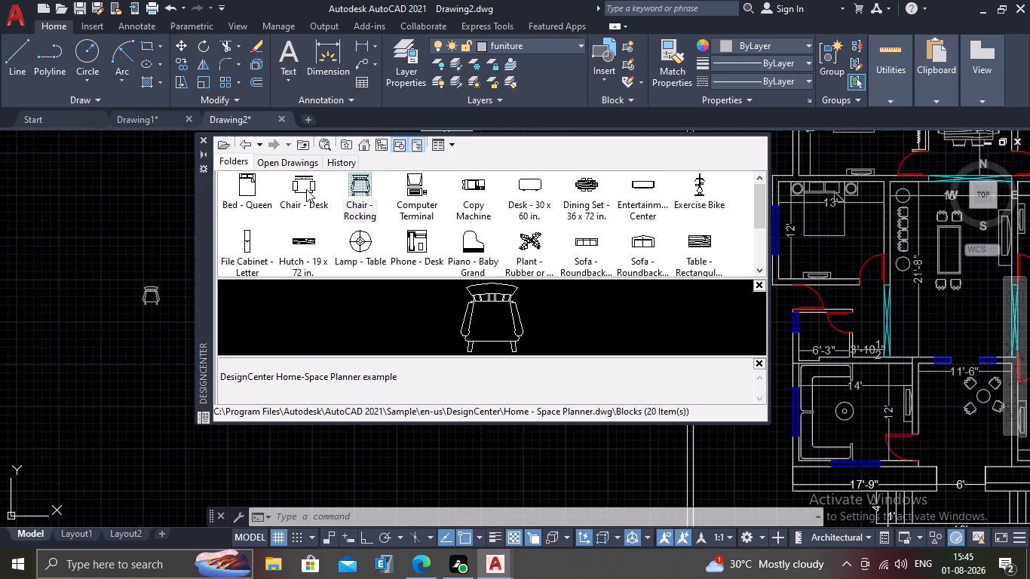
pyautogui.click(203, 138)
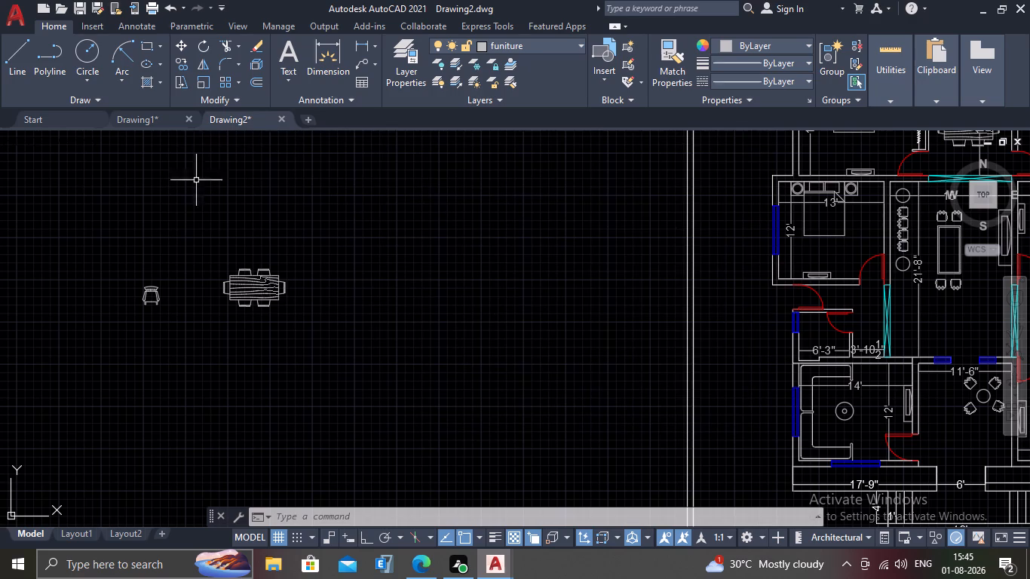
# Move the rocking chair from outside the plan into the south-east corner of the northern 10'-6" room.
pyautogui.click(167, 272)
pyautogui.click(136, 329)
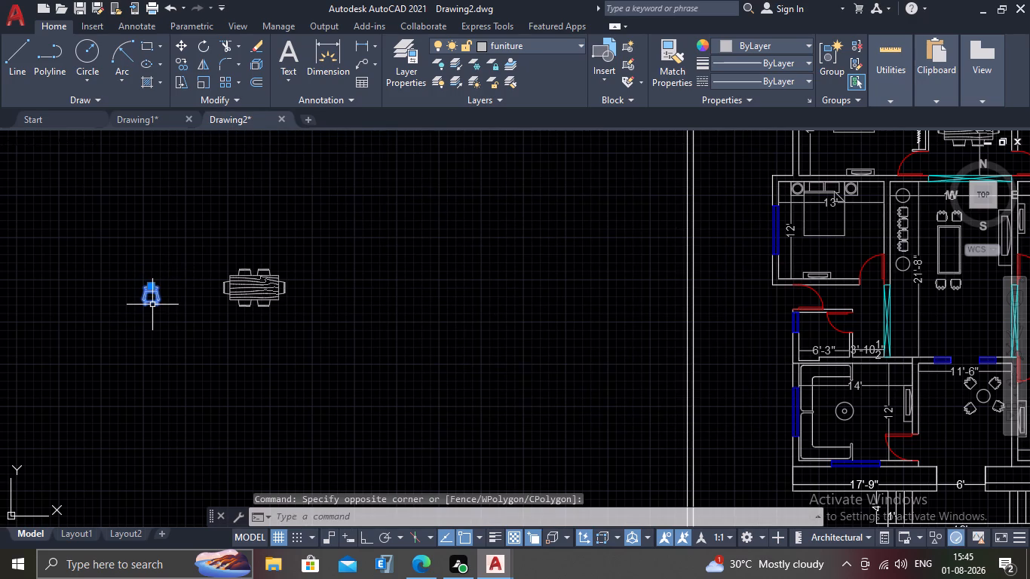
pyautogui.press('m')
pyautogui.press('Return')
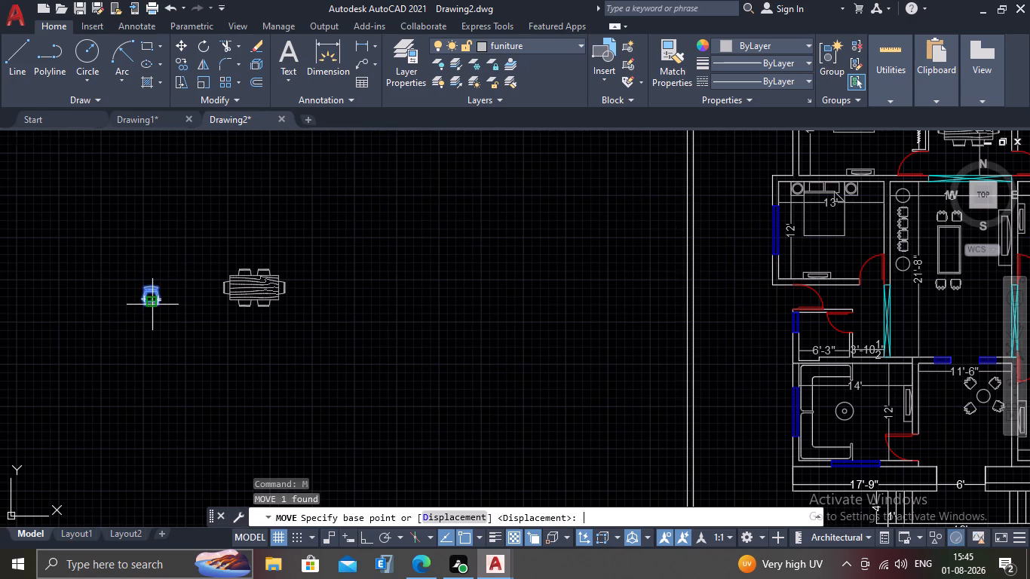
pyautogui.scroll(3, 146, 293)
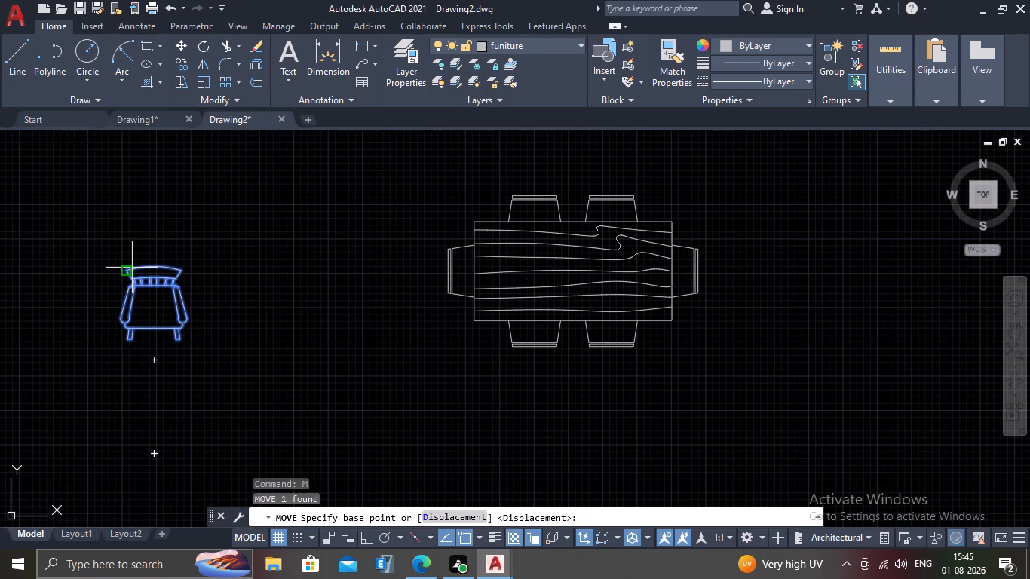
pyautogui.click(132, 268)
pyautogui.scroll(-5, 204, 271)
pyautogui.moveTo(357, 299); pyautogui.dragTo(195, 276, button='middle')
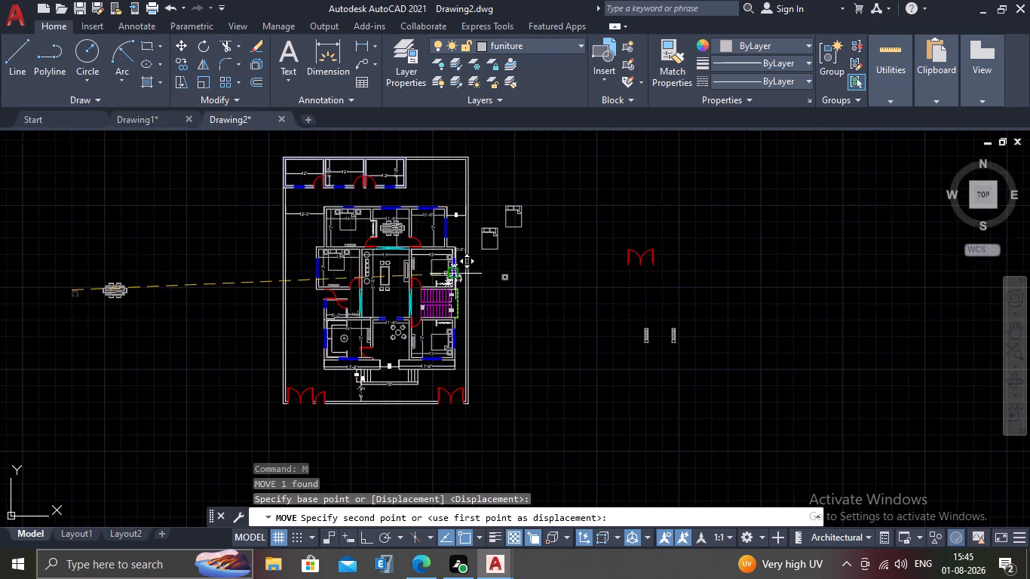
pyautogui.scroll(4, 431, 250)
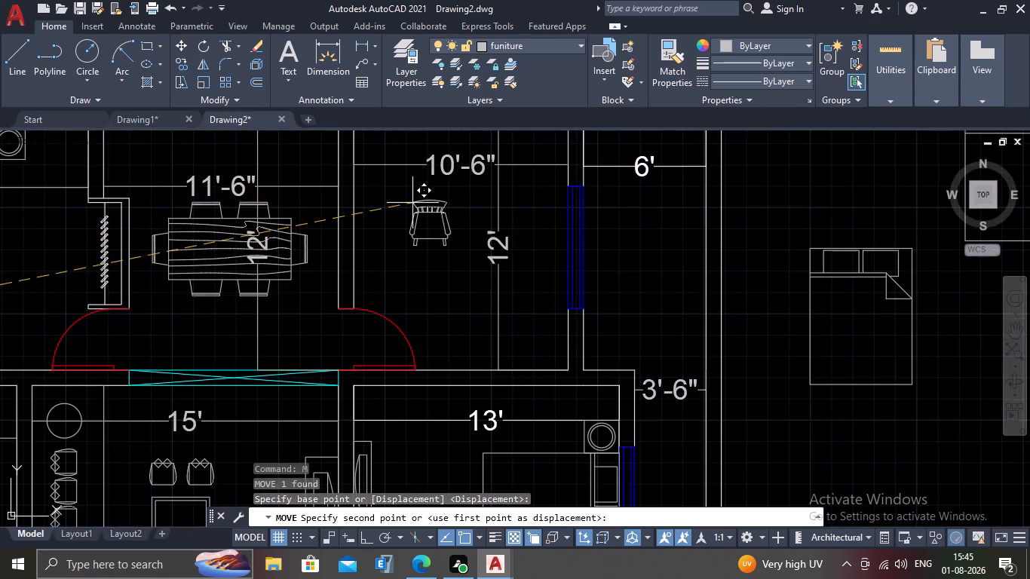
pyautogui.scroll(1, 412, 203)
pyautogui.scroll(-2, 406, 283)
pyautogui.scroll(2, 465, 332)
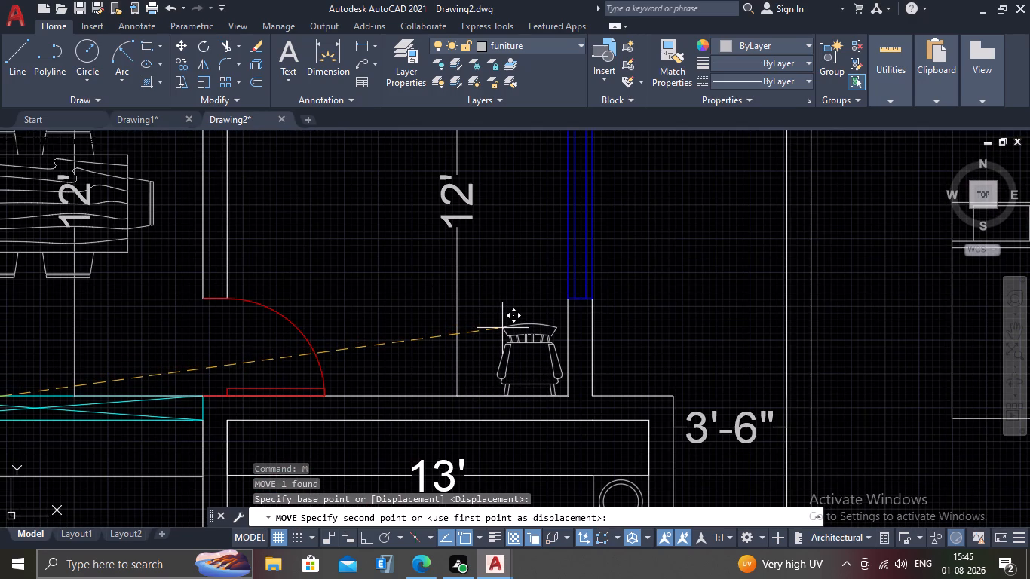
pyautogui.click(502, 328)
pyautogui.press('Escape')
# Erase the two spare beds and the spare bedside table lying east of the house plan.
pyautogui.scroll(-4, 499, 329)
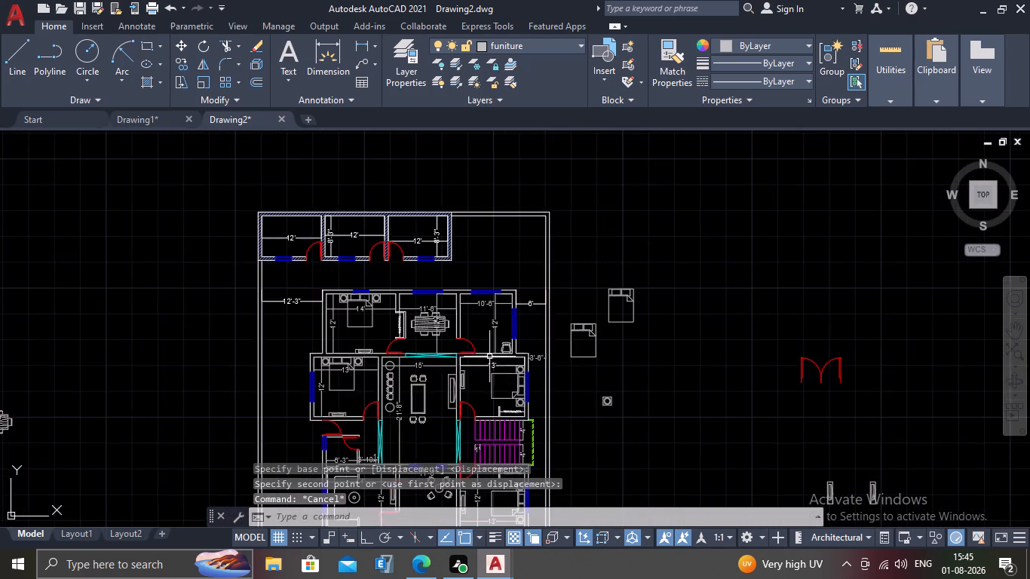
pyautogui.moveTo(510, 339); pyautogui.dragTo(608, 276, button='middle')
pyautogui.scroll(2, 685, 293)
pyautogui.moveTo(855, 161); pyautogui.dragTo(823, 203)
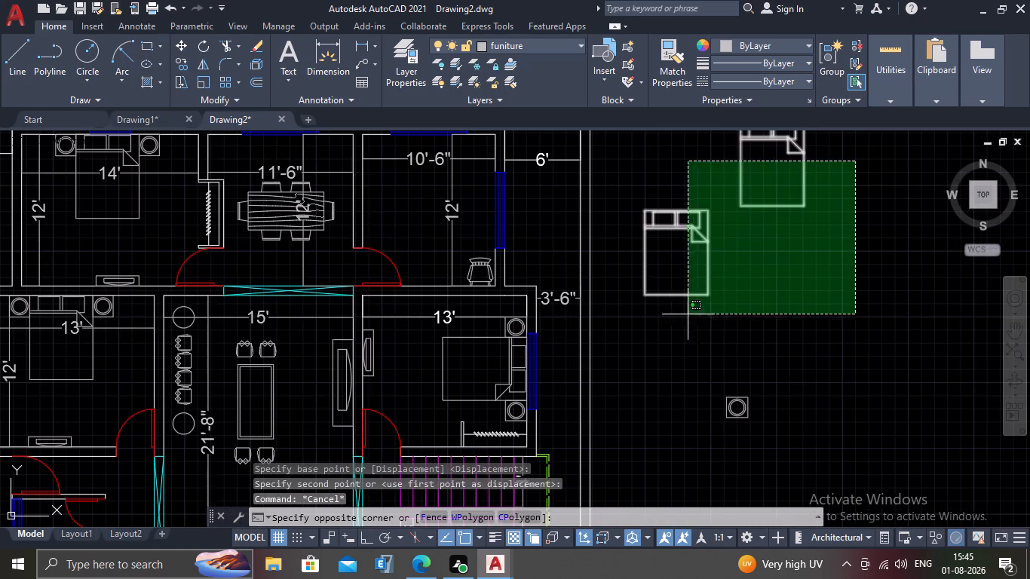
pyautogui.click(669, 333)
pyautogui.press('Delete')
pyautogui.click(802, 369)
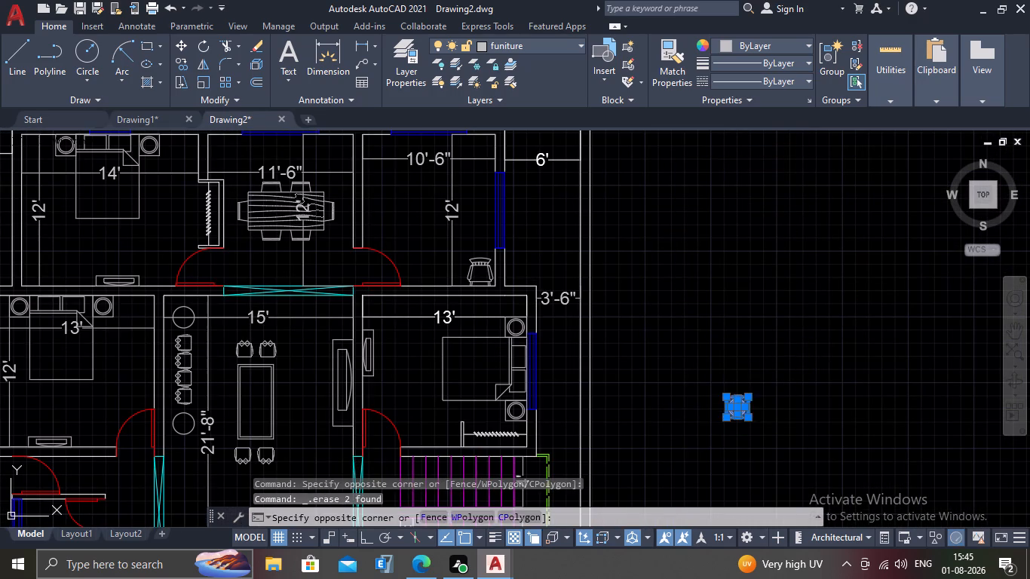
pyautogui.click(697, 443)
pyautogui.press('Delete')
# Erase the two spare TV units and red double door east of the plan, and the spare dining set to its west.
pyautogui.scroll(-3, 705, 393)
pyautogui.moveTo(725, 381); pyautogui.dragTo(670, 337, button='middle')
pyautogui.click(875, 357)
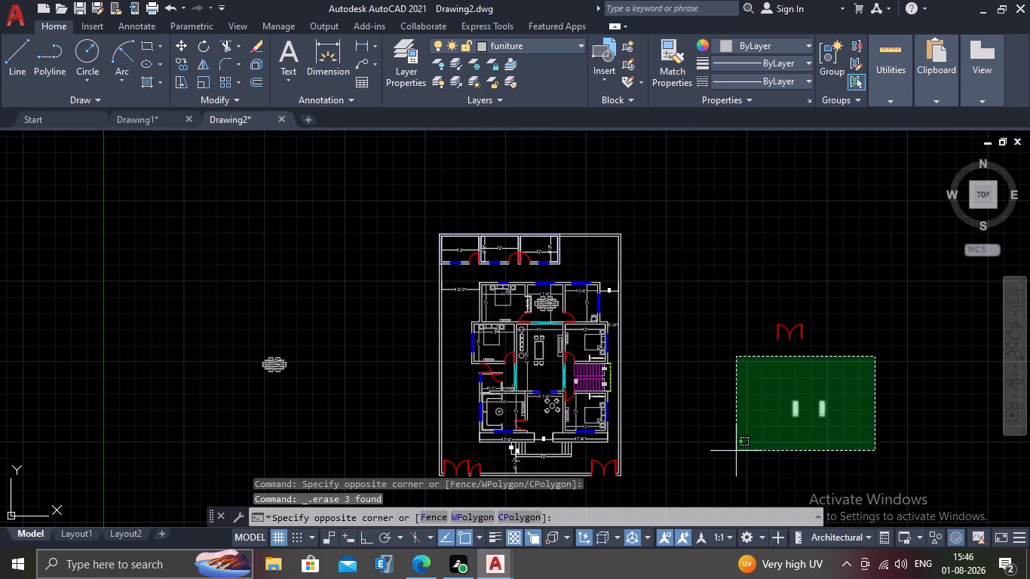
pyautogui.click(726, 456)
pyautogui.press('Delete')
pyautogui.click(831, 302)
pyautogui.click(719, 384)
pyautogui.press('Delete')
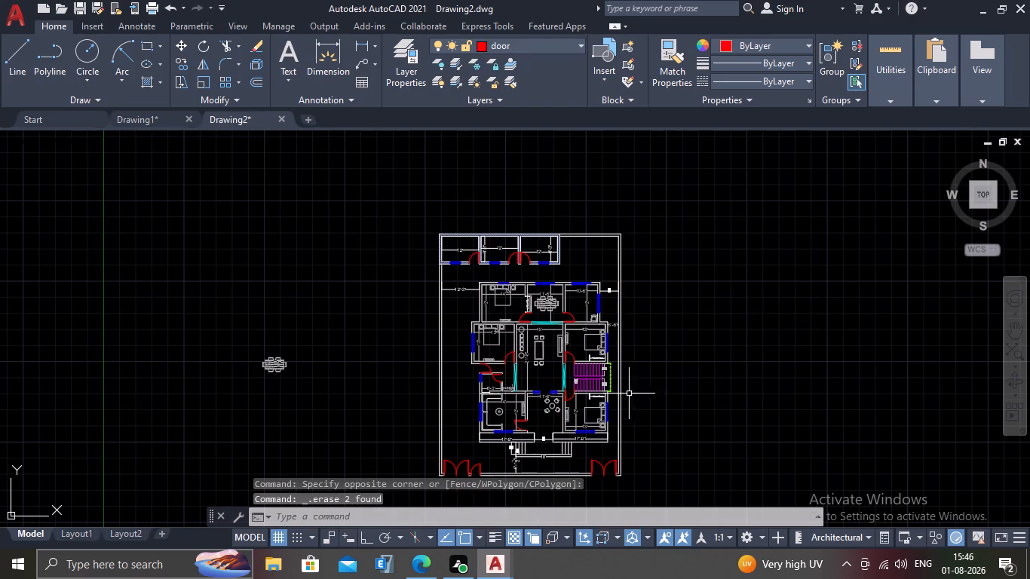
pyautogui.moveTo(302, 338); pyautogui.dragTo(280, 351)
pyautogui.click(214, 416)
pyautogui.press('Delete')
# Examine the furnished rooms from the southern sitting room up to the eastern bedrooms for missing furniture or dimensions.
pyautogui.scroll(-2, 330, 321)
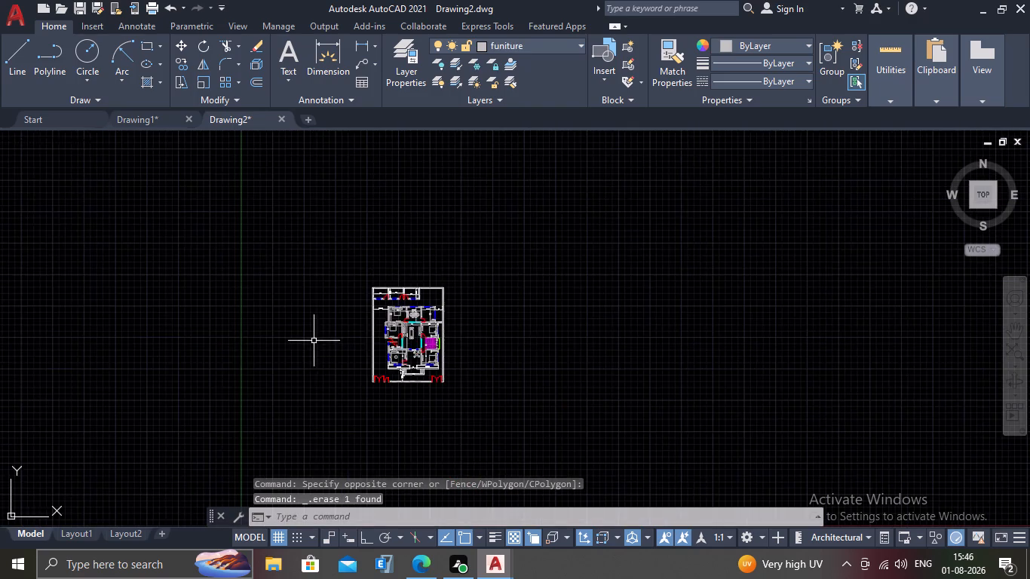
pyautogui.moveTo(313, 339); pyautogui.dragTo(423, 305, button='middle')
pyautogui.scroll(2, 485, 366)
pyautogui.moveTo(487, 364); pyautogui.dragTo(481, 421, button='middle')
pyautogui.scroll(1, 535, 279)
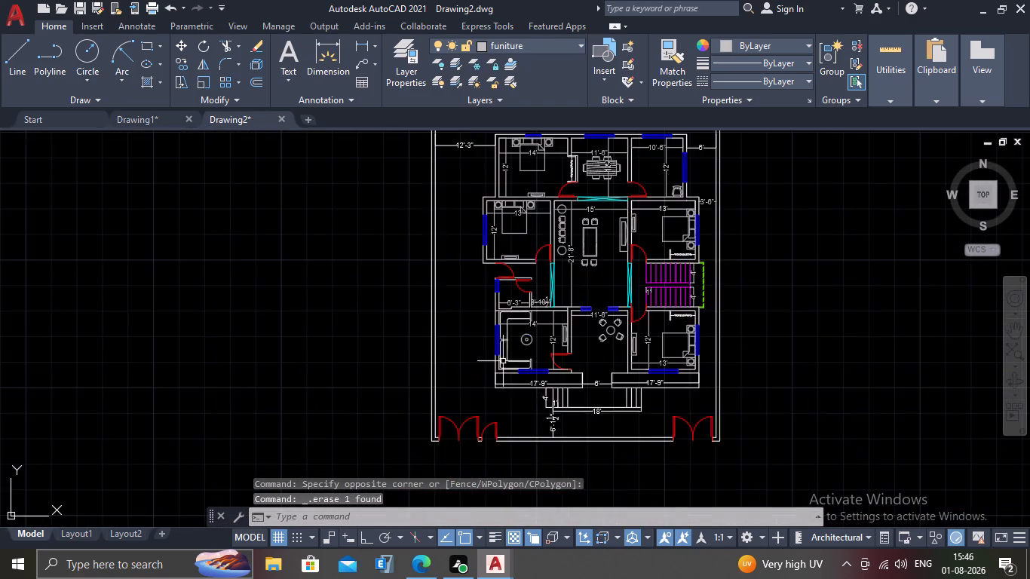
pyautogui.scroll(4, 500, 356)
pyautogui.scroll(-1, 520, 362)
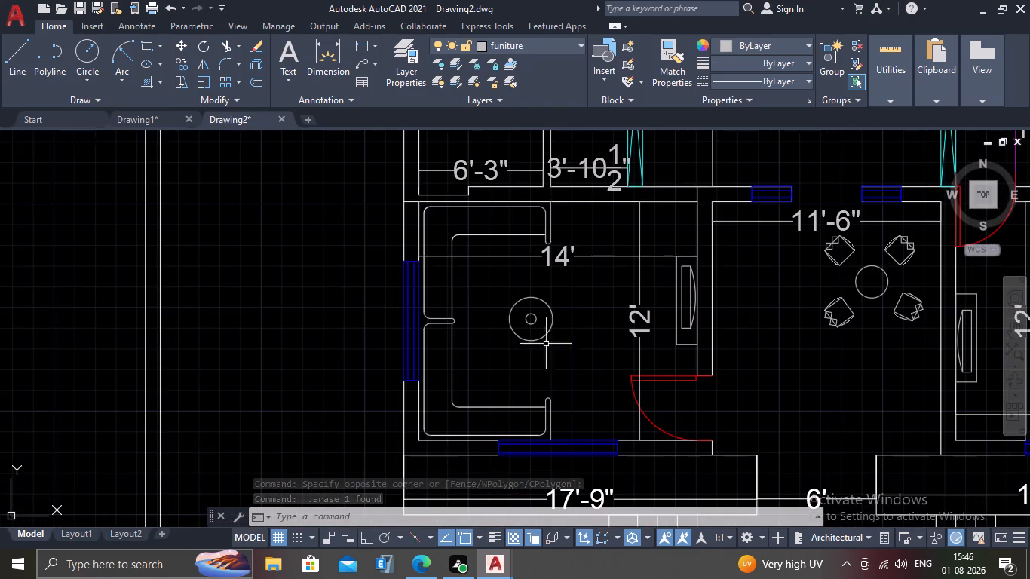
pyautogui.moveTo(497, 342); pyautogui.dragTo(467, 342, button='middle')
pyautogui.scroll(-1, 470, 329)
pyautogui.moveTo(635, 332); pyautogui.dragTo(431, 375, button='middle')
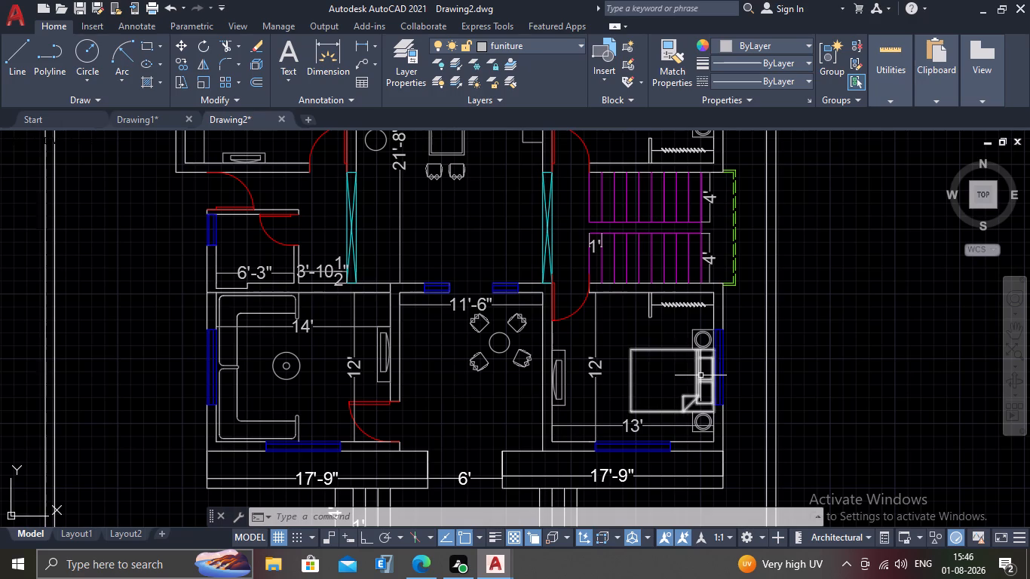
pyautogui.moveTo(694, 339); pyautogui.dragTo(703, 416, button='middle')
pyautogui.moveTo(672, 282); pyautogui.dragTo(672, 352, button='middle')
pyautogui.moveTo(642, 232); pyautogui.dragTo(642, 236, button='middle')
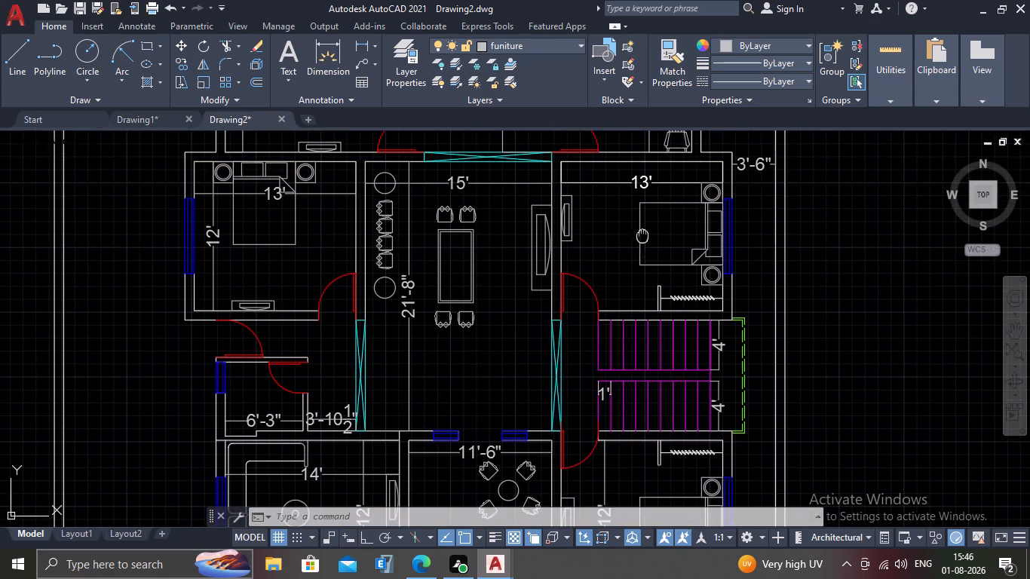
pyautogui.moveTo(642, 236); pyautogui.dragTo(634, 312, button='middle')
# Add an aligned dimension for the north-south depth of the eastern 13' bedroom north of the stairs, placed west of its bed.
pyautogui.write('DAL')
pyautogui.press('Return')
pyautogui.scroll(2, 612, 256)
pyautogui.scroll(-1, 692, 282)
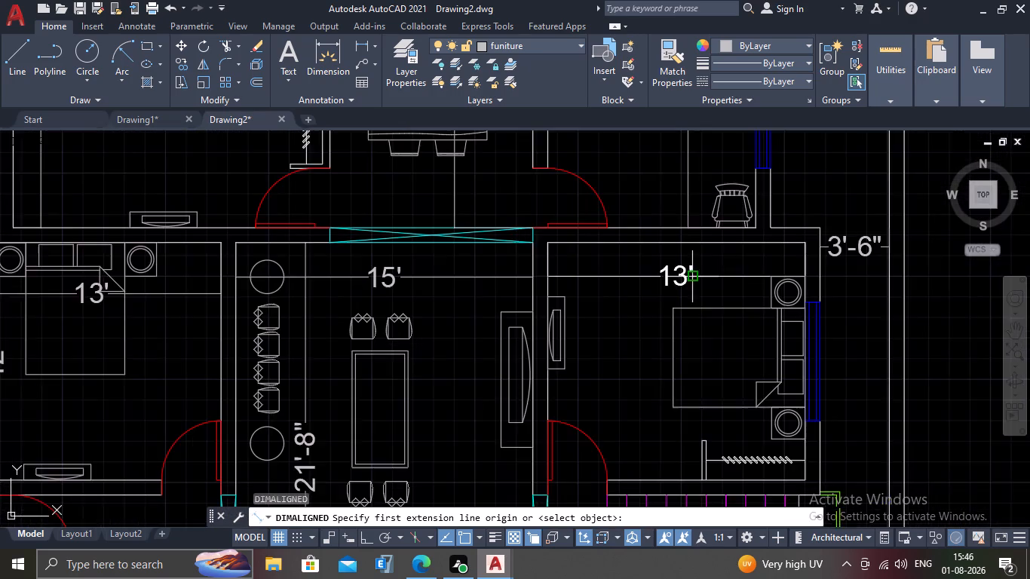
pyautogui.moveTo(687, 280); pyautogui.dragTo(547, 229, button='middle')
pyautogui.moveTo(667, 188); pyautogui.dragTo(667, 198)
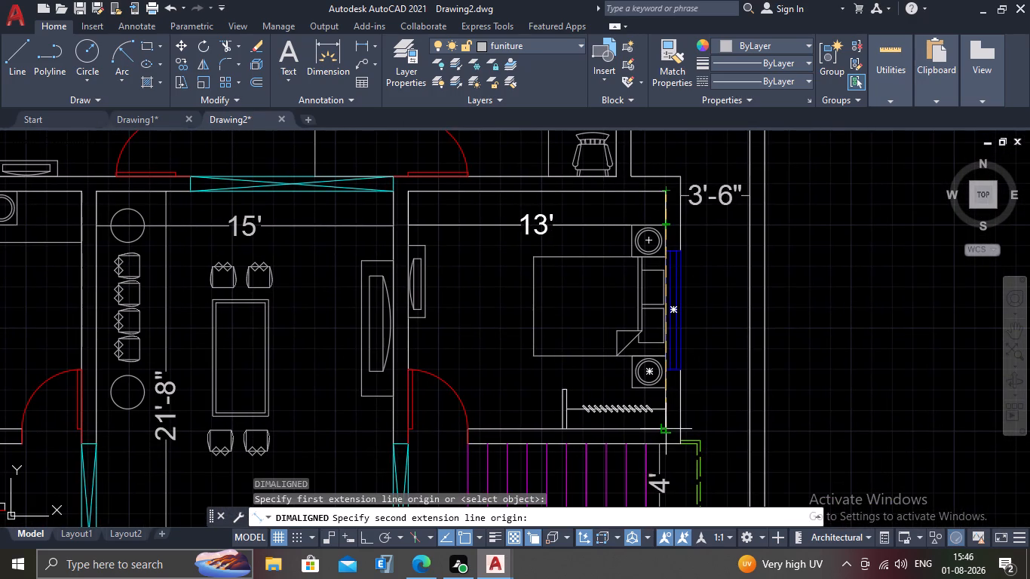
pyautogui.click(662, 427)
pyautogui.click(503, 403)
# With Ortho on, add an aligned dimension between the western 13' bedroom's outer wall and the west boundary wall.
pyautogui.scroll(-2, 499, 403)
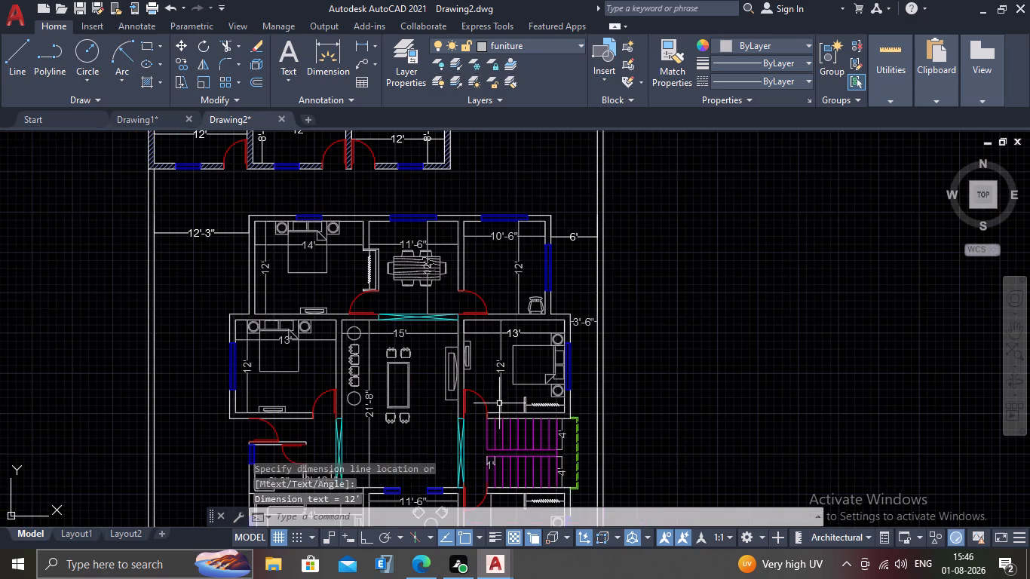
pyautogui.moveTo(497, 403); pyautogui.dragTo(561, 383, button='middle')
pyautogui.scroll(3, 449, 381)
pyautogui.scroll(-2, 492, 319)
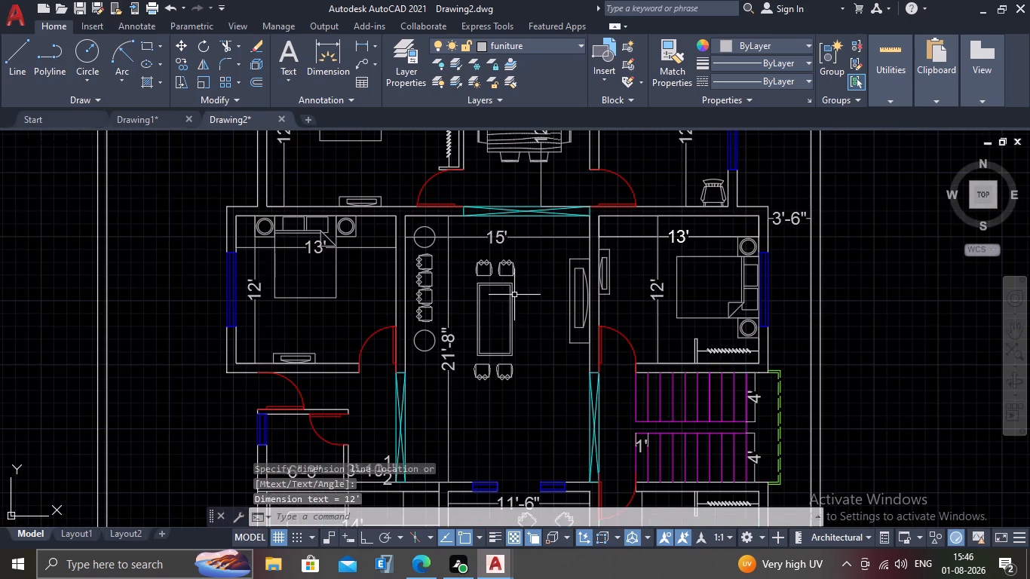
pyautogui.moveTo(517, 296); pyautogui.dragTo(504, 424, button='middle')
pyautogui.moveTo(587, 354); pyautogui.dragTo(580, 272, button='middle')
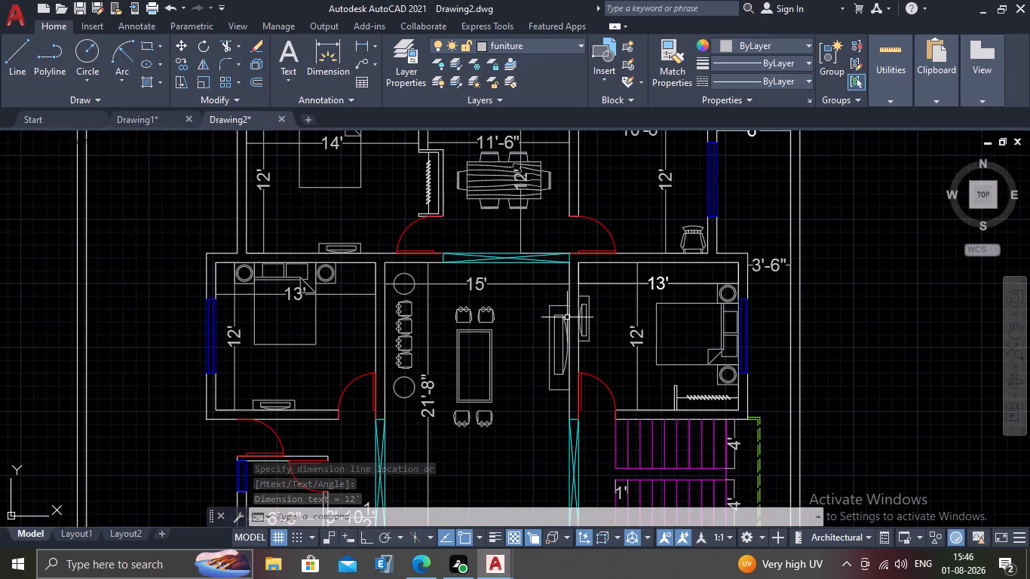
pyautogui.moveTo(412, 360); pyautogui.dragTo(453, 300, button='middle')
pyautogui.moveTo(241, 307); pyautogui.dragTo(413, 293, button='middle')
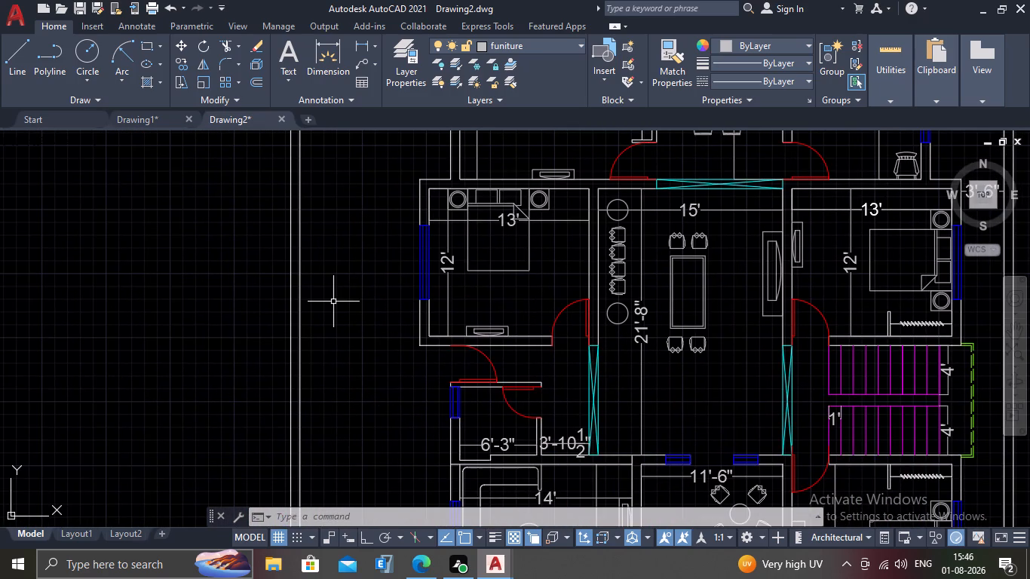
pyautogui.press('Return')
pyautogui.scroll(1, 326, 284)
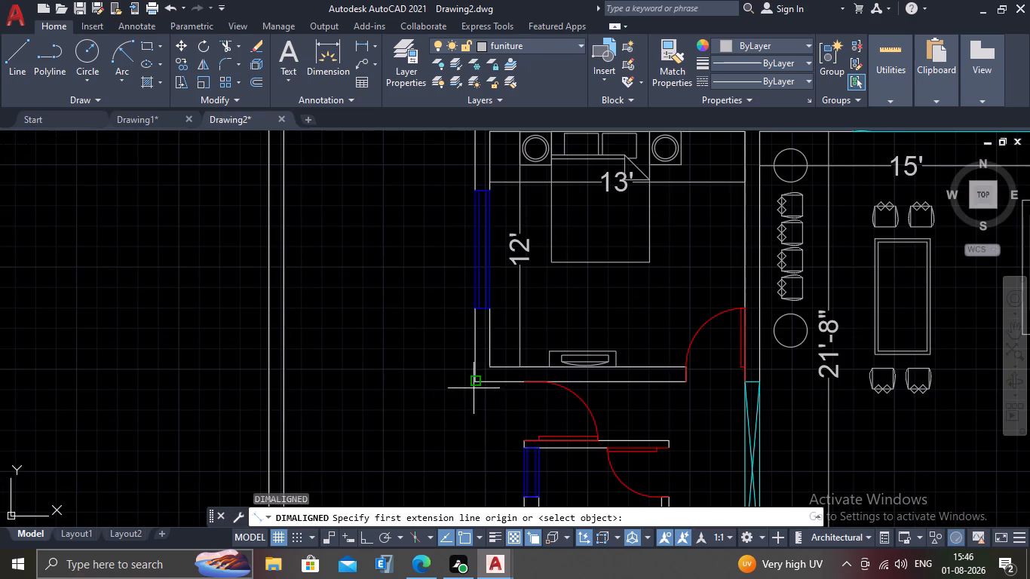
pyautogui.click(471, 383)
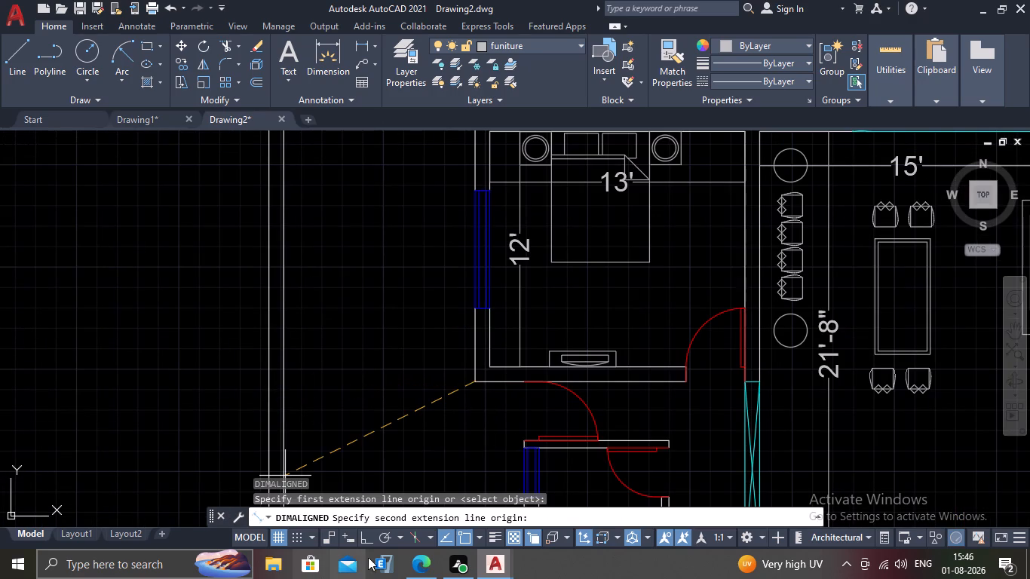
pyautogui.click(366, 538)
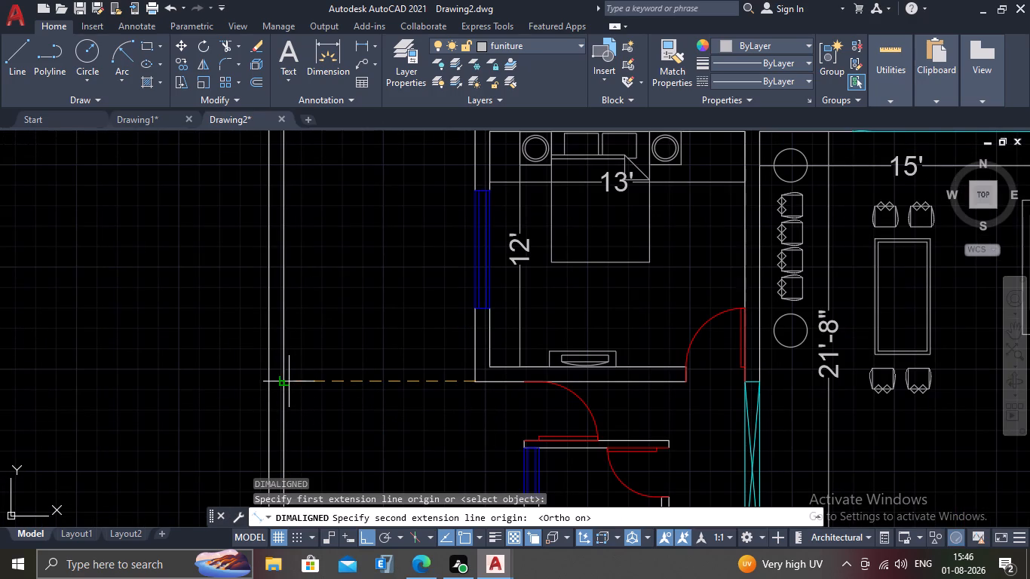
pyautogui.click(280, 384)
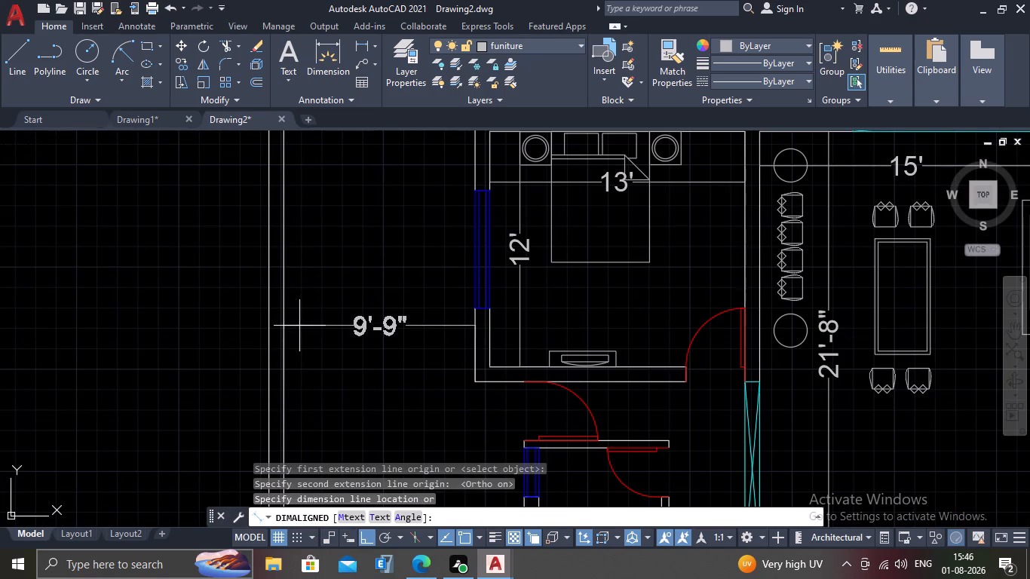
pyautogui.click(299, 326)
# Add an aligned dimension for the gap between the hatched northern room block's south-east corner and the house's north wall.
pyautogui.scroll(-2, 309, 369)
pyautogui.moveTo(359, 351); pyautogui.dragTo(359, 339, button='middle')
pyautogui.scroll(-1, 354, 340)
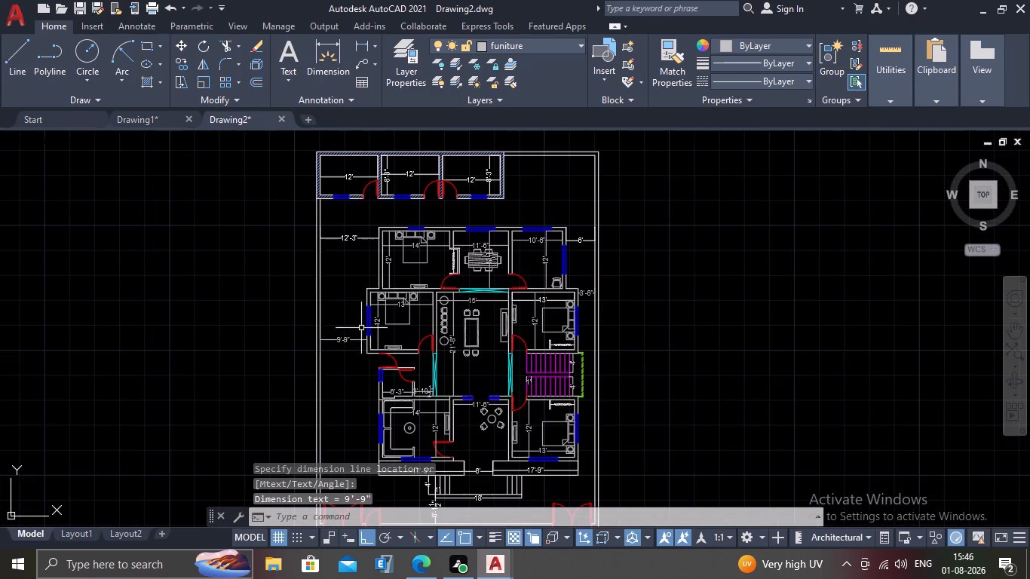
pyautogui.moveTo(412, 281); pyautogui.dragTo(397, 381, button='middle')
pyautogui.moveTo(486, 295); pyautogui.dragTo(486, 288, button='middle')
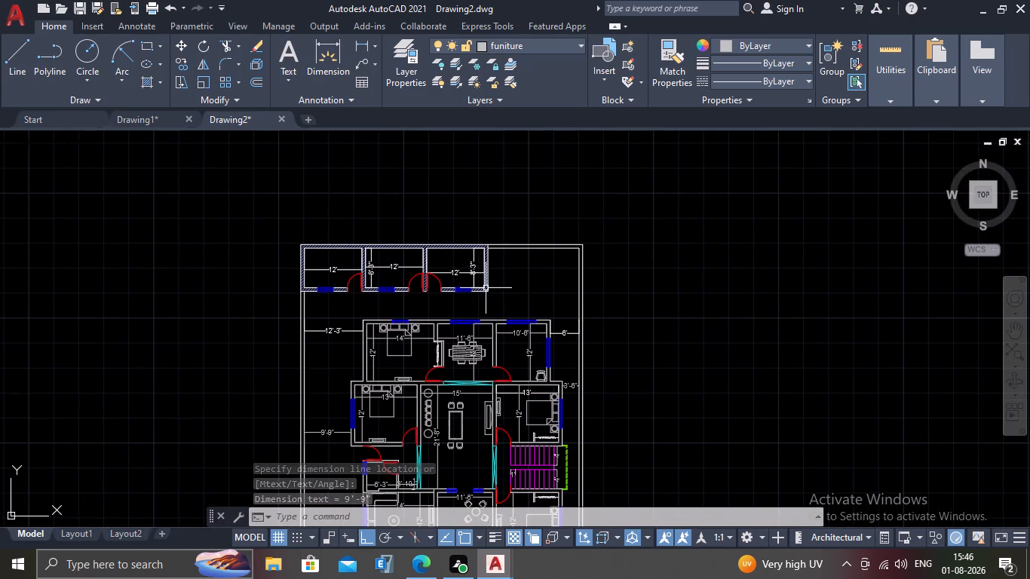
pyautogui.press('Return')
pyautogui.scroll(2, 484, 288)
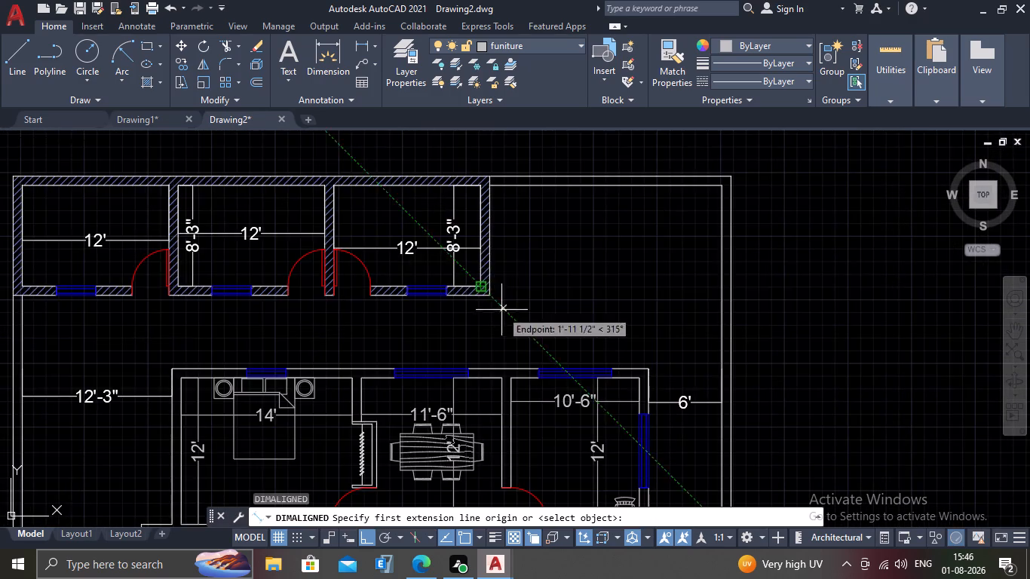
pyautogui.scroll(1, 501, 311)
pyautogui.moveTo(483, 288); pyautogui.dragTo(484, 303)
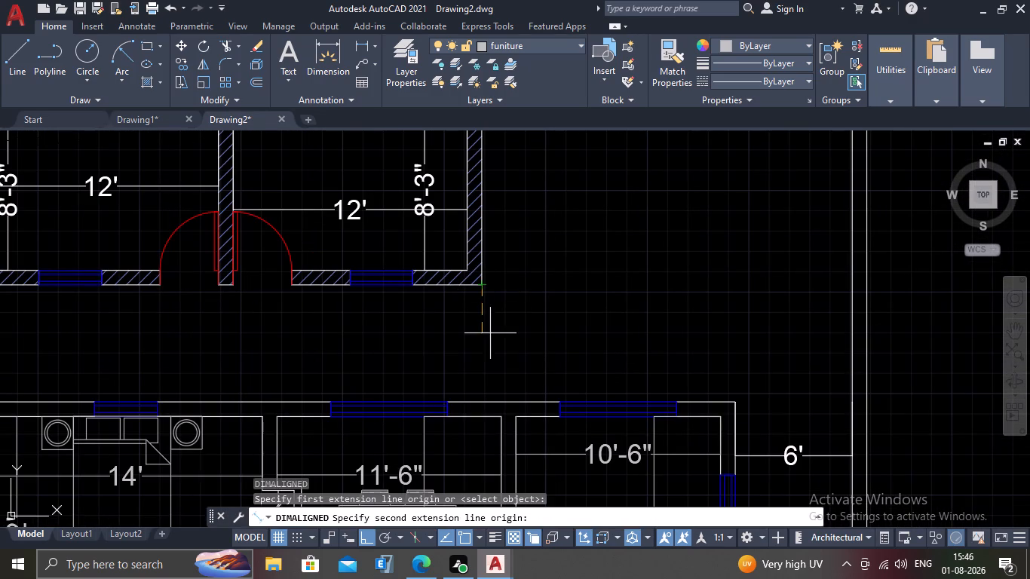
pyautogui.click(482, 400)
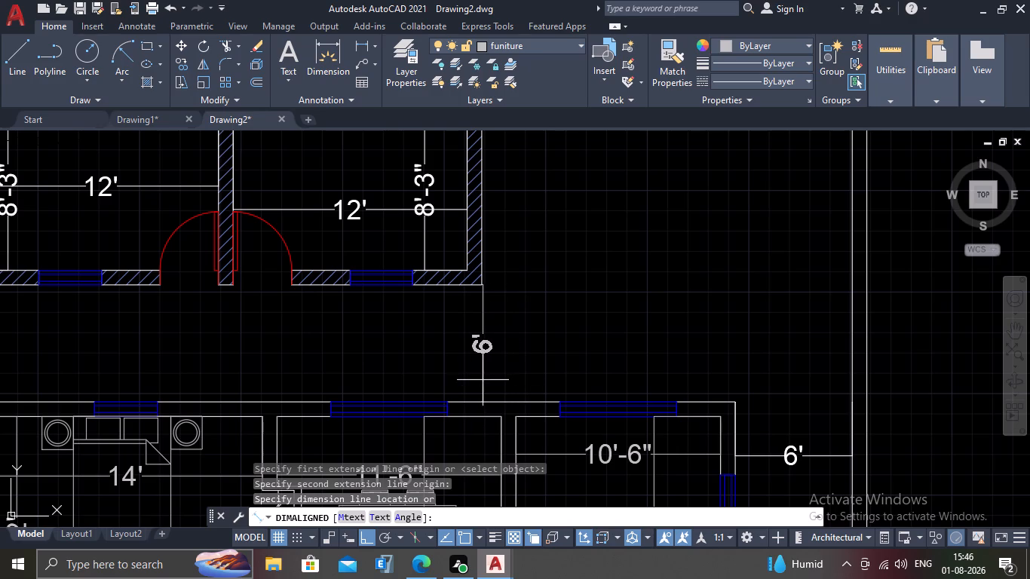
pyautogui.click(477, 380)
# Add an aligned dimension from the hatched northern block's east wall to the inner east boundary wall, just south of the north boundary.
pyautogui.scroll(-1, 482, 368)
pyautogui.scroll(-1, 544, 380)
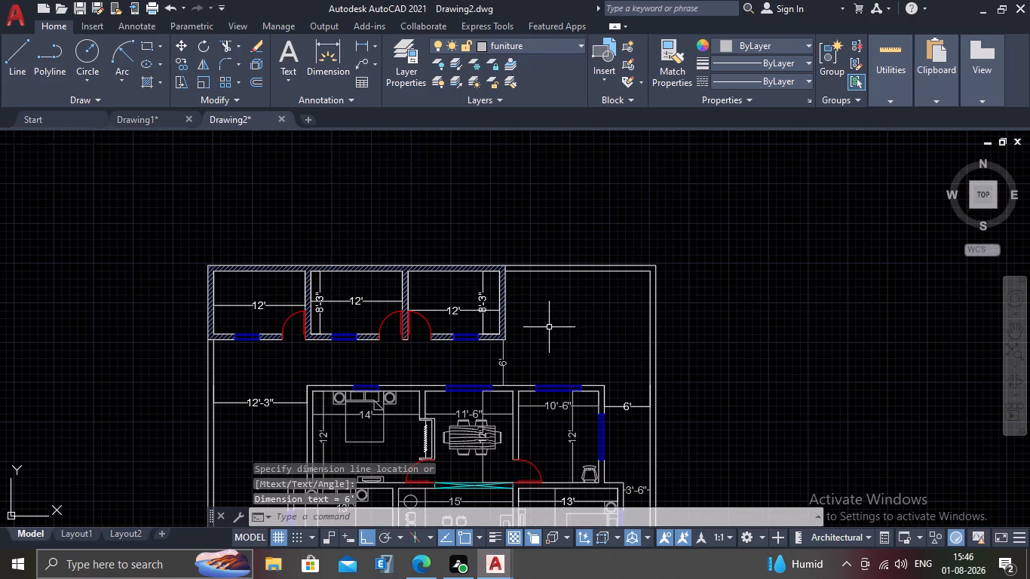
pyautogui.moveTo(563, 323); pyautogui.dragTo(538, 344, button='middle')
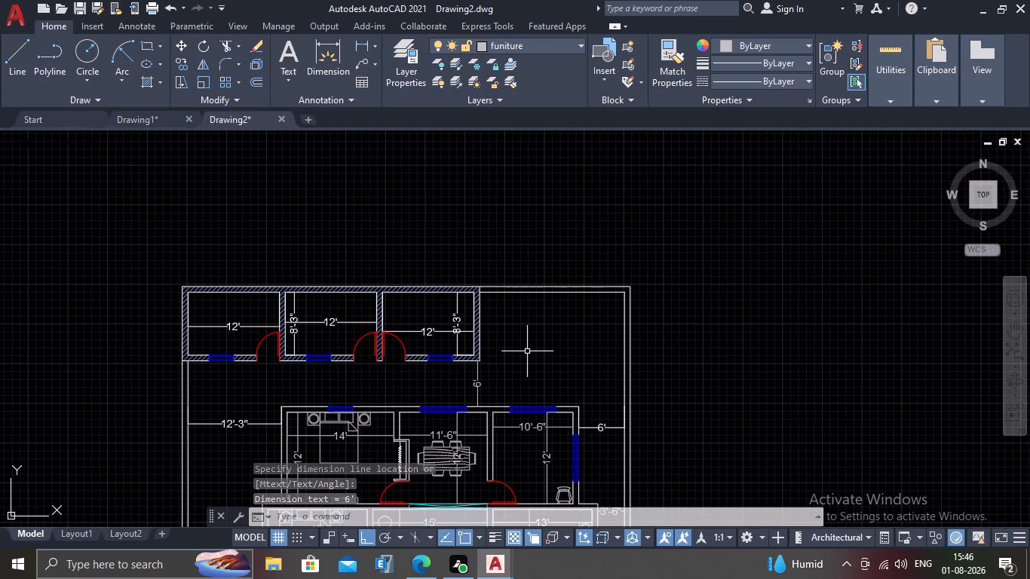
pyautogui.press('Return')
pyautogui.scroll(4, 527, 351)
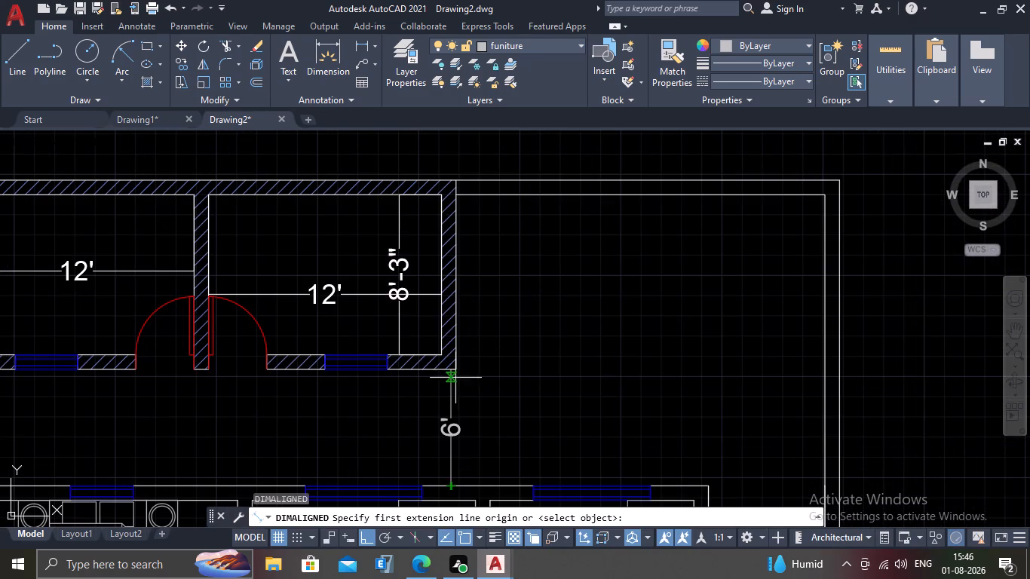
pyautogui.click(457, 195)
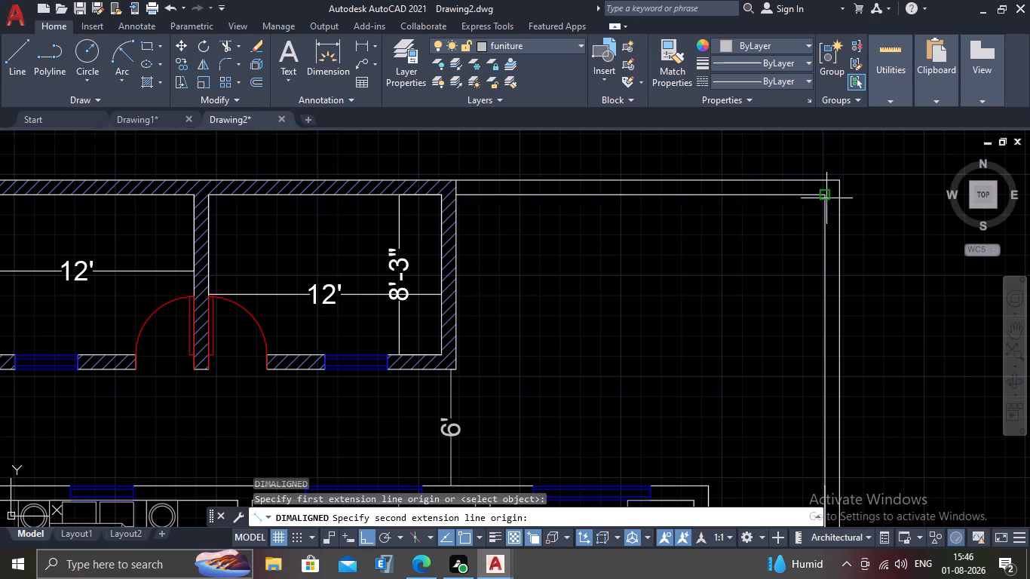
pyautogui.click(826, 198)
pyautogui.click(822, 228)
# Add an aligned dimension for the plot's overall east-west width between its outer northern corners, placed just outside the north boundary.
pyautogui.scroll(-2, 689, 306)
pyautogui.moveTo(633, 342); pyautogui.dragTo(700, 325, button='middle')
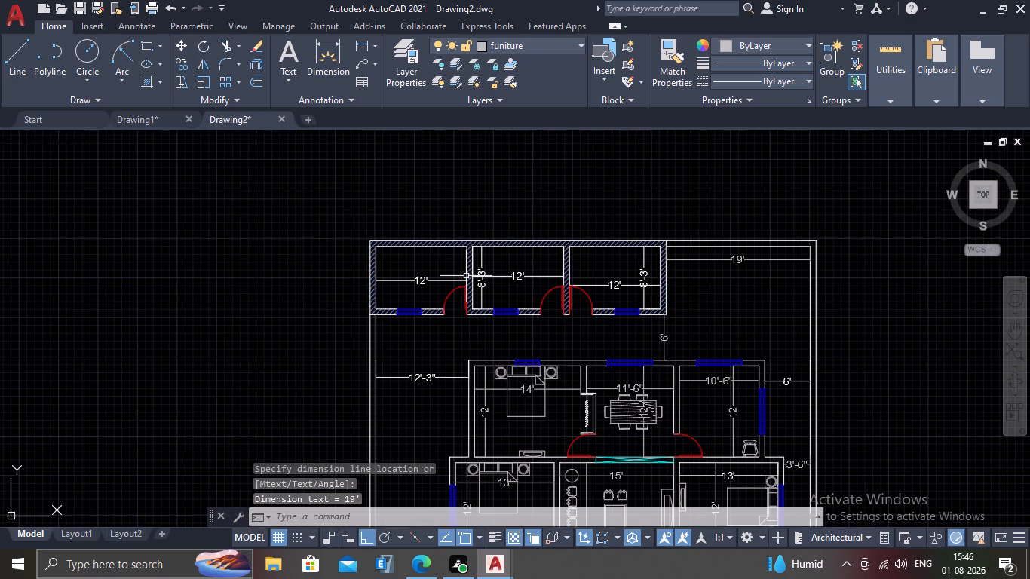
pyautogui.press('Return')
pyautogui.scroll(2, 298, 228)
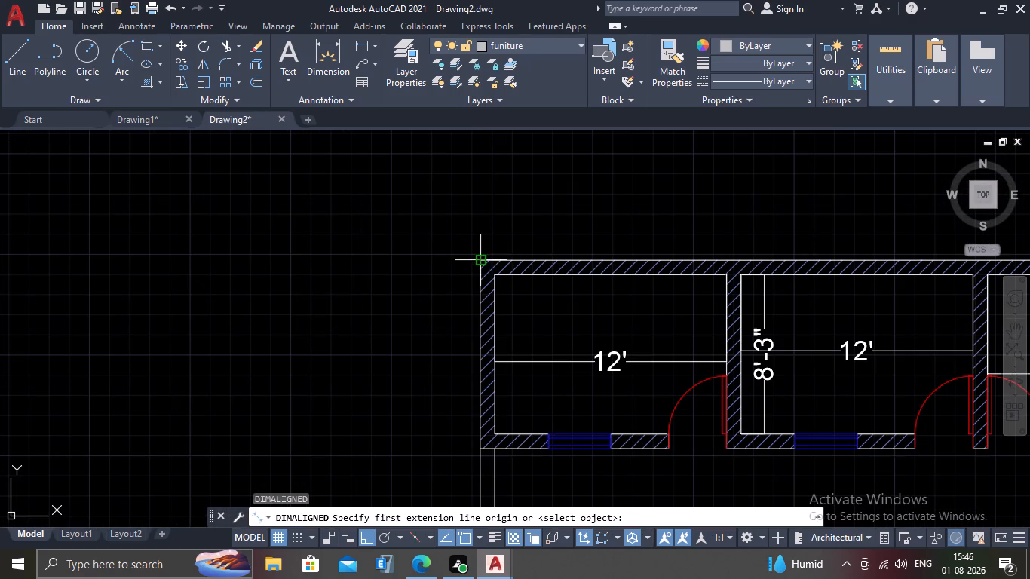
pyautogui.click(484, 263)
pyautogui.scroll(-2, 483, 250)
pyautogui.moveTo(557, 252); pyautogui.dragTo(241, 247, button='middle')
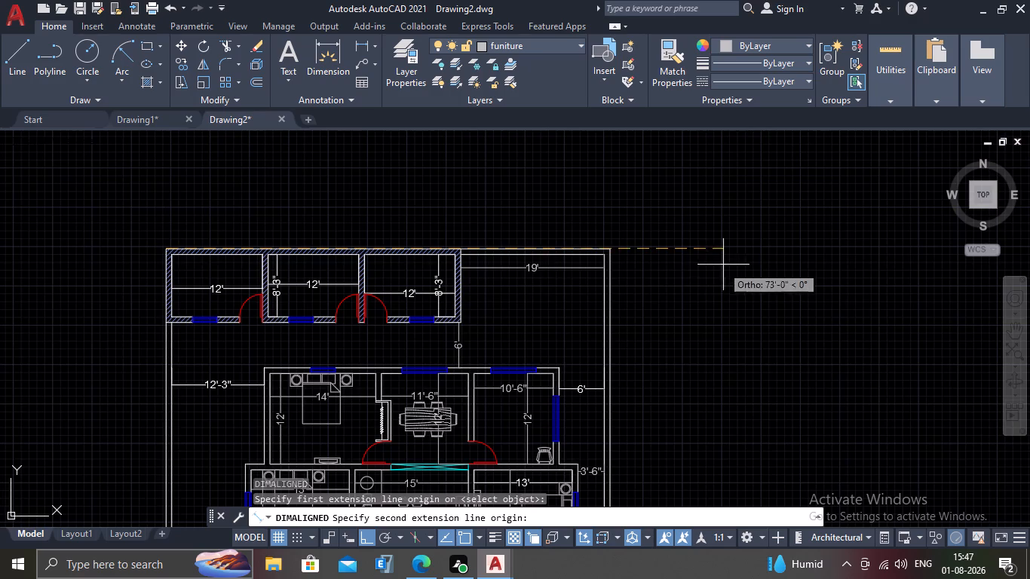
pyautogui.scroll(4, 602, 242)
pyautogui.click(667, 283)
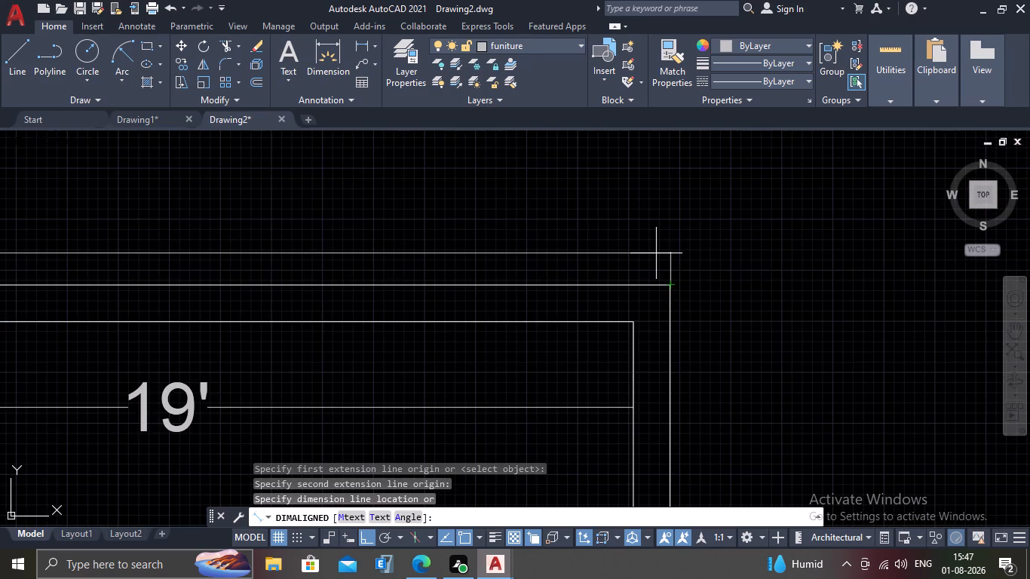
pyautogui.click(656, 257)
# Examine the plan from the northern block down to the southern gates for dimensions still missing.
pyautogui.scroll(-2, 657, 257)
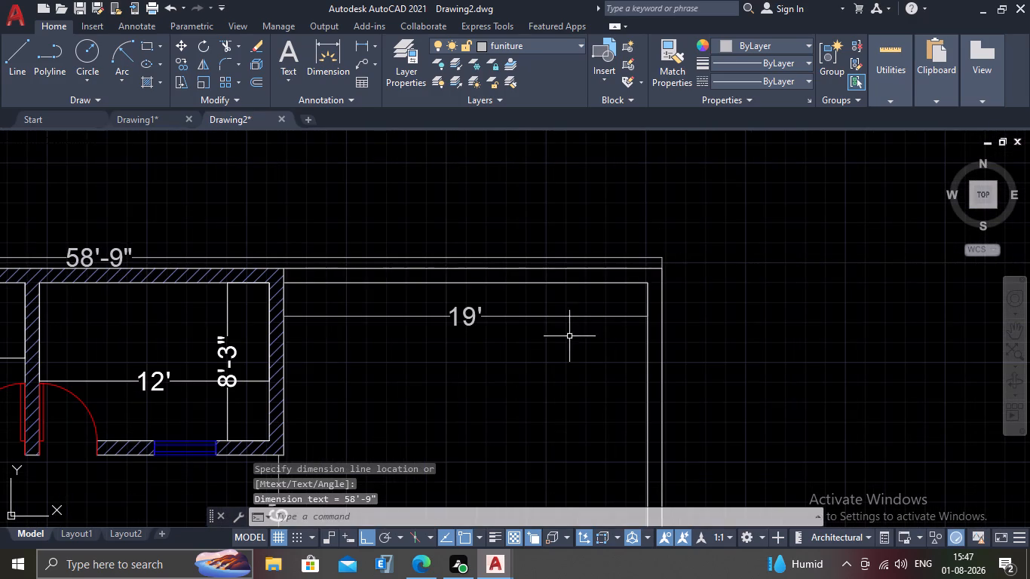
pyautogui.moveTo(552, 342); pyautogui.dragTo(621, 321, button='middle')
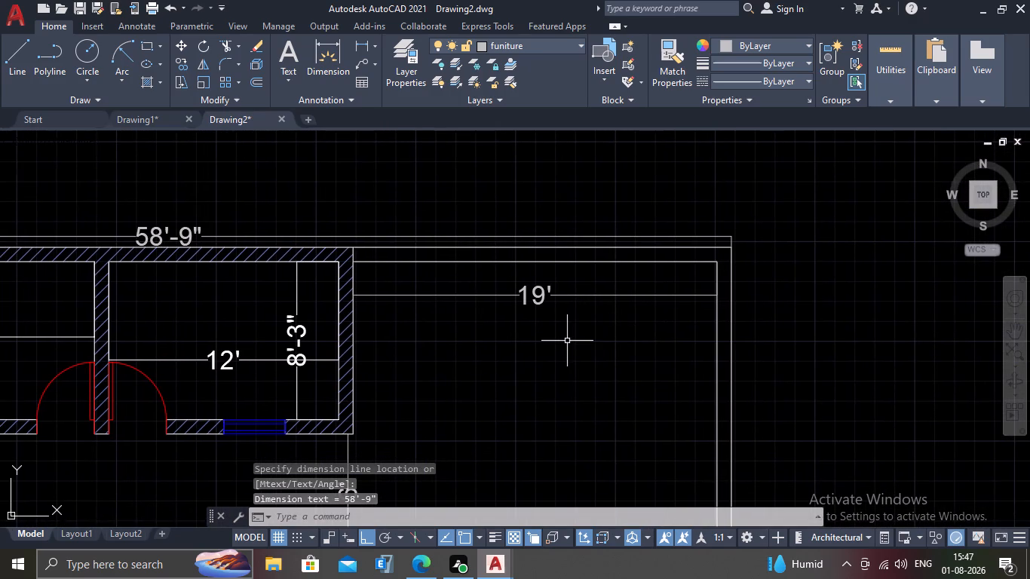
pyautogui.scroll(-1, 565, 329)
pyautogui.moveTo(527, 366); pyautogui.dragTo(523, 361, button='middle')
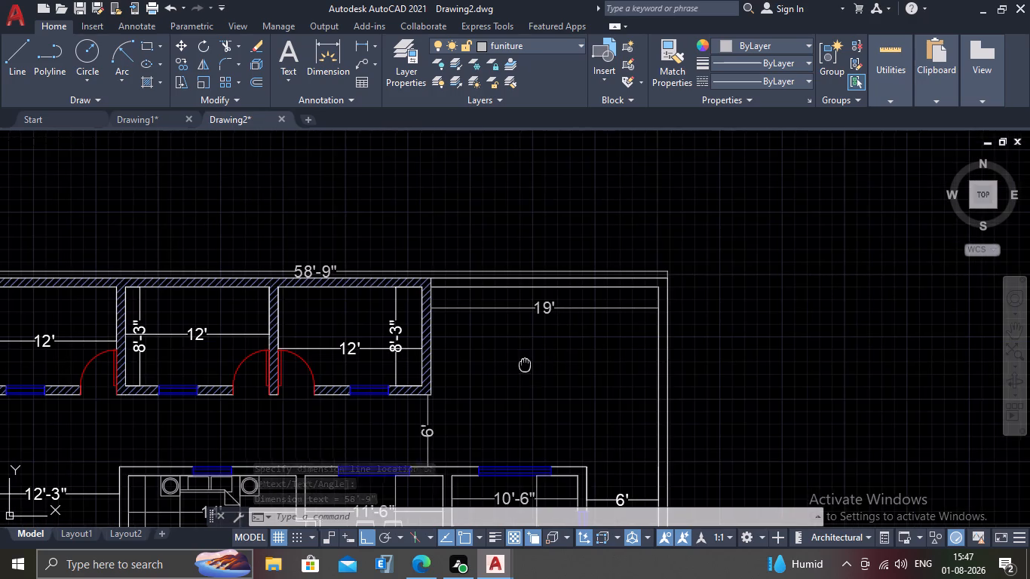
pyautogui.moveTo(523, 361); pyautogui.dragTo(577, 213, button='middle')
pyautogui.scroll(-1, 573, 223)
pyautogui.moveTo(562, 274); pyautogui.dragTo(598, 188, button='middle')
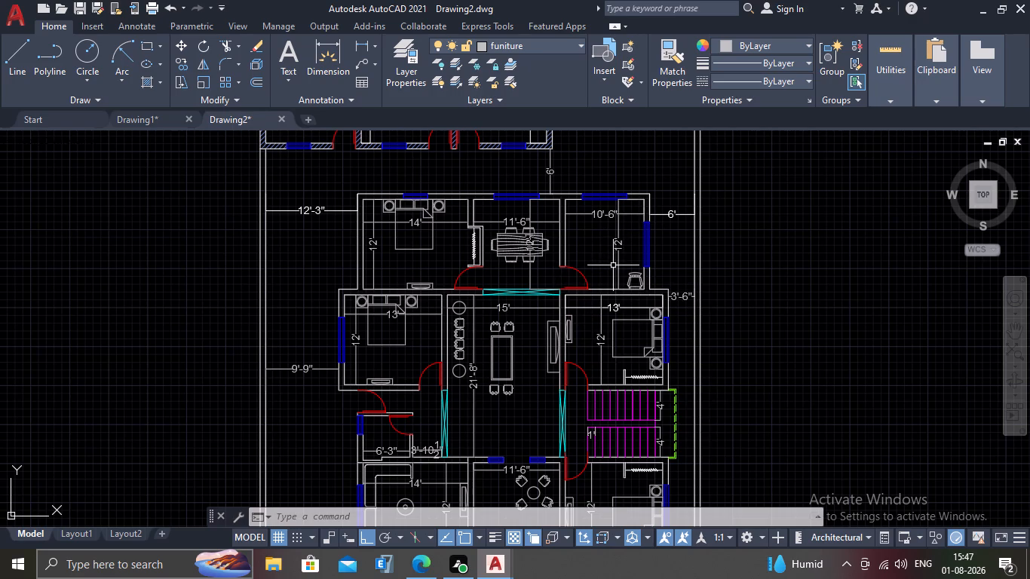
pyautogui.moveTo(613, 265); pyautogui.dragTo(609, 256, button='middle')
pyautogui.scroll(-1, 609, 256)
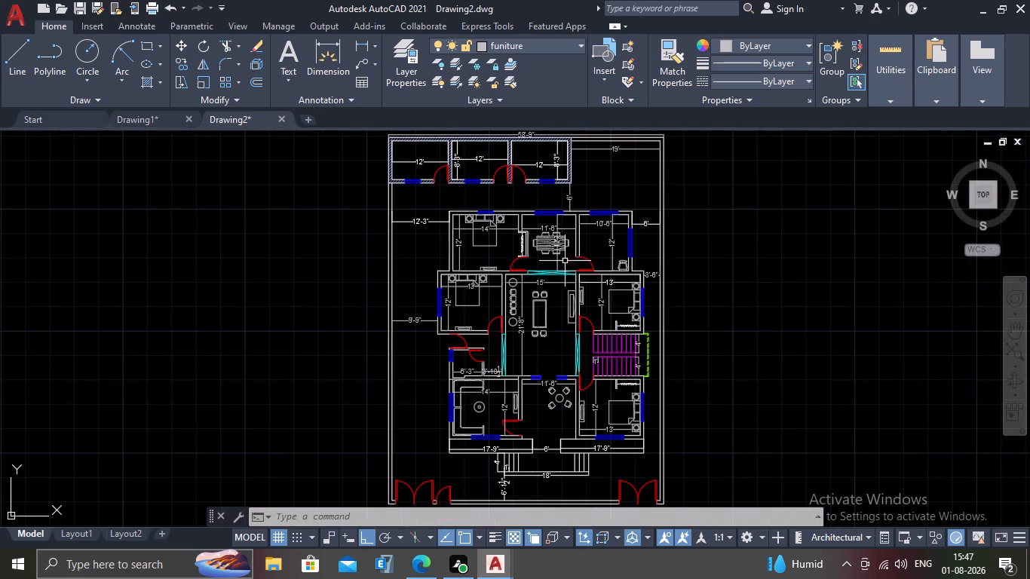
pyautogui.moveTo(554, 261); pyautogui.dragTo(575, 299, button='middle')
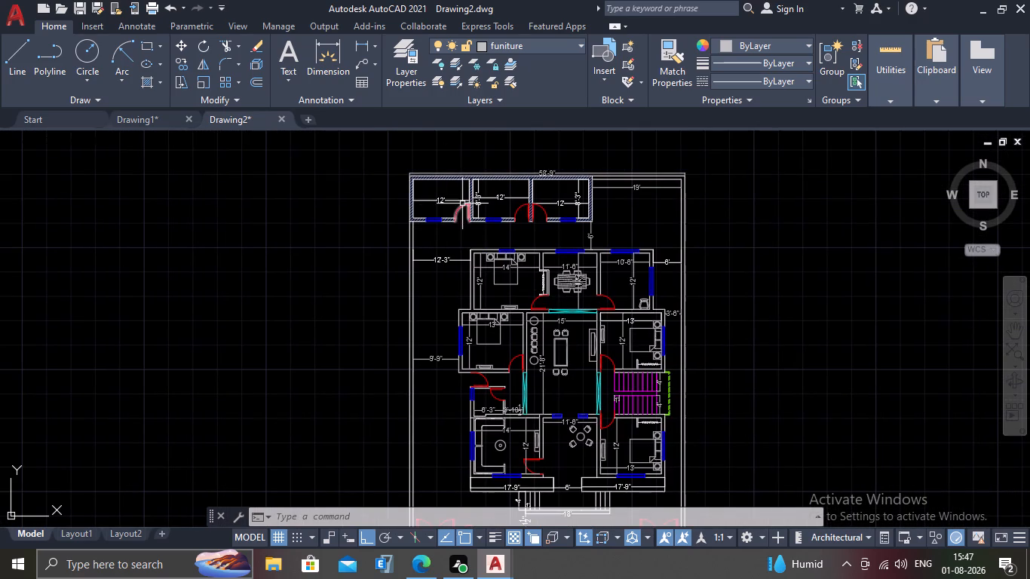
pyautogui.scroll(2, 398, 182)
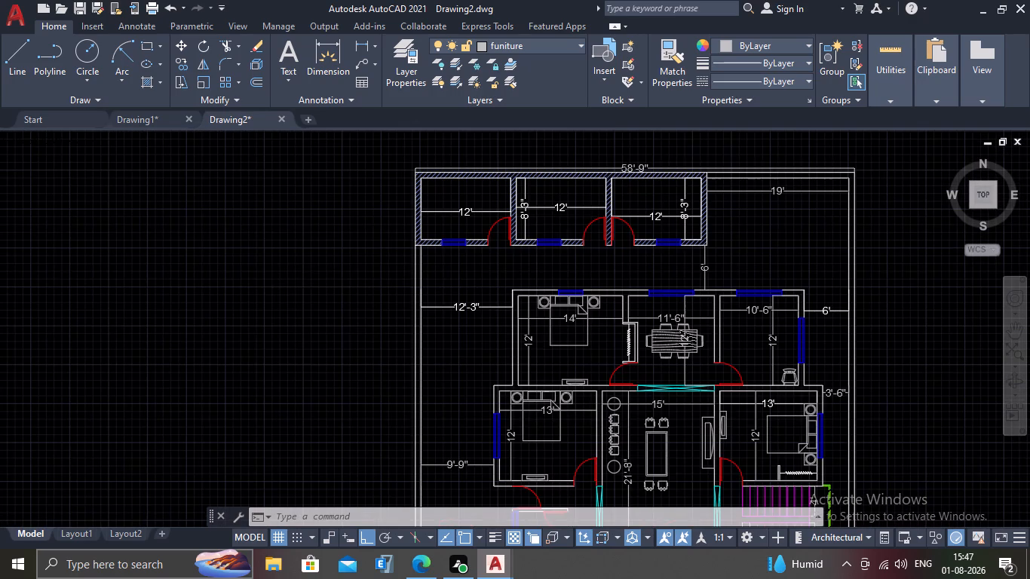
# Add an aligned dimension for the plot's overall north-south depth between its outer western corners, placed just outside the west boundary.
pyautogui.press('Return')
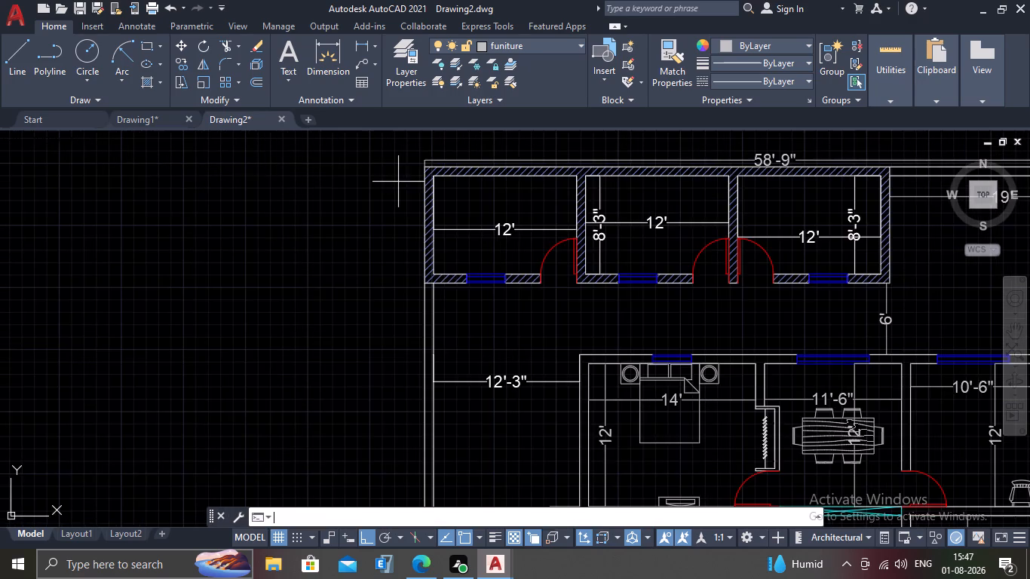
pyautogui.scroll(1, 406, 182)
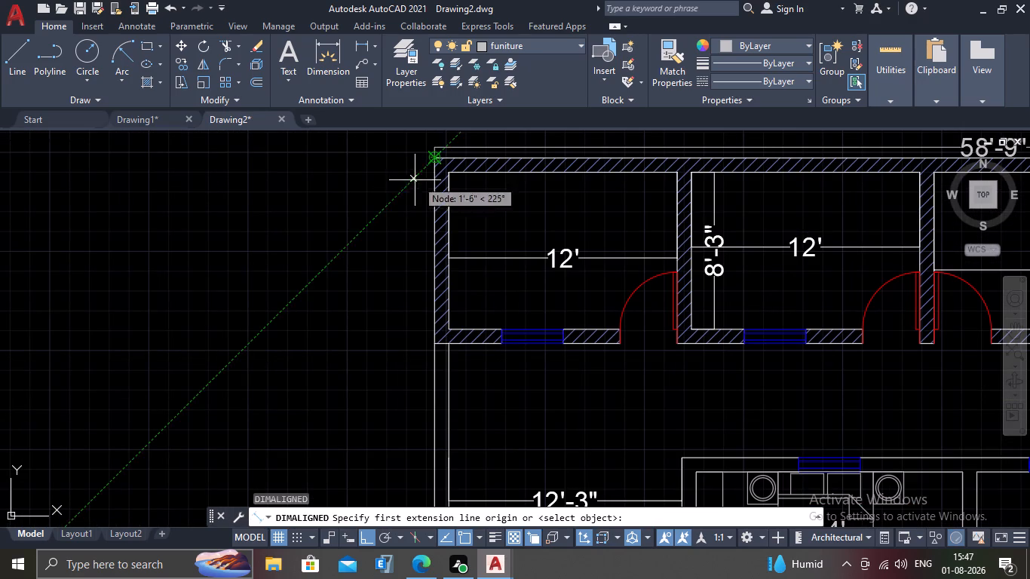
pyautogui.scroll(-5, 410, 192)
pyautogui.scroll(2, 407, 336)
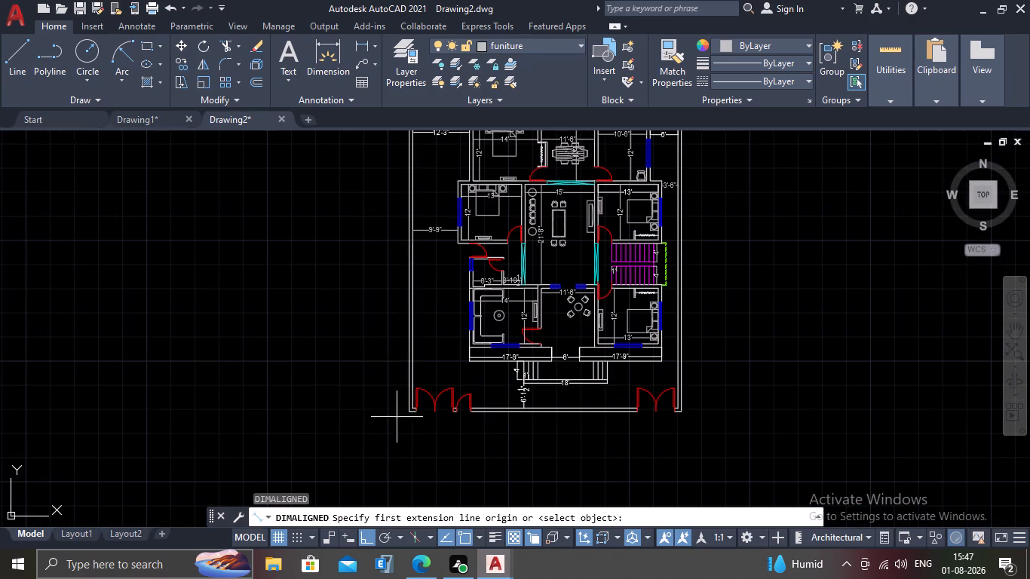
pyautogui.scroll(4, 404, 418)
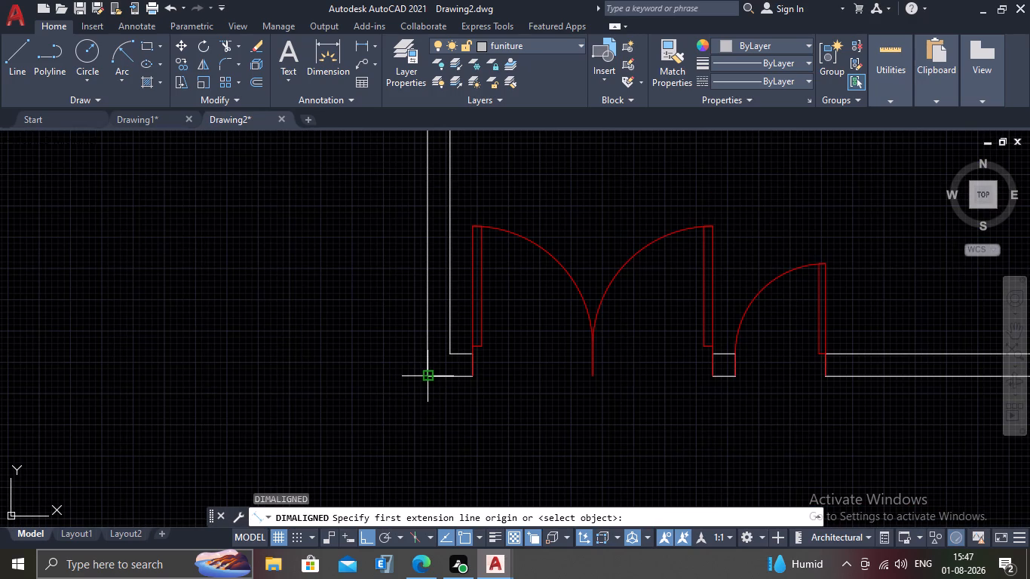
pyautogui.click(427, 373)
pyautogui.scroll(-2, 409, 293)
pyautogui.moveTo(400, 265); pyautogui.dragTo(424, 350, button='middle')
pyautogui.scroll(-2, 424, 345)
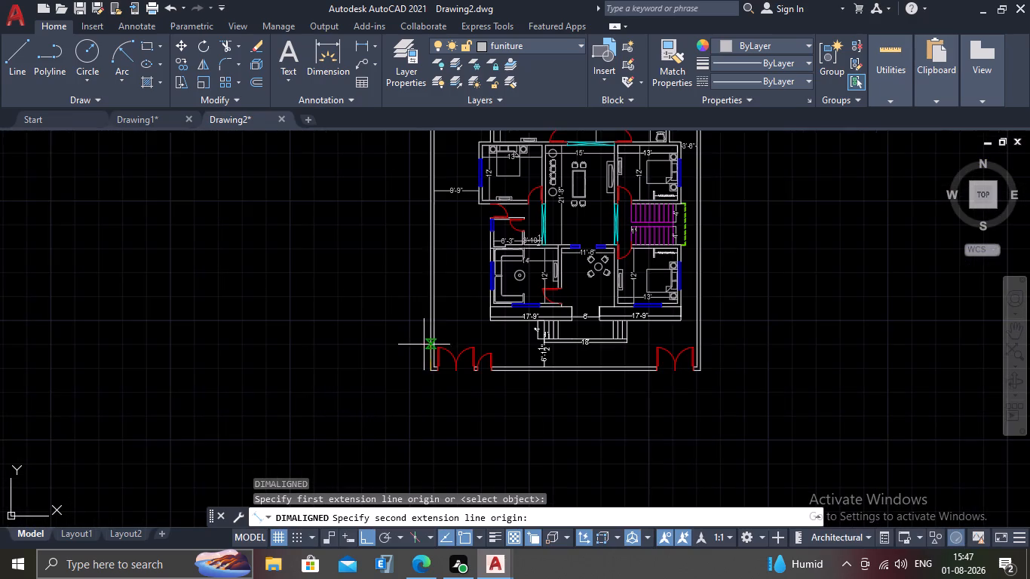
pyautogui.moveTo(430, 270); pyautogui.dragTo(431, 381, button='middle')
pyautogui.moveTo(429, 237); pyautogui.dragTo(432, 422, button='middle')
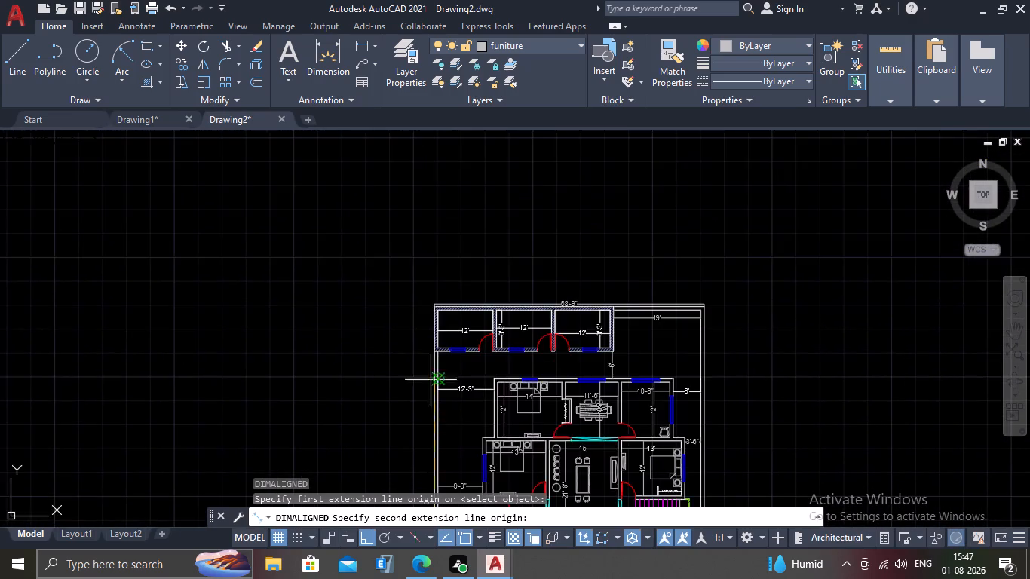
pyautogui.scroll(5, 428, 314)
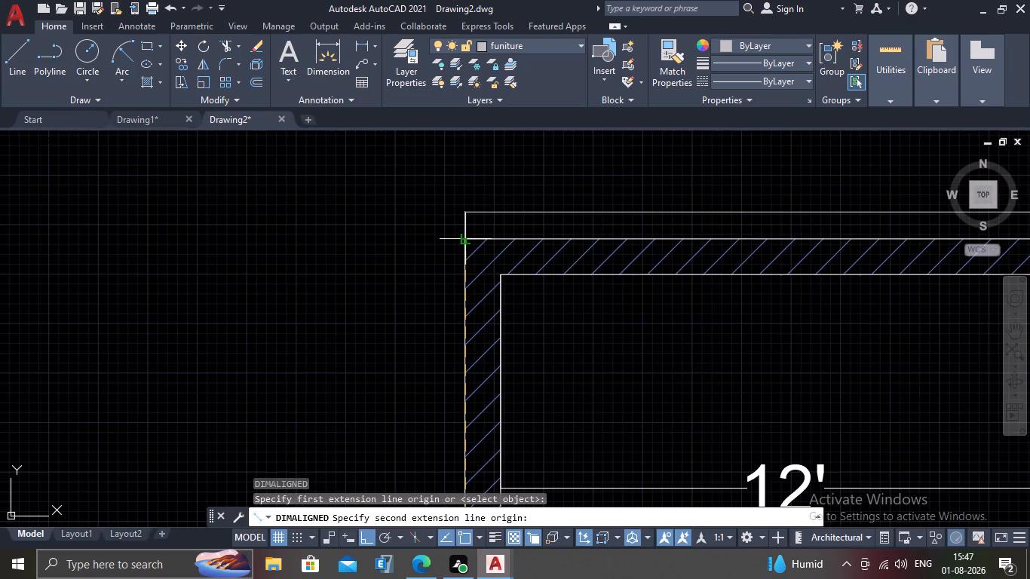
pyautogui.click(467, 237)
pyautogui.click(443, 243)
# Examine the dimensioned rooms and boundary clearances from the northern block down to the southern sitting room and bedroom.
pyautogui.scroll(-2, 440, 262)
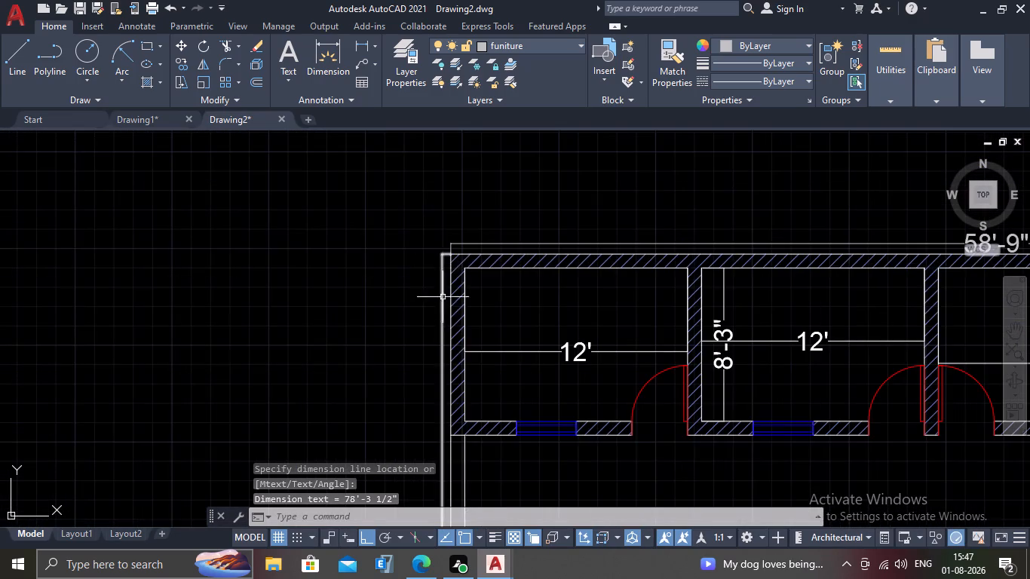
pyautogui.scroll(-2, 454, 324)
pyautogui.moveTo(478, 365); pyautogui.dragTo(458, 212, button='middle')
pyautogui.scroll(-1, 455, 259)
pyautogui.scroll(1, 459, 383)
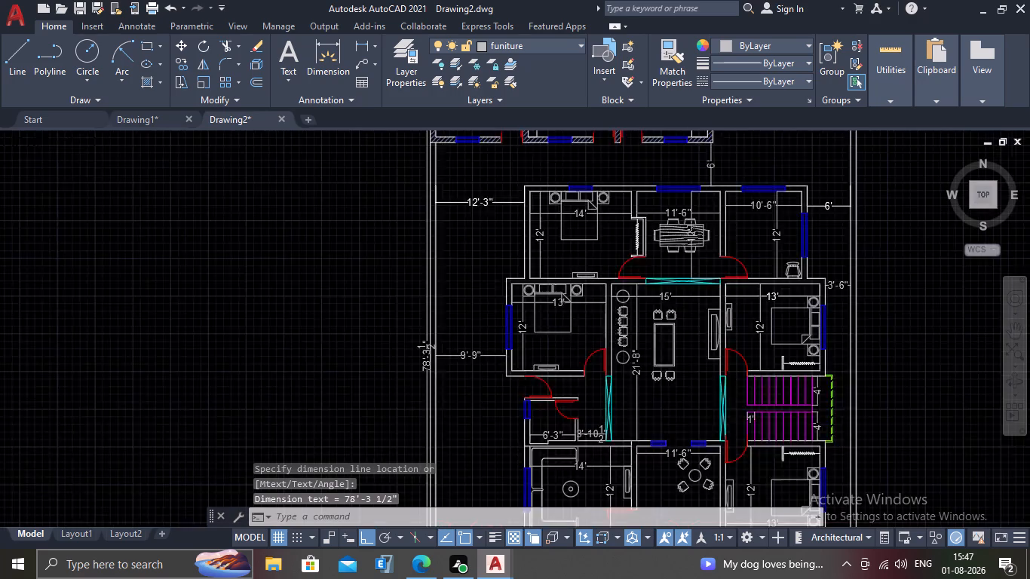
pyautogui.scroll(1, 459, 383)
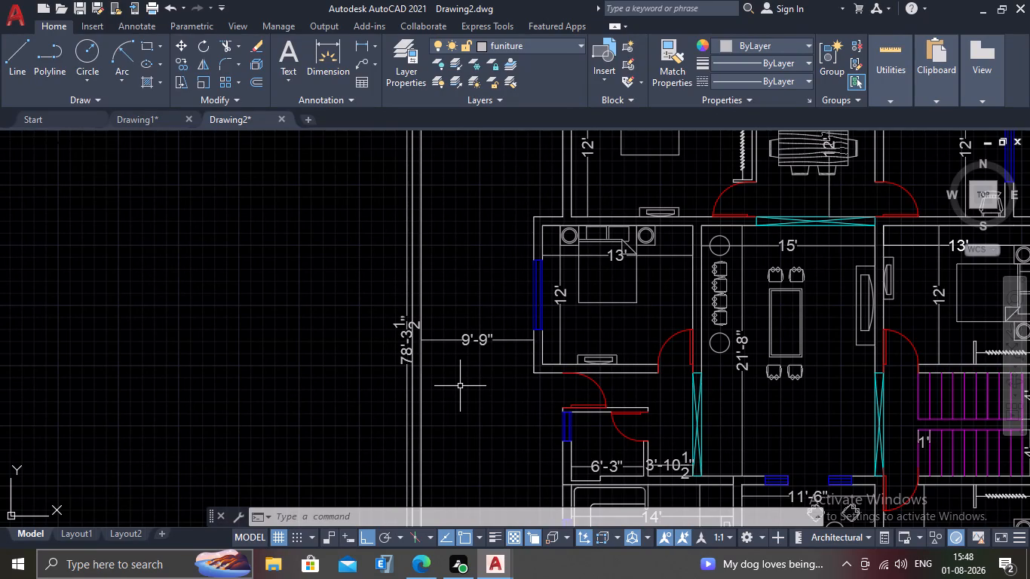
pyautogui.scroll(-1, 460, 386)
pyautogui.moveTo(599, 391); pyautogui.dragTo(556, 418, button='middle')
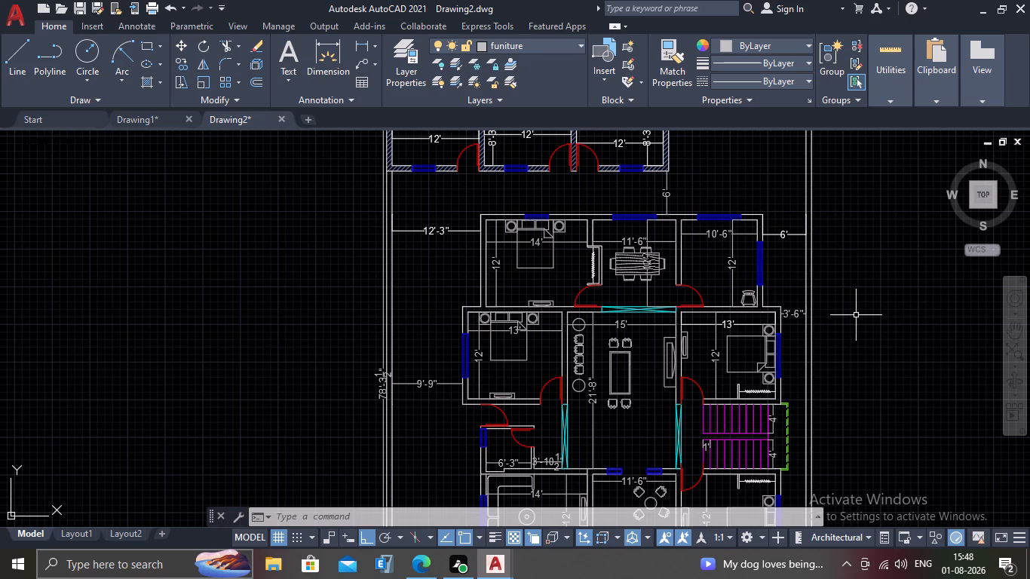
pyautogui.moveTo(848, 319); pyautogui.dragTo(750, 336, button='middle')
pyautogui.scroll(1, 667, 332)
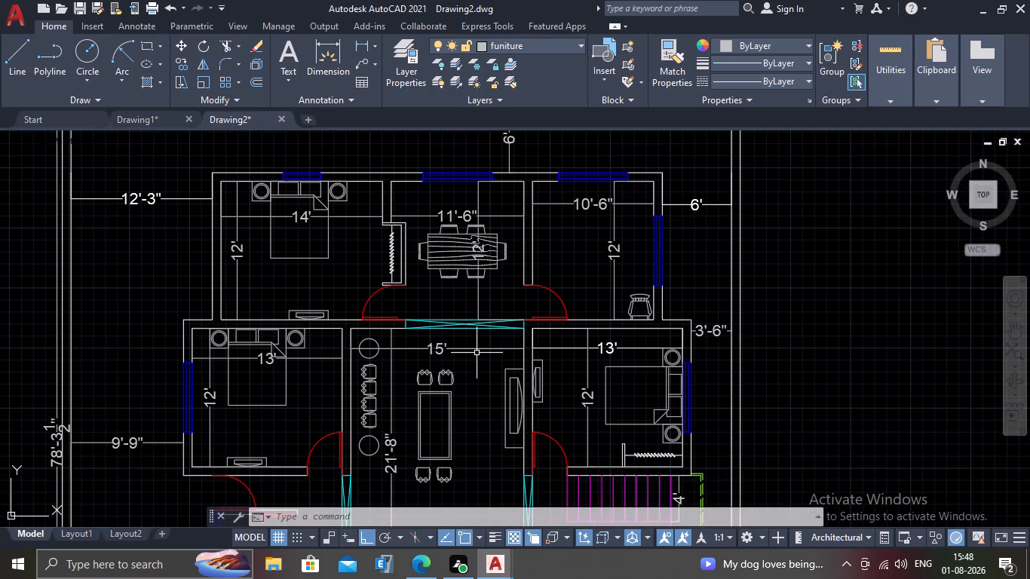
pyautogui.moveTo(477, 353); pyautogui.dragTo(467, 313, button='middle')
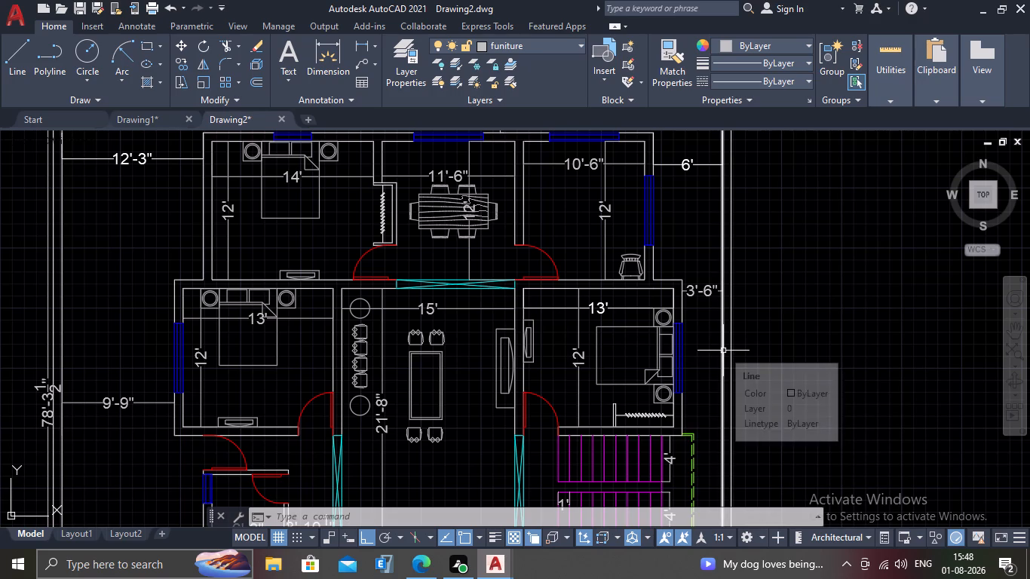
pyautogui.moveTo(723, 351); pyautogui.dragTo(712, 303, button='middle')
pyautogui.moveTo(605, 385); pyautogui.dragTo(620, 339, button='middle')
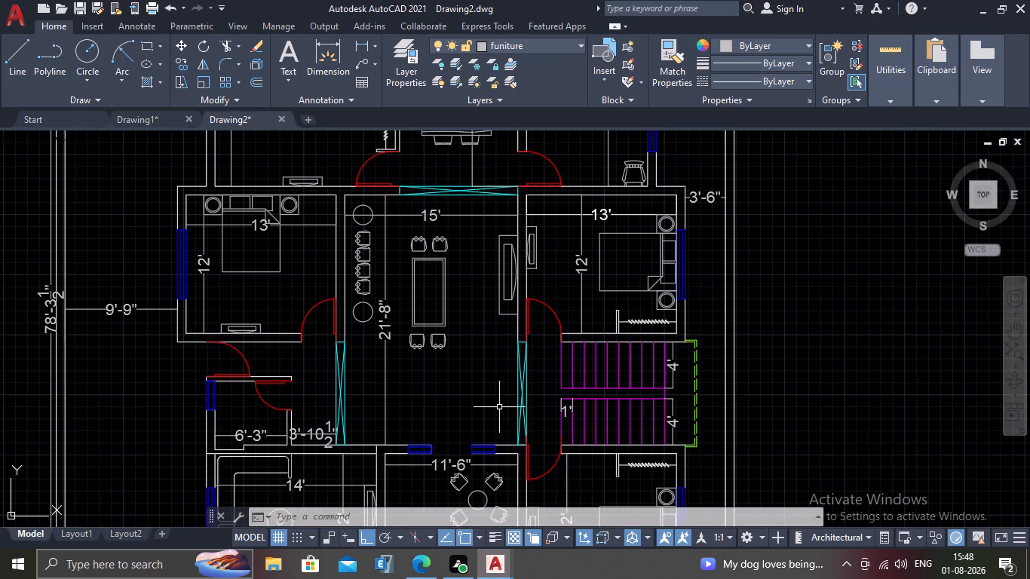
pyautogui.moveTo(462, 421); pyautogui.dragTo(495, 336, button='middle')
pyautogui.scroll(1, 464, 396)
pyautogui.scroll(-1, 464, 388)
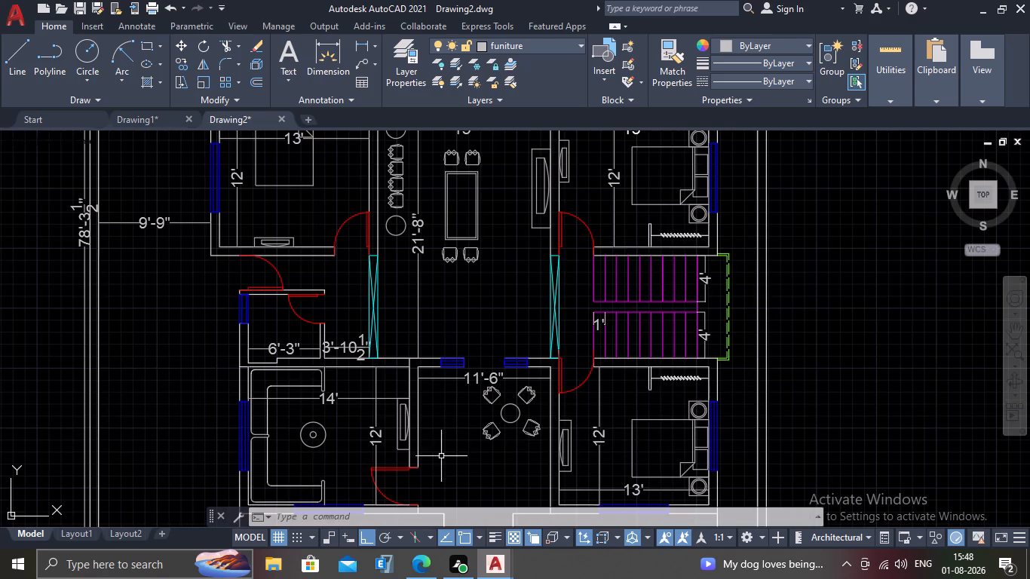
pyautogui.moveTo(449, 408); pyautogui.dragTo(501, 236, button='middle')
pyautogui.press('Escape')
# Copy the western double gate, with its end lines, from the south boundary wall to the empty space directly south of the plot.
pyautogui.scroll(-3, 494, 247)
pyautogui.scroll(1, 487, 357)
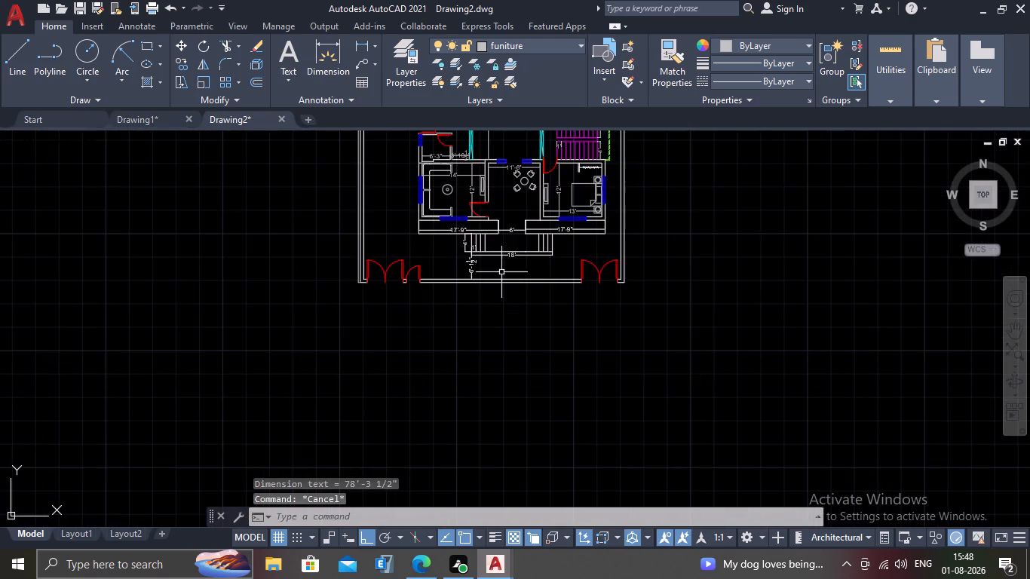
pyautogui.scroll(5, 370, 266)
pyautogui.click(731, 169)
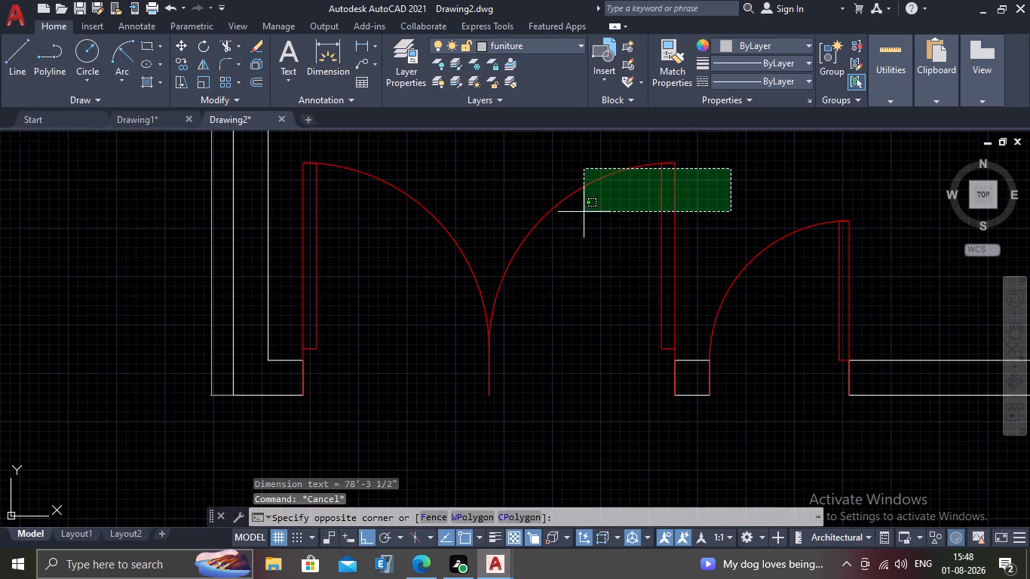
pyautogui.press('Escape')
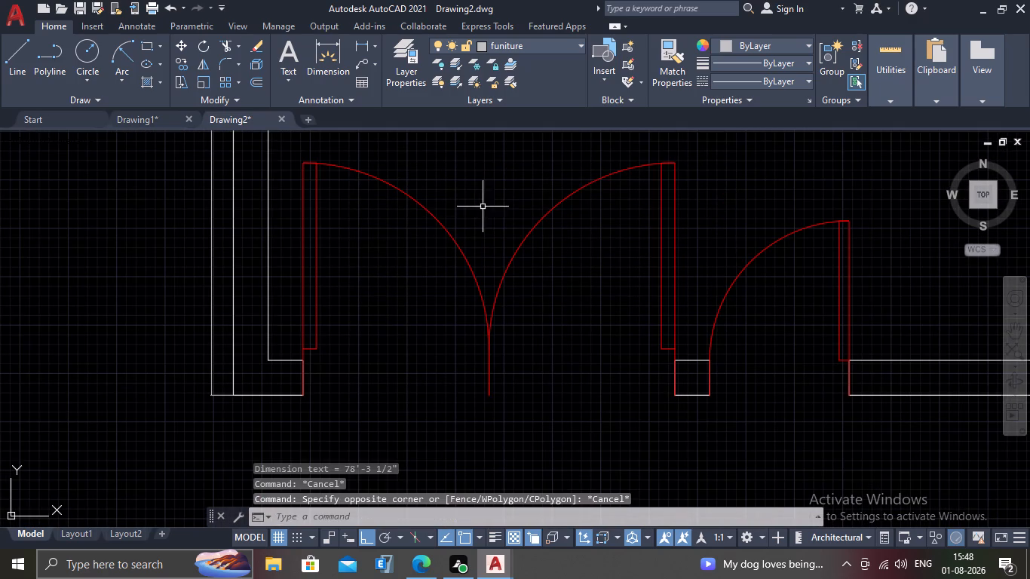
pyautogui.moveTo(279, 147); pyautogui.dragTo(592, 343)
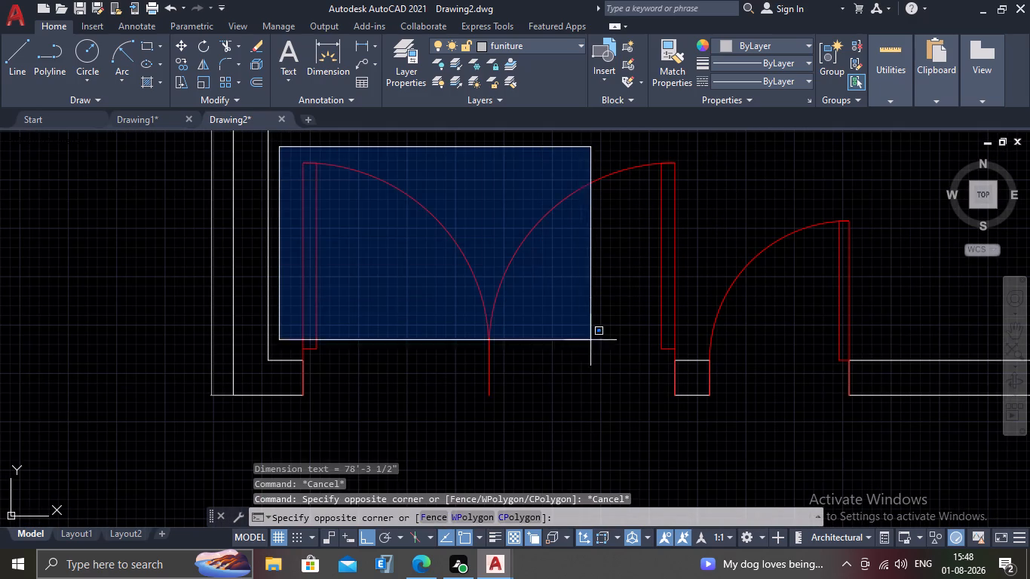
pyautogui.moveTo(592, 343); pyautogui.dragTo(688, 459)
pyautogui.moveTo(508, 430); pyautogui.dragTo(504, 353, button='middle')
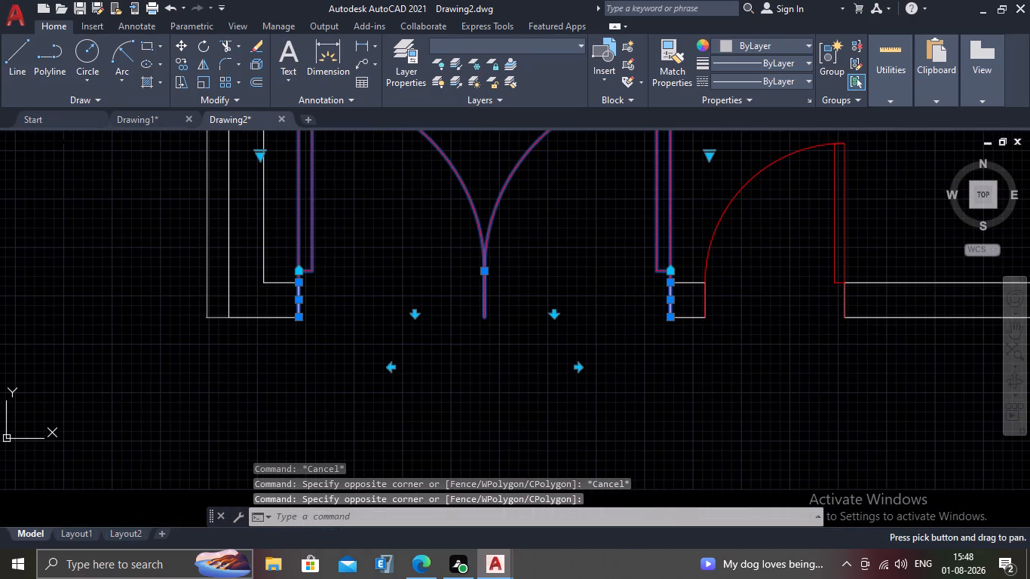
pyautogui.write('CO')
pyautogui.press('Return')
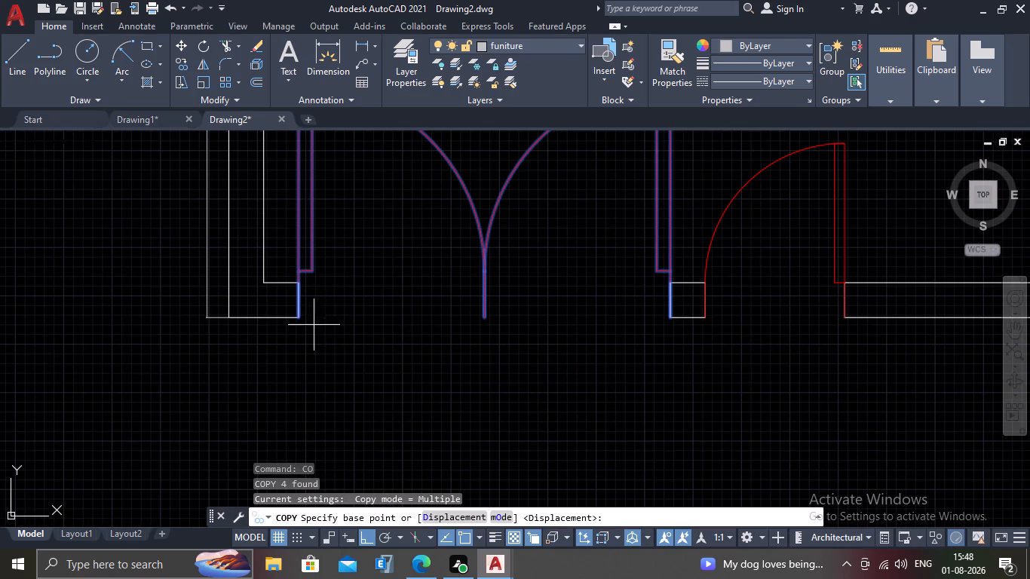
pyautogui.click(302, 319)
pyautogui.scroll(-2, 307, 386)
pyautogui.moveTo(333, 400); pyautogui.dragTo(331, 369, button='middle')
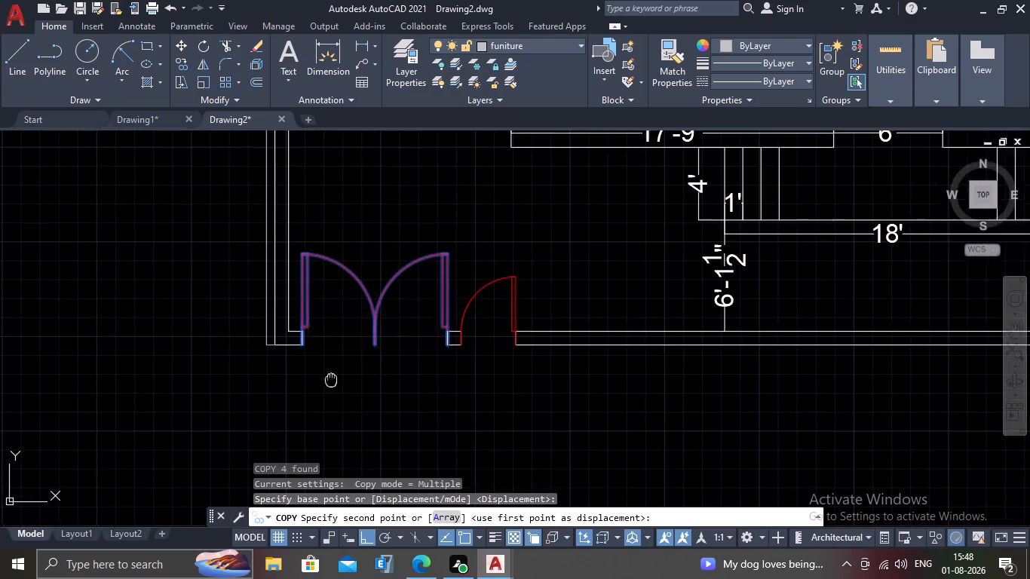
pyautogui.moveTo(331, 369); pyautogui.dragTo(346, 247, button='middle')
pyautogui.scroll(-1, 357, 289)
pyautogui.click(373, 372)
pyautogui.press('Escape')
# Draw a line between the facing lower corners of the two windows in the wall north of the 11'-6" wide room.
pyautogui.scroll(-3, 460, 287)
pyautogui.moveTo(507, 252); pyautogui.dragTo(513, 311, button='middle')
pyautogui.scroll(5, 526, 263)
pyautogui.moveTo(520, 239); pyautogui.dragTo(520, 243, button='middle')
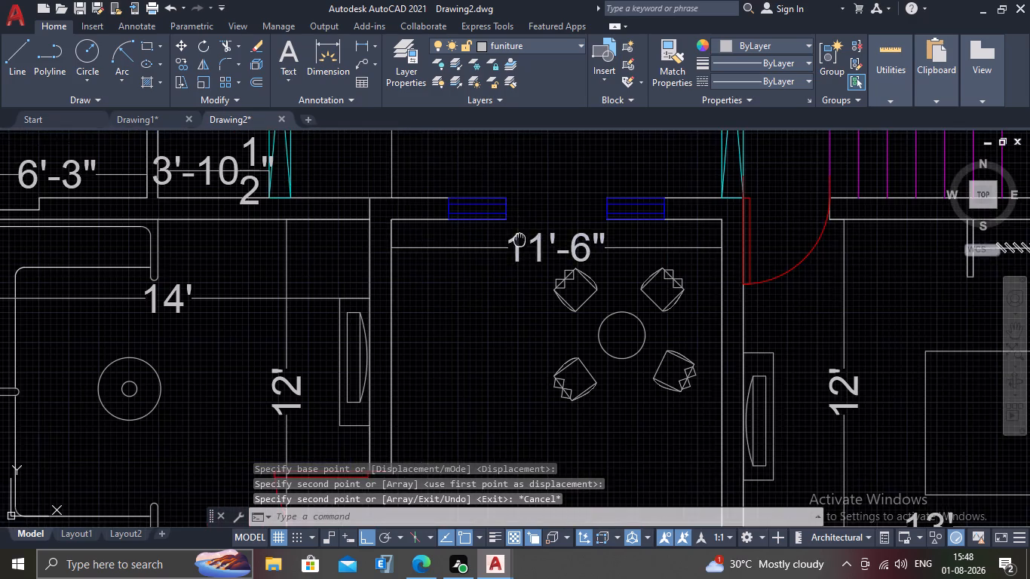
pyautogui.moveTo(520, 243); pyautogui.dragTo(506, 288, button='middle')
pyautogui.scroll(2, 506, 288)
pyautogui.press('l')
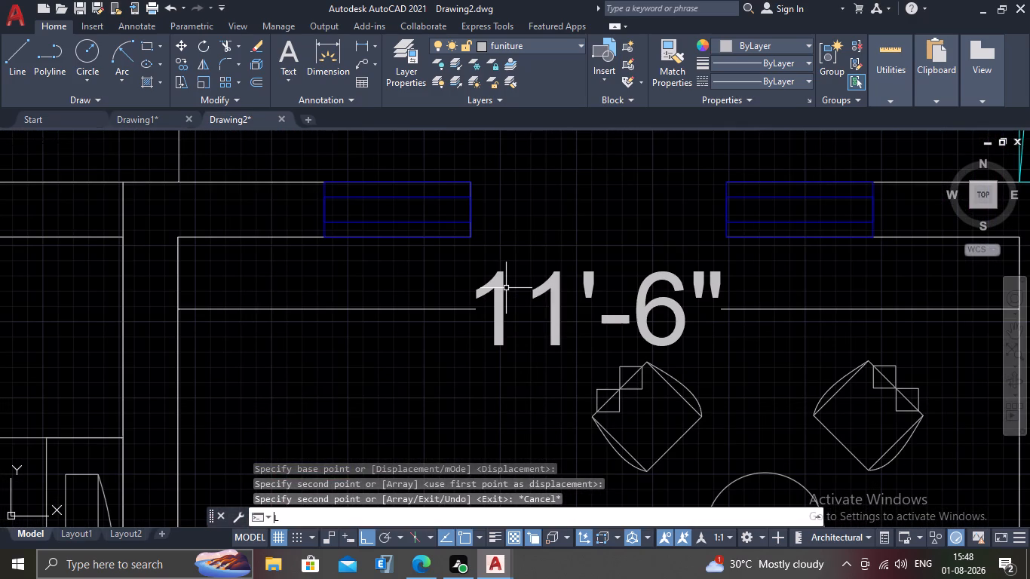
pyautogui.press('Return')
pyautogui.scroll(2, 487, 240)
pyautogui.click(446, 234)
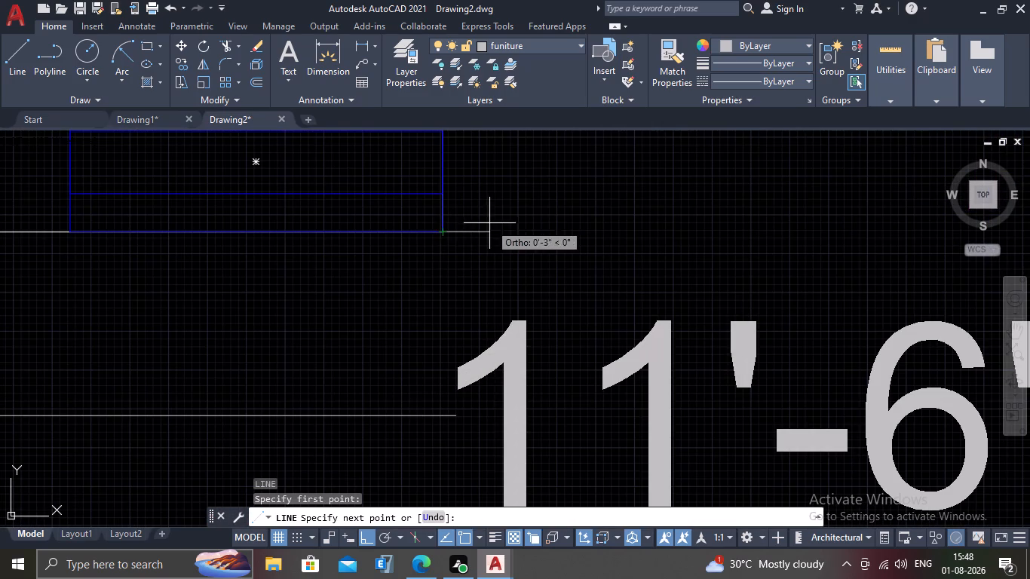
pyautogui.scroll(-2, 489, 223)
pyautogui.click(729, 228)
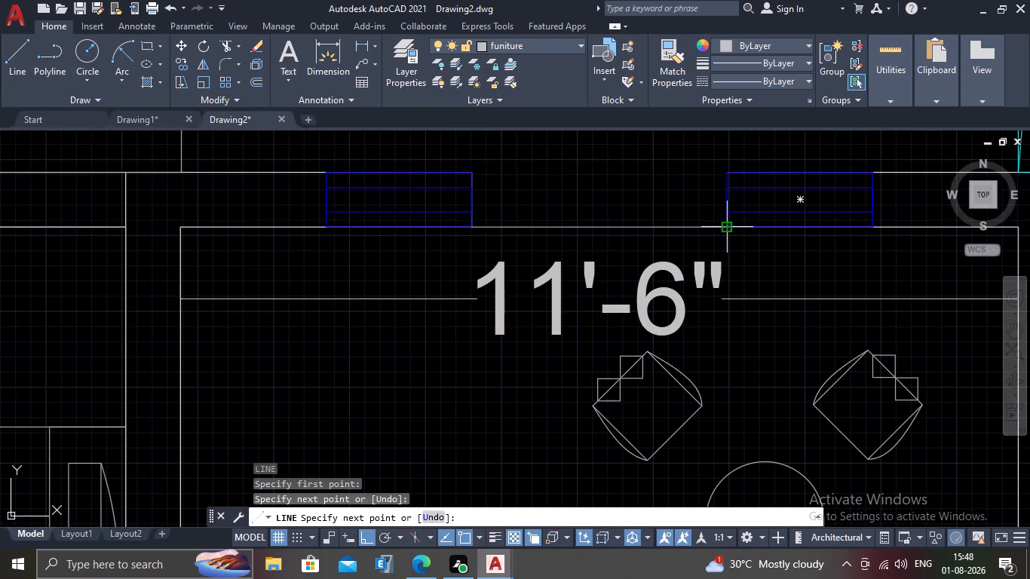
pyautogui.press('Escape')
# Move that line about 42' straight south, into the empty space outside the plot near the copied gate.
pyautogui.click(687, 211)
pyautogui.click(658, 246)
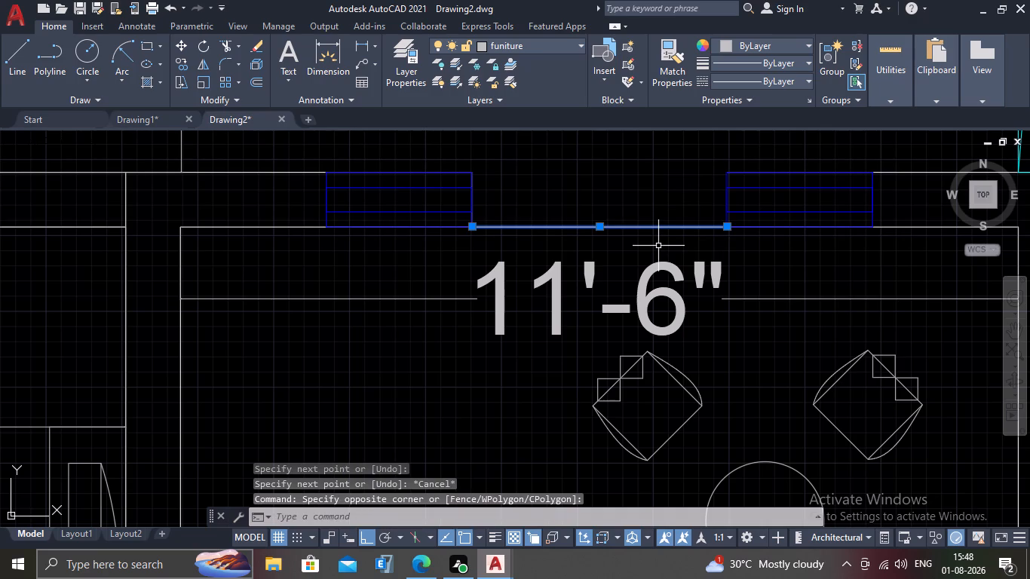
pyautogui.press('m')
pyautogui.press('Return')
pyautogui.click(473, 226)
pyautogui.scroll(-2, 476, 219)
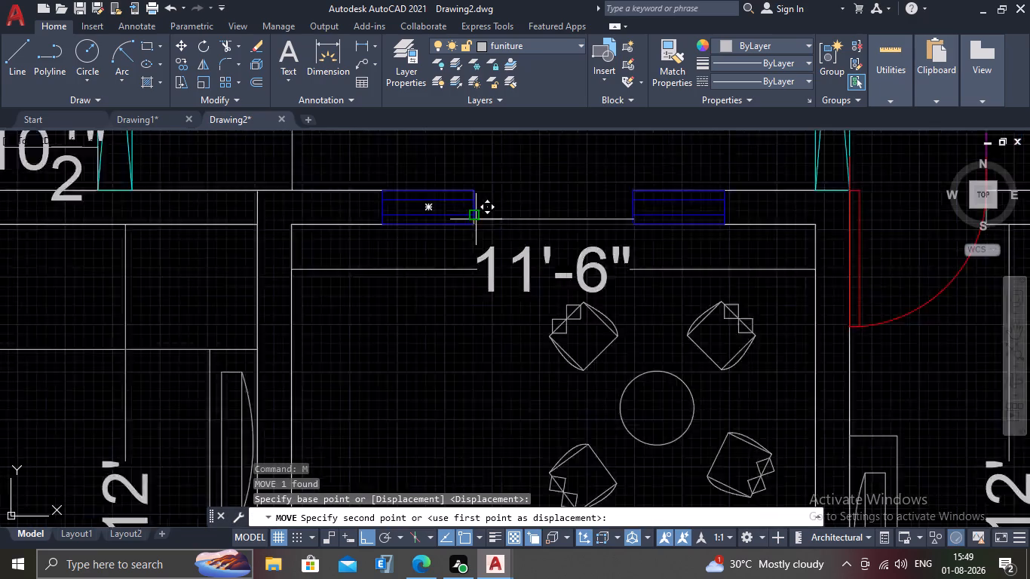
pyautogui.scroll(-3, 476, 219)
pyautogui.moveTo(468, 339); pyautogui.dragTo(449, 171, button='middle')
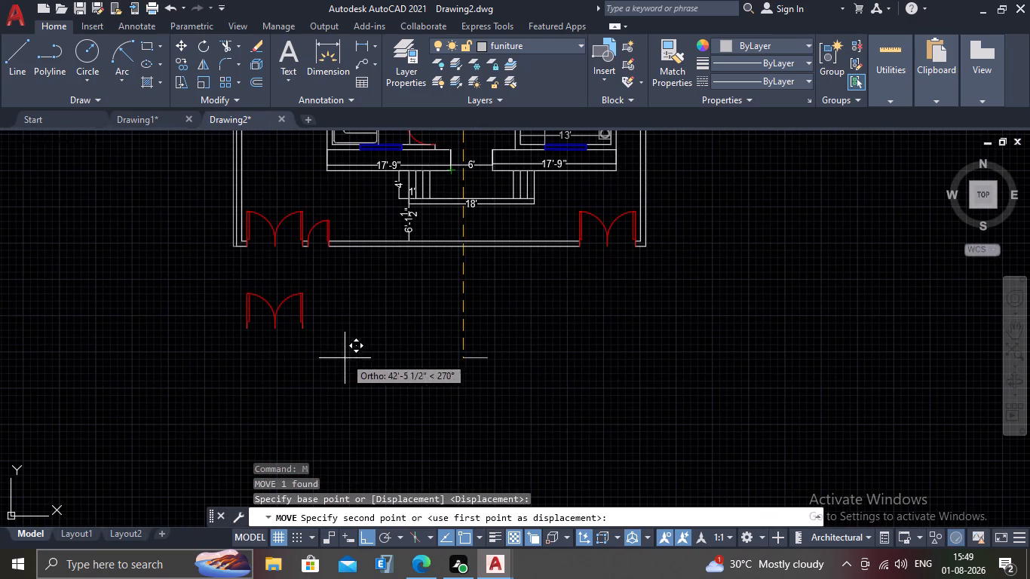
pyautogui.click(345, 351)
pyautogui.press('Escape')
# Move the copied double gate by its lower west endpoint onto the west end of the line.
pyautogui.scroll(2, 347, 347)
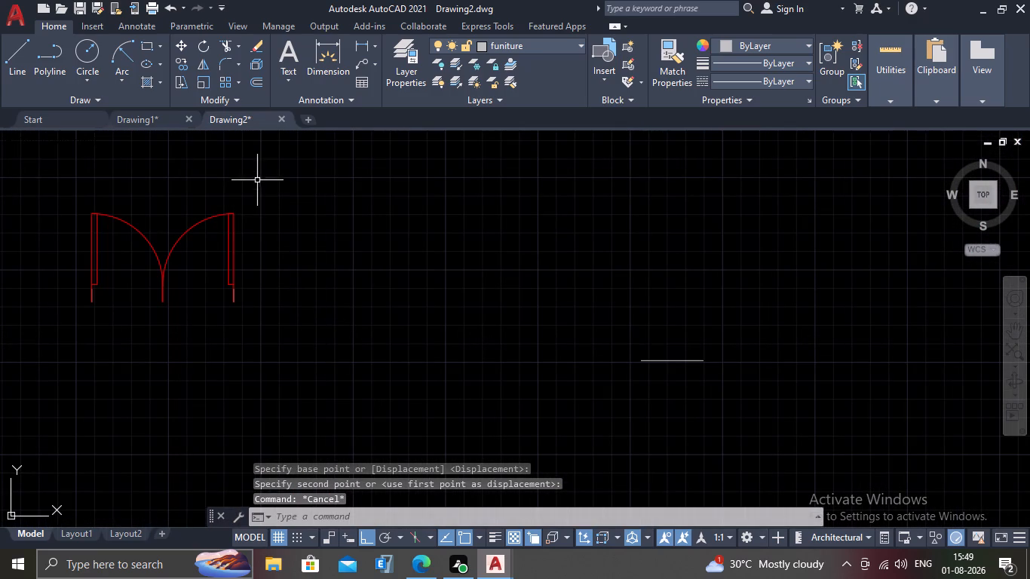
pyautogui.moveTo(259, 176); pyautogui.dragTo(259, 186)
pyautogui.click(58, 354)
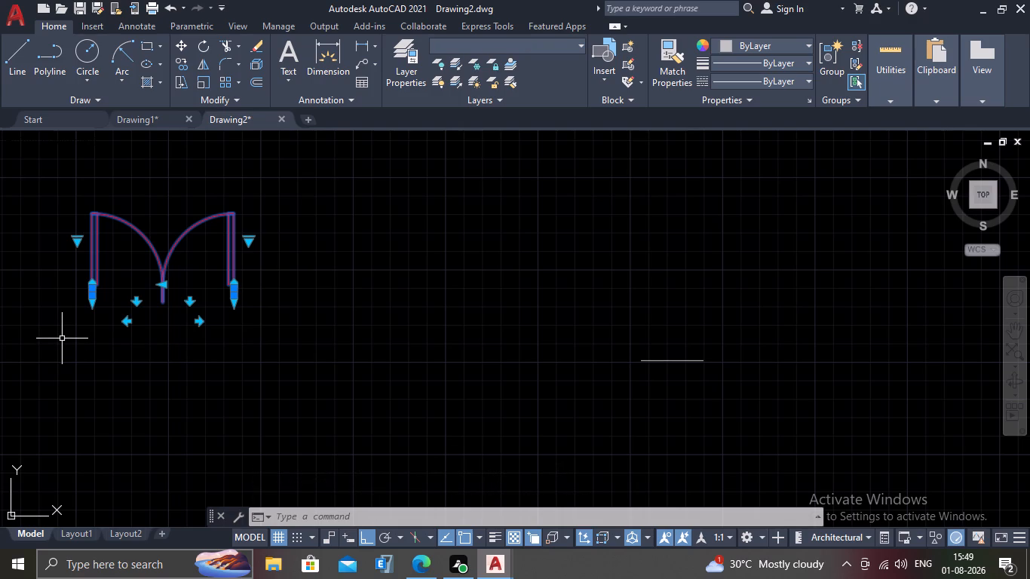
pyautogui.press('m')
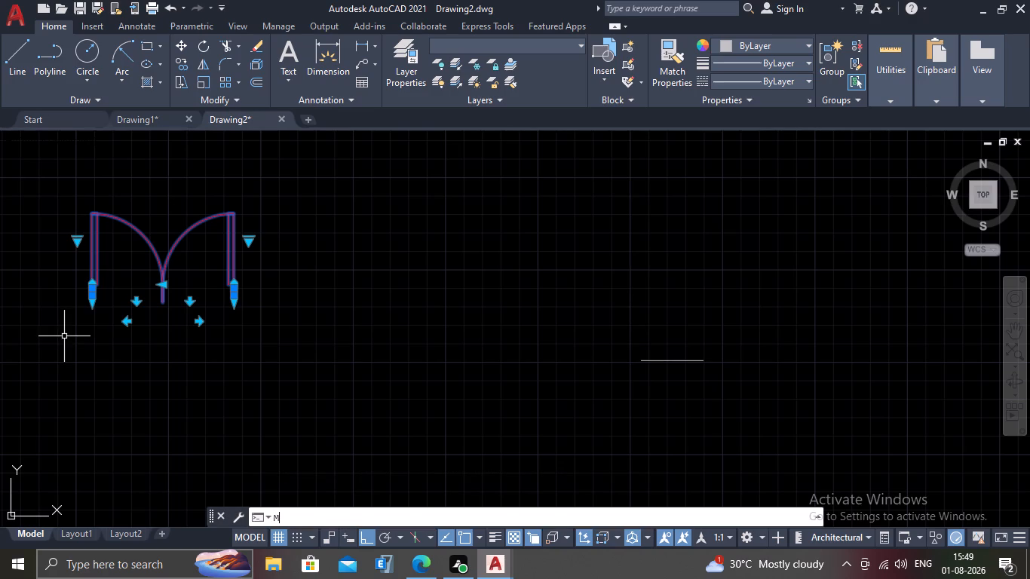
pyautogui.press('Return')
pyautogui.scroll(2, 84, 314)
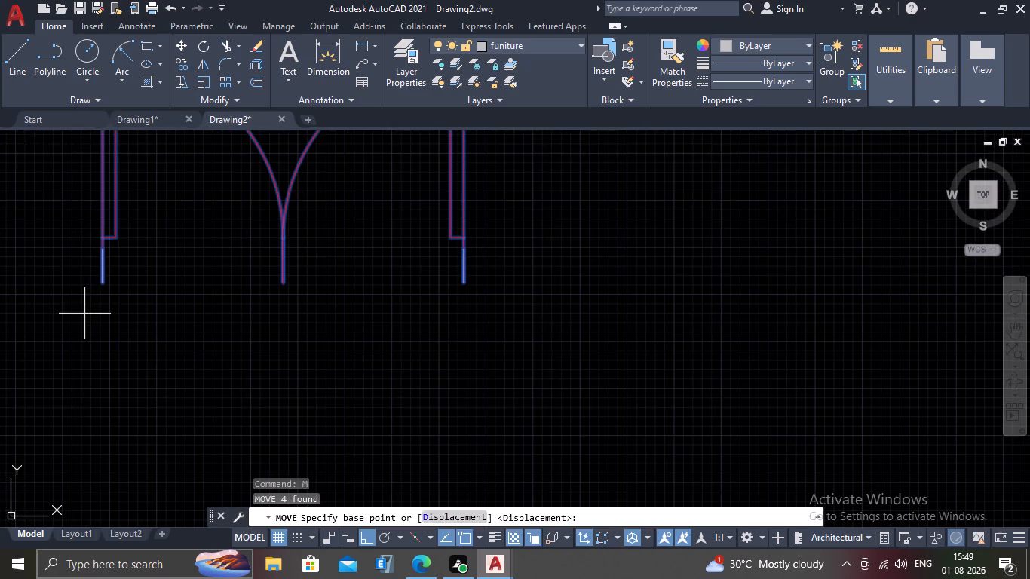
pyautogui.moveTo(84, 314); pyautogui.dragTo(132, 329, button='middle')
pyautogui.scroll(1, 132, 314)
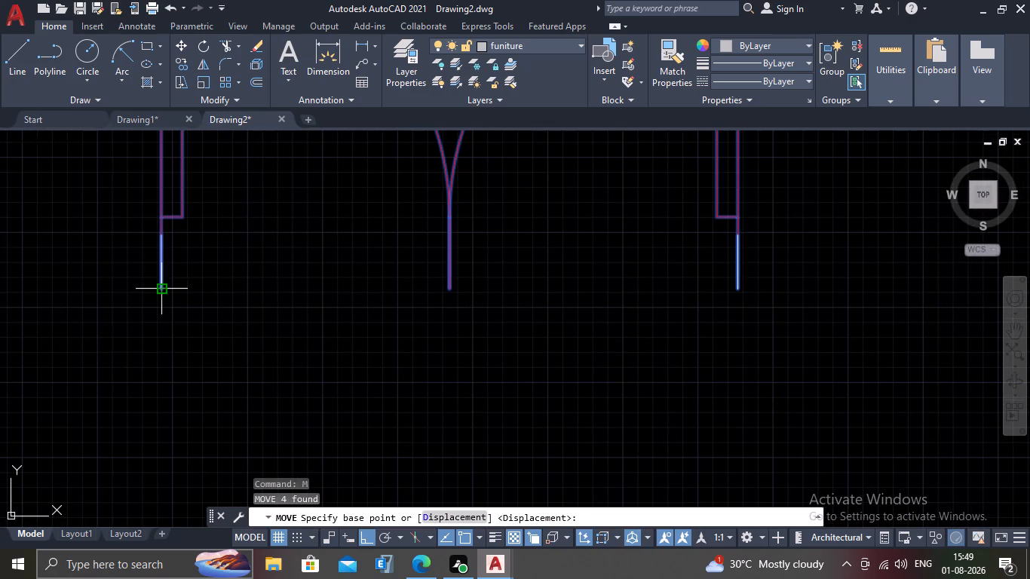
pyautogui.click(159, 291)
pyautogui.scroll(-3, 158, 296)
pyautogui.scroll(2, 338, 333)
pyautogui.scroll(-1, 678, 331)
pyautogui.scroll(1, 679, 332)
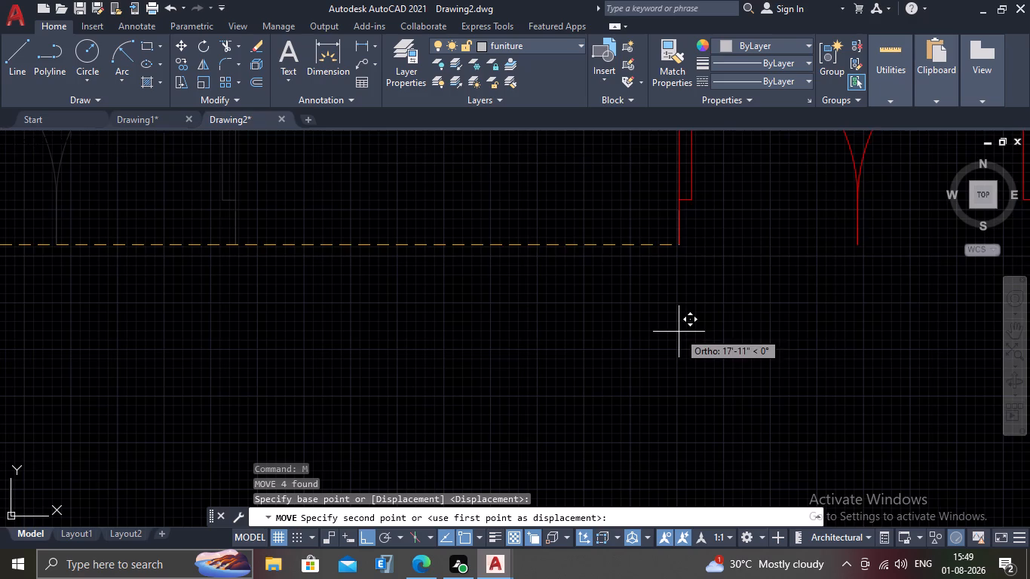
pyautogui.scroll(2, 639, 331)
pyautogui.scroll(-6, 613, 325)
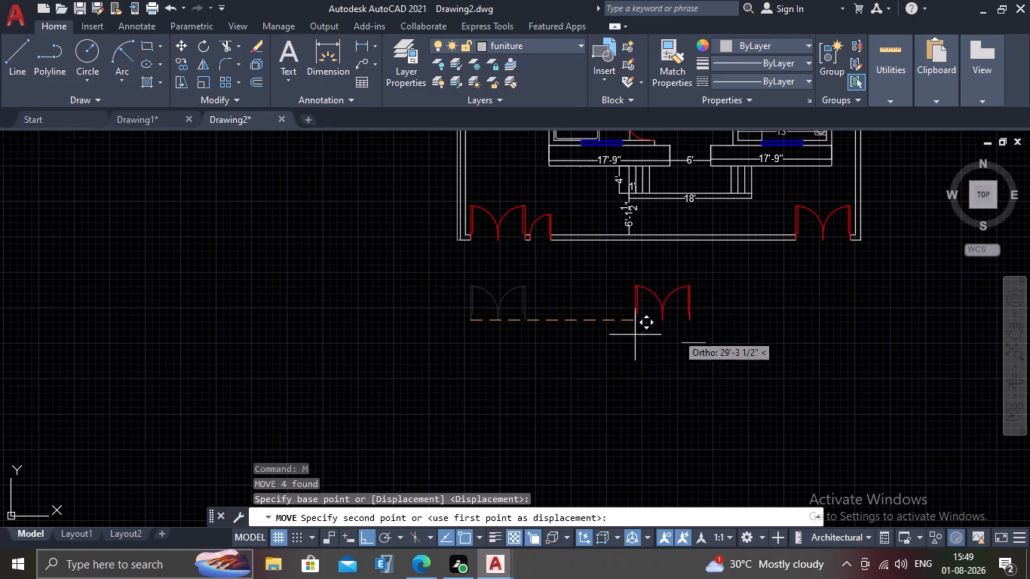
pyautogui.moveTo(724, 323); pyautogui.dragTo(685, 317, button='middle')
pyautogui.scroll(2, 664, 357)
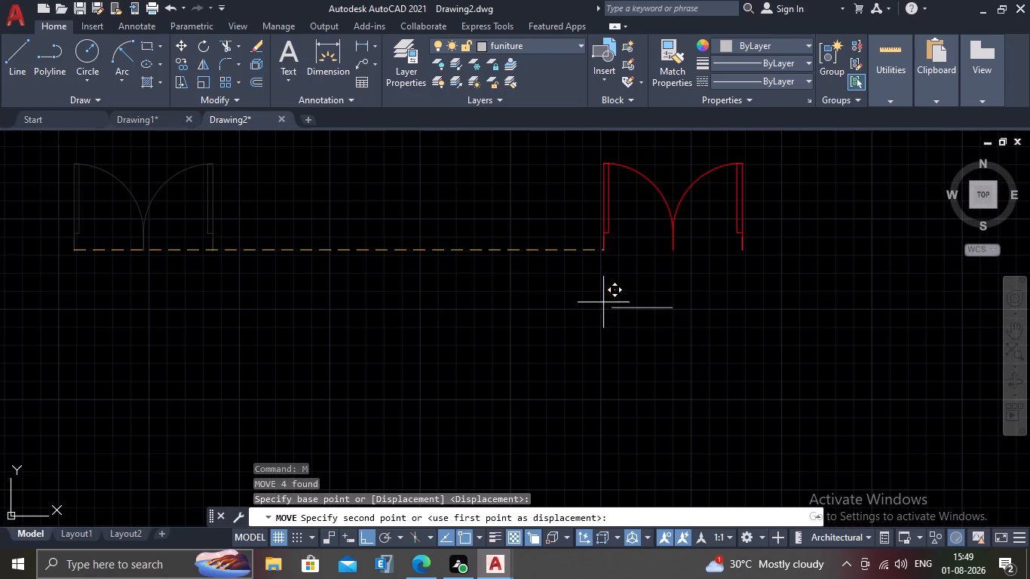
pyautogui.scroll(3, 613, 305)
pyautogui.click(605, 309)
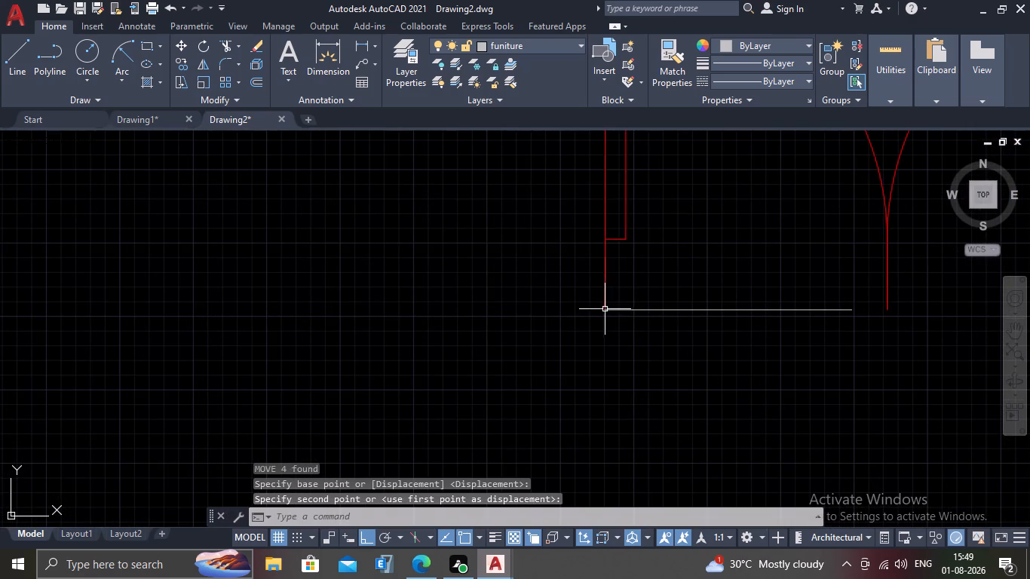
pyautogui.press('Escape')
# Scale the copied double gate by reference from its lower west corner so its overall width matches the line's length.
pyautogui.scroll(-2, 599, 311)
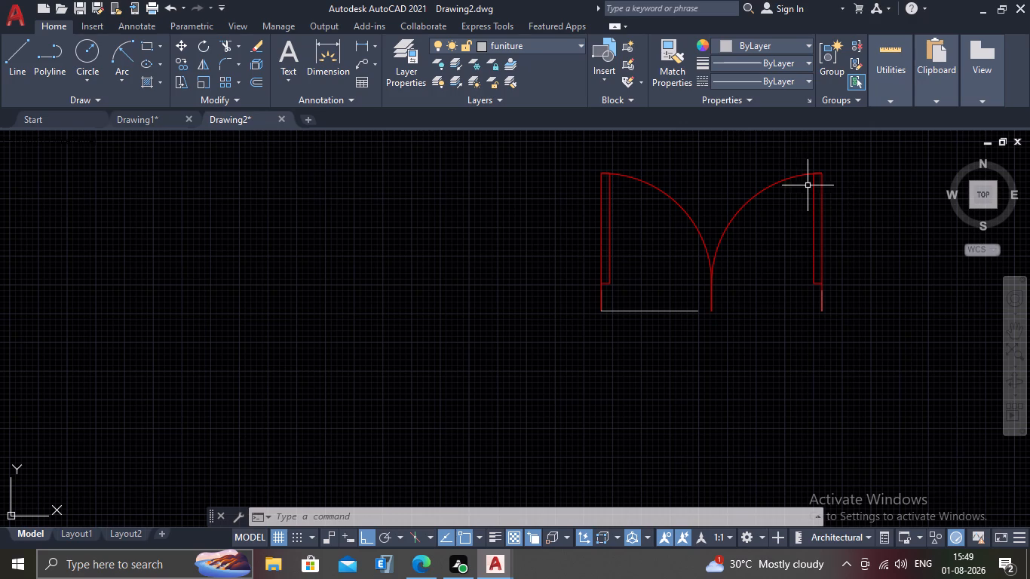
pyautogui.click(849, 173)
pyautogui.click(527, 260)
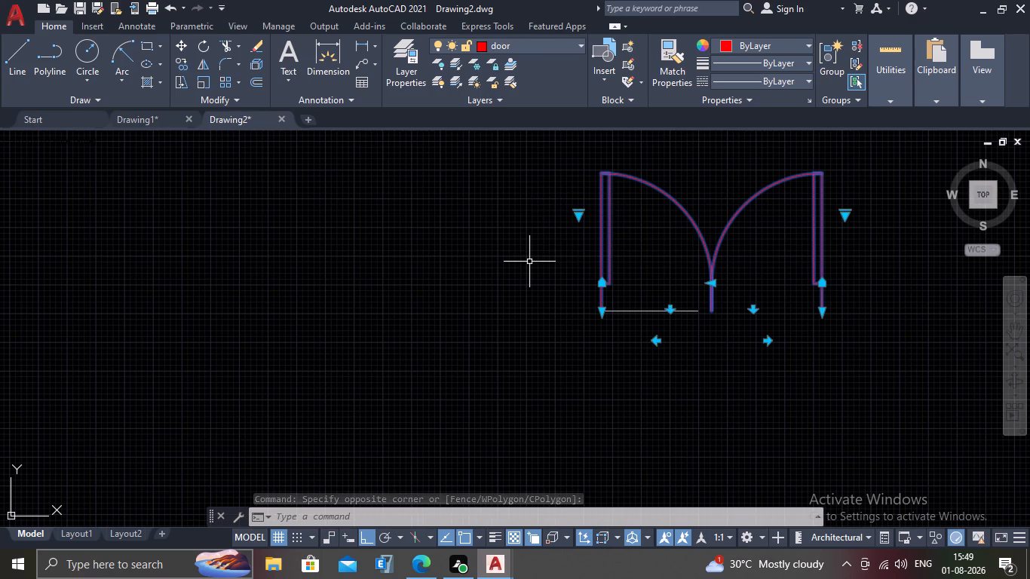
pyautogui.write('SC')
pyautogui.press('Return')
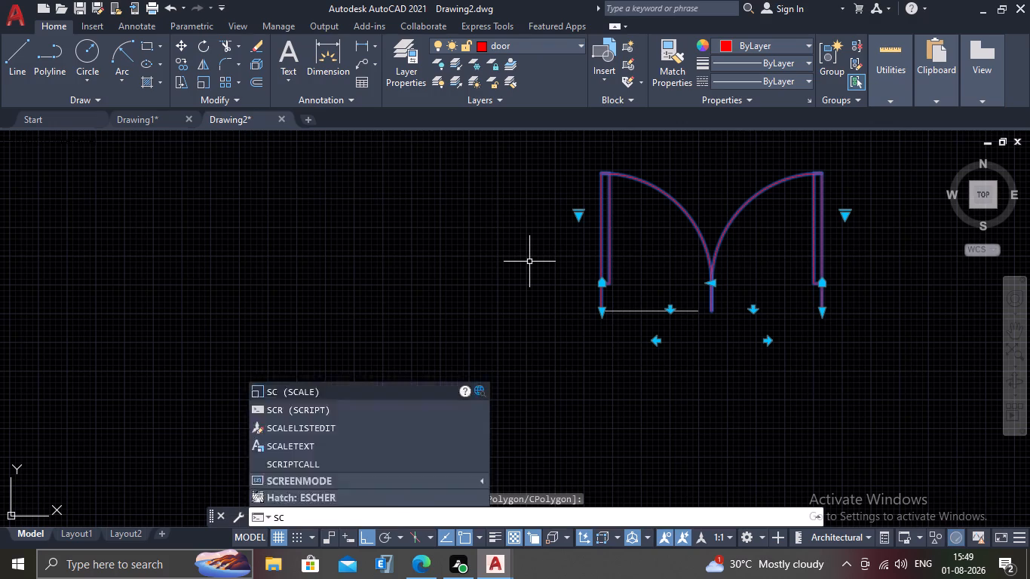
pyautogui.scroll(2, 612, 322)
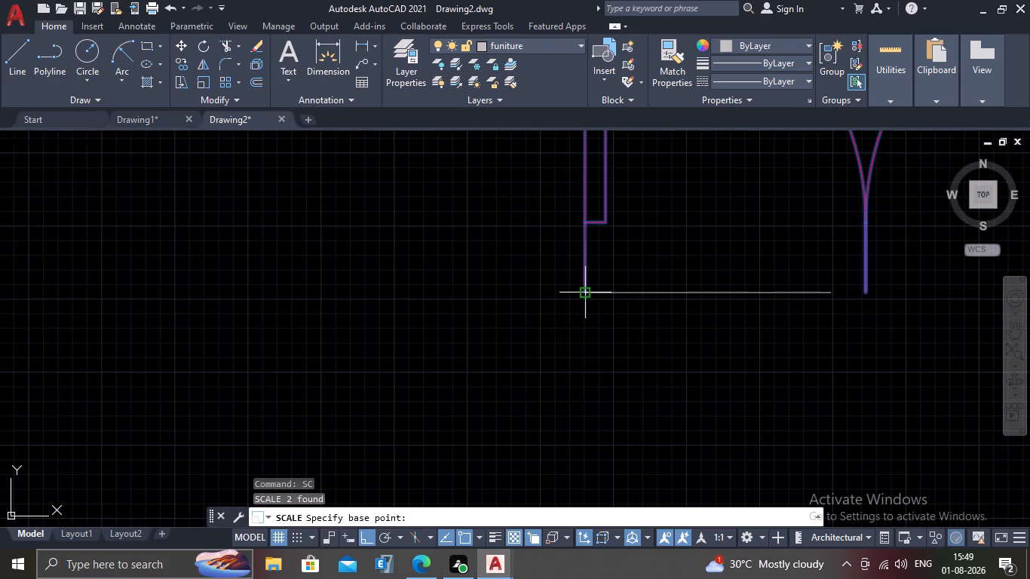
pyautogui.click(587, 289)
pyautogui.scroll(-2, 586, 293)
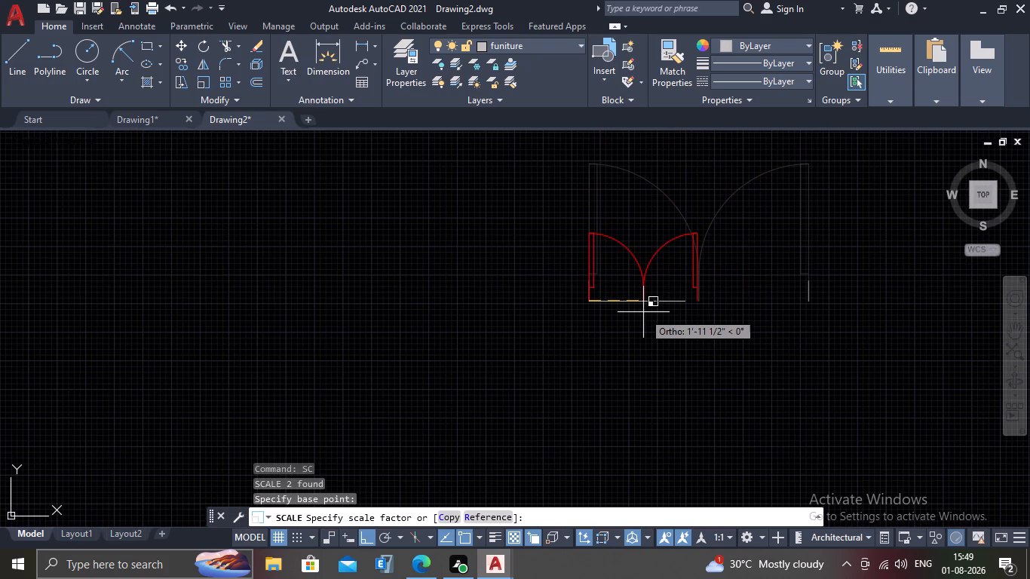
pyautogui.press('r')
pyautogui.press('Return')
pyautogui.click(587, 304)
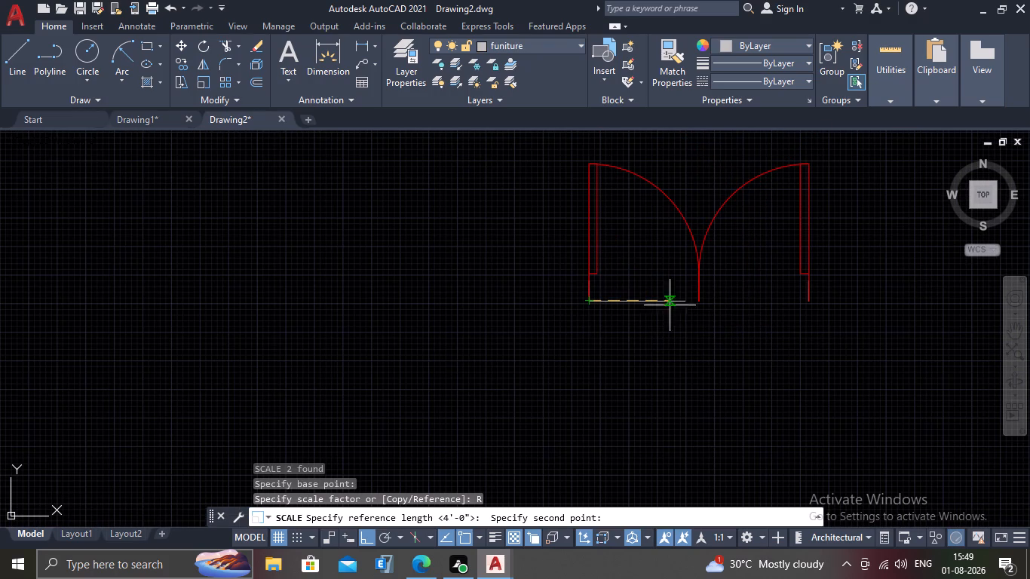
pyautogui.click(809, 300)
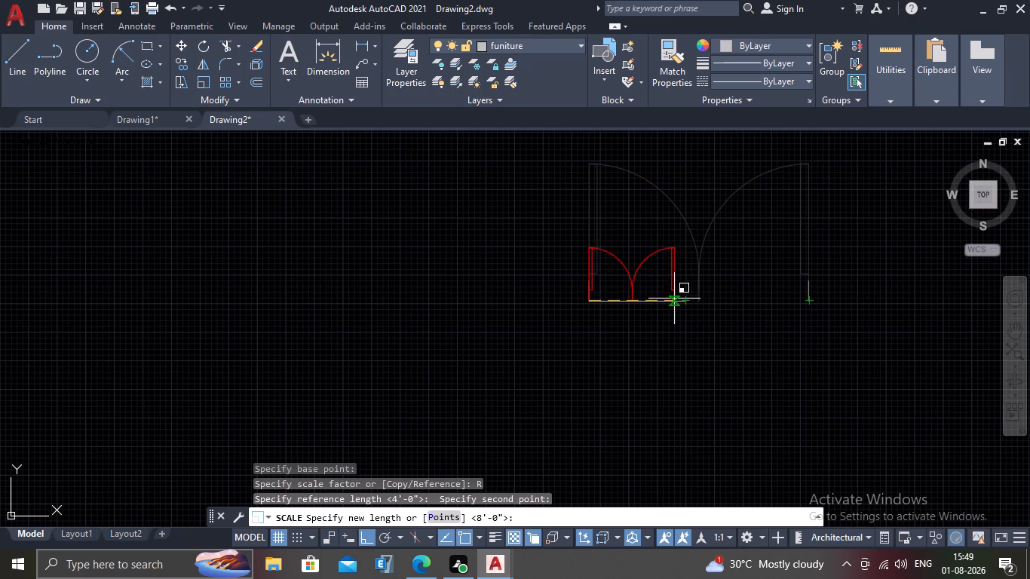
pyautogui.scroll(4, 674, 299)
pyautogui.click(739, 316)
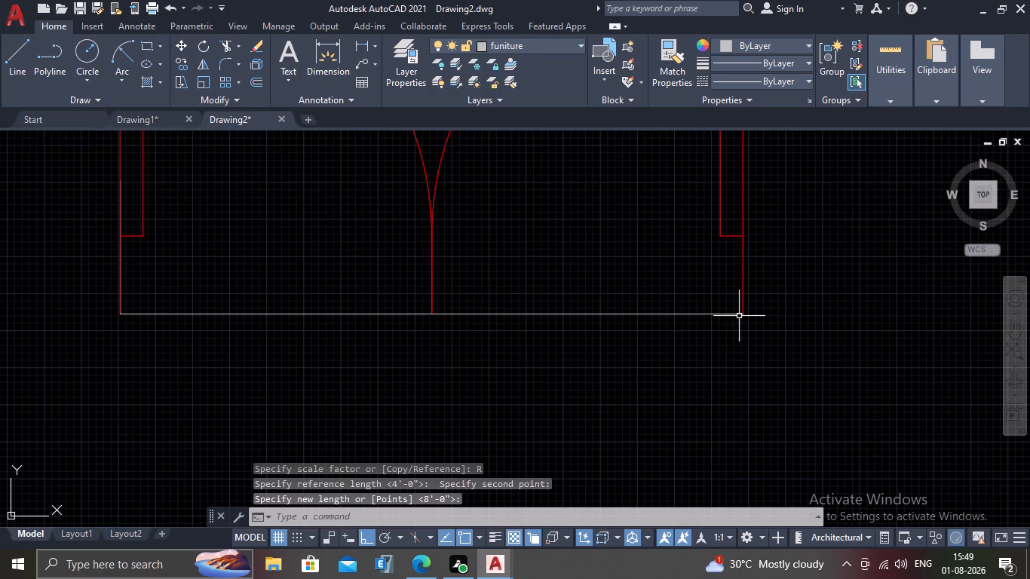
pyautogui.press('Escape')
# Delete the guide line beneath the scaled double door.
pyautogui.scroll(-3, 725, 344)
pyautogui.click(700, 334)
pyautogui.click(683, 373)
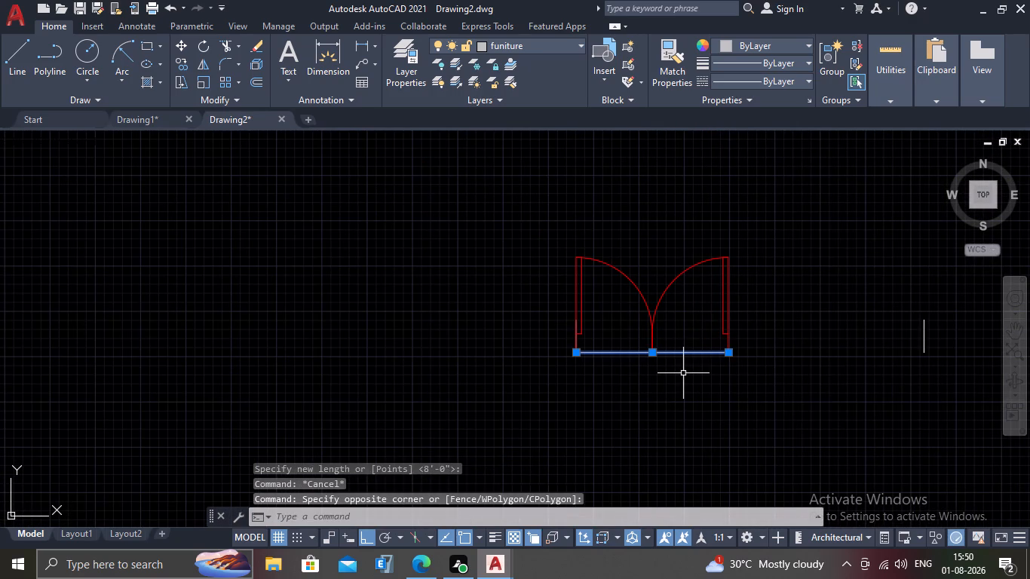
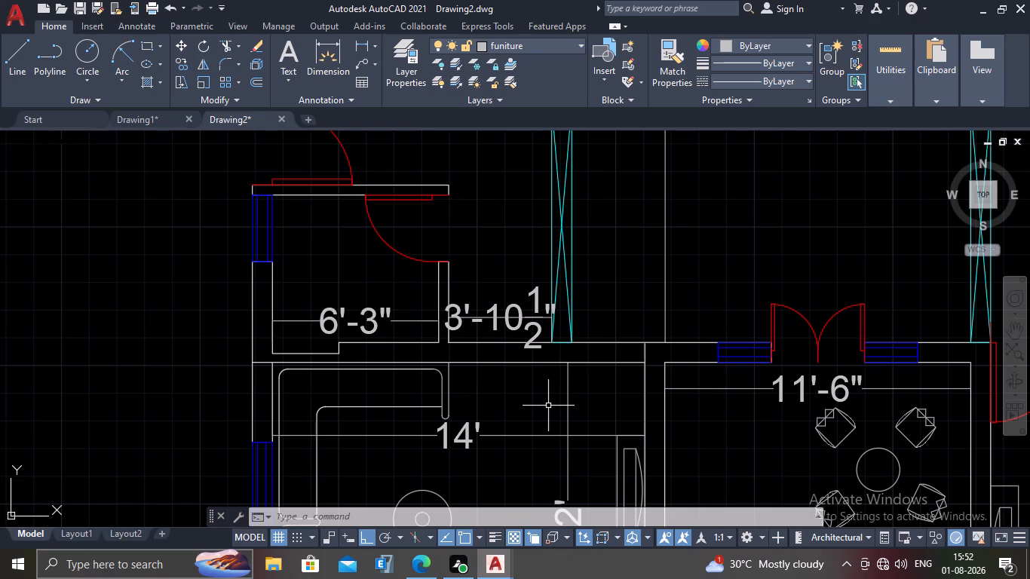
# Review the furnished floor plan from the hall's new double door and southern rooms up to the hatched northern row of rooms.
pyautogui.scroll(-1, 592, 329)
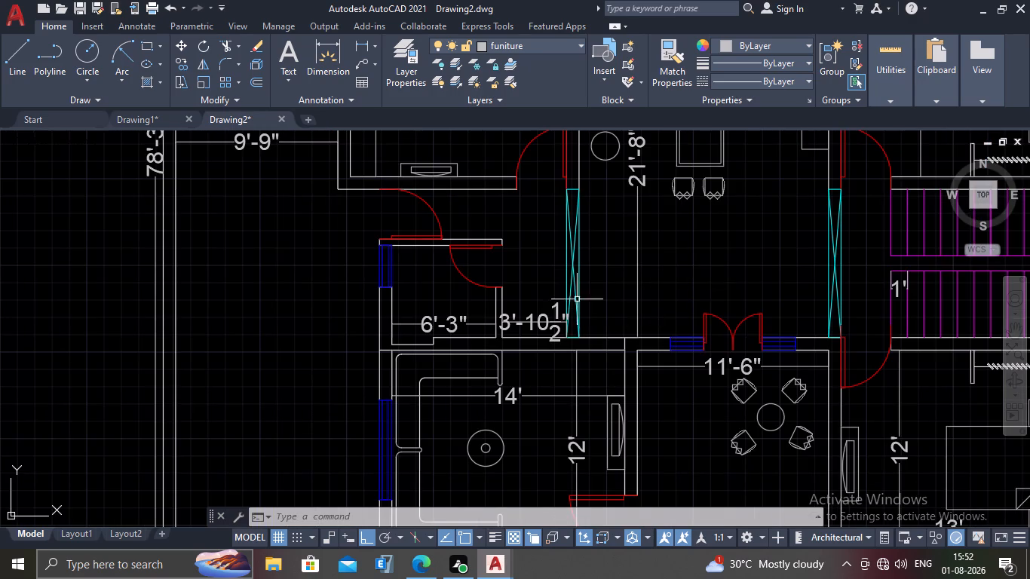
pyautogui.scroll(-1, 526, 309)
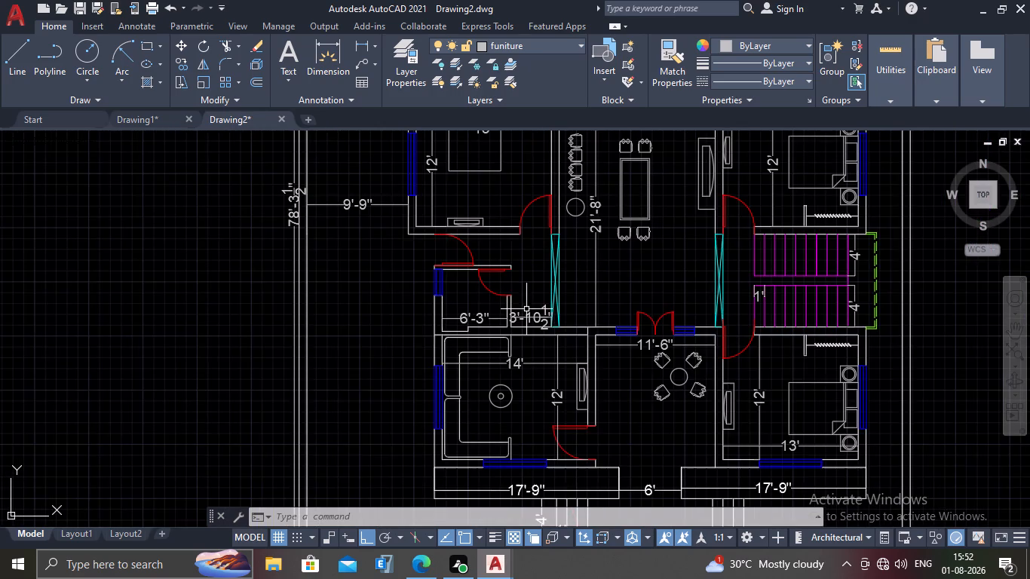
pyautogui.scroll(1, 526, 309)
pyautogui.scroll(-1, 594, 265)
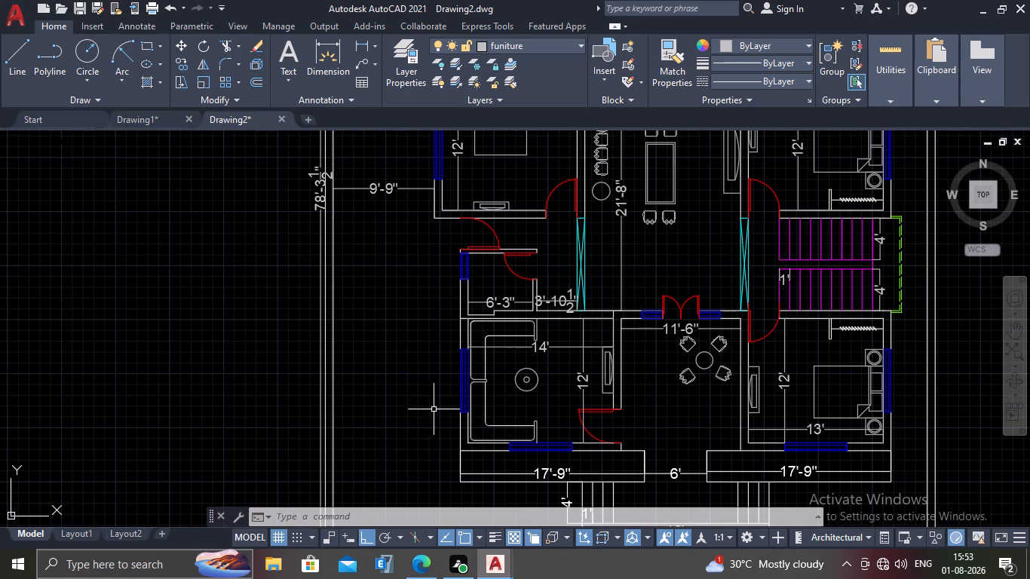
pyautogui.scroll(2, 536, 395)
pyautogui.scroll(-1, 536, 391)
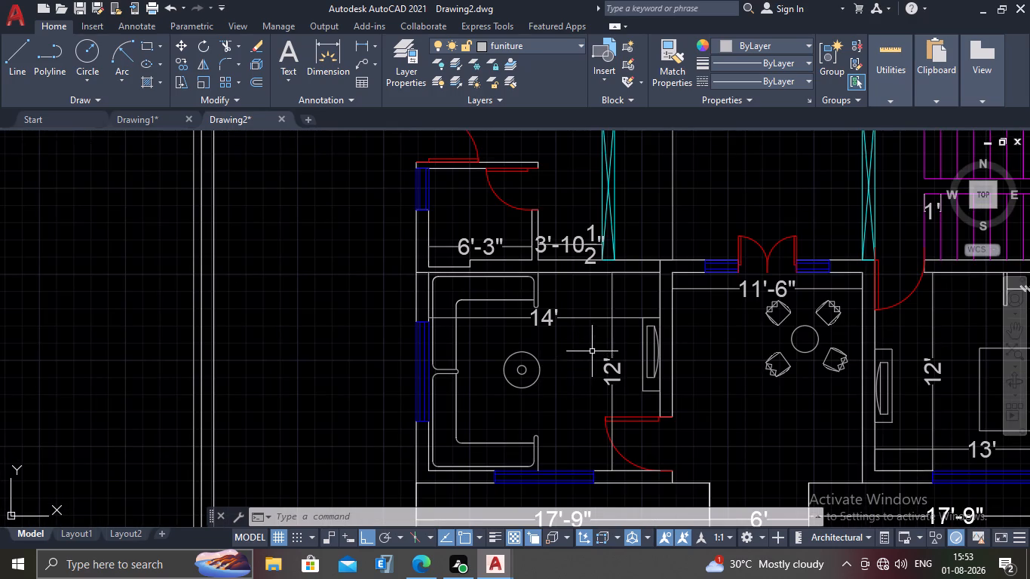
pyautogui.scroll(-2, 593, 351)
pyautogui.moveTo(636, 348); pyautogui.dragTo(536, 439, button='middle')
pyautogui.moveTo(501, 216); pyautogui.dragTo(520, 304, button='middle')
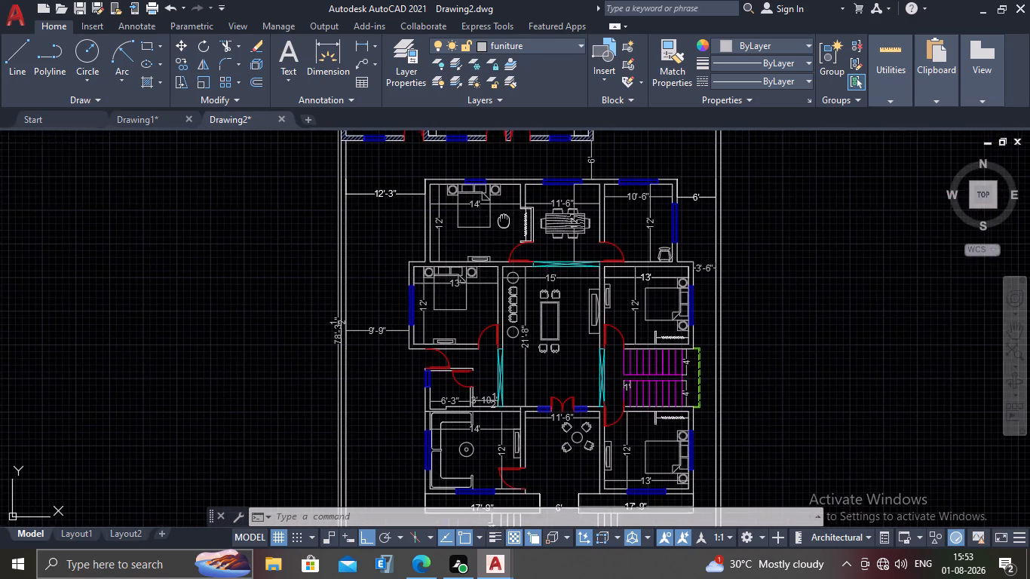
pyautogui.moveTo(520, 304); pyautogui.dragTo(520, 305, button='middle')
pyautogui.scroll(2, 490, 314)
pyautogui.scroll(-1, 490, 314)
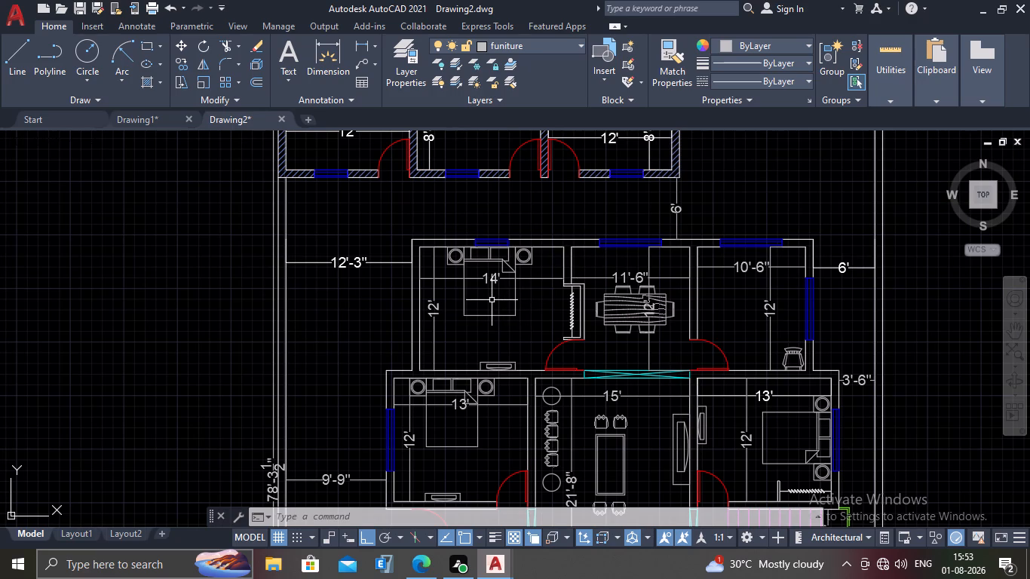
pyautogui.scroll(-1, 501, 294)
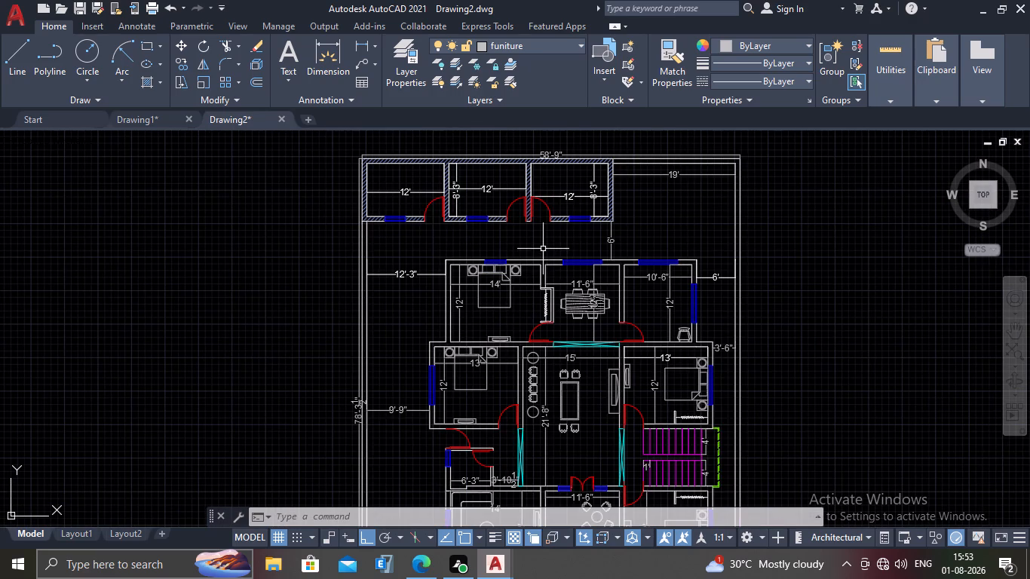
pyautogui.moveTo(529, 249); pyautogui.dragTo(529, 316, button='middle')
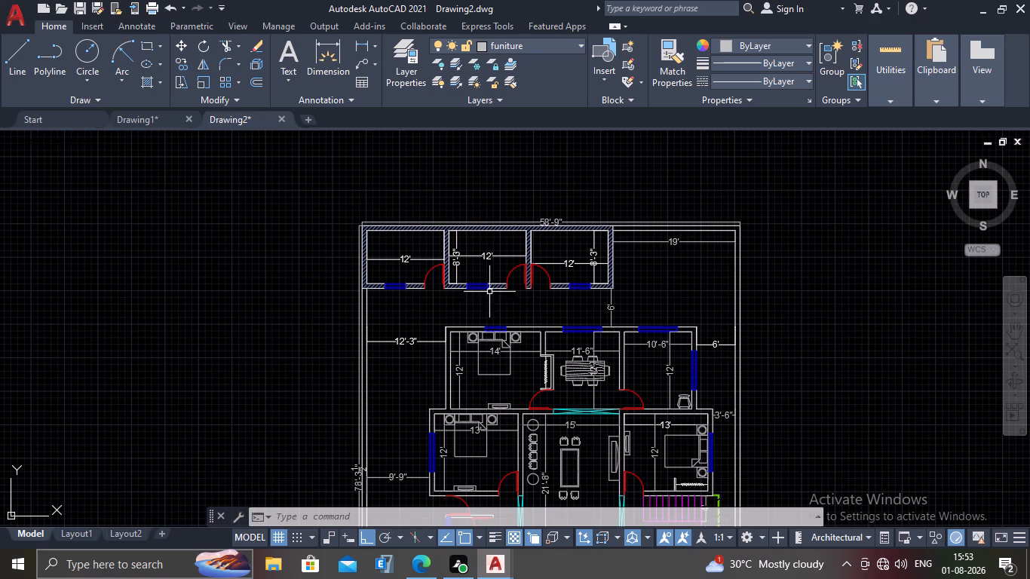
pyautogui.scroll(1, 388, 266)
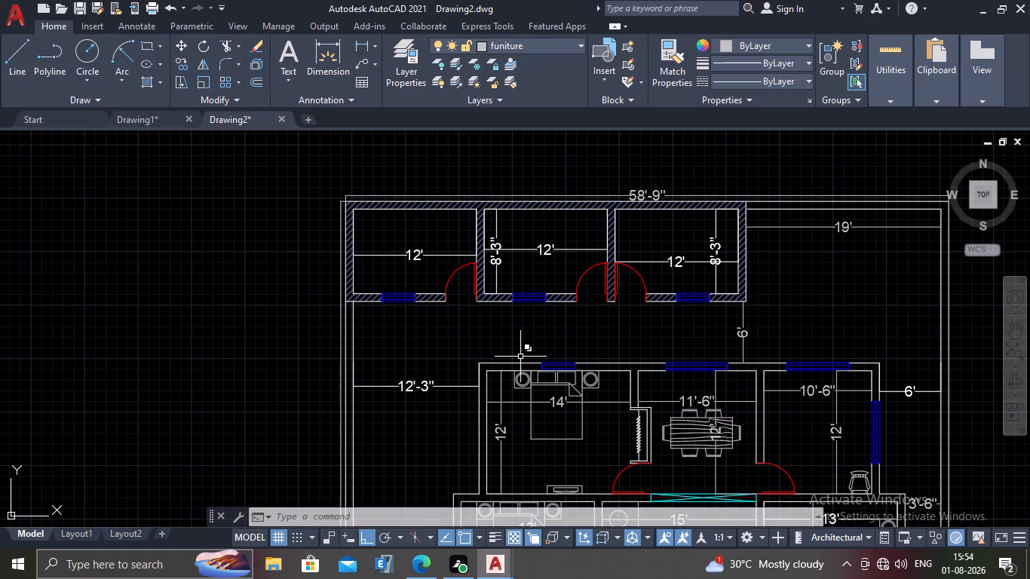
pyautogui.moveTo(519, 363); pyautogui.dragTo(520, 298, button='middle')
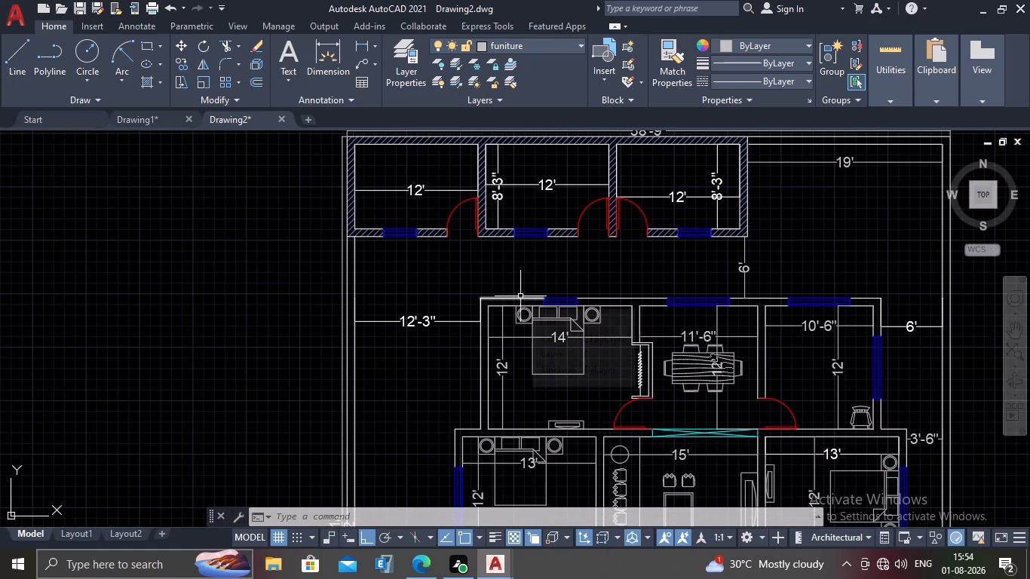
pyautogui.scroll(-1, 425, 306)
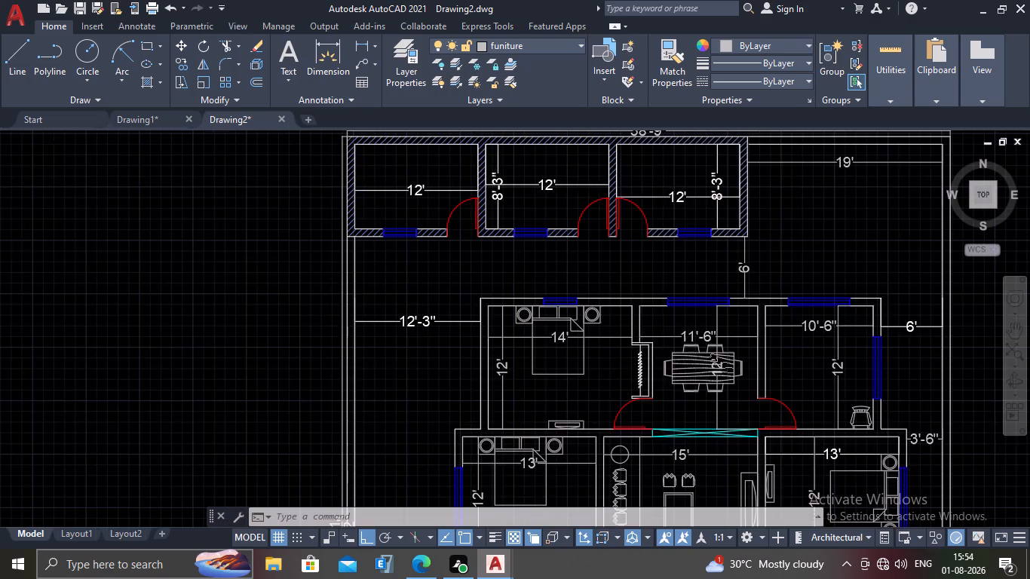
pyautogui.moveTo(414, 339); pyautogui.dragTo(415, 294, button='middle')
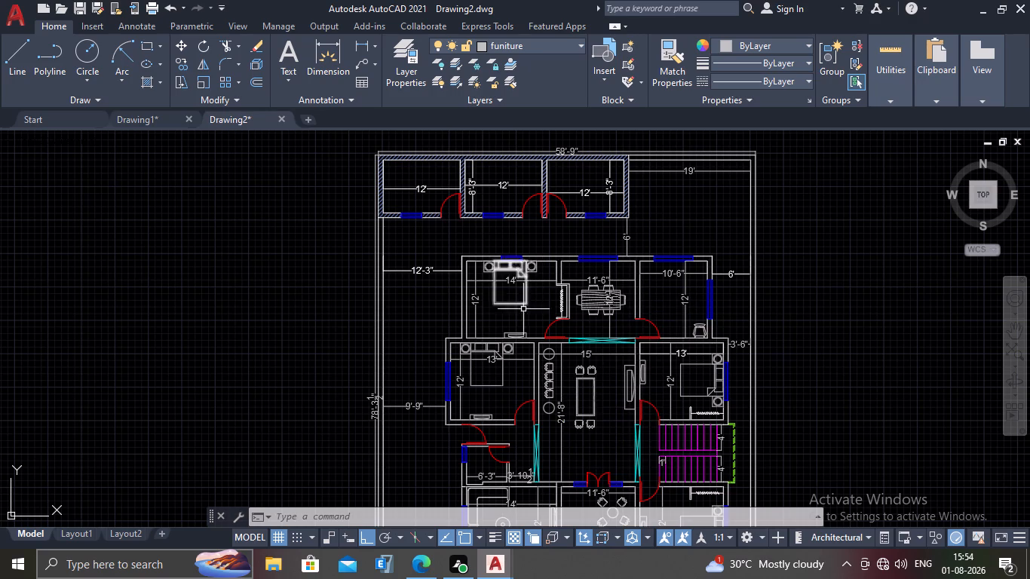
pyautogui.moveTo(521, 326); pyautogui.dragTo(555, 277, button='middle')
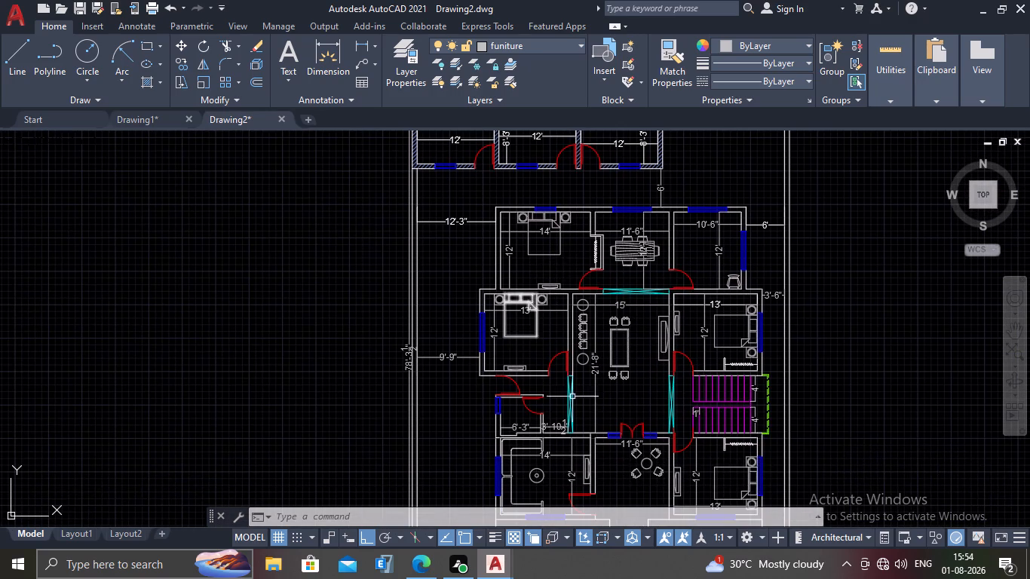
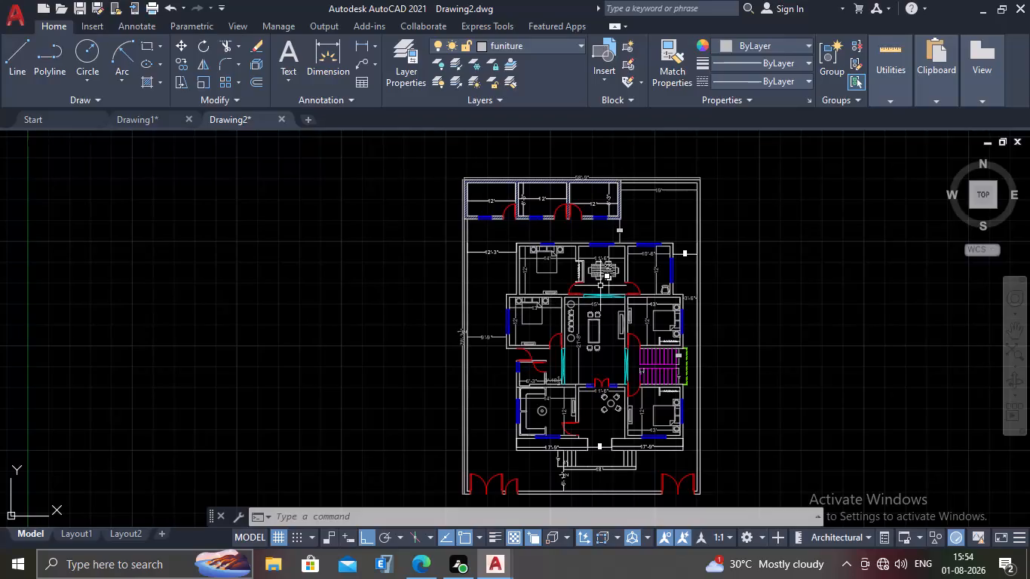
# Add the multiline text "LIVING ROOM" in the central hall, between the dining table chairs and the southern double door.
pyautogui.moveTo(600, 286); pyautogui.dragTo(578, 241, button='middle')
pyautogui.scroll(1, 548, 288)
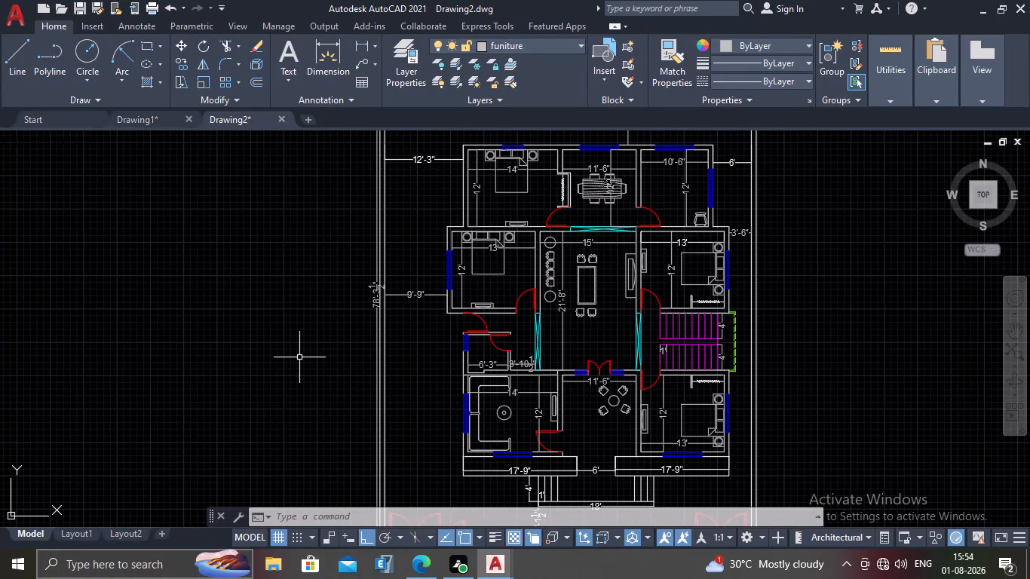
pyautogui.scroll(1, 499, 432)
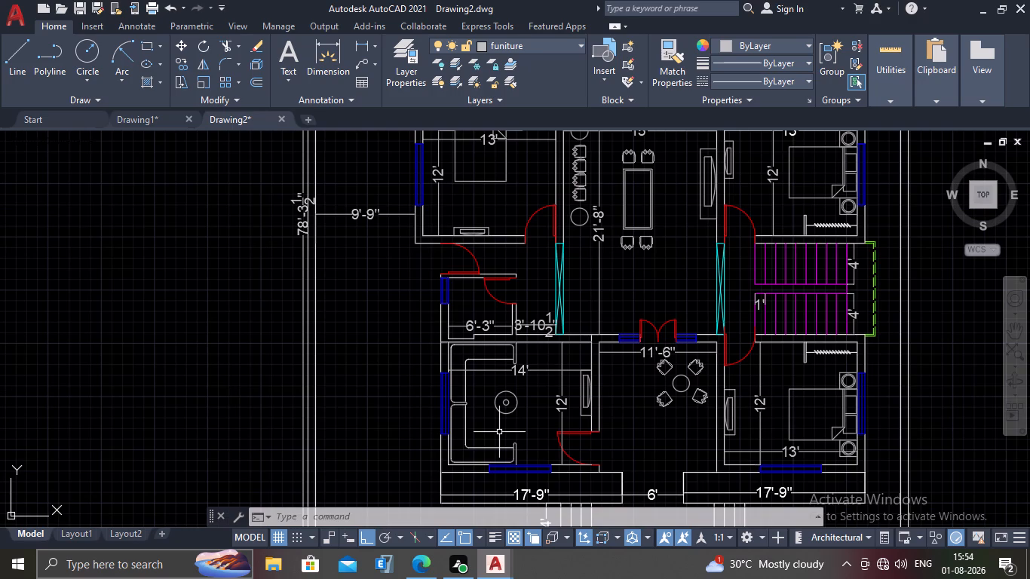
pyautogui.scroll(-1, 503, 422)
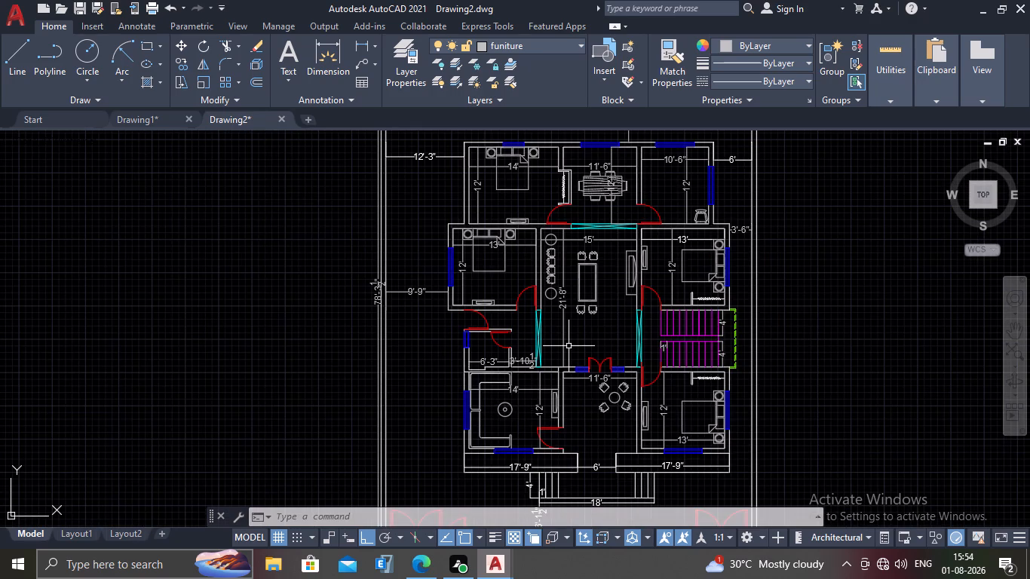
pyautogui.write('MT')
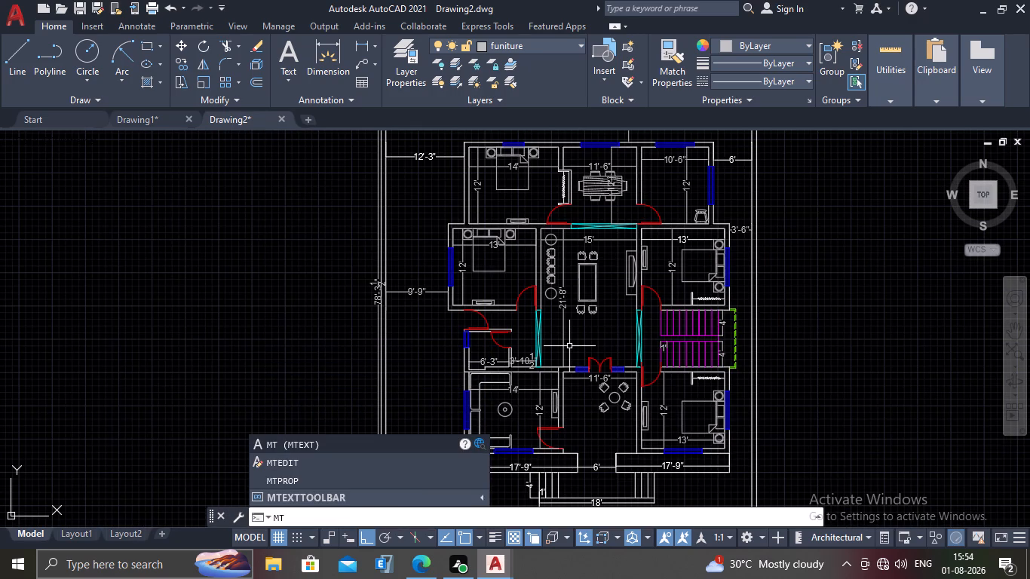
pyautogui.press('Return')
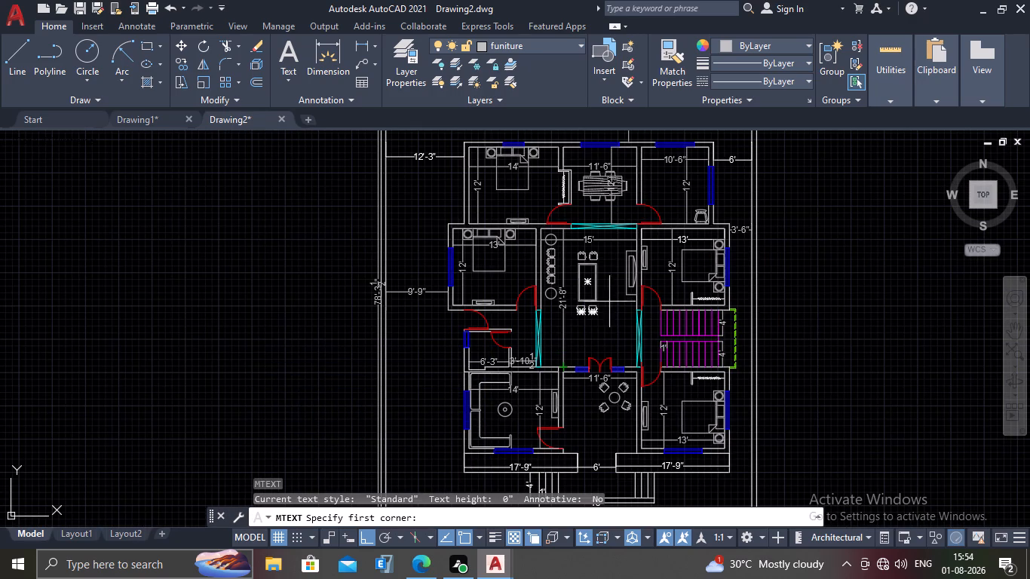
pyautogui.moveTo(564, 325); pyautogui.dragTo(567, 366, button='middle')
pyautogui.scroll(2, 584, 374)
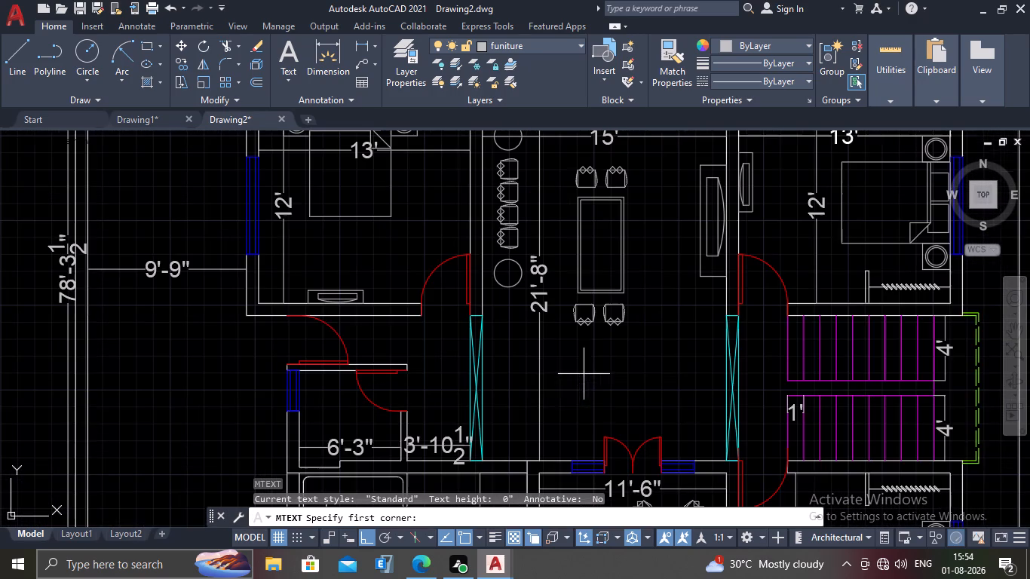
pyautogui.click(559, 363)
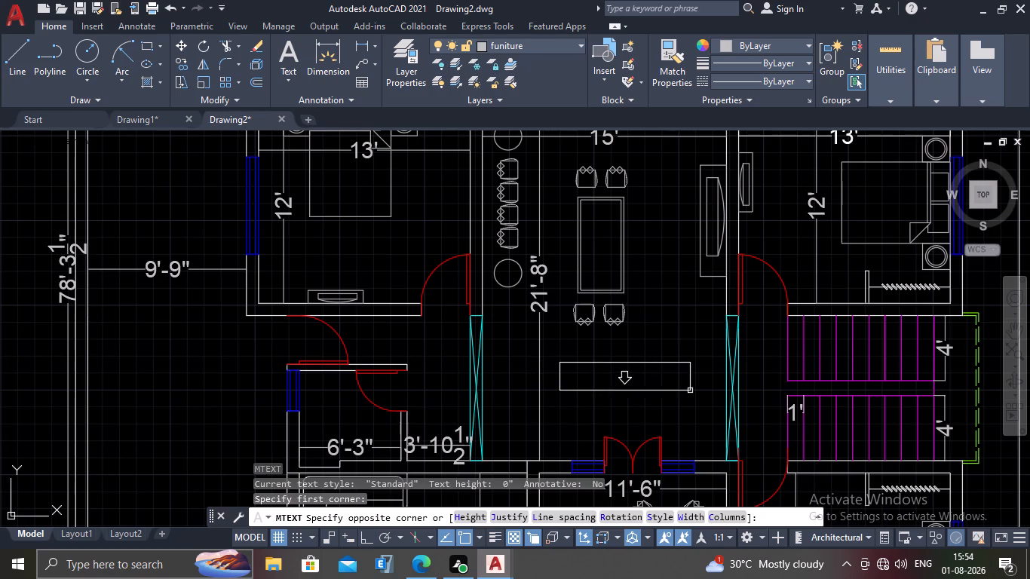
pyautogui.click(698, 390)
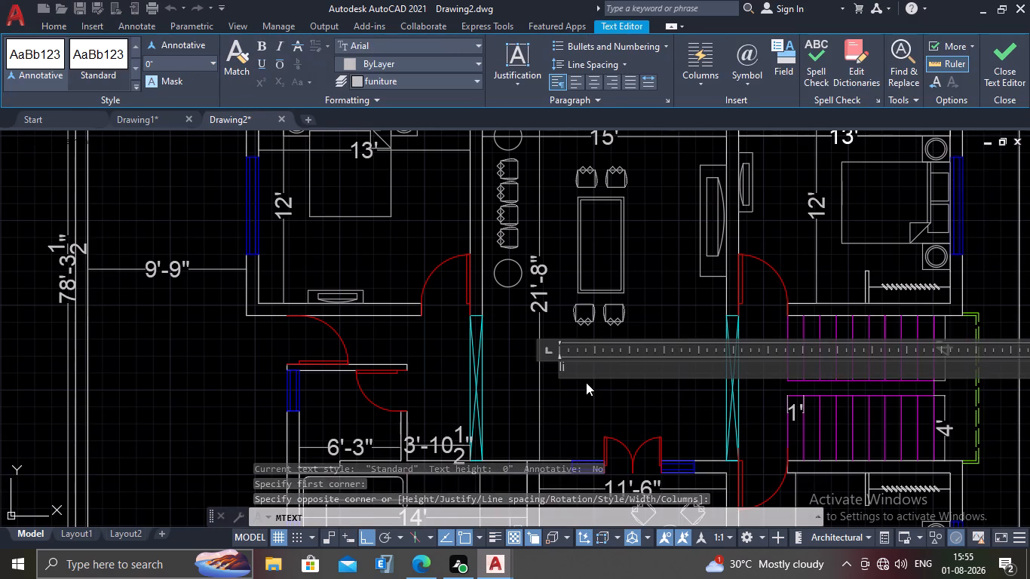
pyautogui.press('BackSpace')
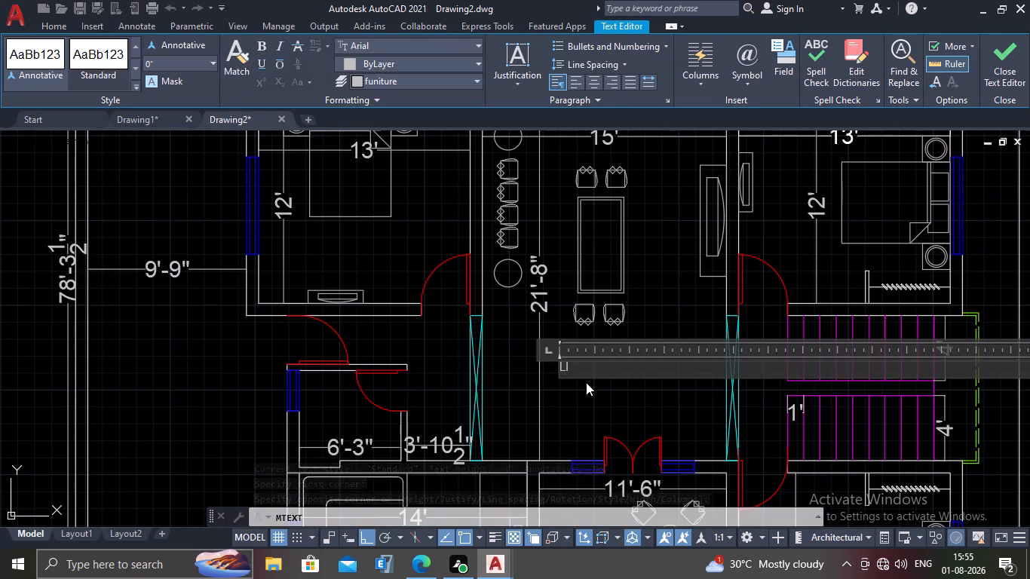
pyautogui.write('VING')
pyautogui.press('space')
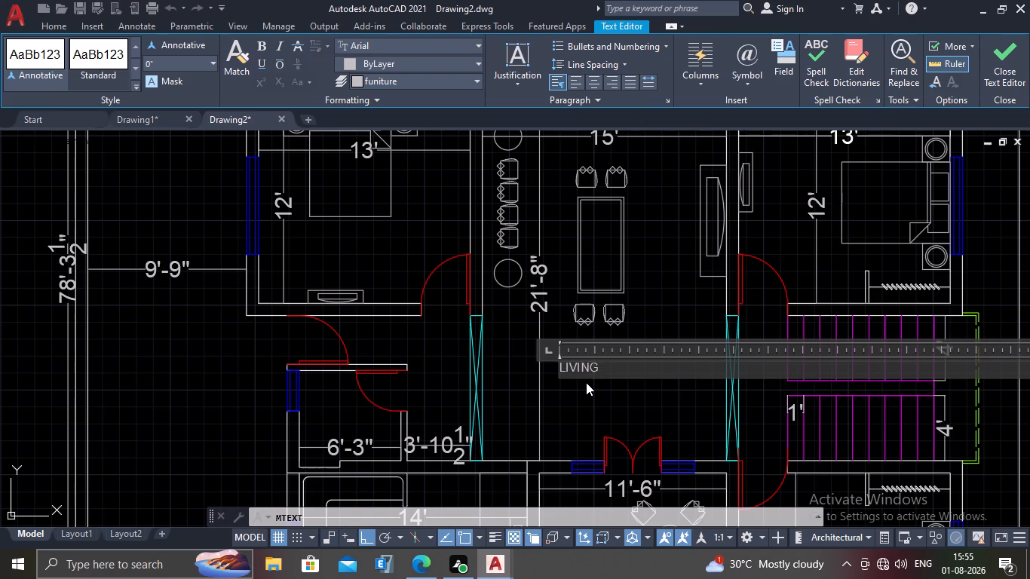
pyautogui.write('ROO,')
pyautogui.press('BackSpace')
pyautogui.press('m')
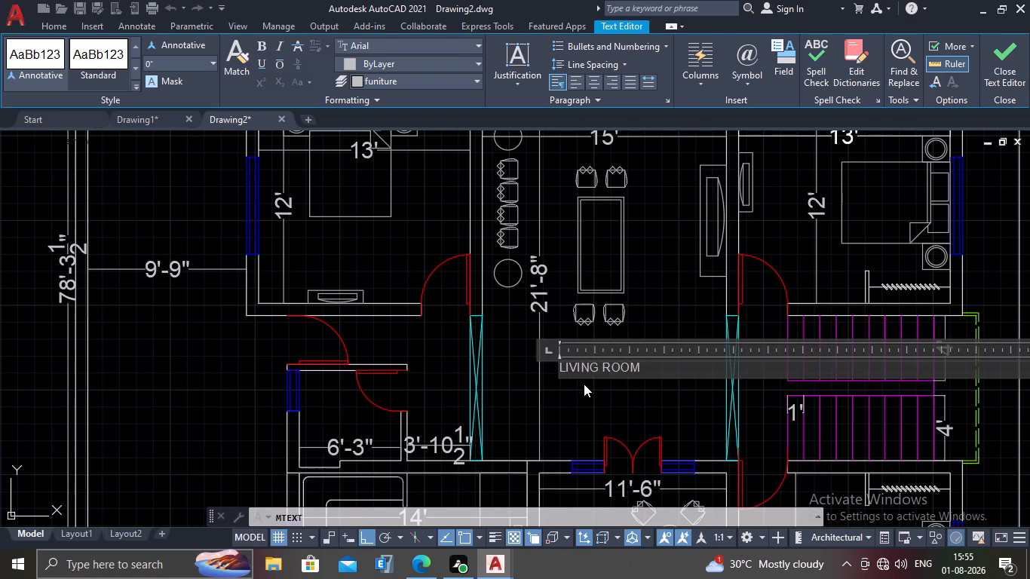
pyautogui.click(584, 384)
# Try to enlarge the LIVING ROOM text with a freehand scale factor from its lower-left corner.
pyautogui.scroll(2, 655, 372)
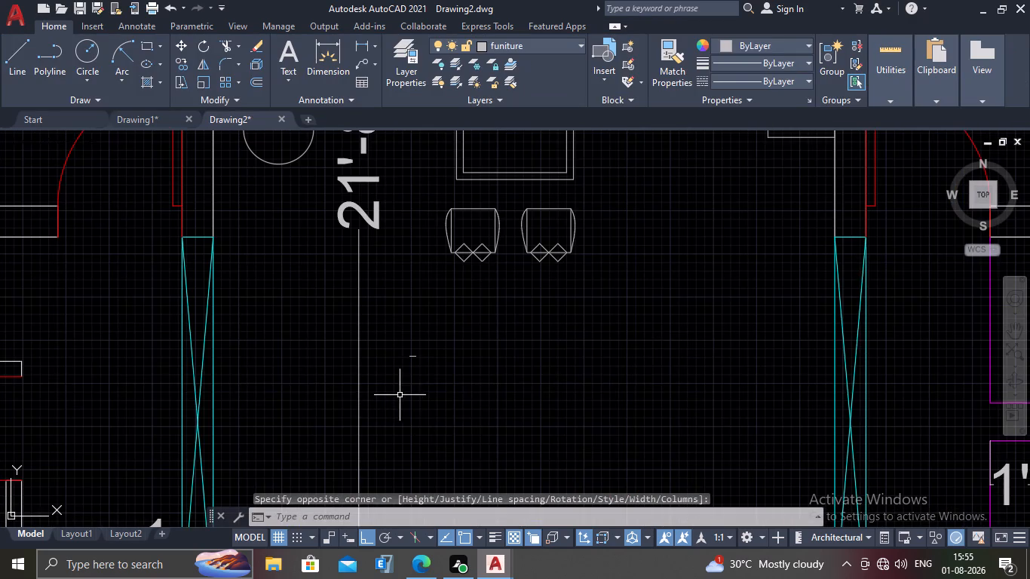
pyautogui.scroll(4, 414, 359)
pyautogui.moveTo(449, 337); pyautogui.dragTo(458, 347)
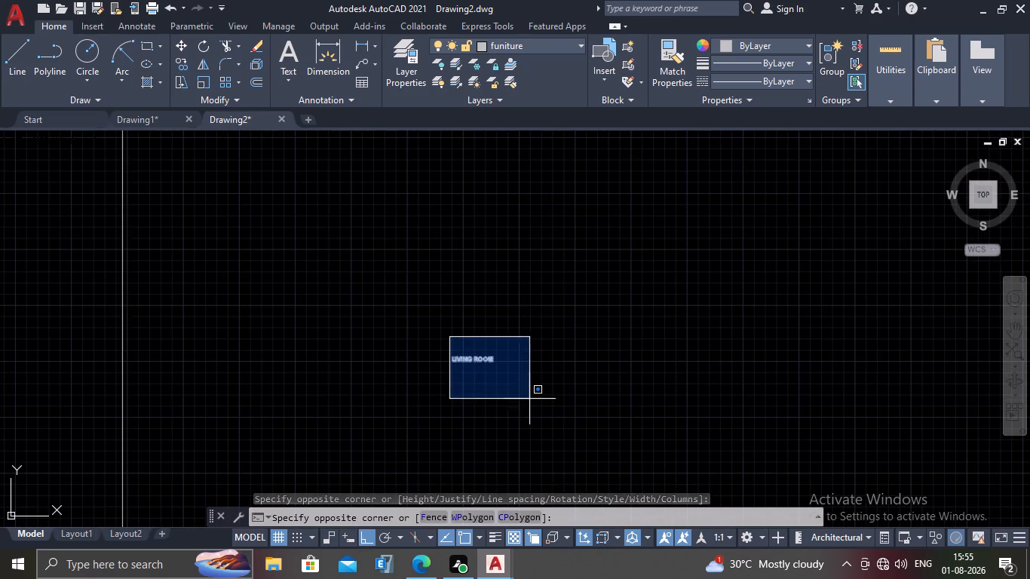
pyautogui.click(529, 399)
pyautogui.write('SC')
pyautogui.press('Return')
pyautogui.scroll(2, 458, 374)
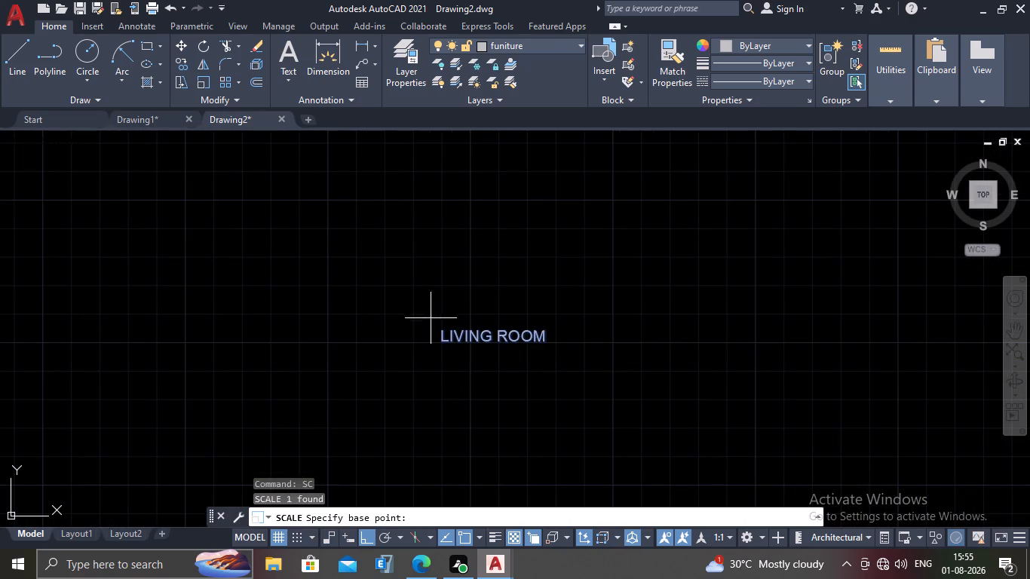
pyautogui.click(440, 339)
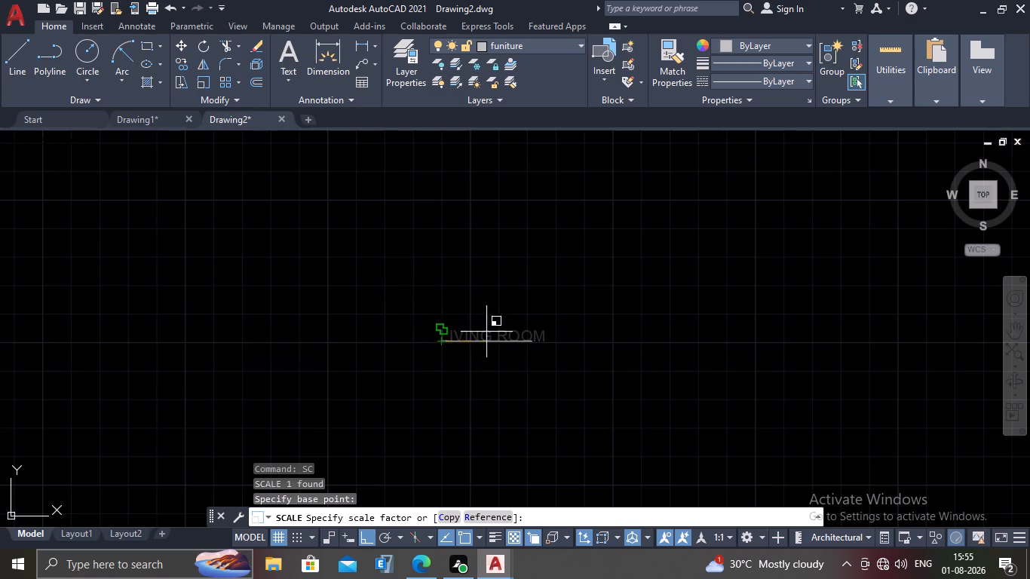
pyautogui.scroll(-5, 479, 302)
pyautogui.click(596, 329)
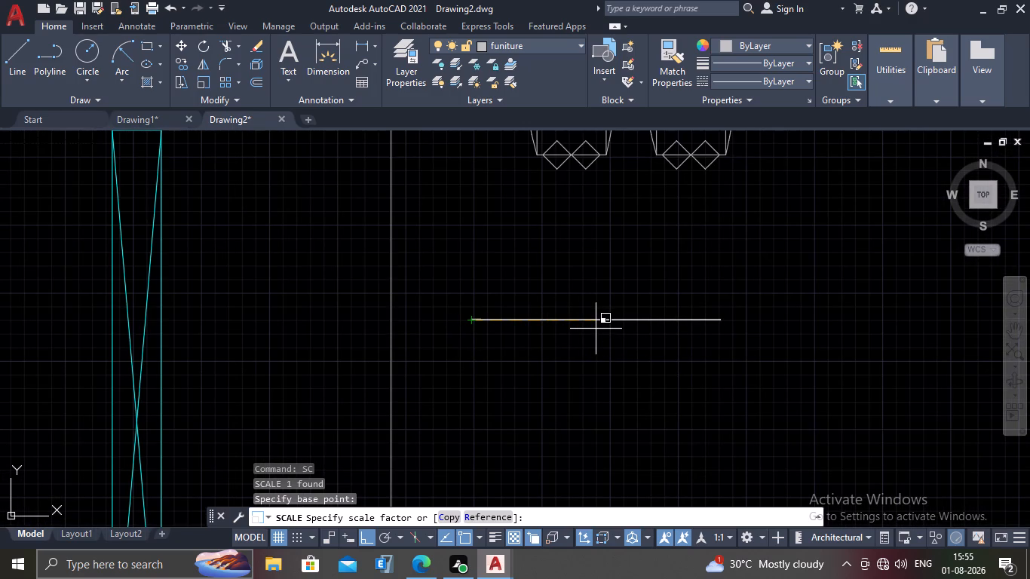
# Scale the LIVING ROOM text by reference from its top-left corner, taking its full width to about 8'-1".
pyautogui.scroll(3, 395, 322)
pyautogui.scroll(2, 720, 311)
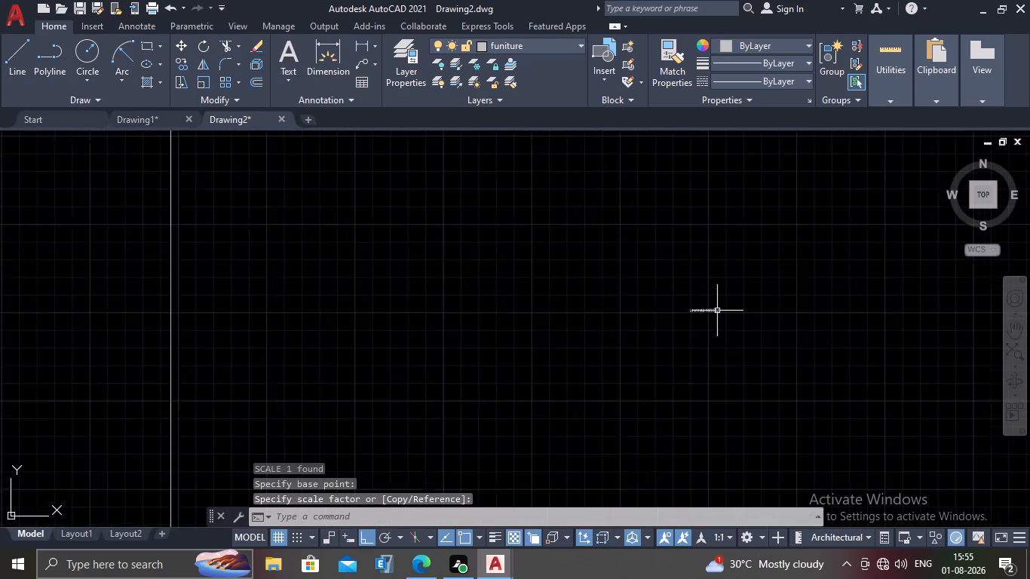
pyautogui.scroll(-1, 715, 309)
pyautogui.scroll(1, 715, 309)
pyautogui.moveTo(765, 277); pyautogui.dragTo(750, 285)
pyautogui.click(557, 403)
pyautogui.scroll(2, 691, 331)
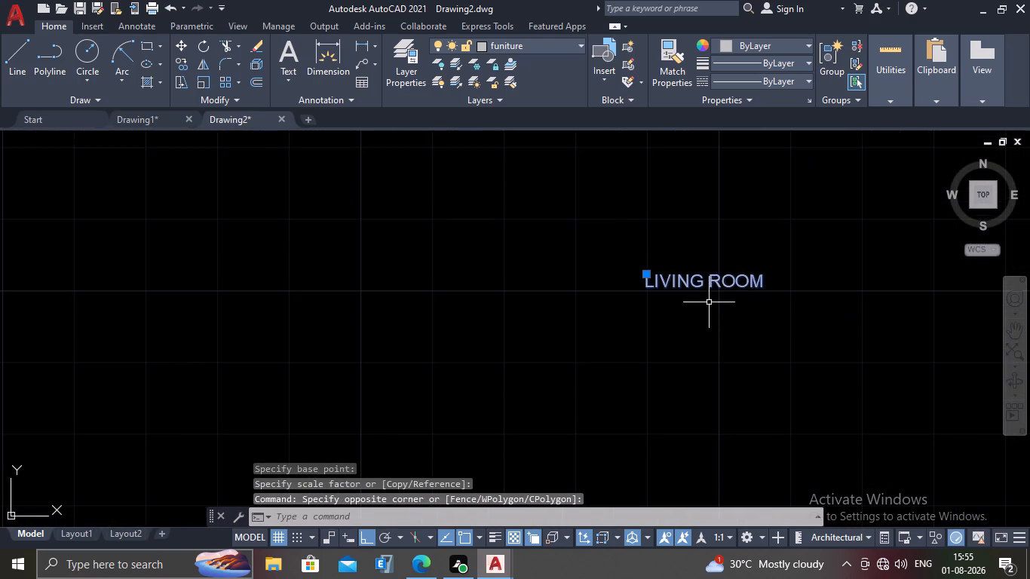
pyautogui.moveTo(718, 280); pyautogui.dragTo(553, 383, button='middle')
pyautogui.scroll(3, 483, 378)
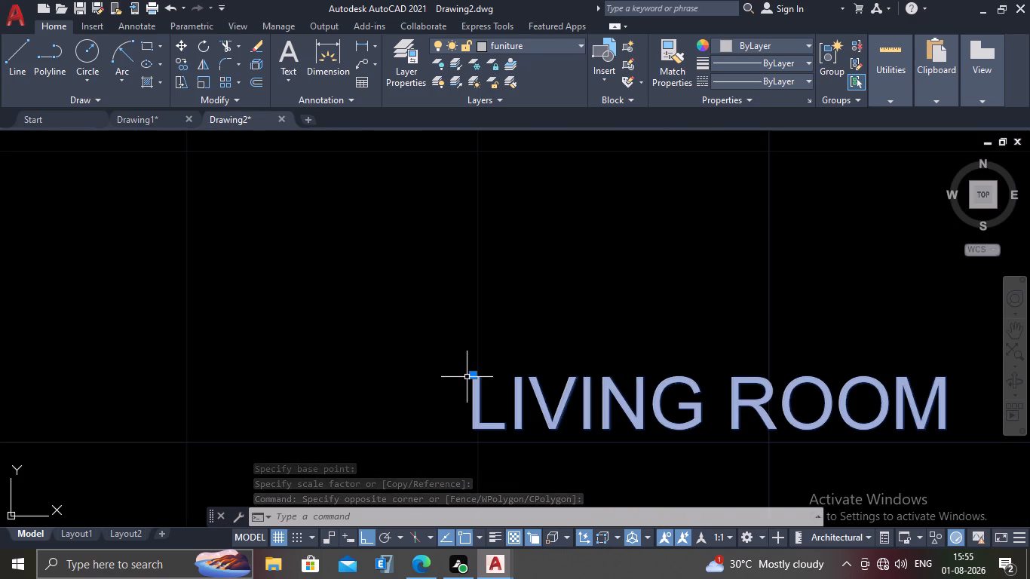
pyautogui.write('SC')
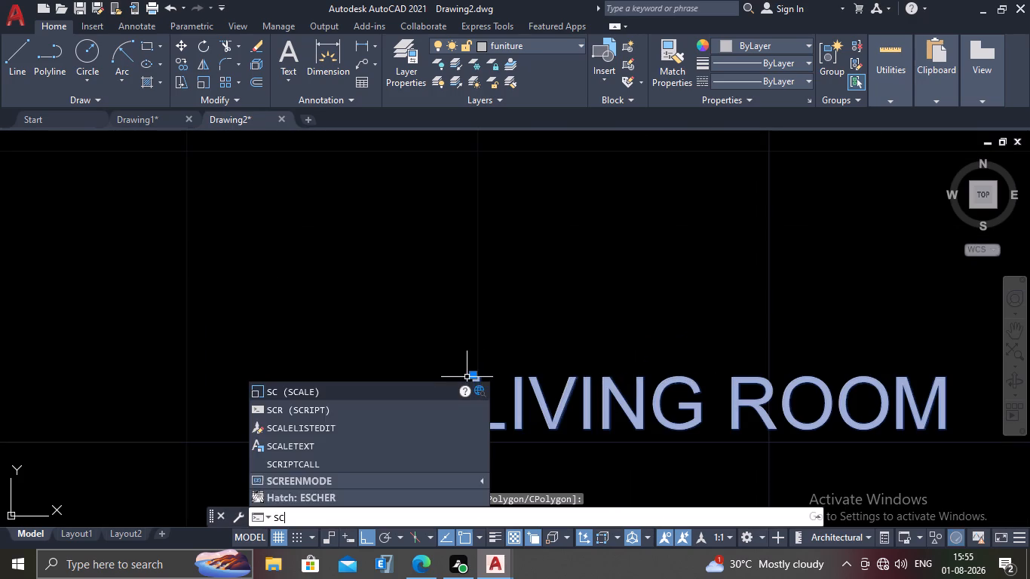
pyautogui.press('Return')
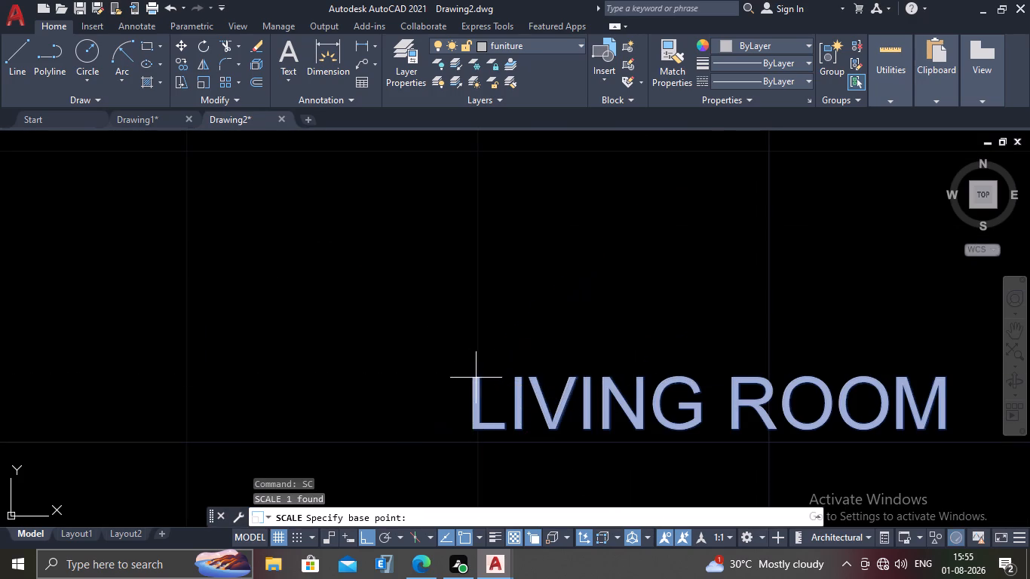
pyautogui.click(474, 379)
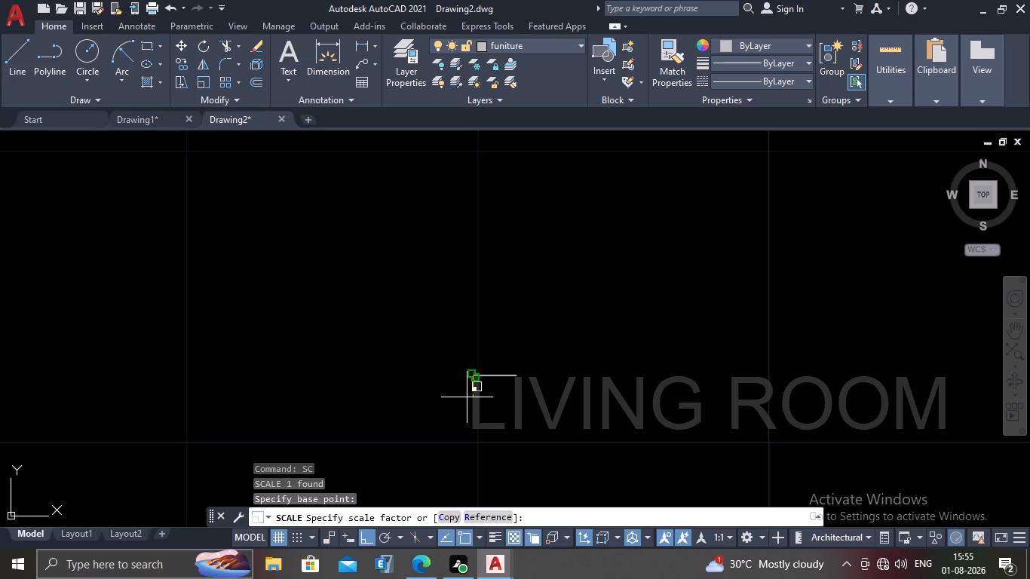
pyautogui.press('r')
pyautogui.press('Return')
pyautogui.moveTo(475, 429); pyautogui.dragTo(488, 429)
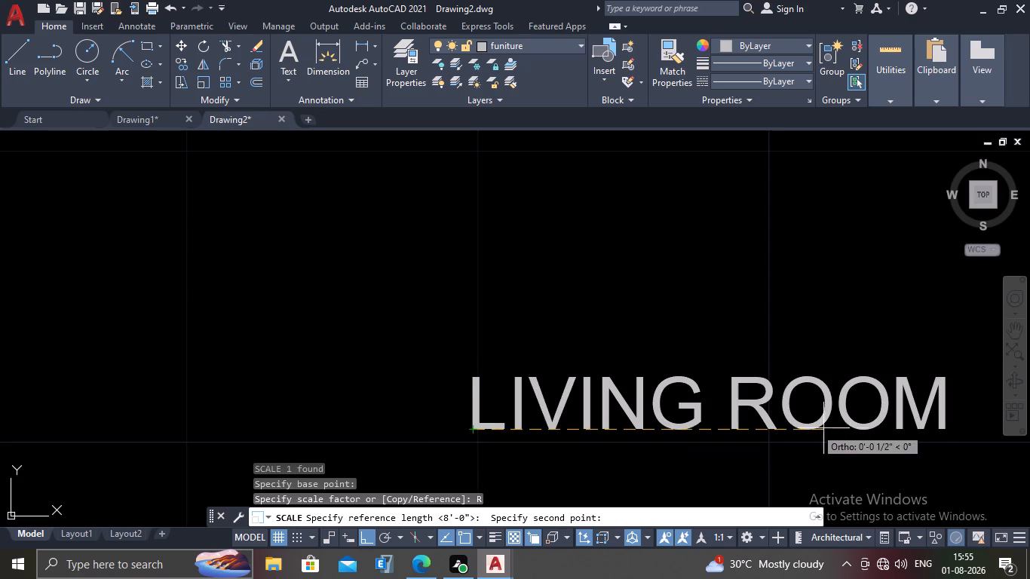
pyautogui.moveTo(943, 429); pyautogui.dragTo(930, 432)
pyautogui.scroll(-2, 800, 412)
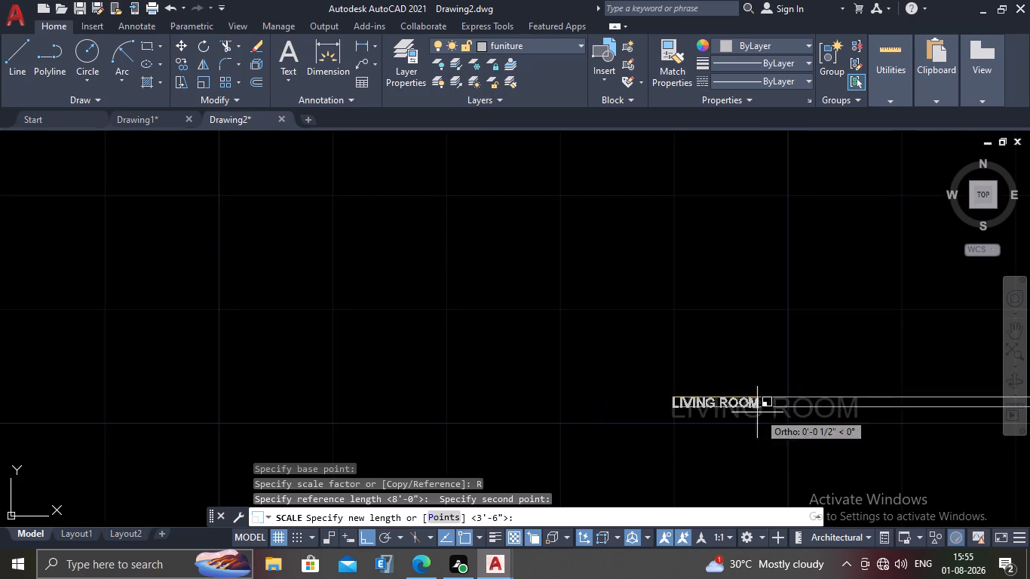
pyautogui.moveTo(754, 412); pyautogui.dragTo(499, 193, button='middle')
pyautogui.scroll(-2, 451, 200)
pyautogui.scroll(-4, 484, 265)
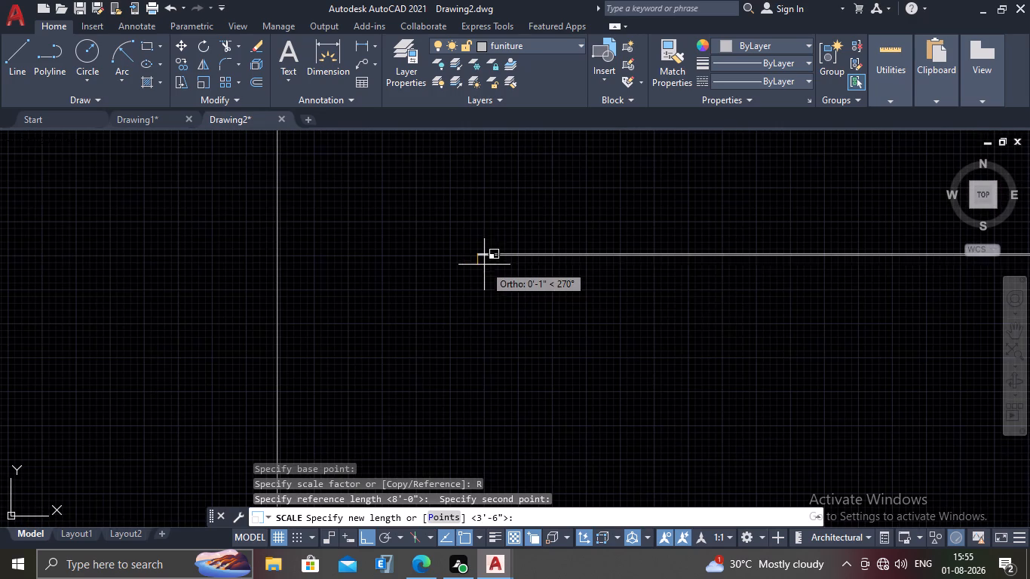
pyautogui.moveTo(729, 330); pyautogui.dragTo(495, 247, button='middle')
pyautogui.scroll(-5, 487, 247)
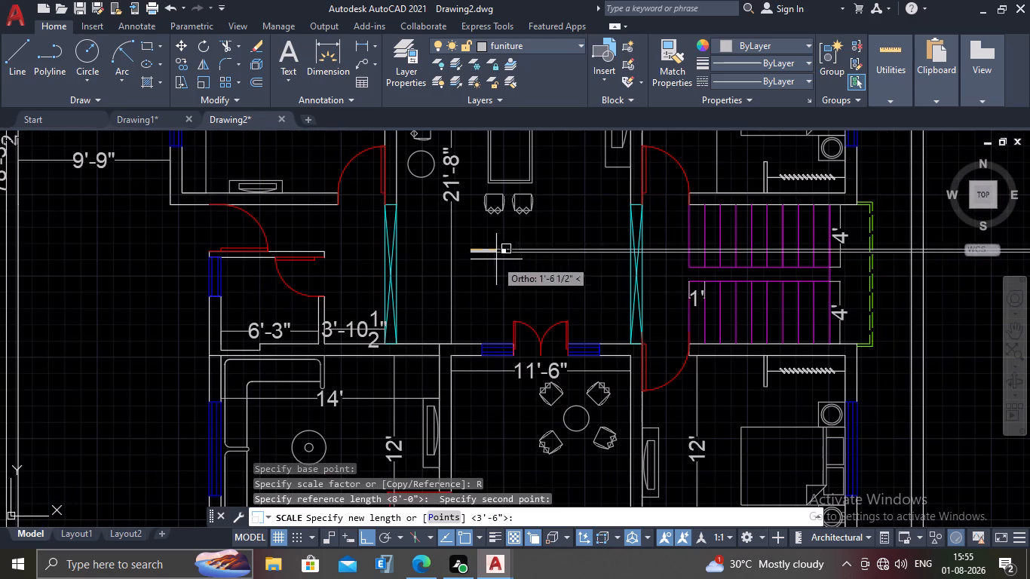
pyautogui.click(596, 265)
# Add the multiline text "BED ROOM" in the bedroom west of the living room, between the bed and the TV unit.
pyautogui.moveTo(566, 279); pyautogui.dragTo(553, 273, button='middle')
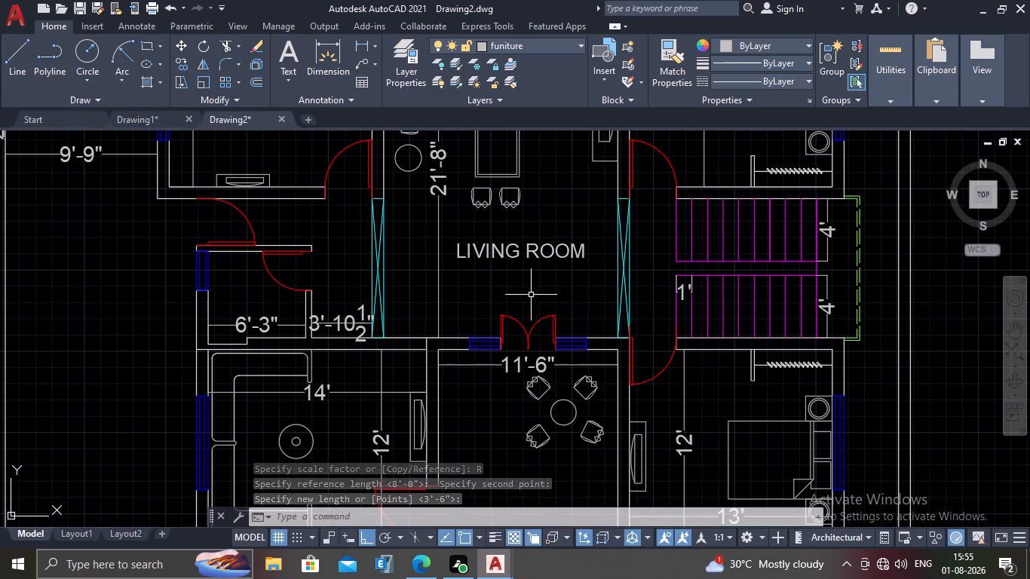
pyautogui.scroll(-1, 515, 308)
pyautogui.moveTo(527, 265); pyautogui.dragTo(523, 295, button='middle')
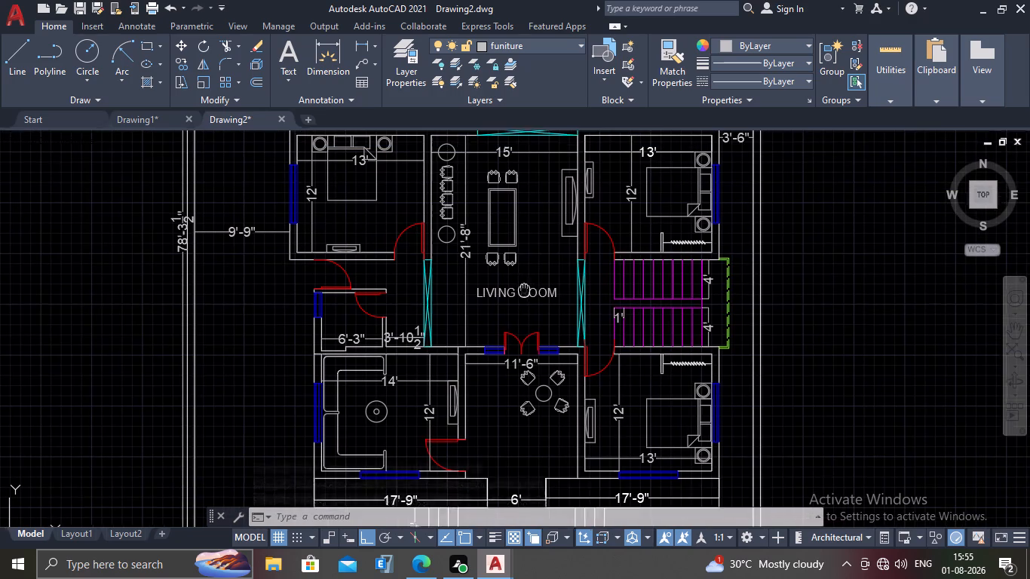
pyautogui.moveTo(523, 295); pyautogui.dragTo(523, 298, button='middle')
pyautogui.moveTo(348, 222); pyautogui.dragTo(358, 231, button='middle')
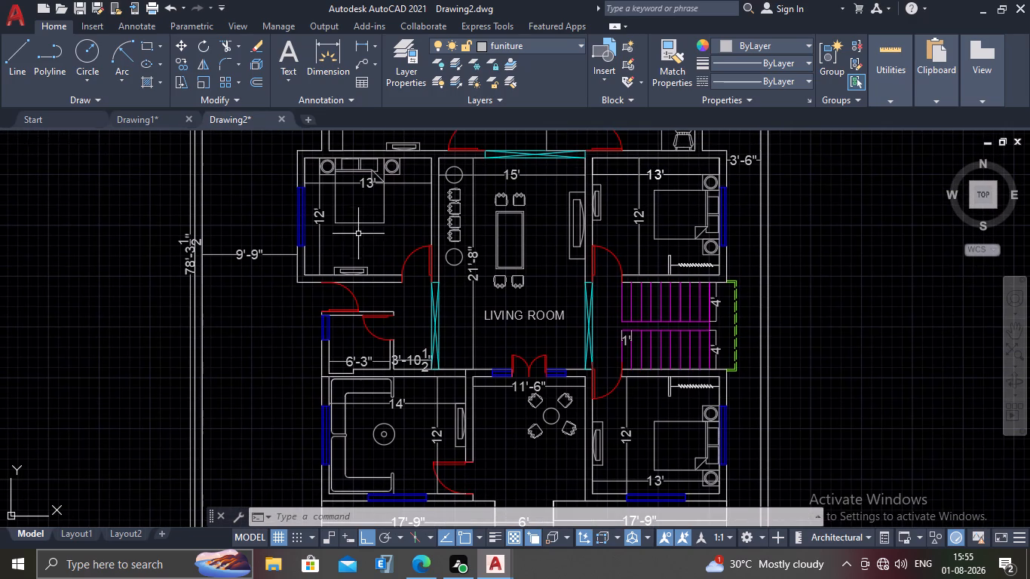
pyautogui.scroll(1, 351, 237)
pyautogui.moveTo(351, 237); pyautogui.dragTo(364, 256, button='middle')
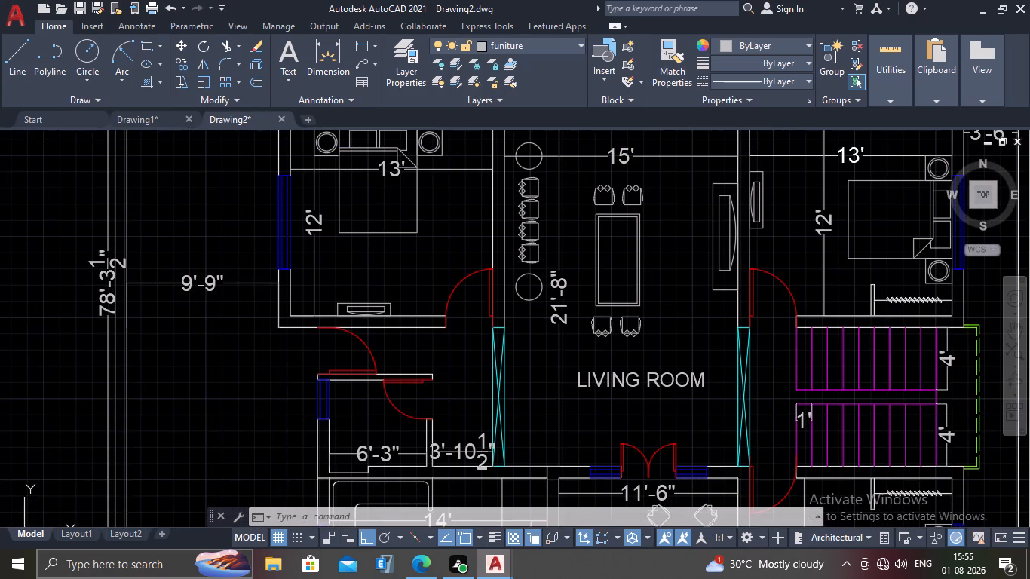
pyautogui.scroll(1, 341, 235)
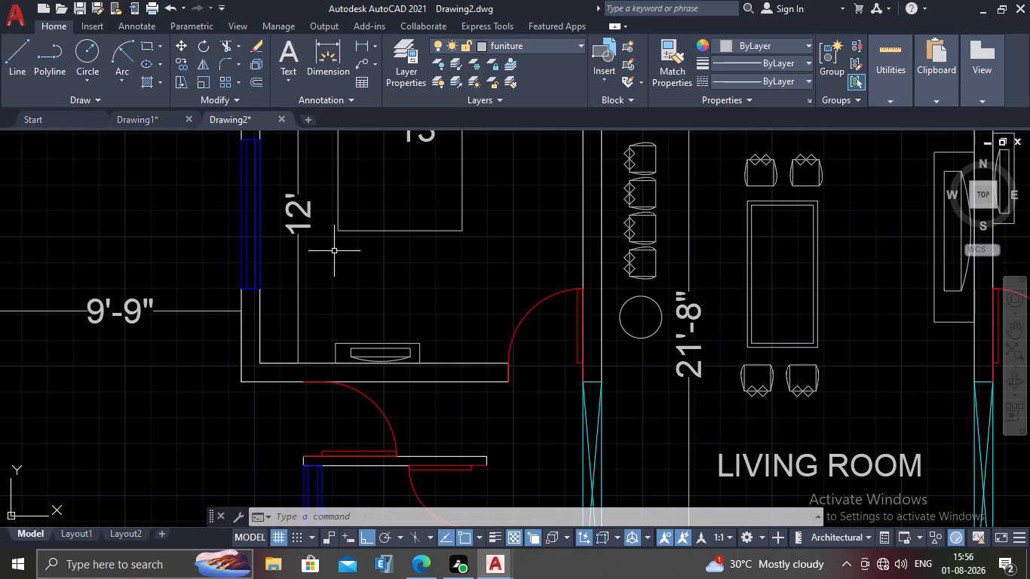
pyautogui.write('MT')
pyautogui.press('Return')
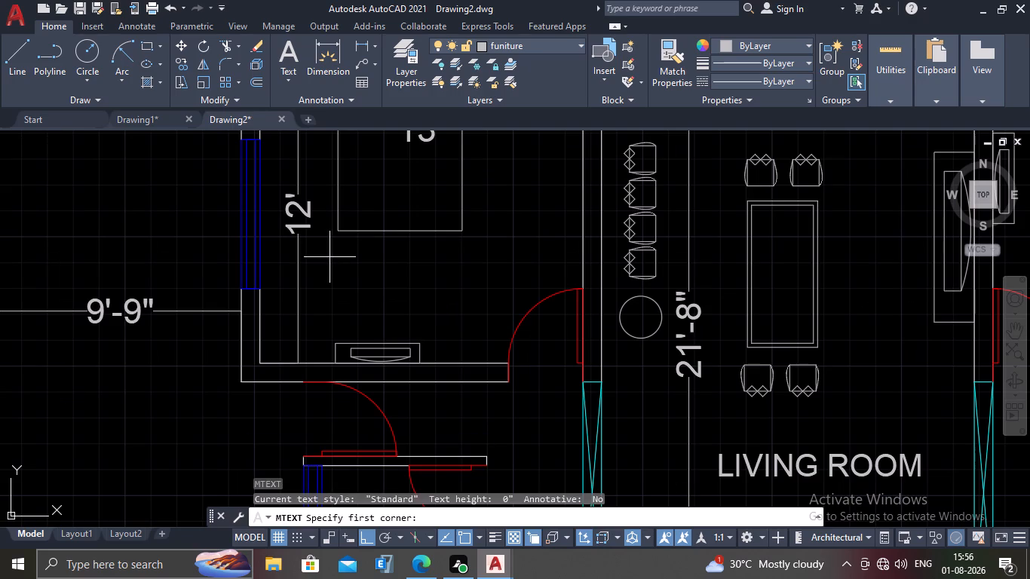
pyautogui.click(319, 249)
pyautogui.click(501, 293)
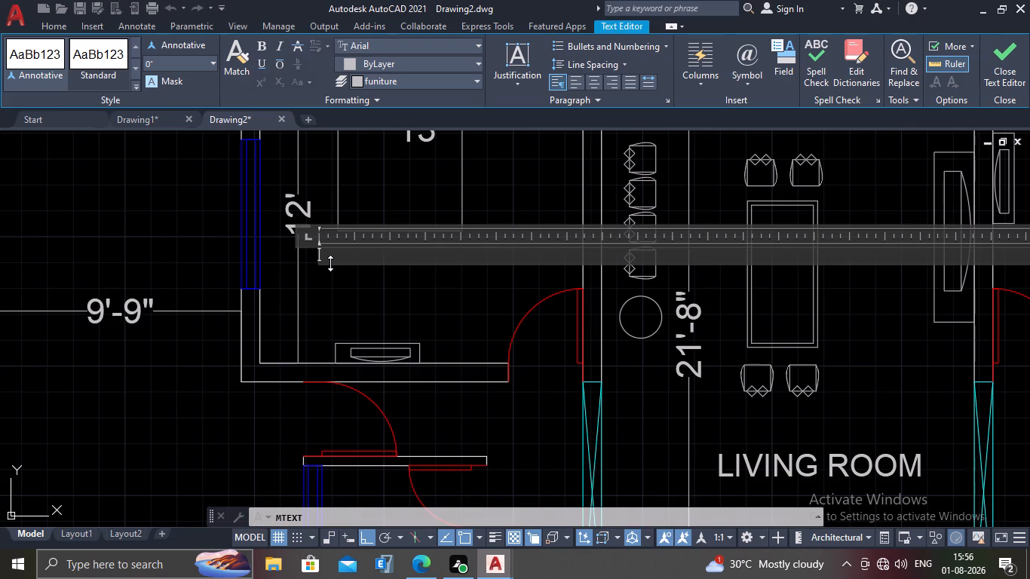
pyautogui.write('BED')
pyautogui.press('space')
pyautogui.write('ROOM')
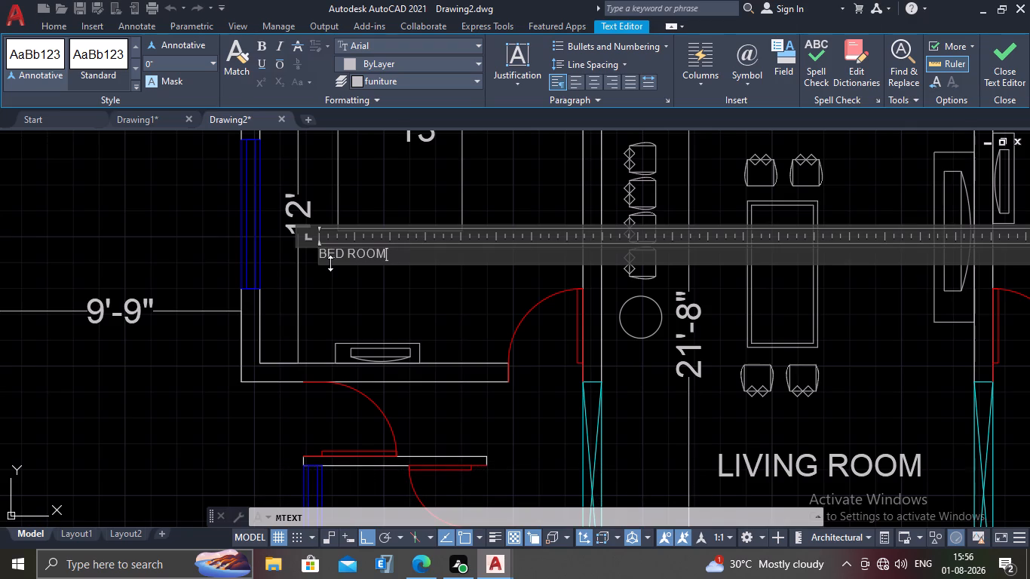
pyautogui.click(408, 287)
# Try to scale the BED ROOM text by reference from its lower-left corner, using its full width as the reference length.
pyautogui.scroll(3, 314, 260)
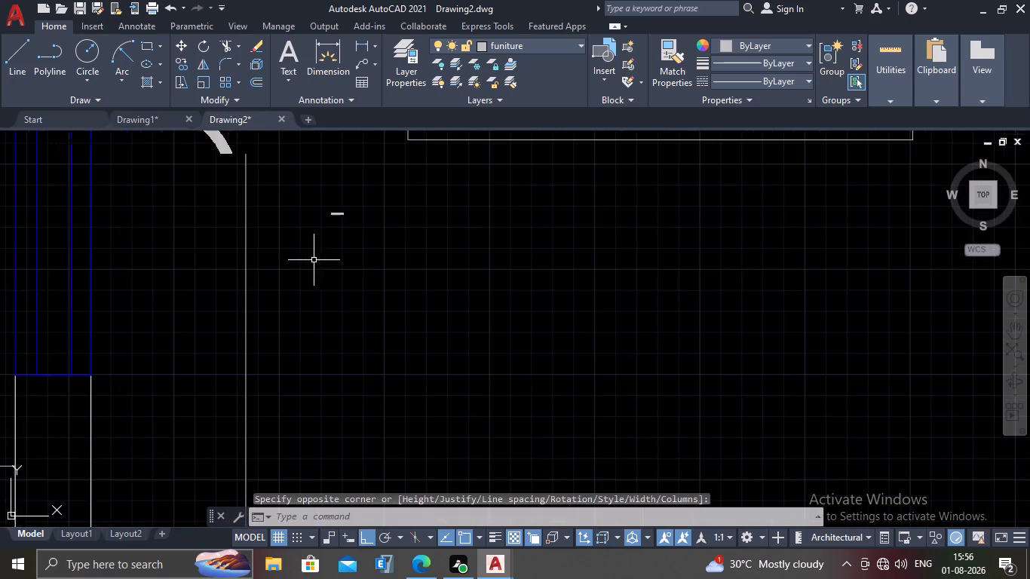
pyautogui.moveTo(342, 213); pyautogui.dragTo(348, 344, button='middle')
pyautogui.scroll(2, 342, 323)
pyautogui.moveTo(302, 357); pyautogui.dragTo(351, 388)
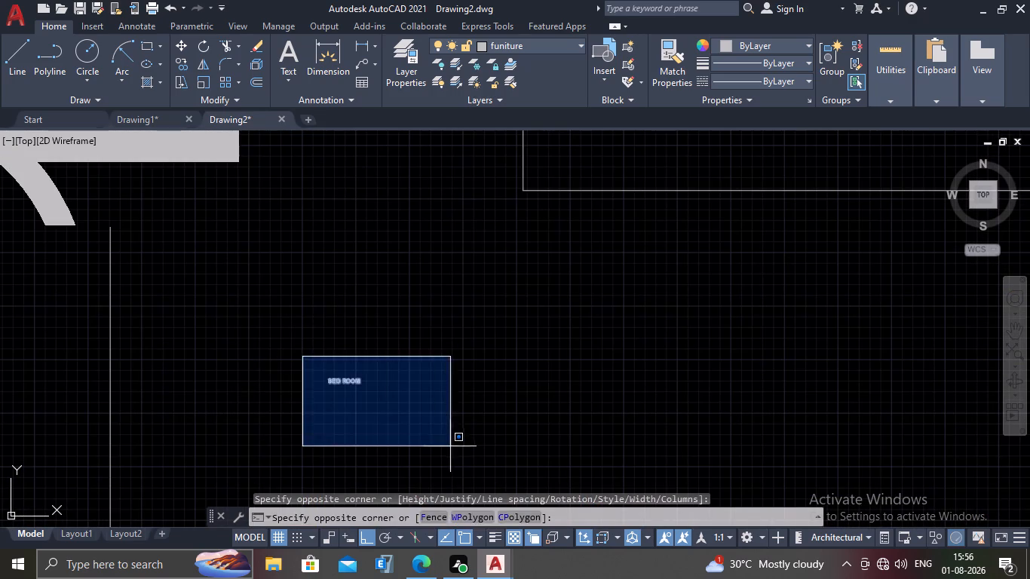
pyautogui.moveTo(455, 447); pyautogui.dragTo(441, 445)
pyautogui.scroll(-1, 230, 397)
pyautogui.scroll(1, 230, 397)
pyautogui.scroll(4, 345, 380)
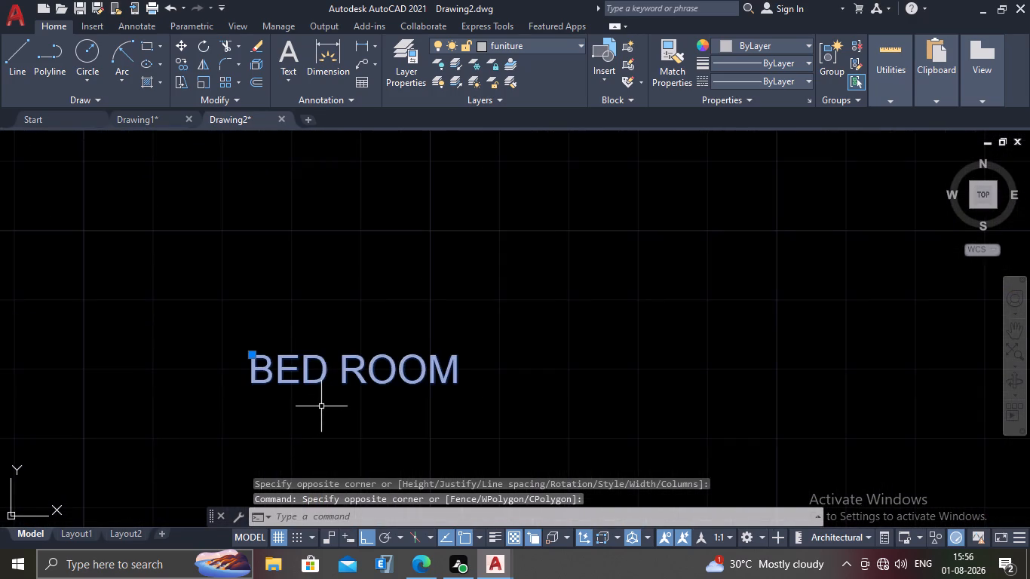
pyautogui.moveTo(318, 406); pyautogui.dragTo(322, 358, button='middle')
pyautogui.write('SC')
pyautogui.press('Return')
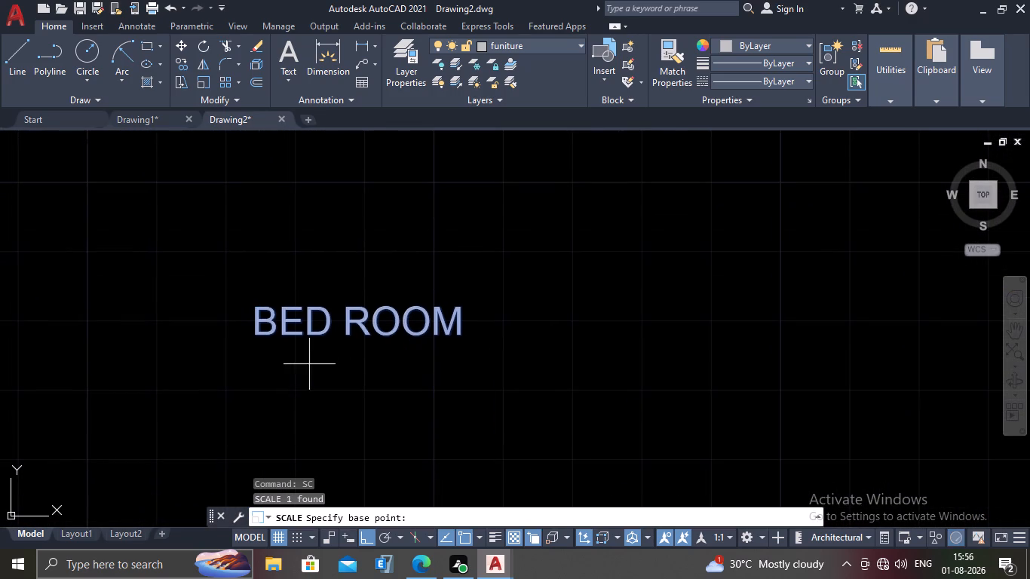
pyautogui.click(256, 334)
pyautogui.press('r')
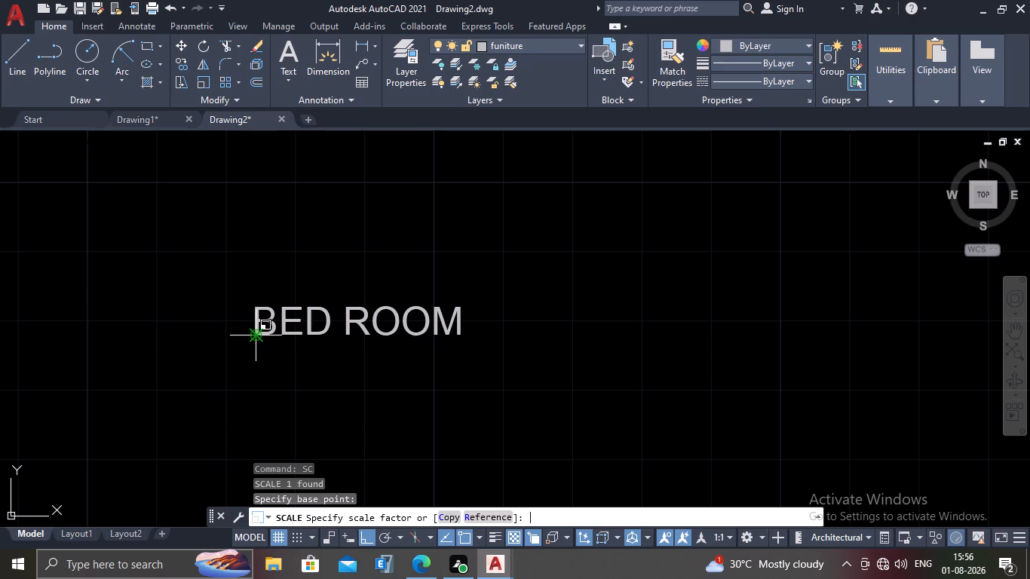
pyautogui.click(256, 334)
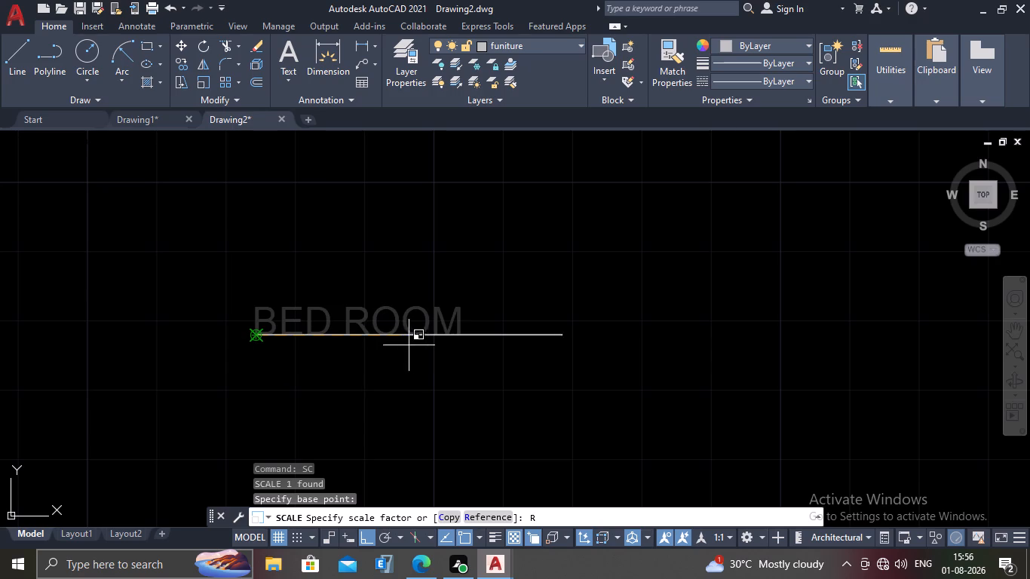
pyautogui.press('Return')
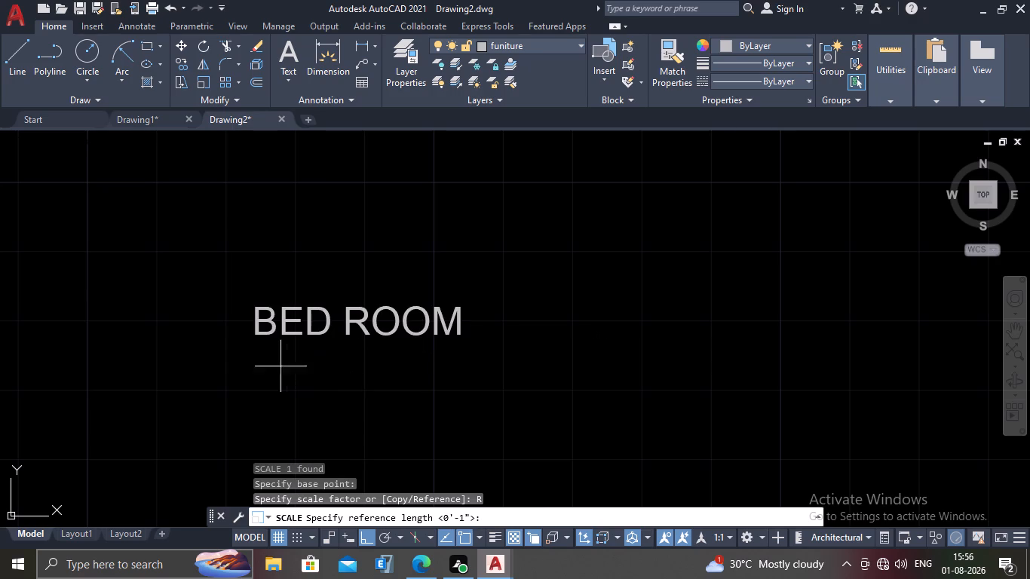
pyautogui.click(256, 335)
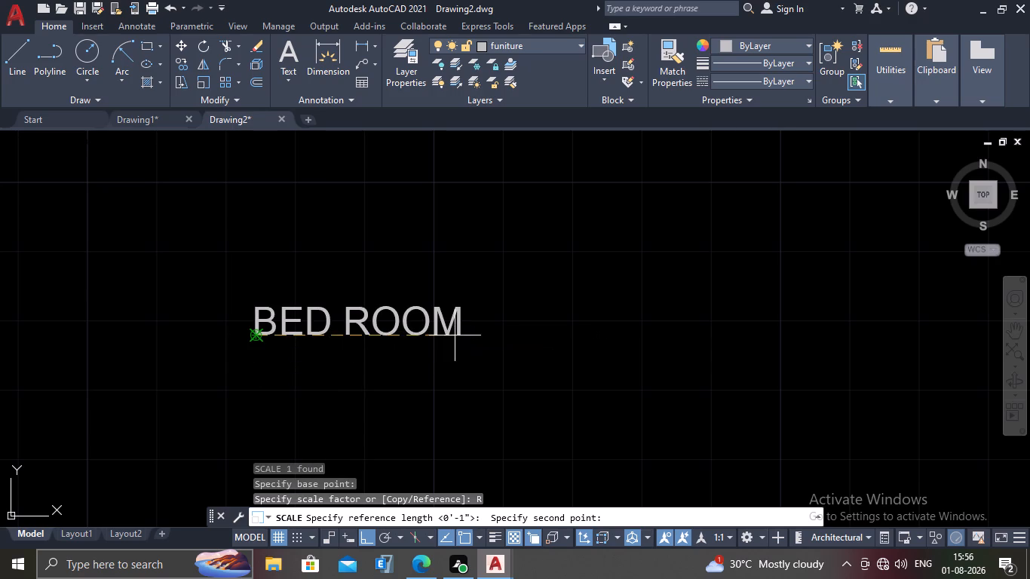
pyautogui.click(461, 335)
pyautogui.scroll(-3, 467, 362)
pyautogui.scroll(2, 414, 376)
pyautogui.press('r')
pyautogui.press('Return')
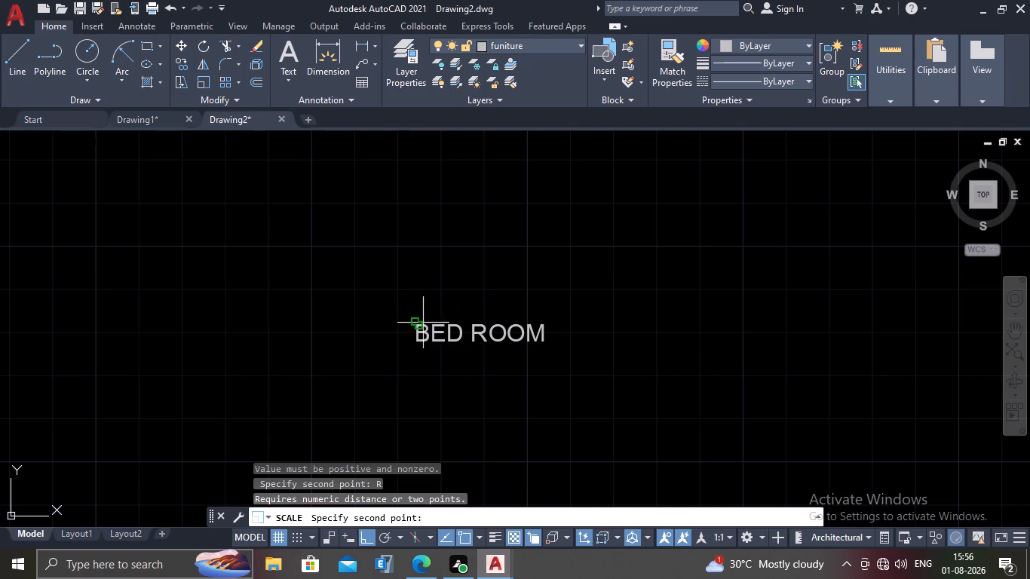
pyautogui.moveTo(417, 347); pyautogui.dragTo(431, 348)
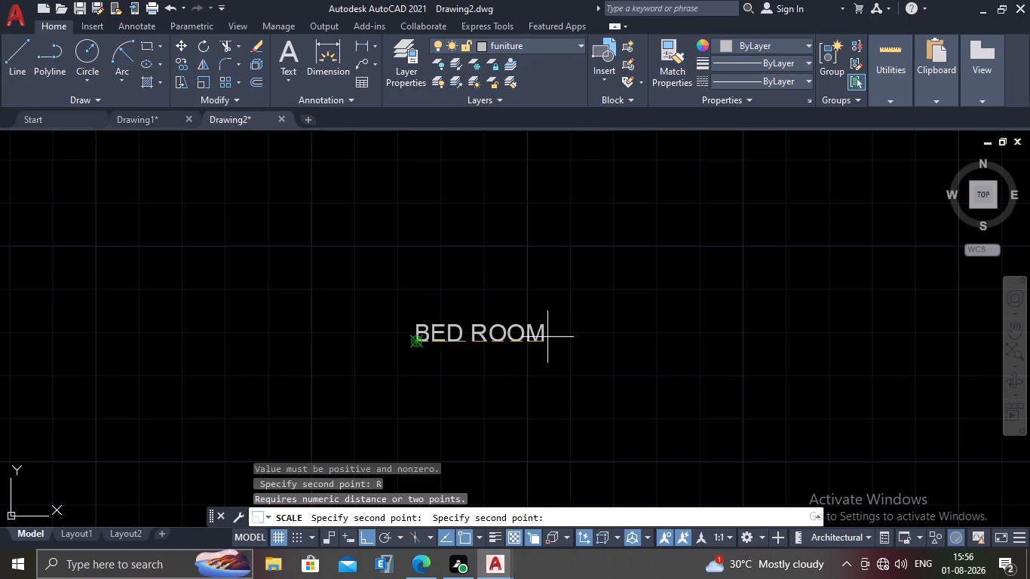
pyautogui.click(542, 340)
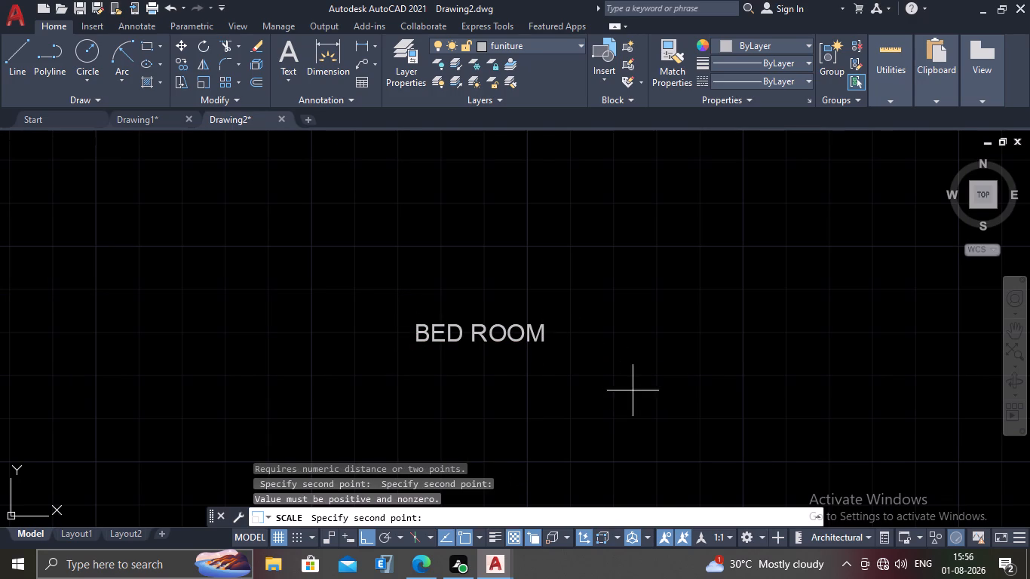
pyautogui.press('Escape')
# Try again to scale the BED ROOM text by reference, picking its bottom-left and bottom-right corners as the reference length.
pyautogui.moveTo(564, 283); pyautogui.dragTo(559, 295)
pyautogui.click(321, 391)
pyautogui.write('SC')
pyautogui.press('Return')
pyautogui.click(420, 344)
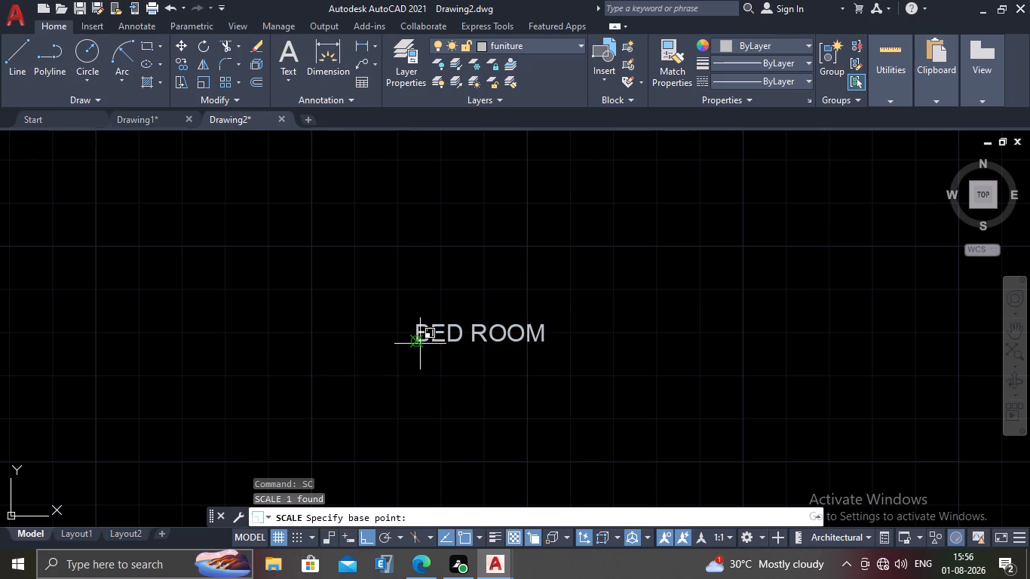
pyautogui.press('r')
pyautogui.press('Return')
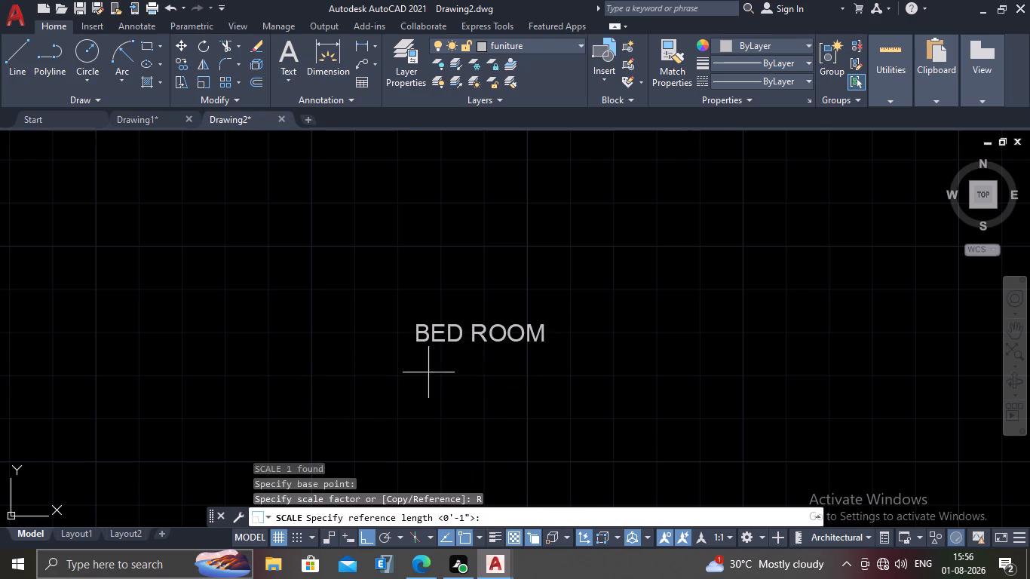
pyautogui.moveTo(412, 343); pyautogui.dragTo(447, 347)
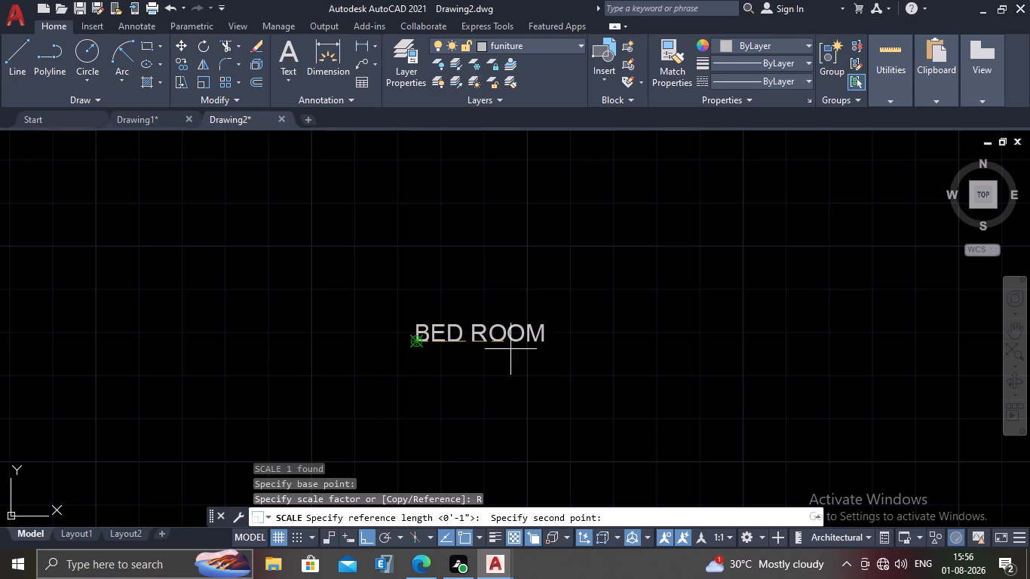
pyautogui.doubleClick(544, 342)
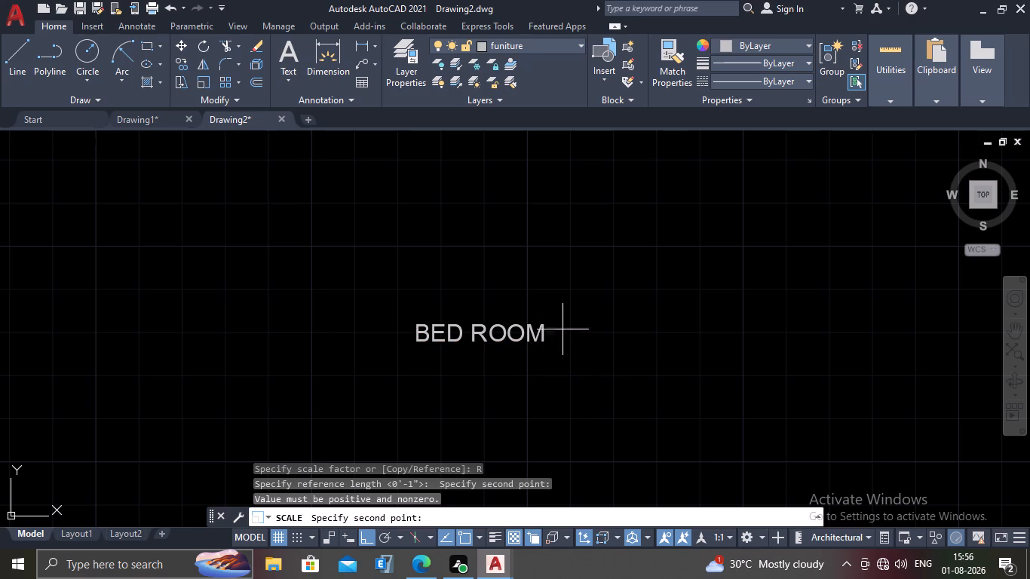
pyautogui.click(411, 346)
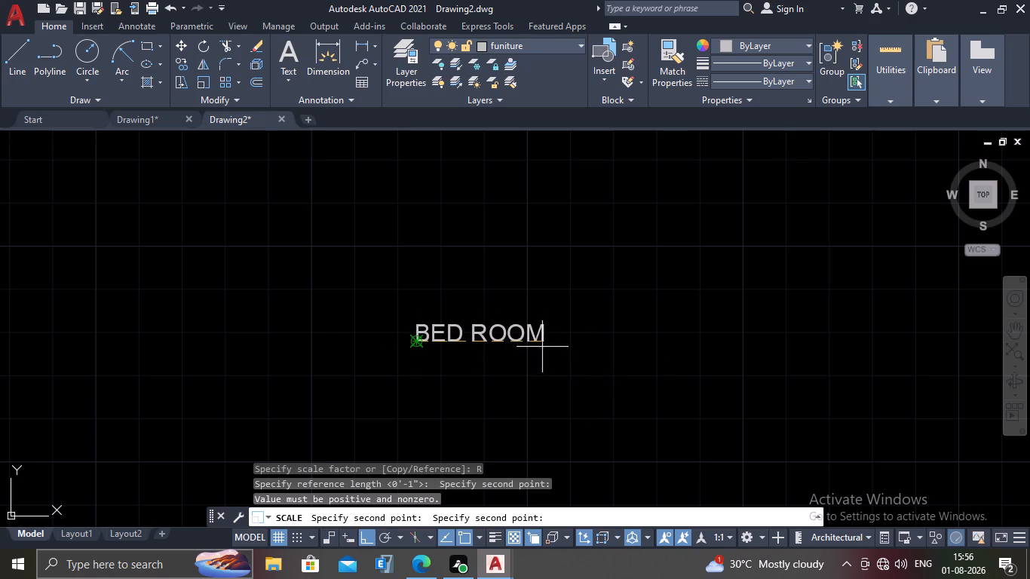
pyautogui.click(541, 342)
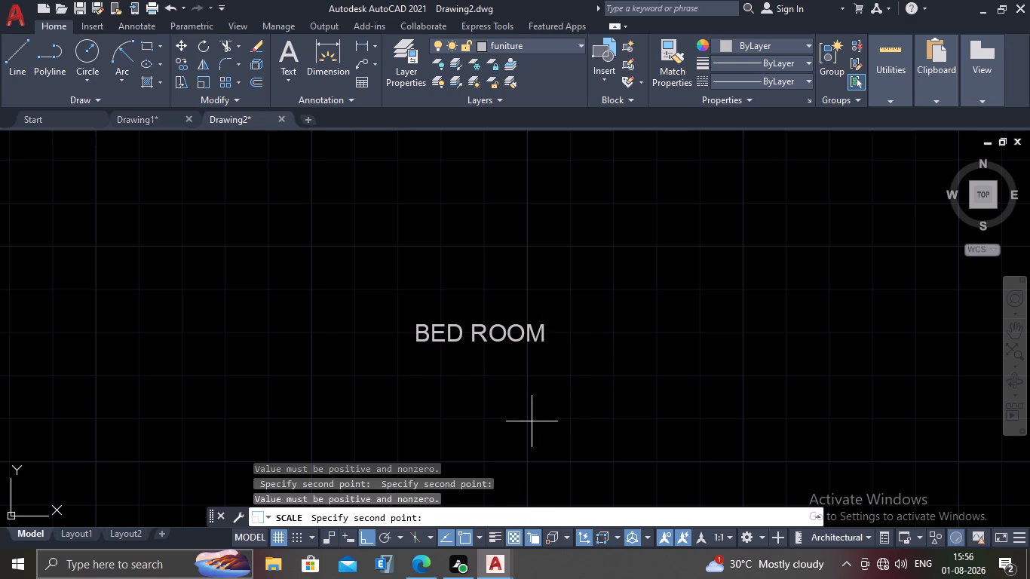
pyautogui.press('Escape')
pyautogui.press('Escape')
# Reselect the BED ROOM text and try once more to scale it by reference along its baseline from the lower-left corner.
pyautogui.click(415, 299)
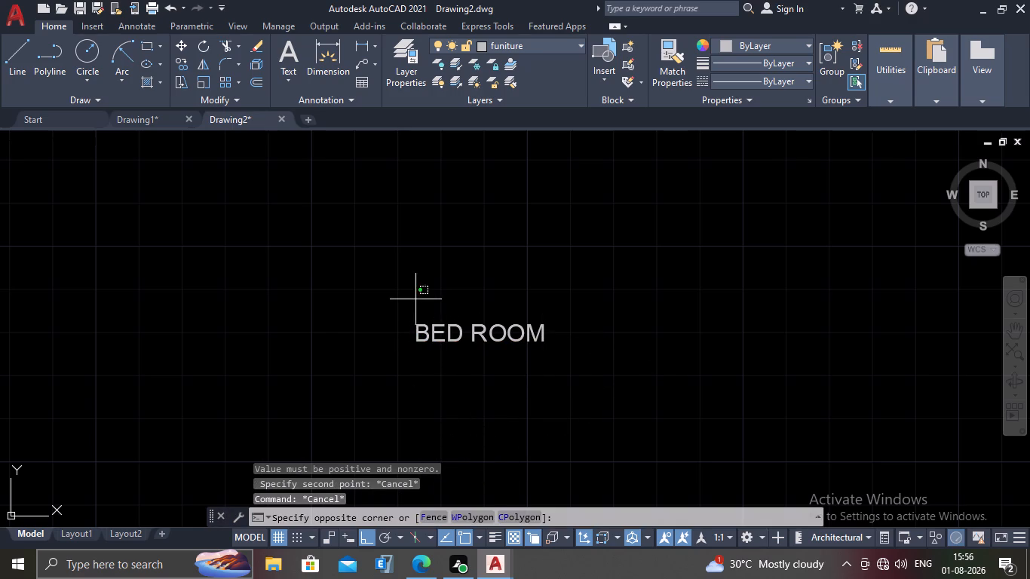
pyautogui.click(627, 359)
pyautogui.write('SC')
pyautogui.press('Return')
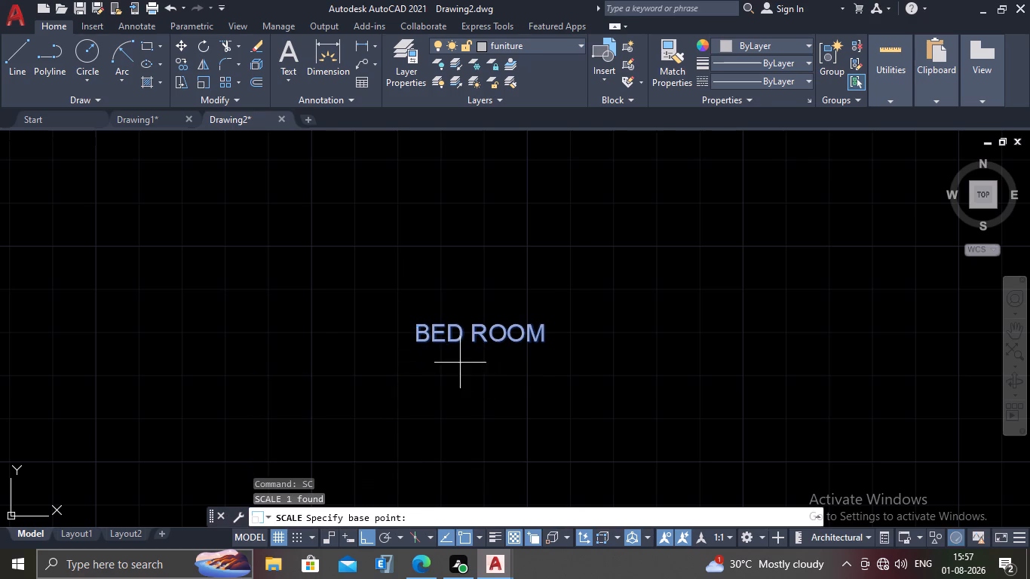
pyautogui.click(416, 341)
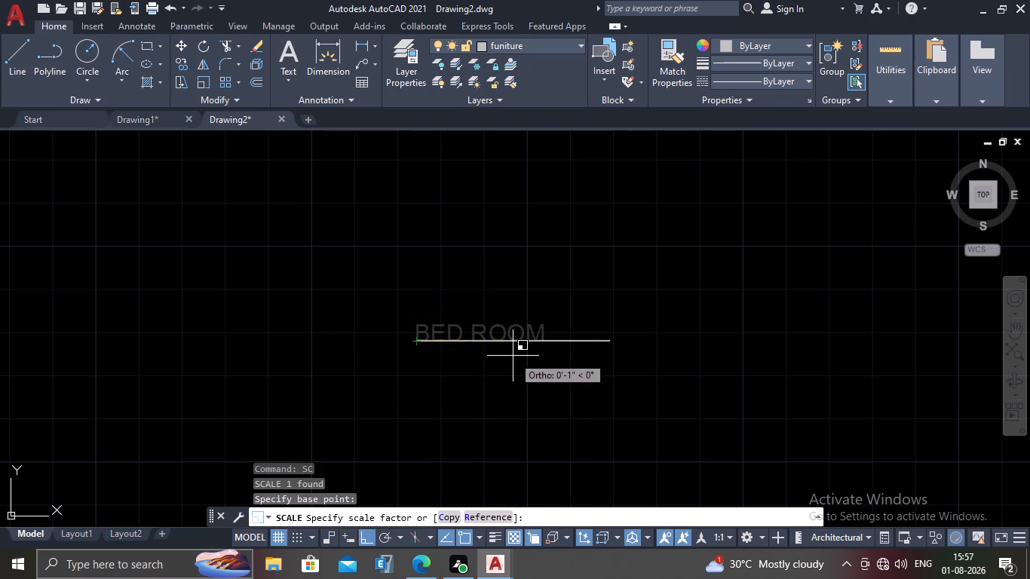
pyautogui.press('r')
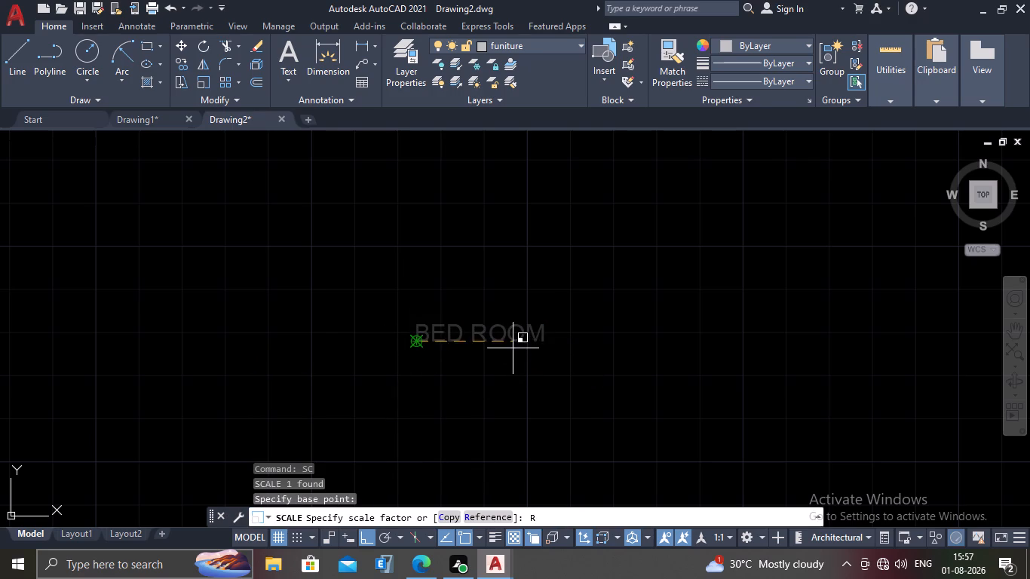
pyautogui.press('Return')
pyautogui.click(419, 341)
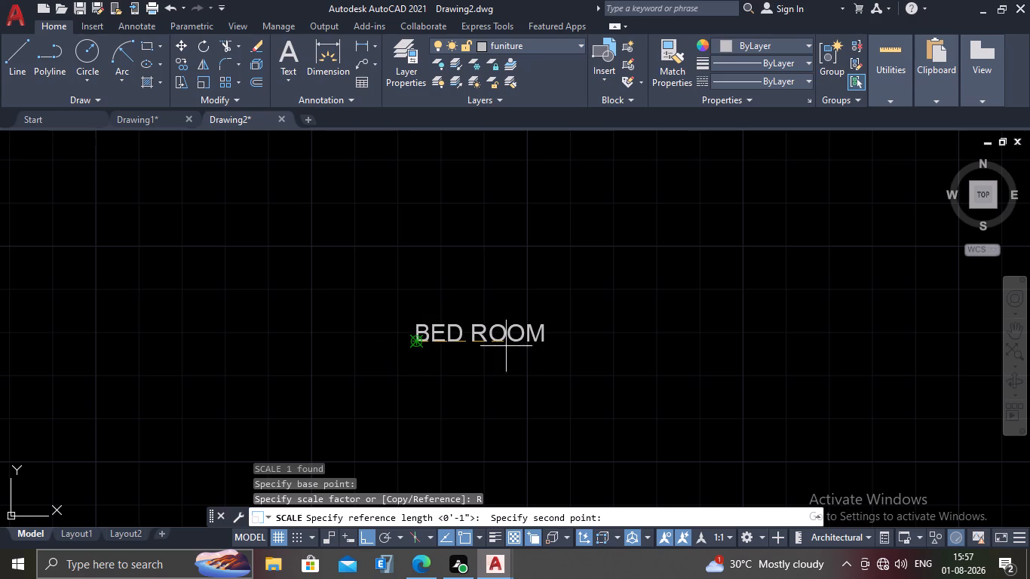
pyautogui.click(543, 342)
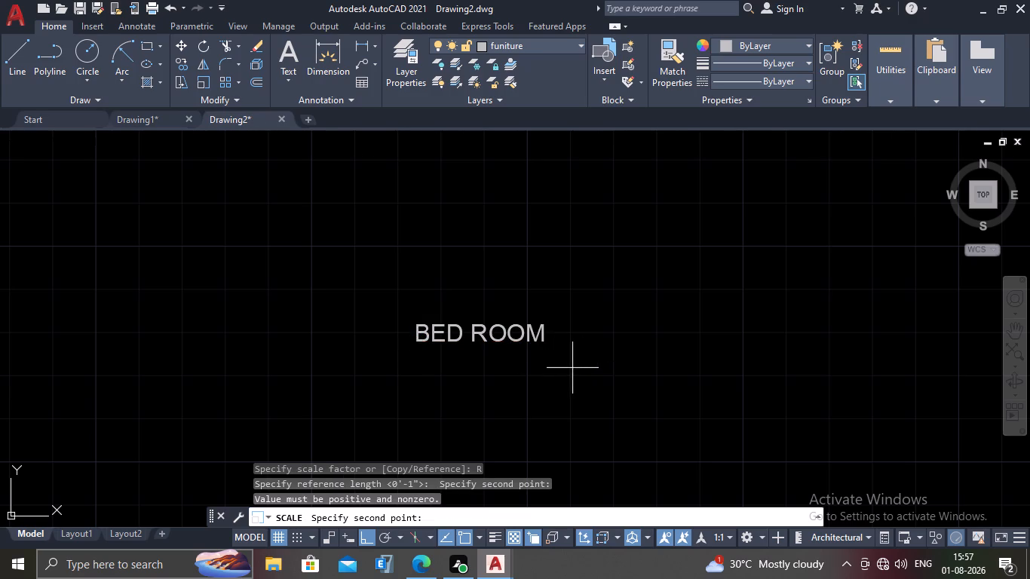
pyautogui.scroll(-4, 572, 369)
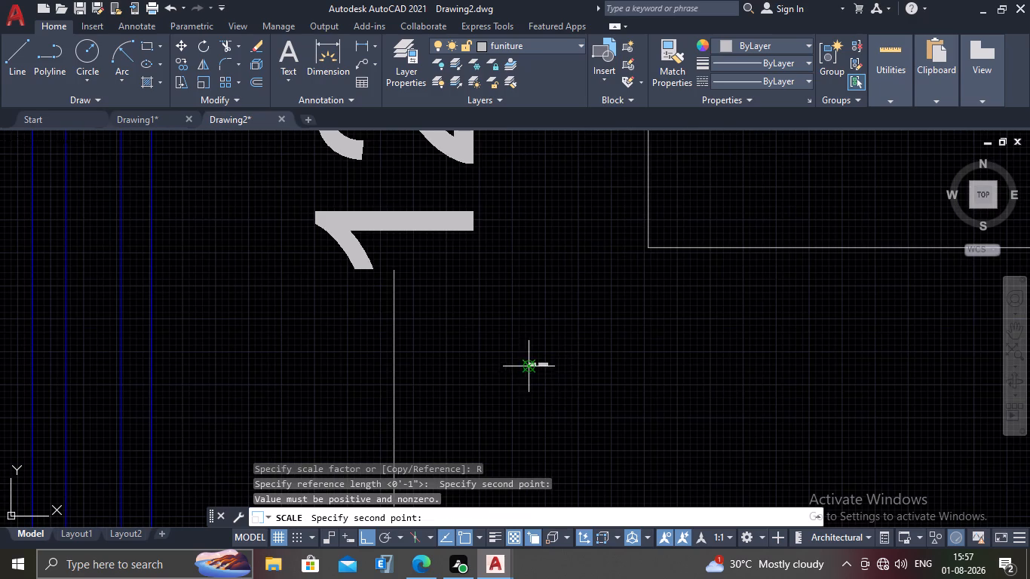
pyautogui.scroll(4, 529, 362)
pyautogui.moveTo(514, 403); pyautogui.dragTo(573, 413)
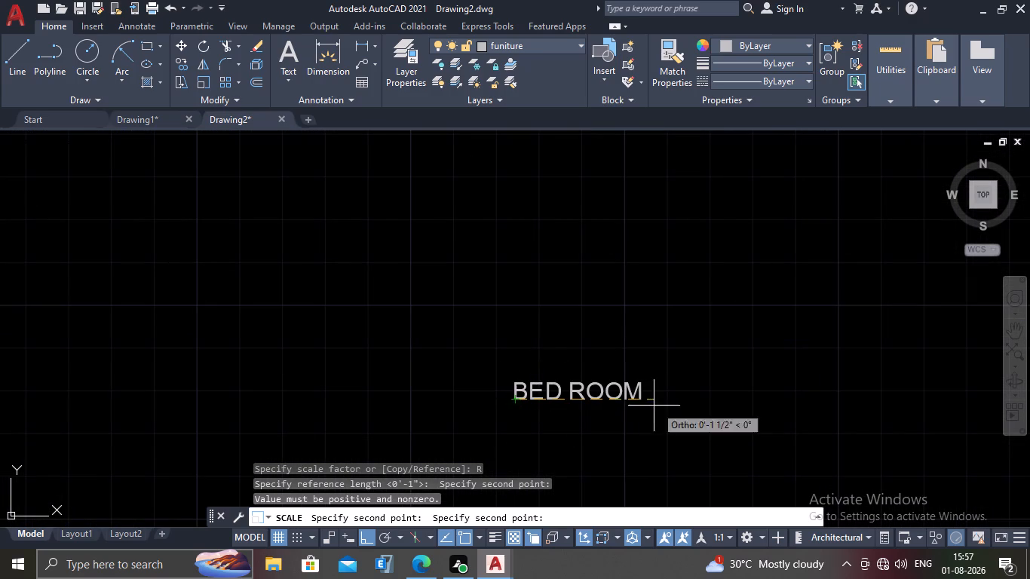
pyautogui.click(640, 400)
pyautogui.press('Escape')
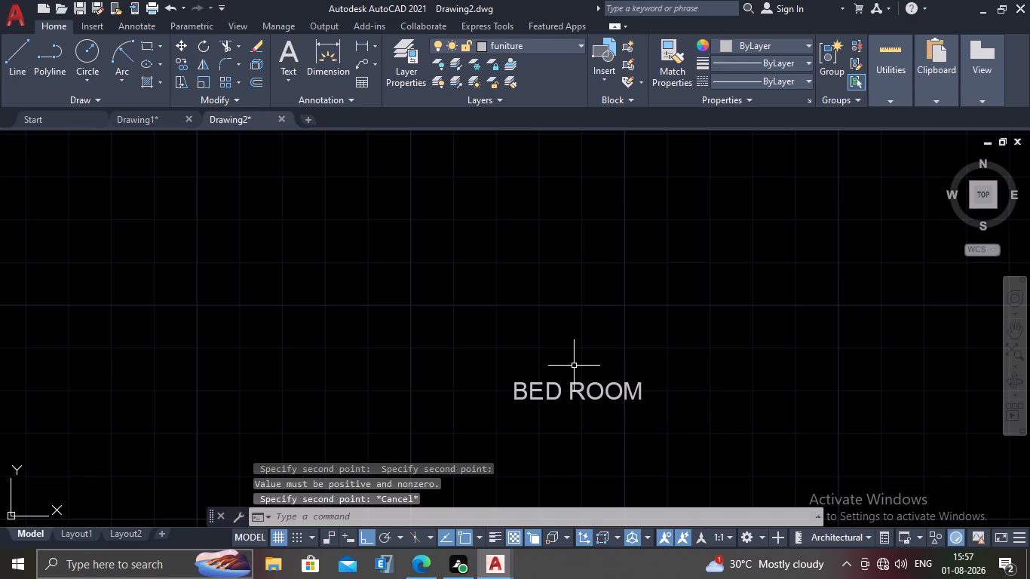
# Scale the BED ROOM text by reference from its lower-left corner, using its full width as reference and a new length of about 5'-7".
pyautogui.scroll(-2, 652, 345)
pyautogui.scroll(2, 653, 311)
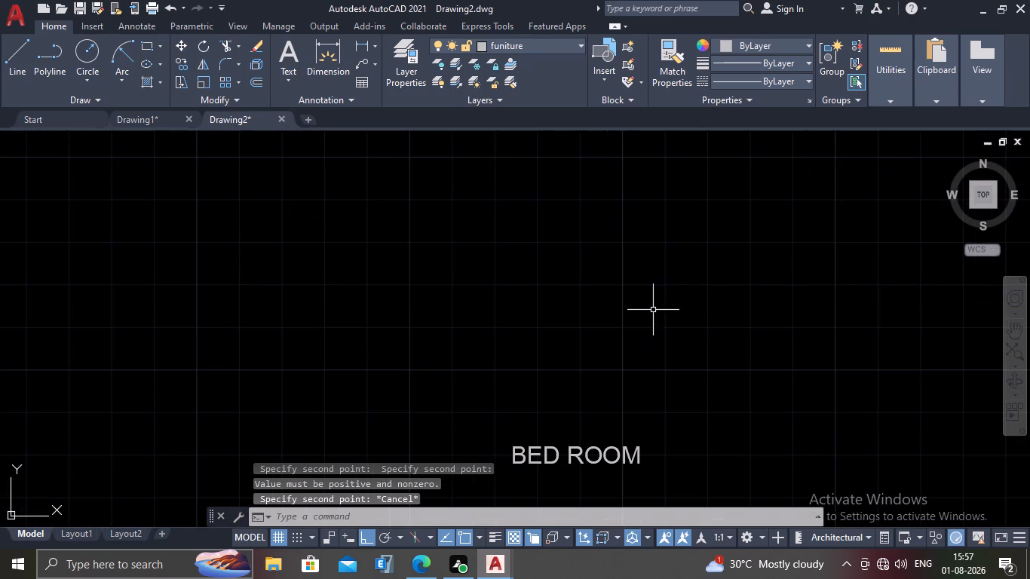
pyautogui.moveTo(616, 363); pyautogui.dragTo(608, 262, button='middle')
pyautogui.moveTo(659, 309); pyautogui.dragTo(652, 314)
pyautogui.click(372, 430)
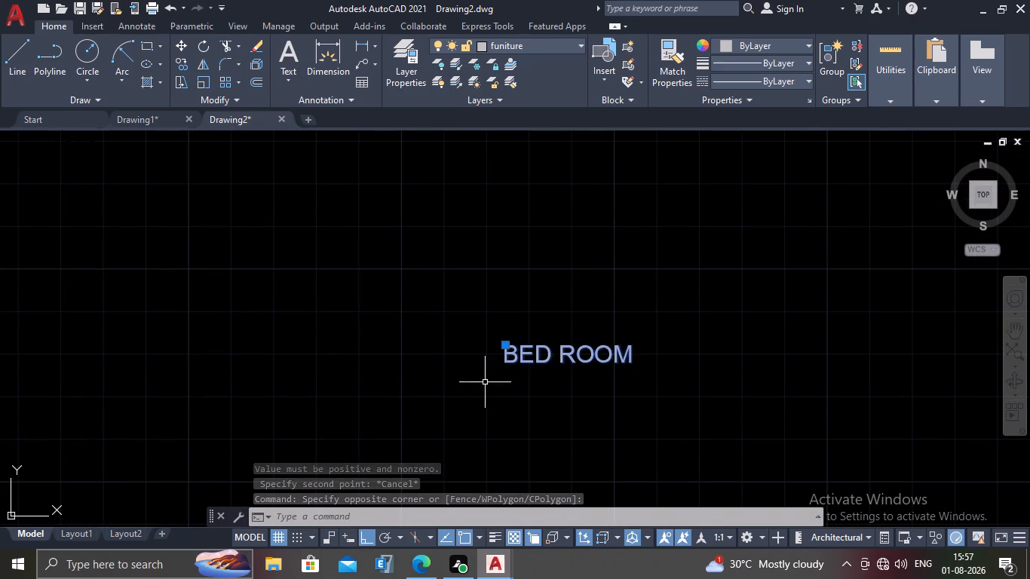
pyautogui.scroll(3, 486, 367)
pyautogui.moveTo(484, 384); pyautogui.dragTo(351, 376, button='middle')
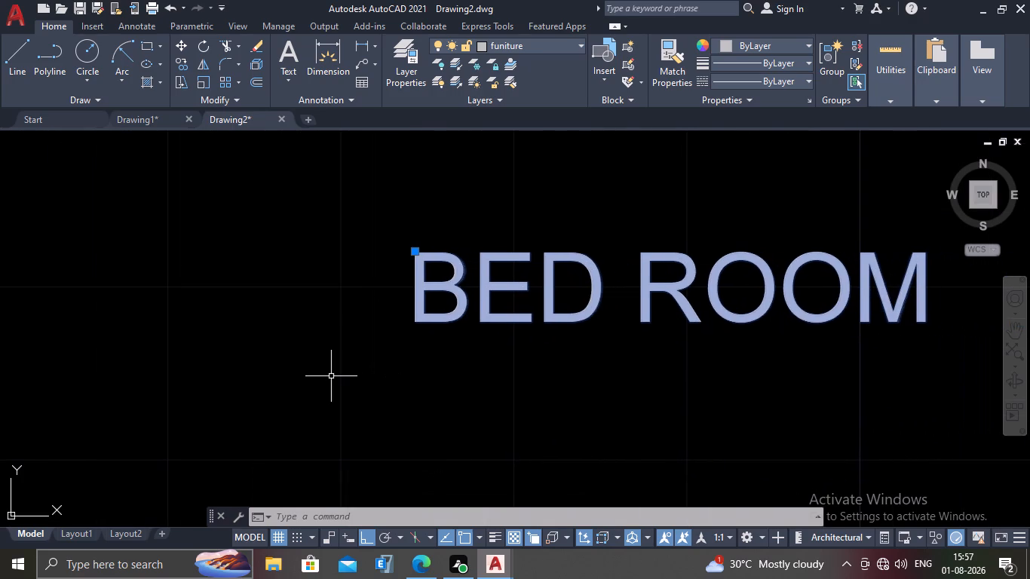
pyautogui.press('s')
pyautogui.press('c')
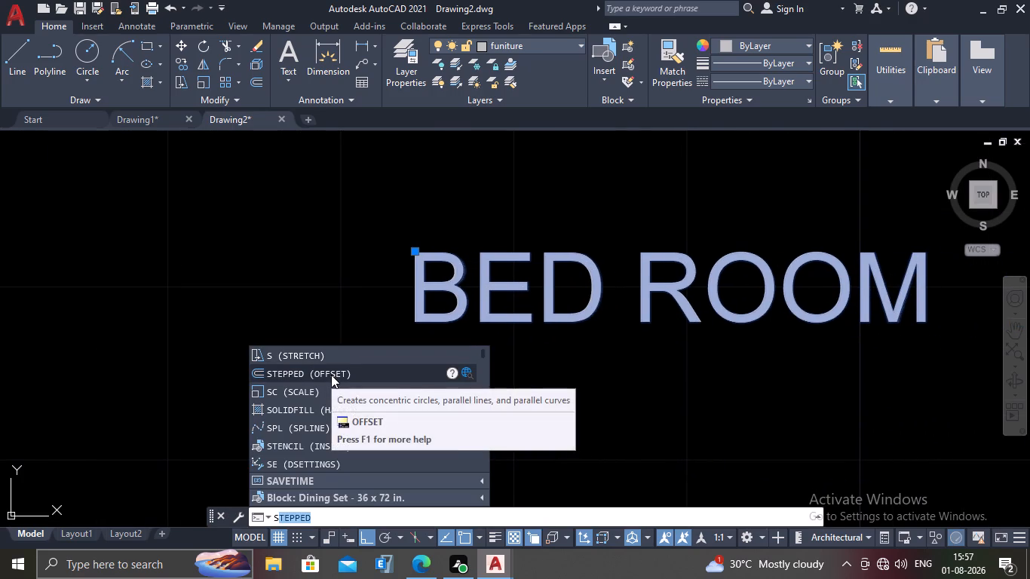
pyautogui.click(336, 394)
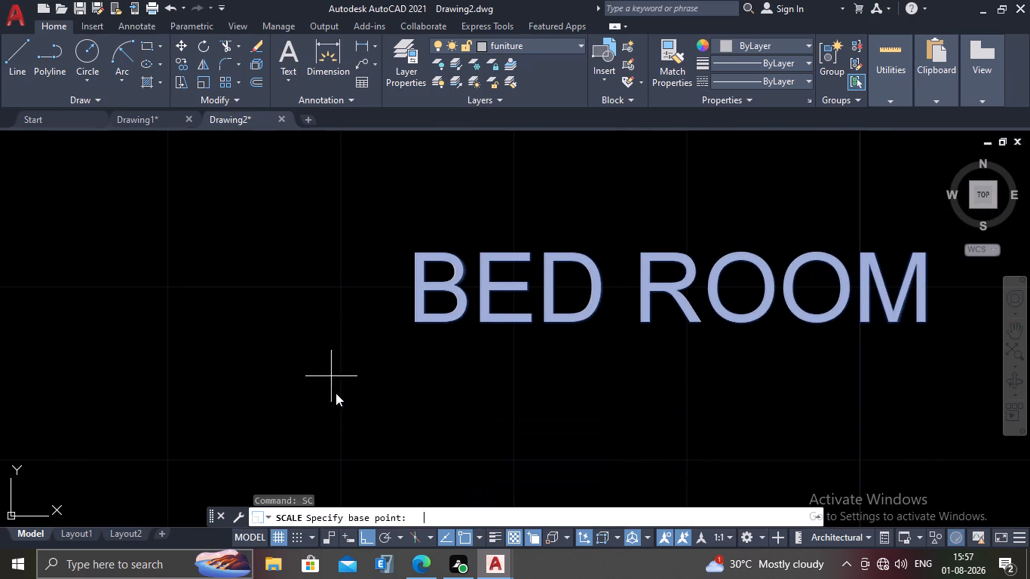
pyautogui.click(415, 321)
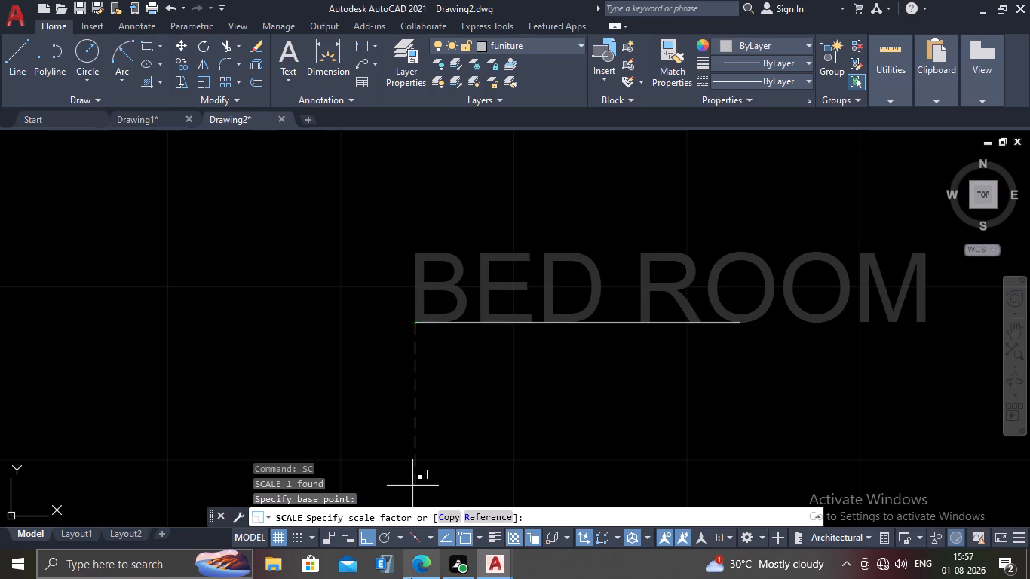
pyautogui.press('r')
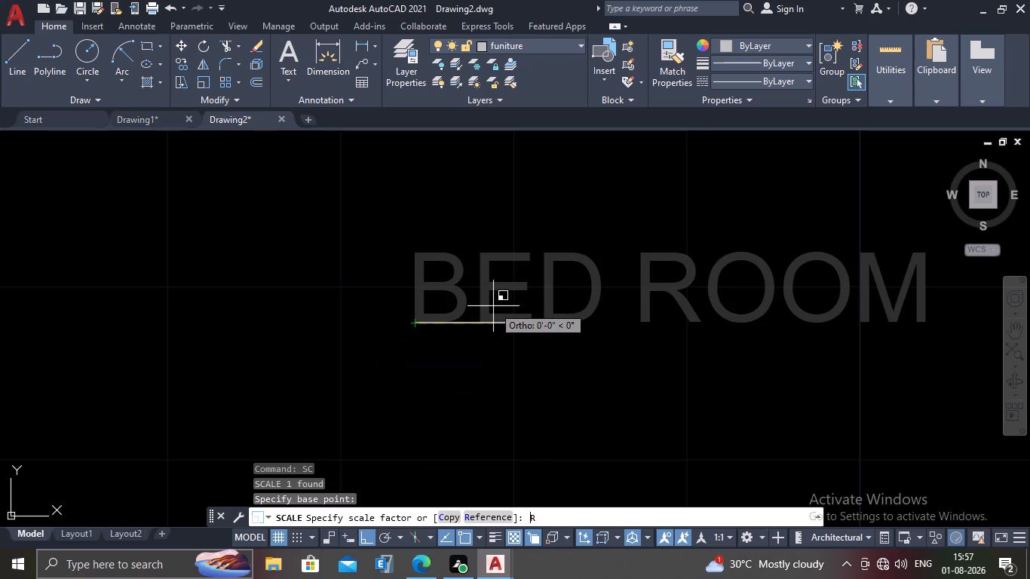
pyautogui.press('Return')
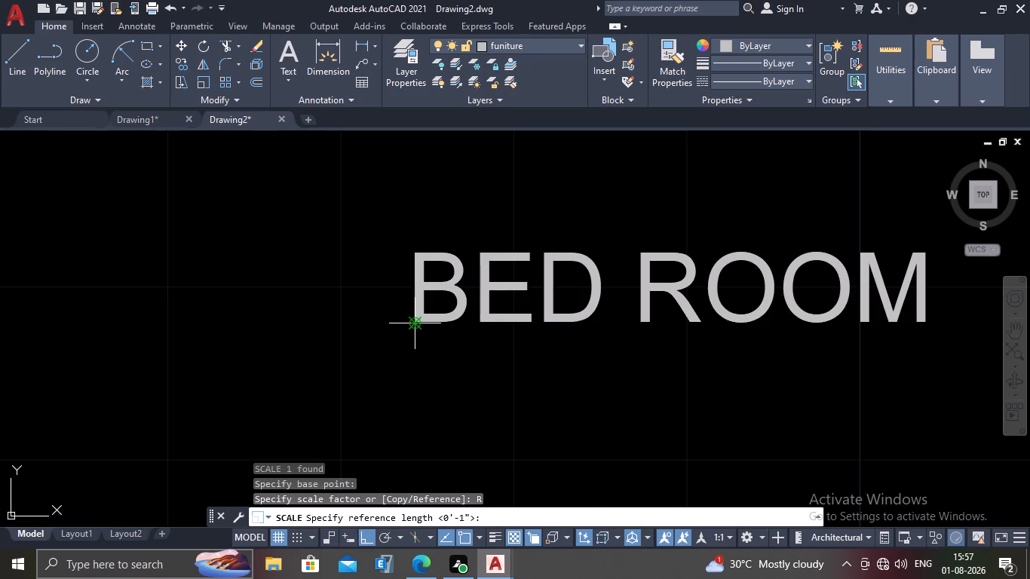
pyautogui.click(412, 325)
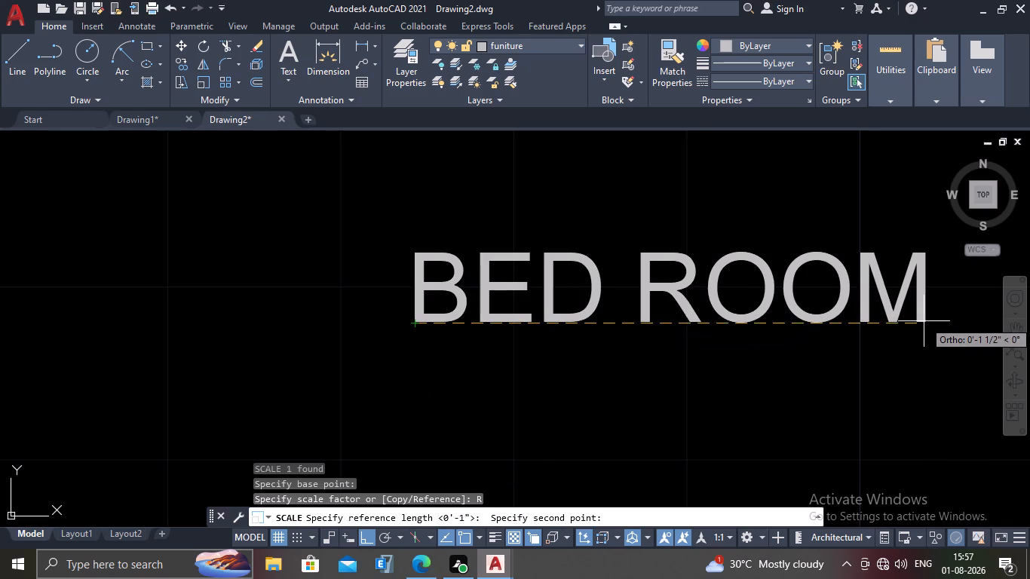
pyautogui.click(924, 322)
pyautogui.scroll(-2, 709, 334)
pyautogui.moveTo(670, 374); pyautogui.dragTo(416, 256, button='middle')
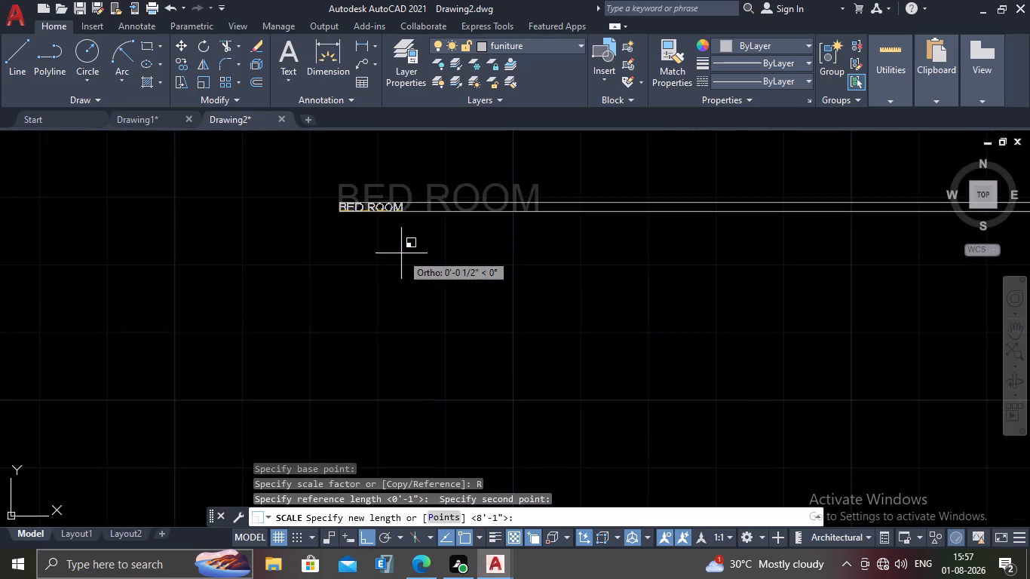
pyautogui.scroll(-8, 401, 253)
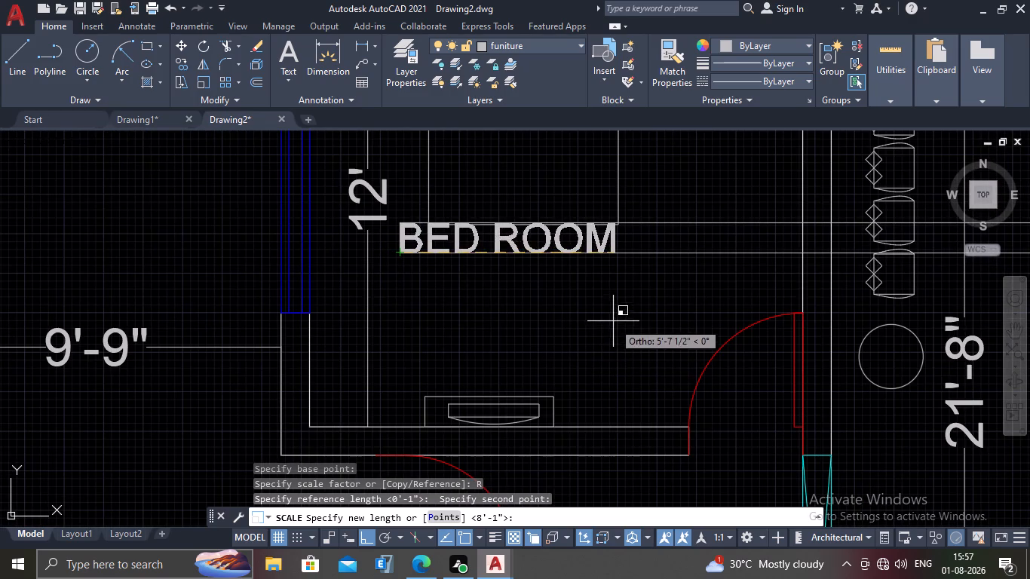
pyautogui.scroll(-2, 612, 310)
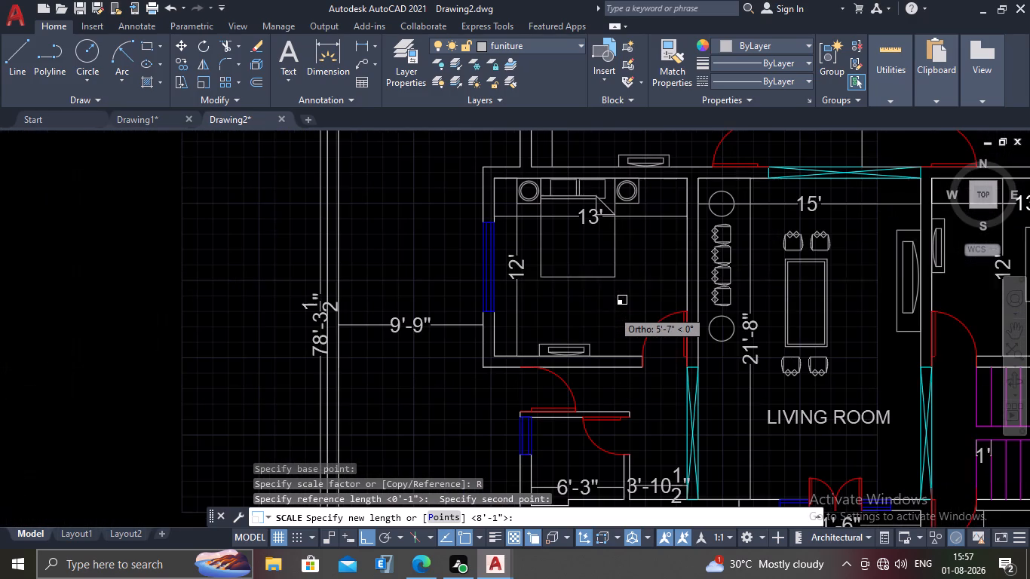
pyautogui.click(613, 313)
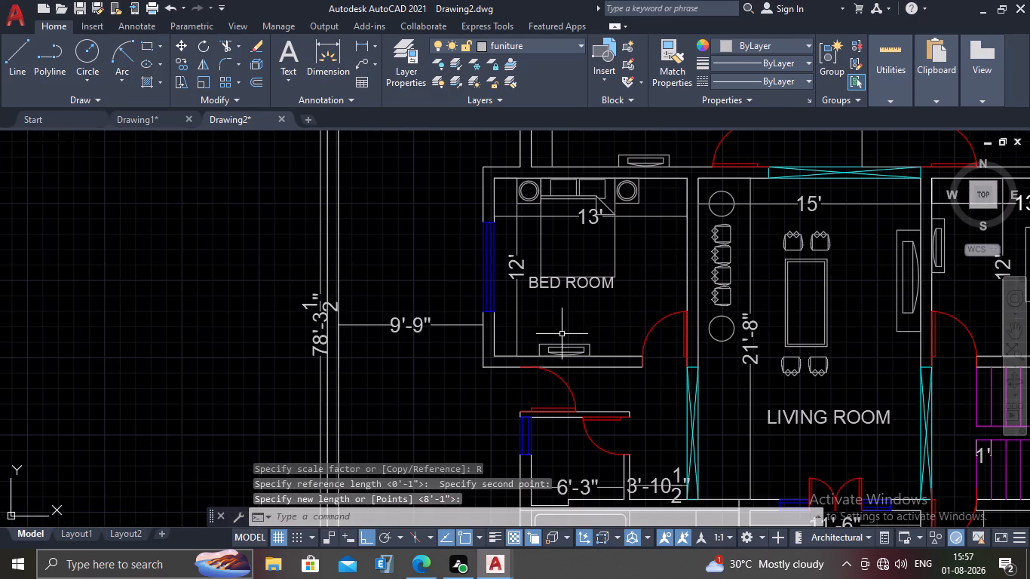
# Move the enlarged BED ROOM text straight down so it sits just below the foot of the bed.
pyautogui.scroll(2, 569, 305)
pyautogui.click(541, 250)
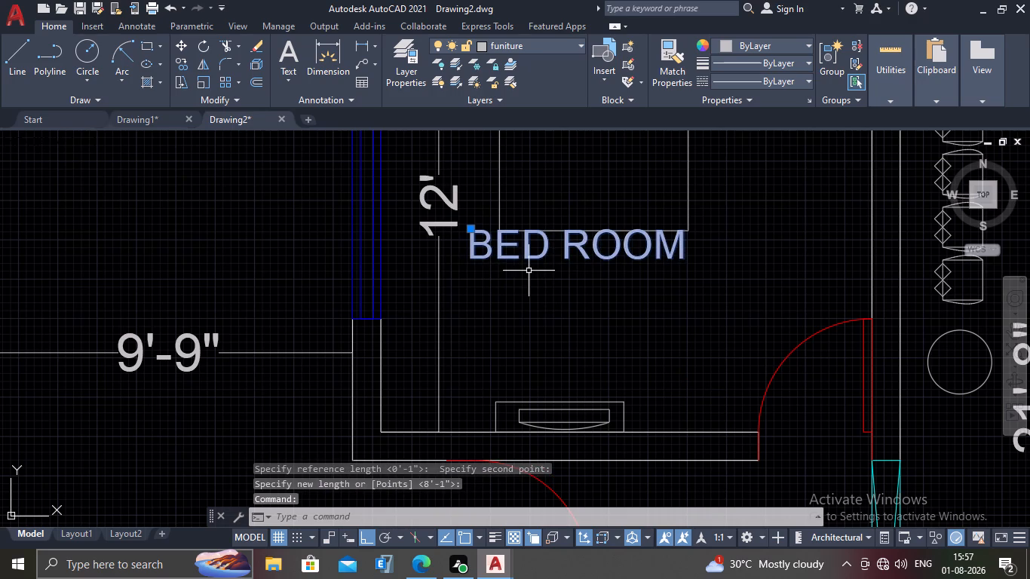
pyautogui.press('m')
pyautogui.press('Return')
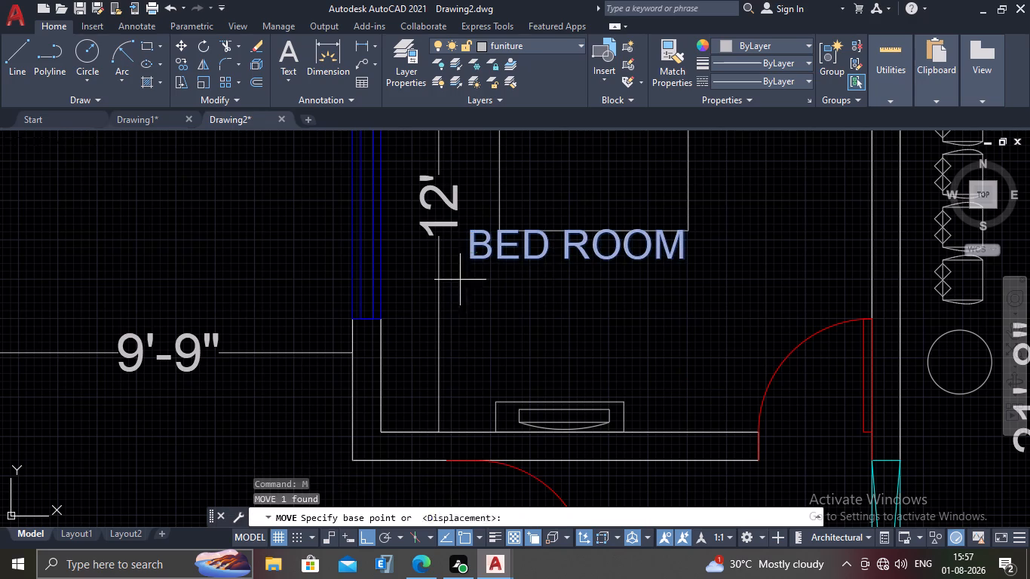
pyautogui.click(473, 258)
pyautogui.click(480, 284)
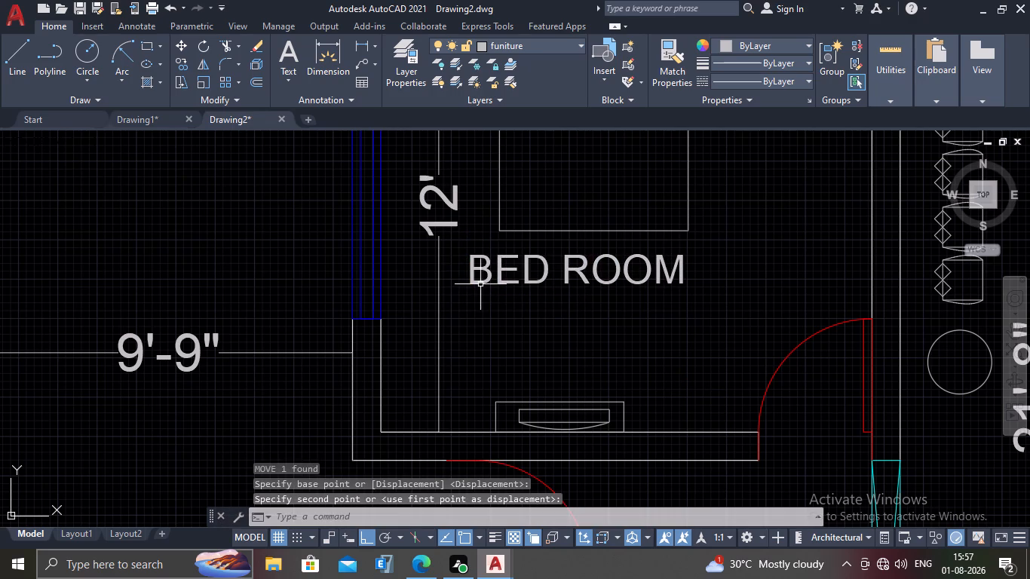
pyautogui.press('Escape')
# Look over the whole floor plan, examining the room labels and the rooms around the living room and front entrance.
pyautogui.scroll(-1, 481, 311)
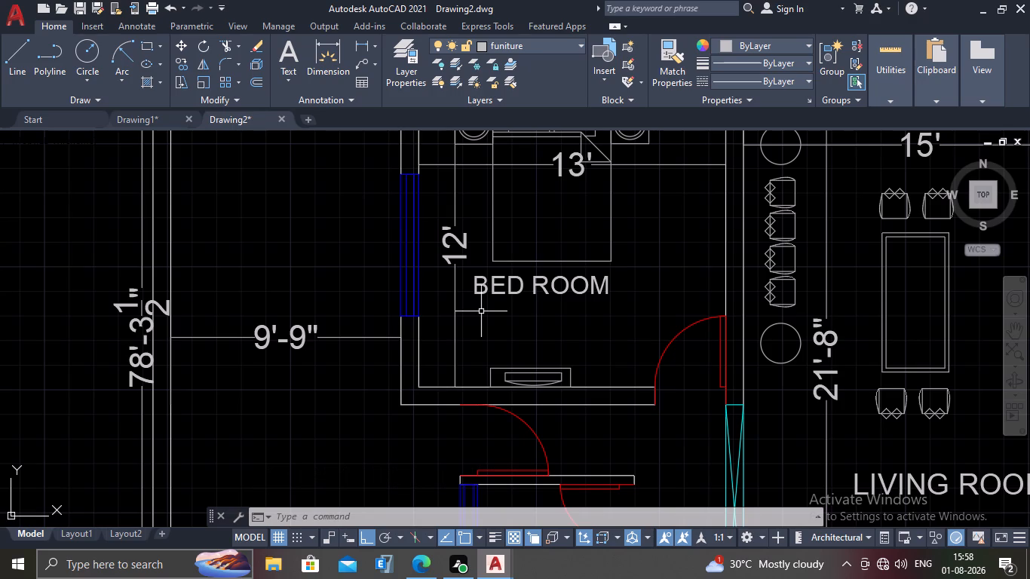
pyautogui.scroll(-1, 481, 311)
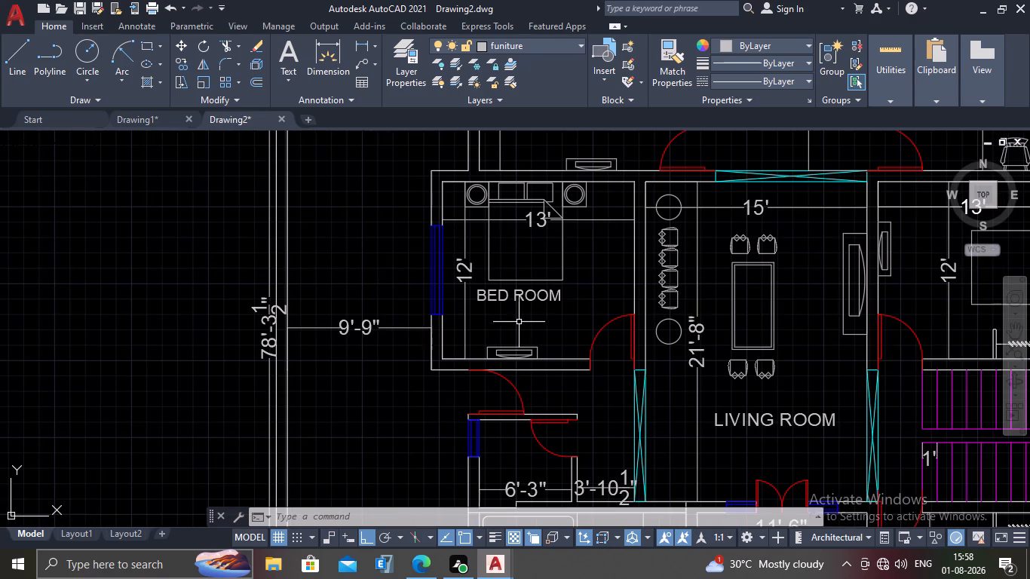
pyautogui.scroll(-1, 523, 322)
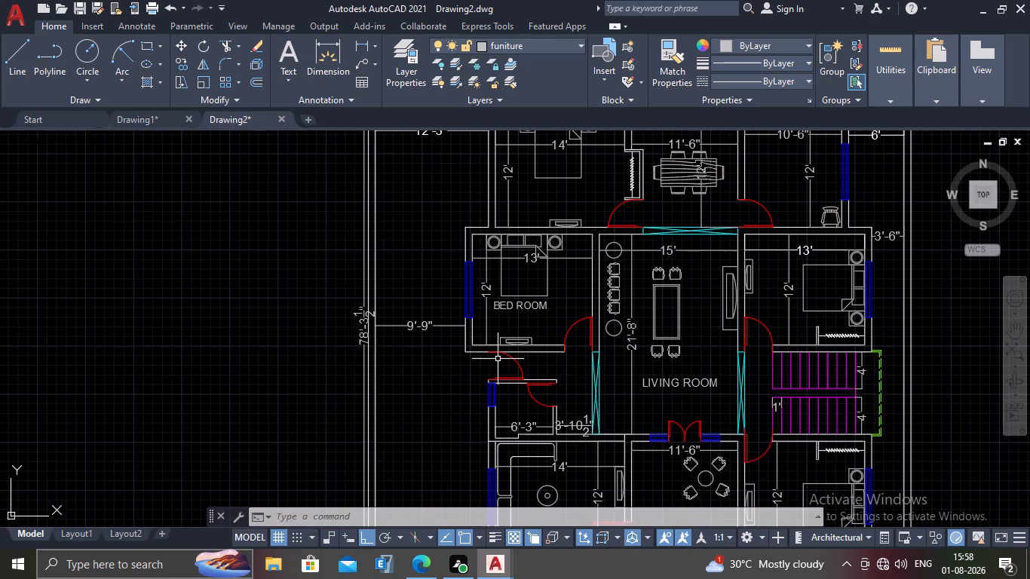
pyautogui.scroll(-1, 498, 359)
pyautogui.moveTo(569, 337); pyautogui.dragTo(510, 295, button='middle')
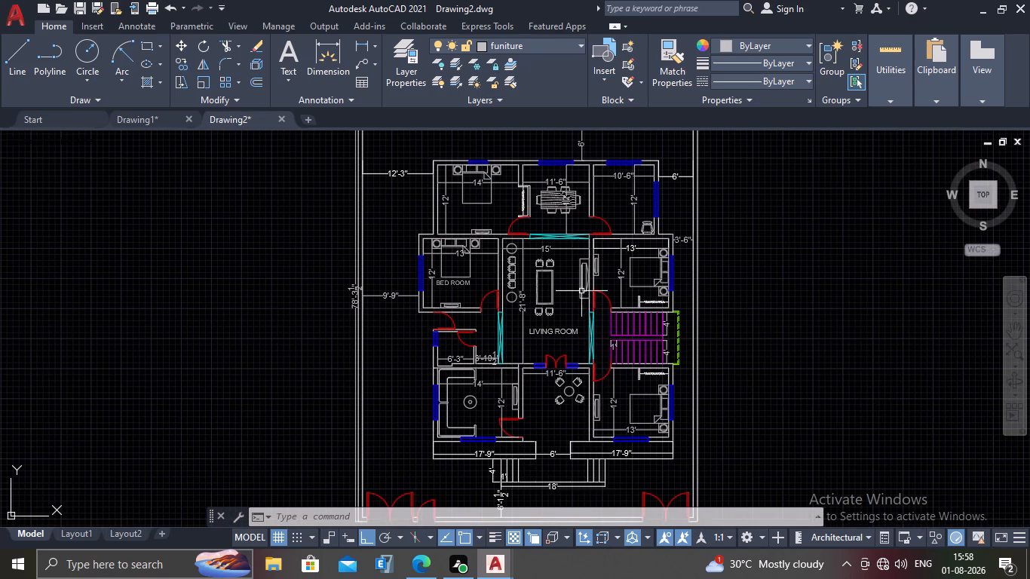
pyautogui.moveTo(637, 360); pyautogui.dragTo(632, 311, button='middle')
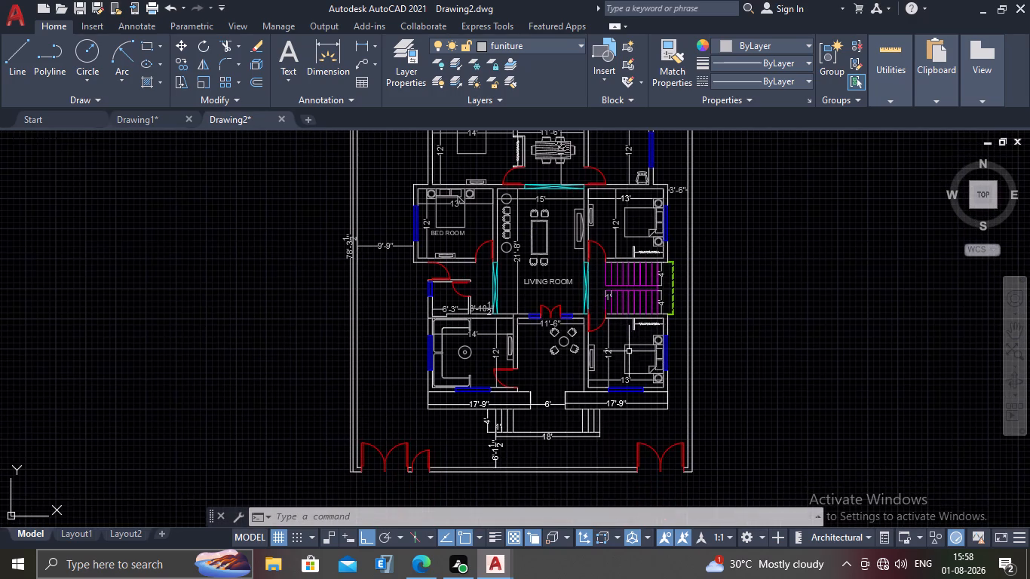
pyautogui.scroll(2, 622, 350)
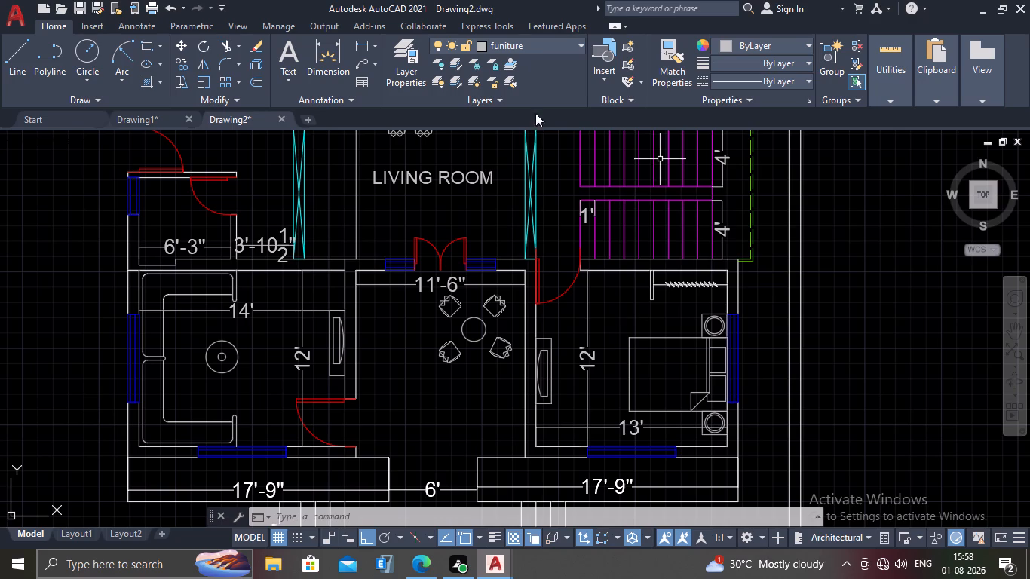
pyautogui.scroll(-1, 521, 286)
pyautogui.moveTo(497, 314); pyautogui.dragTo(511, 332, button='middle')
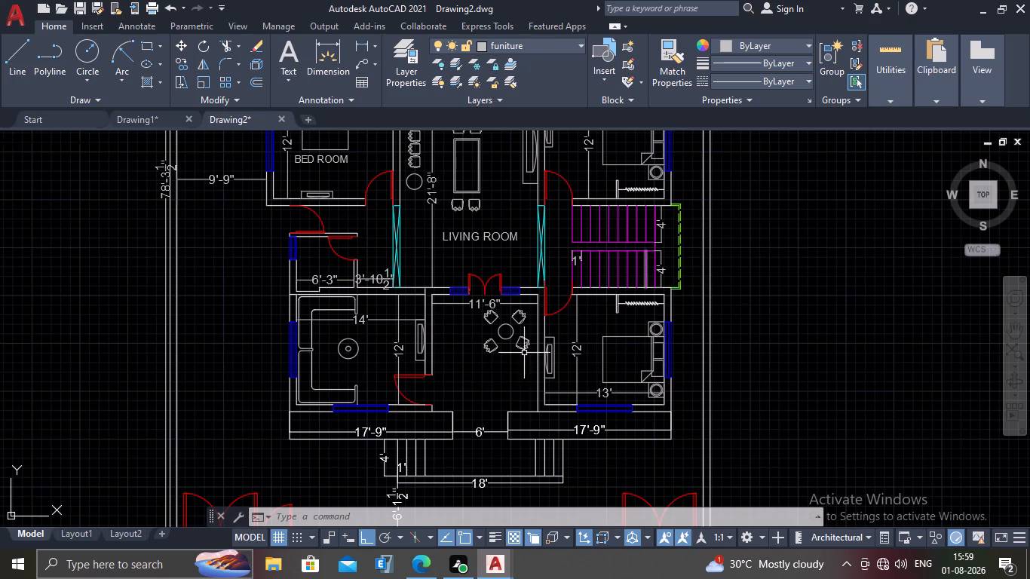
pyautogui.moveTo(489, 372); pyautogui.dragTo(492, 349, button='middle')
pyautogui.scroll(1, 489, 338)
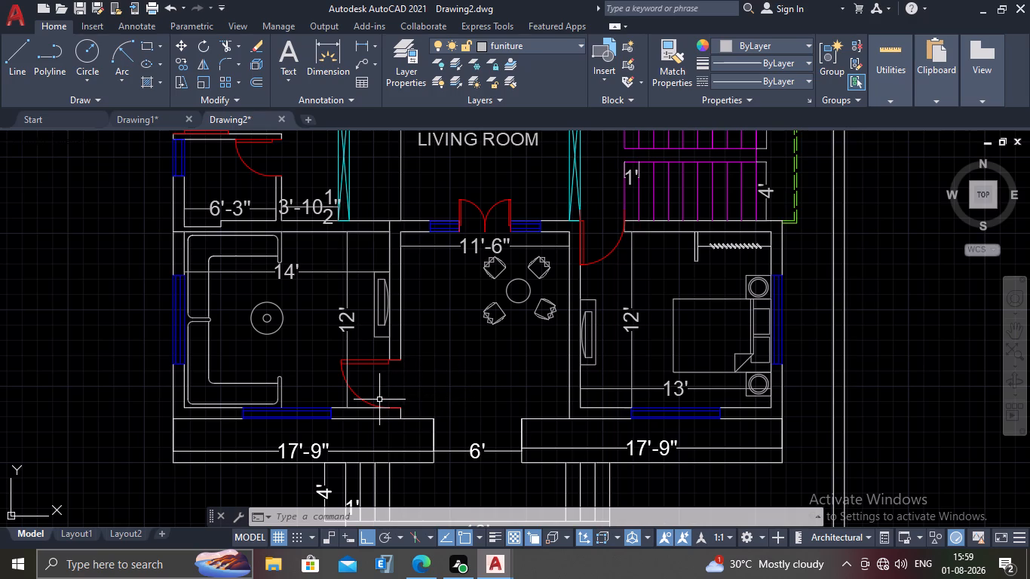
pyautogui.scroll(-2, 378, 399)
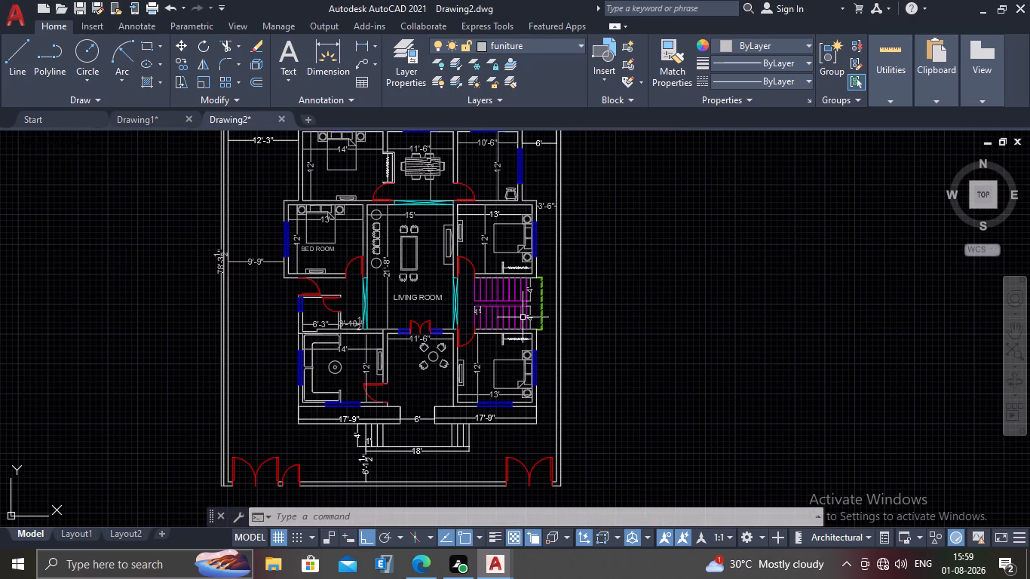
# Shift the BED ROOM label down by its grip, to about midway between the bed and the TV unit, leaving its wording as is.
pyautogui.scroll(1, 265, 238)
pyautogui.scroll(1, 403, 287)
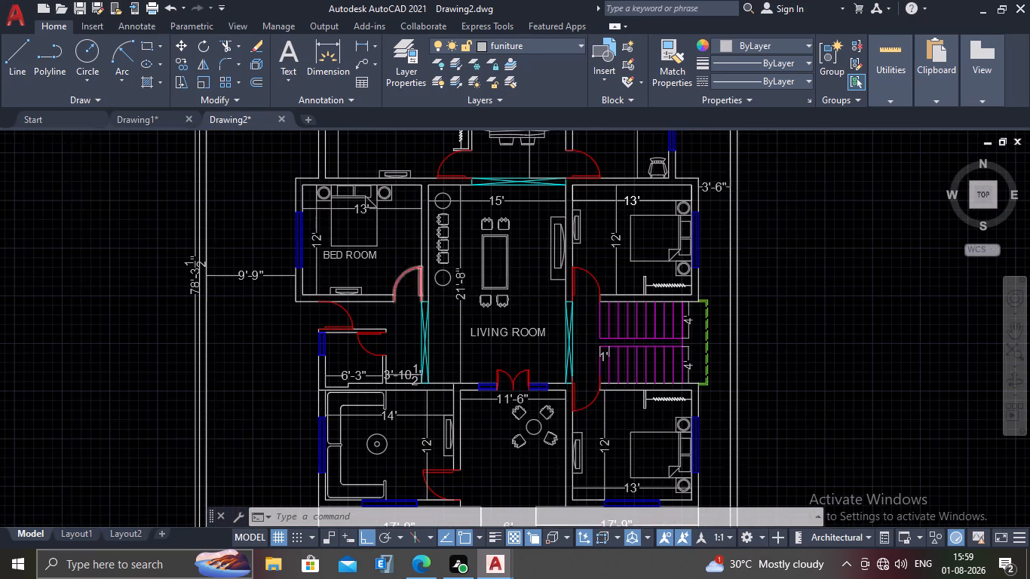
pyautogui.moveTo(415, 344); pyautogui.dragTo(440, 372, button='middle')
pyautogui.scroll(1, 351, 278)
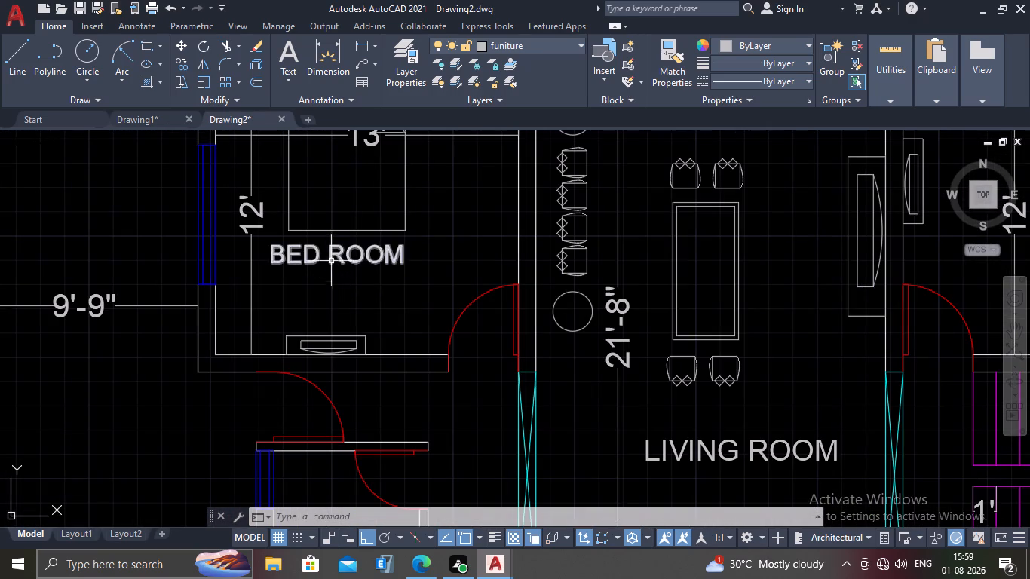
pyautogui.click(342, 244)
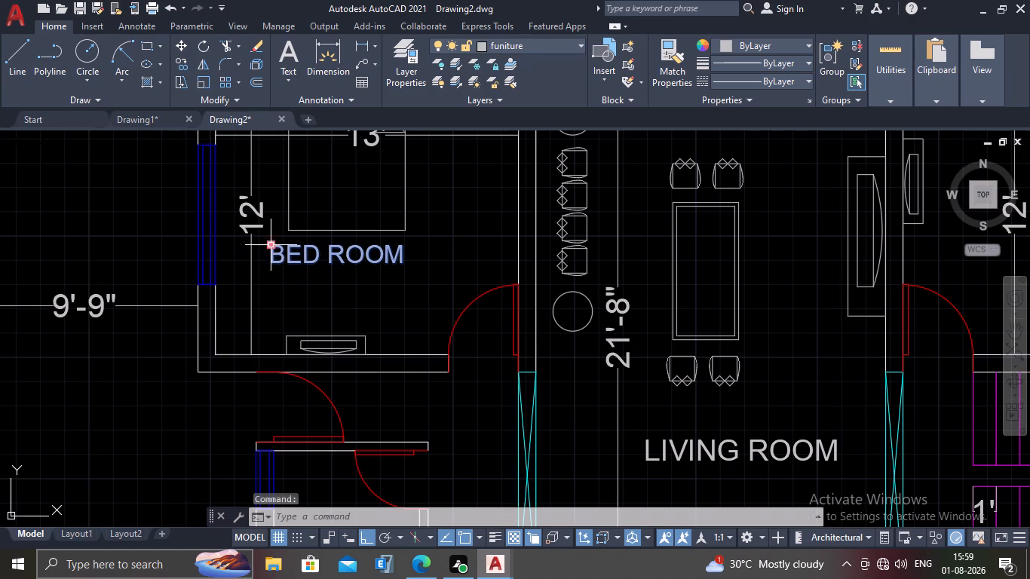
pyautogui.click(271, 245)
pyautogui.doubleClick(277, 283)
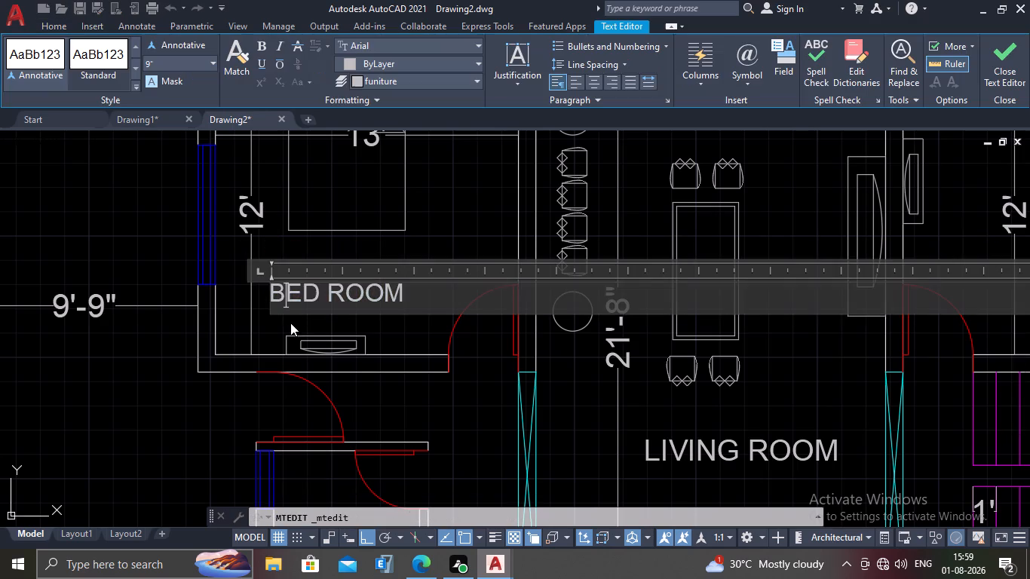
pyautogui.scroll(-1, 292, 329)
pyautogui.click(372, 308)
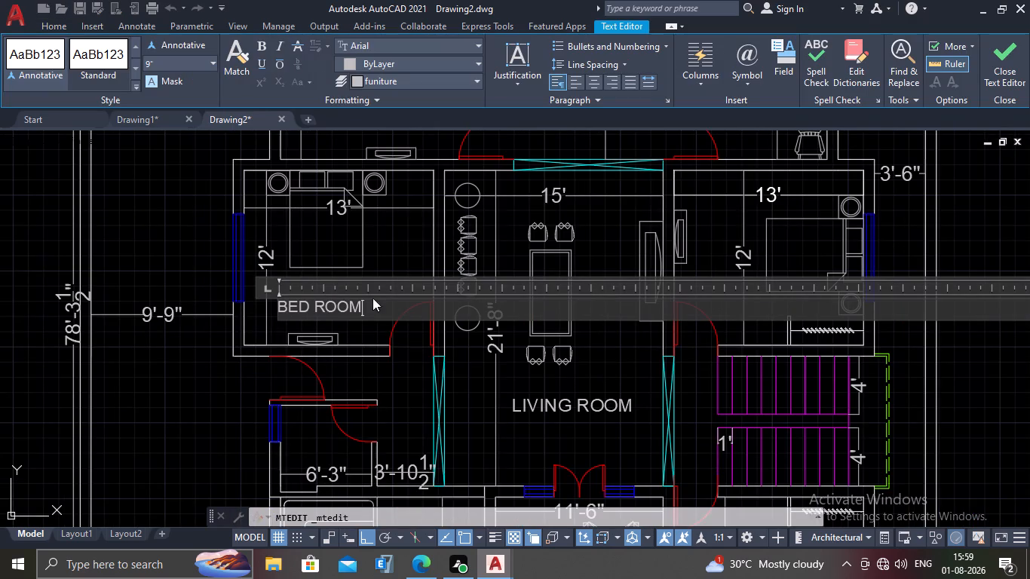
pyautogui.click(381, 262)
# Shift the BED ROOM label slightly further down by its grip, closer to the TV unit, and leave the text editor without changes.
pyautogui.scroll(-2, 365, 332)
pyautogui.moveTo(416, 382); pyautogui.dragTo(404, 328, button='middle')
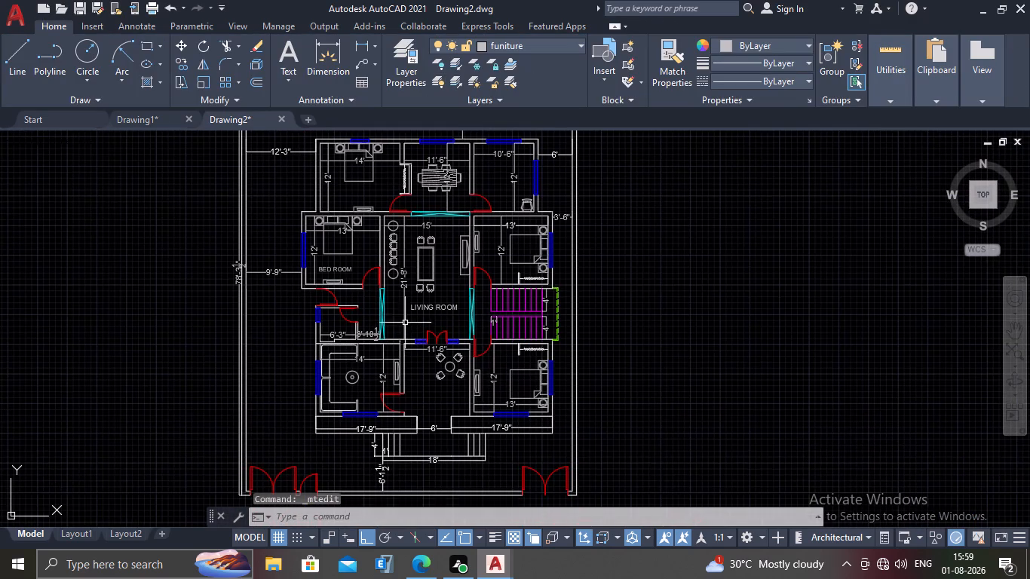
pyautogui.scroll(1, 344, 270)
pyautogui.click(350, 266)
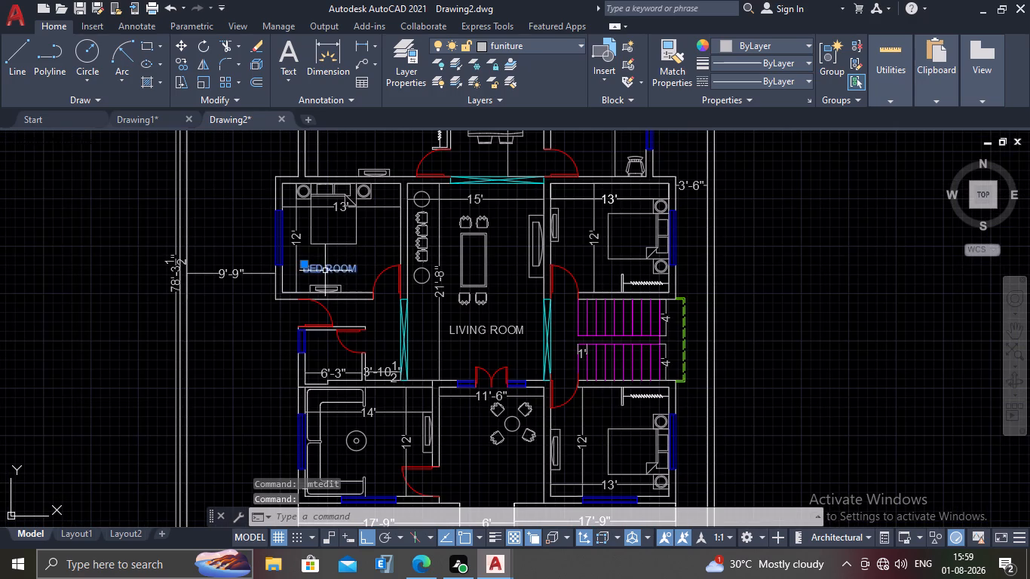
pyautogui.doubleClick(307, 266)
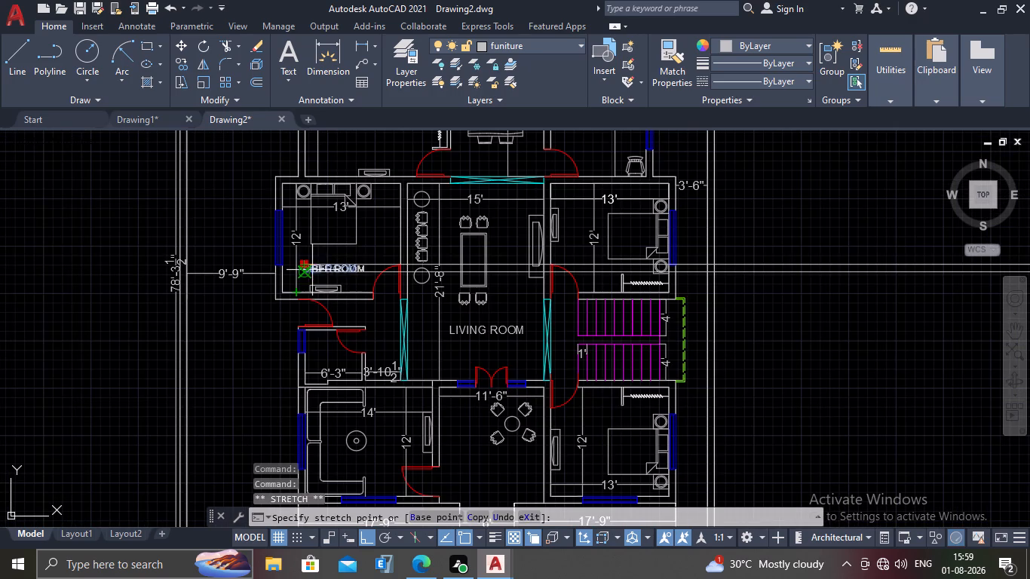
pyautogui.doubleClick(312, 270)
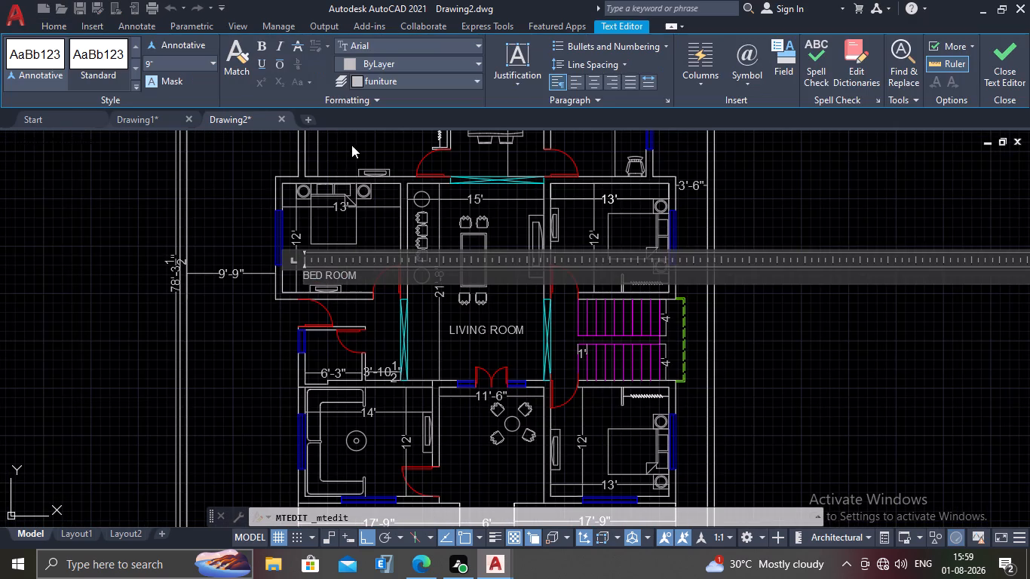
pyautogui.click(357, 244)
# Shift the BED ROOM label straight up by its grip, nearer the foot of the bed, and leave its wording as is.
pyautogui.scroll(3, 339, 264)
pyautogui.click(316, 308)
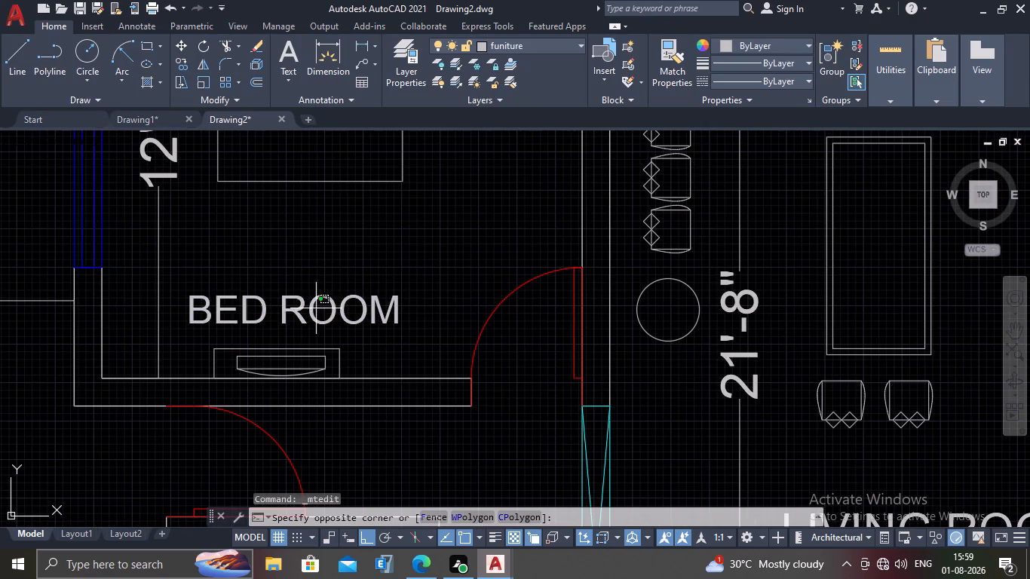
pyautogui.click(209, 316)
pyautogui.click(192, 294)
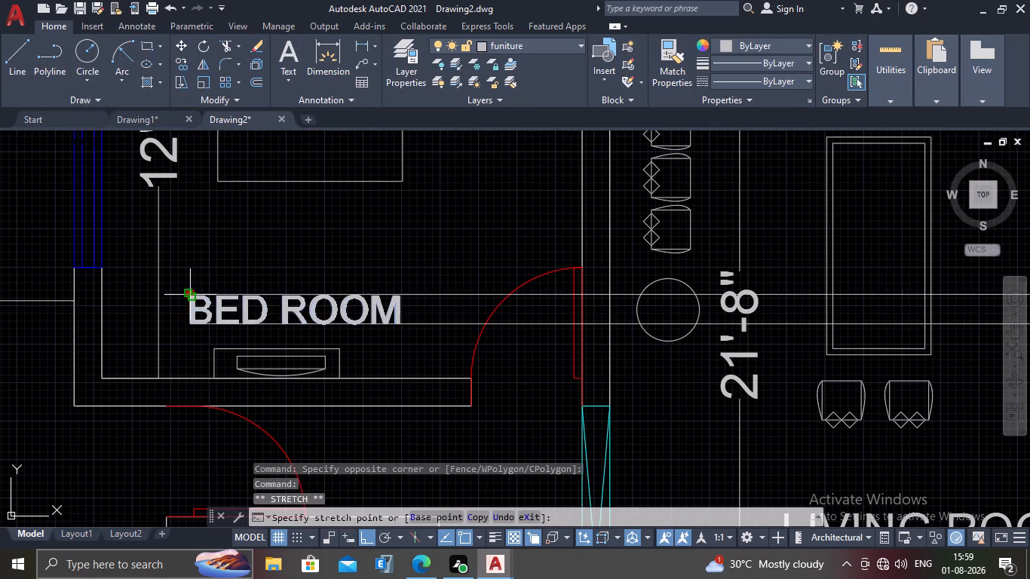
pyautogui.doubleClick(192, 247)
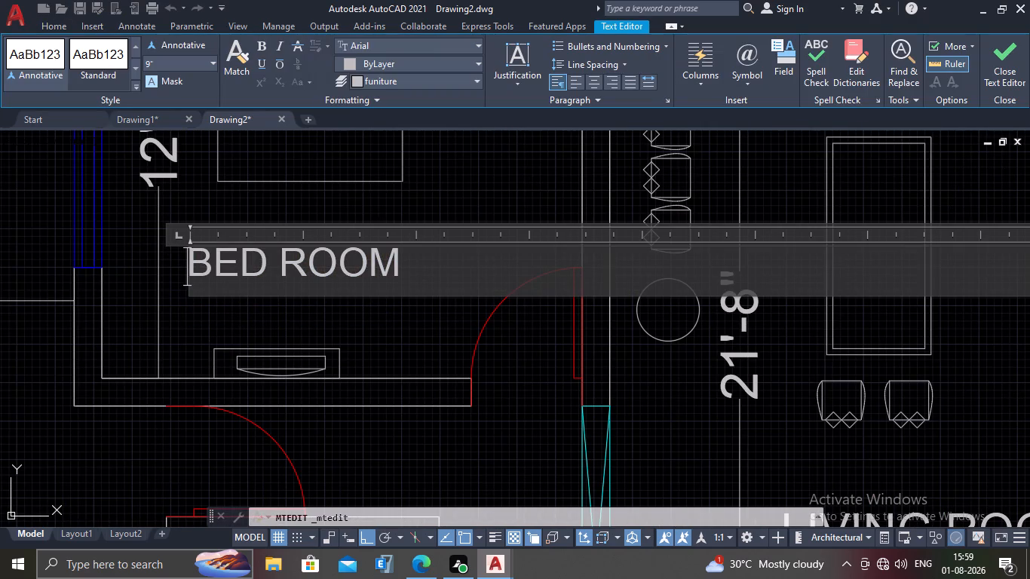
pyautogui.click(409, 261)
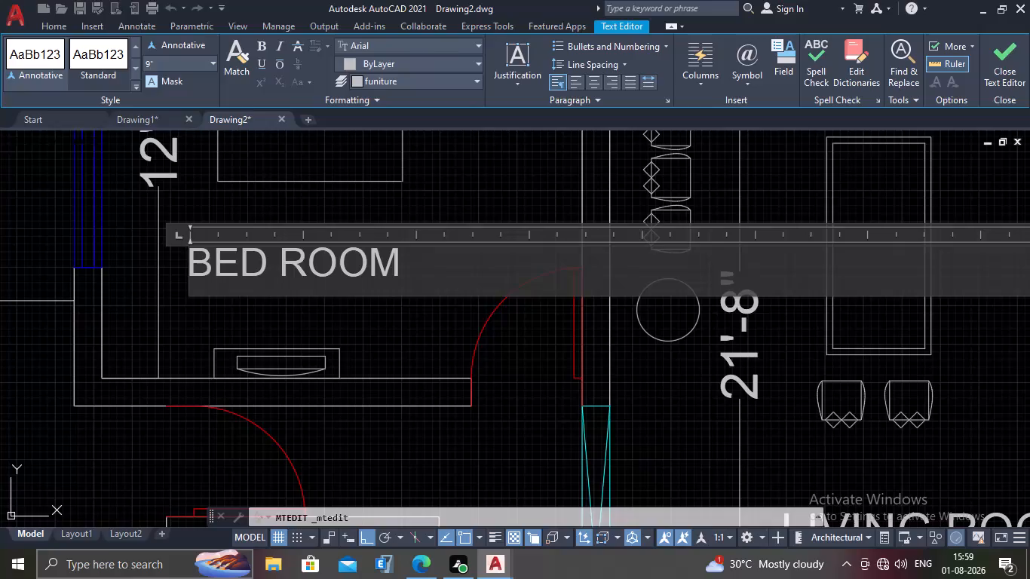
pyautogui.click(447, 188)
# Add a 9" high multiline text label reading DINNER ROOM above the dining table in the 11'-6" wide room.
pyautogui.scroll(-2, 375, 285)
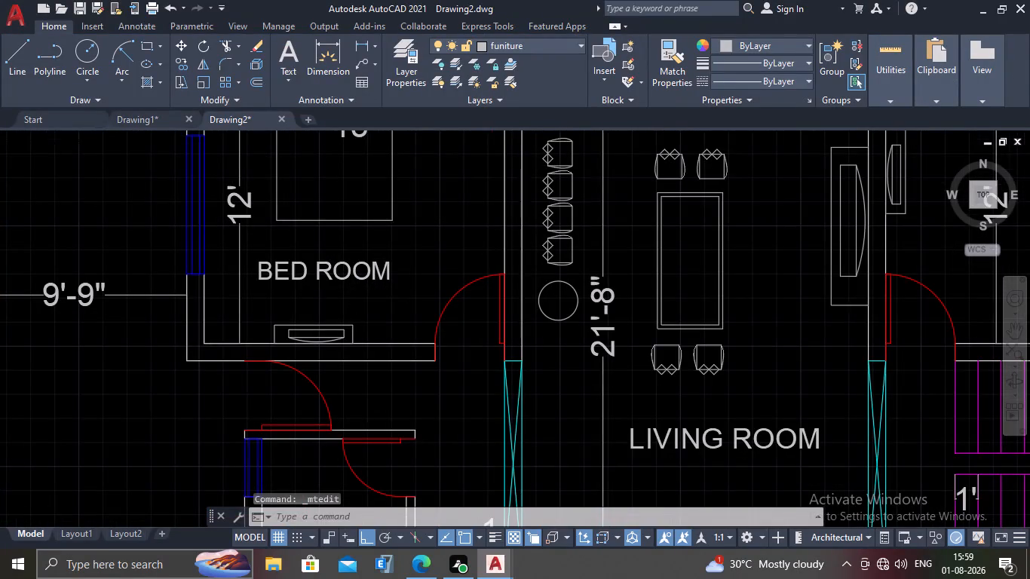
pyautogui.scroll(-1, 393, 315)
pyautogui.moveTo(400, 329); pyautogui.dragTo(379, 244, button='middle')
pyautogui.scroll(-1, 457, 348)
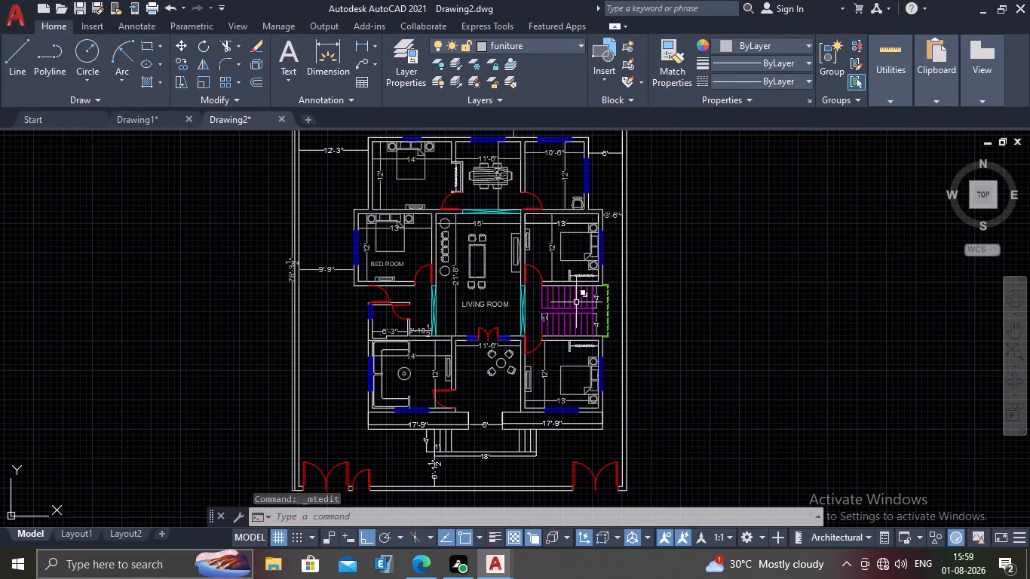
pyautogui.scroll(1, 571, 227)
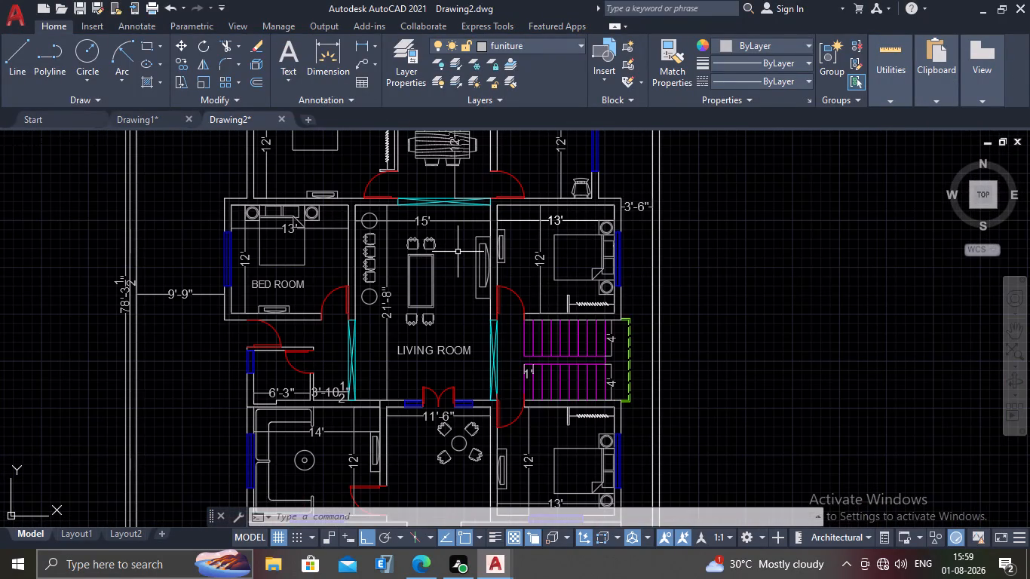
pyautogui.scroll(-1, 458, 252)
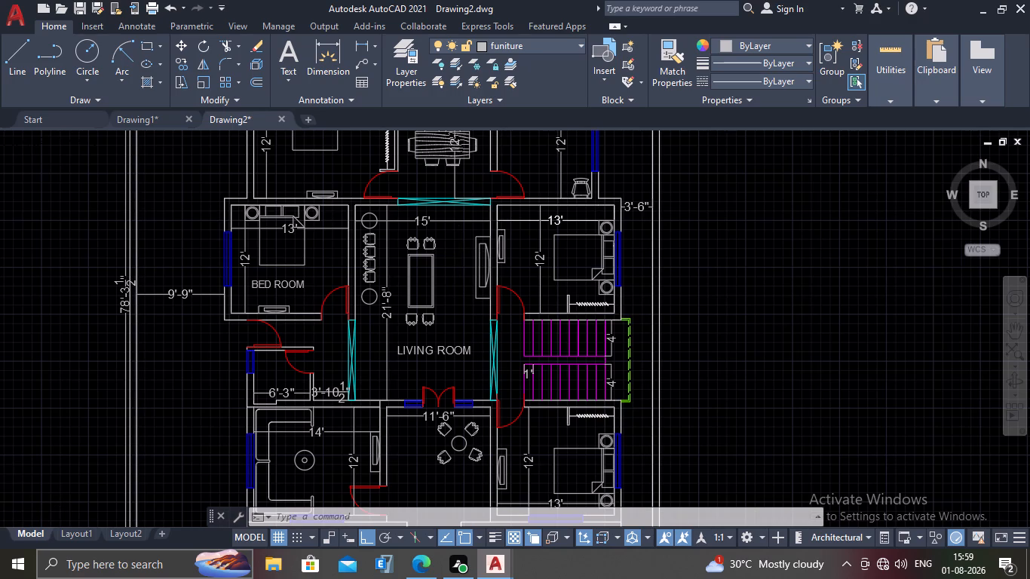
pyautogui.moveTo(421, 197); pyautogui.dragTo(392, 254, button='middle')
pyautogui.scroll(1, 392, 254)
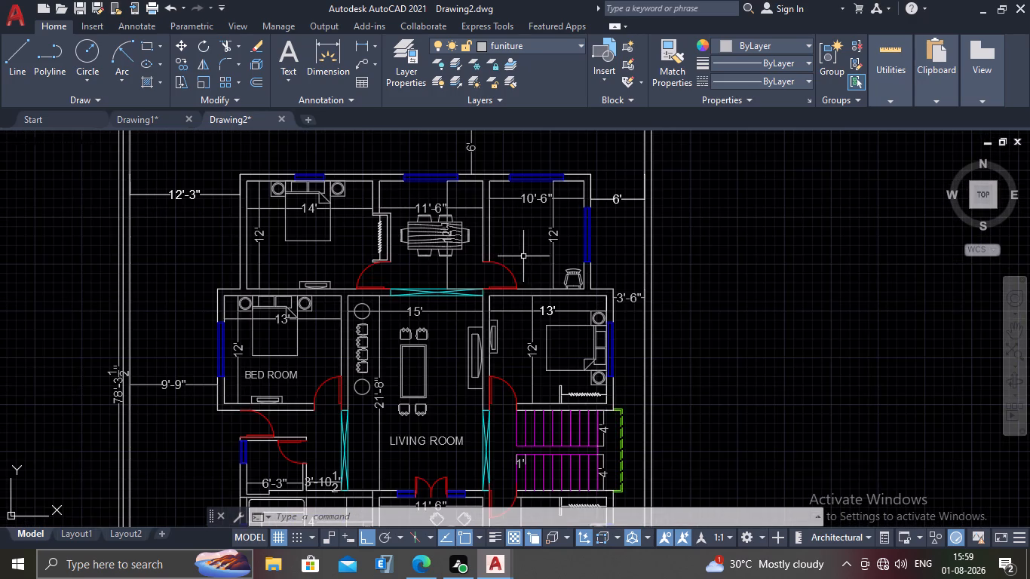
pyautogui.scroll(2, 458, 255)
pyautogui.scroll(-1, 341, 283)
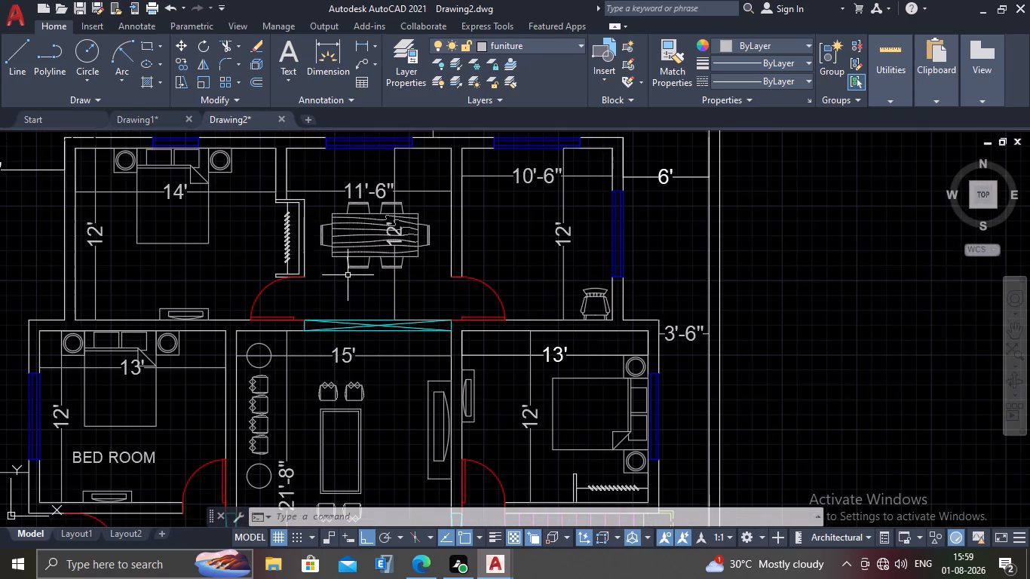
pyautogui.moveTo(345, 283); pyautogui.dragTo(336, 326, button='middle')
pyautogui.scroll(1, 314, 197)
pyautogui.moveTo(339, 201); pyautogui.dragTo(339, 201, button='middle')
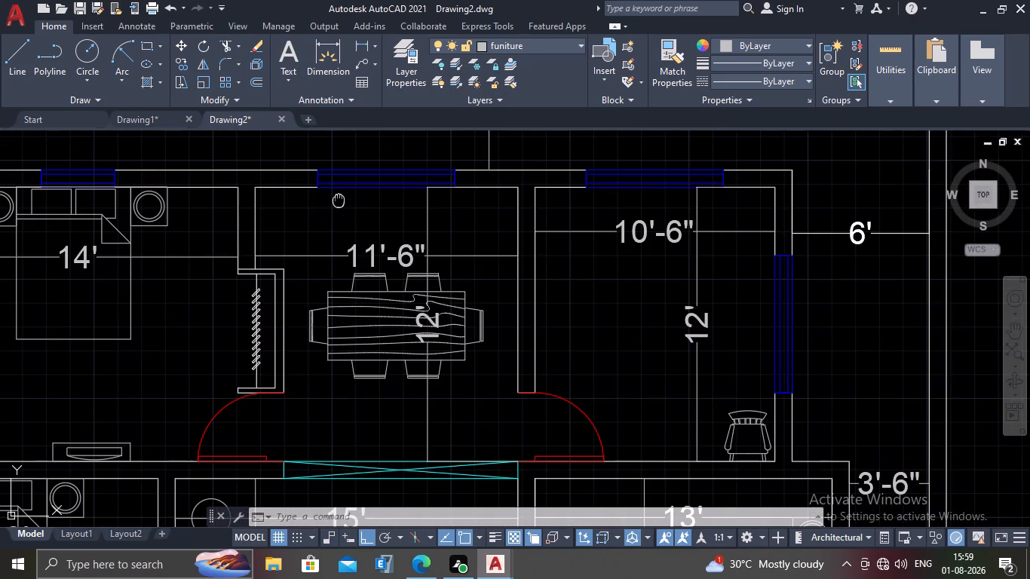
pyautogui.moveTo(339, 201); pyautogui.dragTo(320, 227, button='middle')
pyautogui.scroll(2, 304, 226)
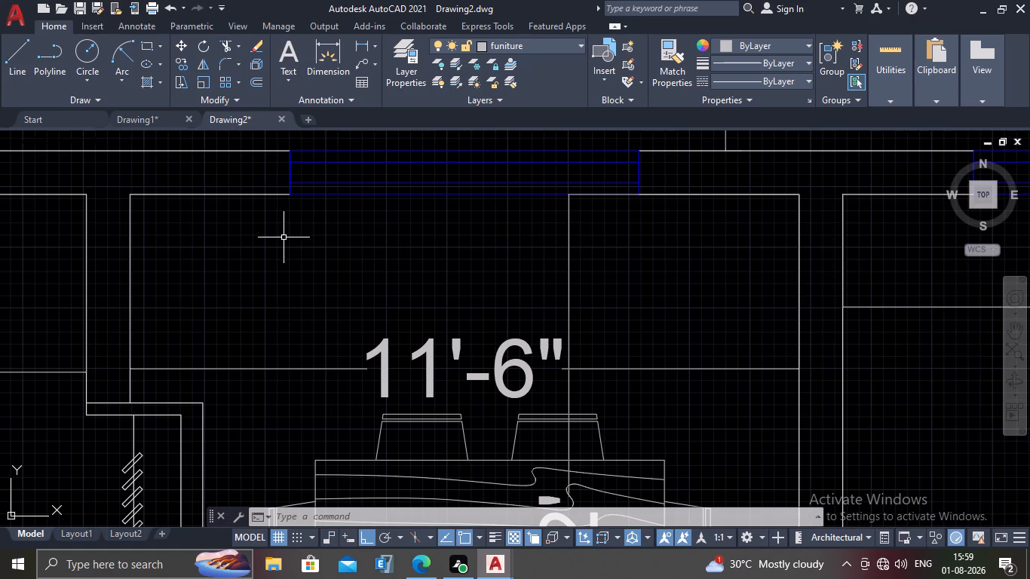
pyautogui.write('MT')
pyautogui.press('Return')
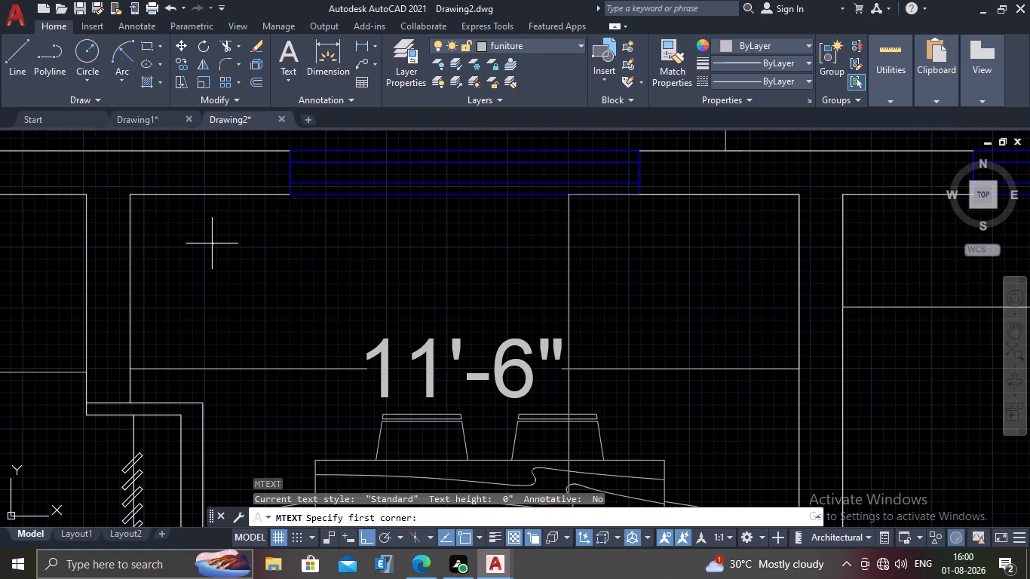
pyautogui.press('Return')
pyautogui.click(210, 244)
pyautogui.click(606, 308)
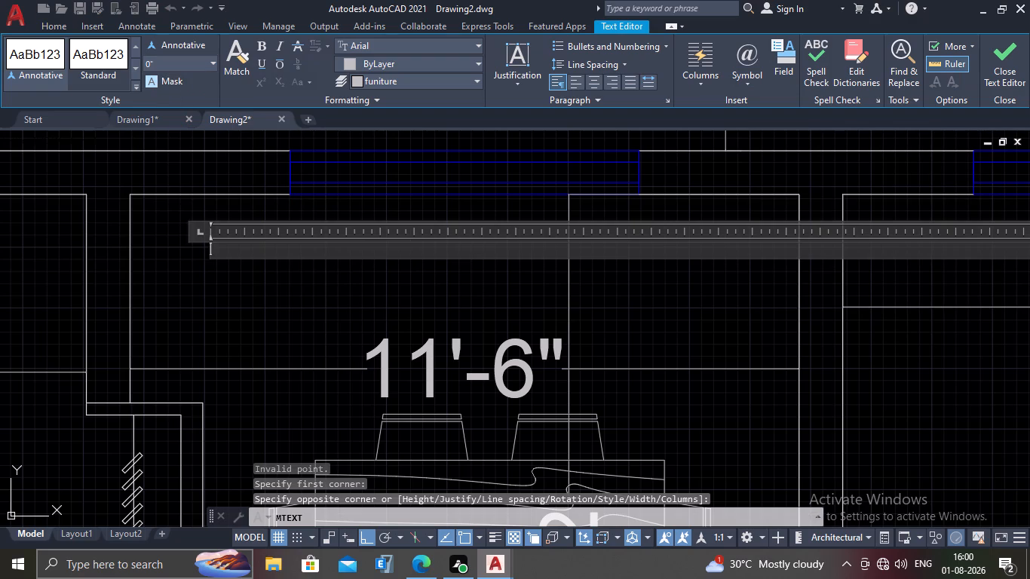
pyautogui.moveTo(155, 60); pyautogui.dragTo(108, 86)
pyautogui.press('9')
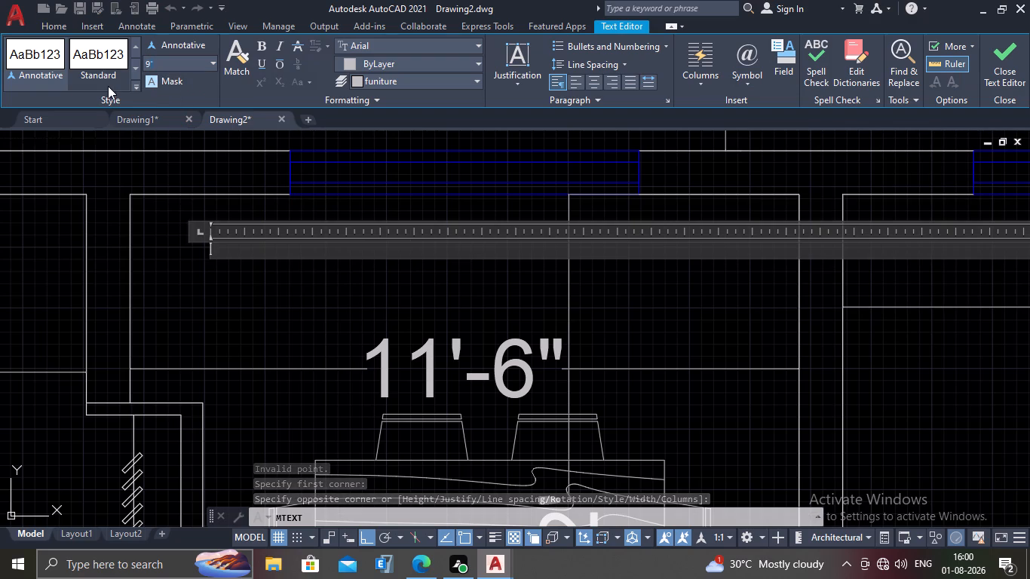
pyautogui.hotkey('shift', '"')
pyautogui.press('Return')
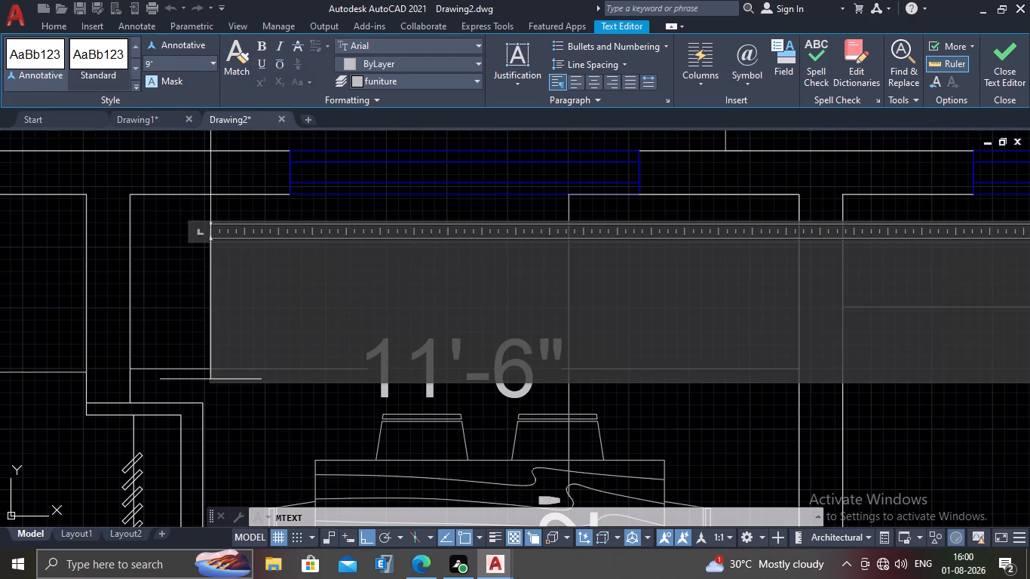
pyautogui.write('DI')
pyautogui.write('NNE')
pyautogui.write('R')
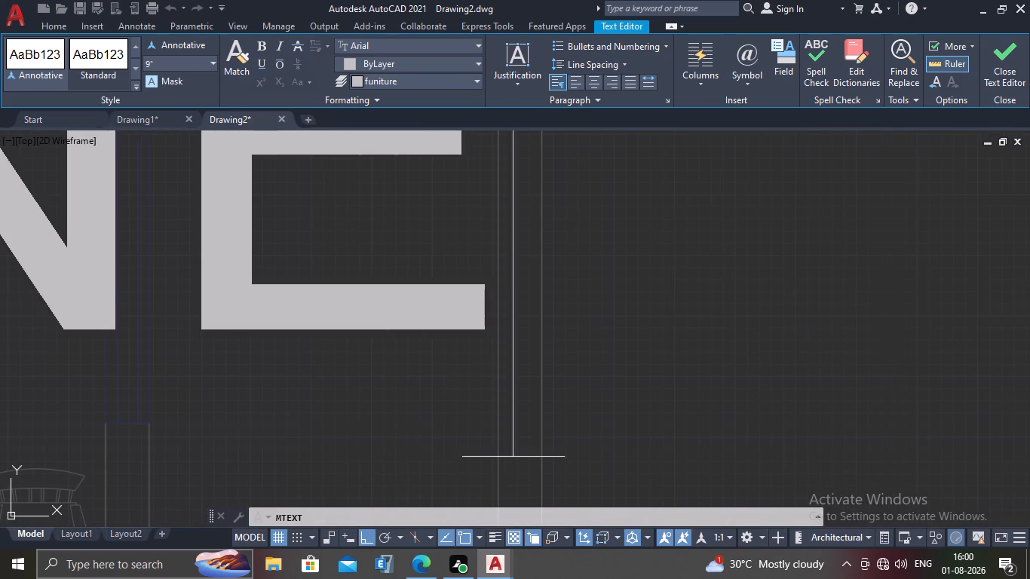
pyautogui.press('space')
pyautogui.write('ROOM')
pyautogui.press('Return')
pyautogui.click(339, 296)
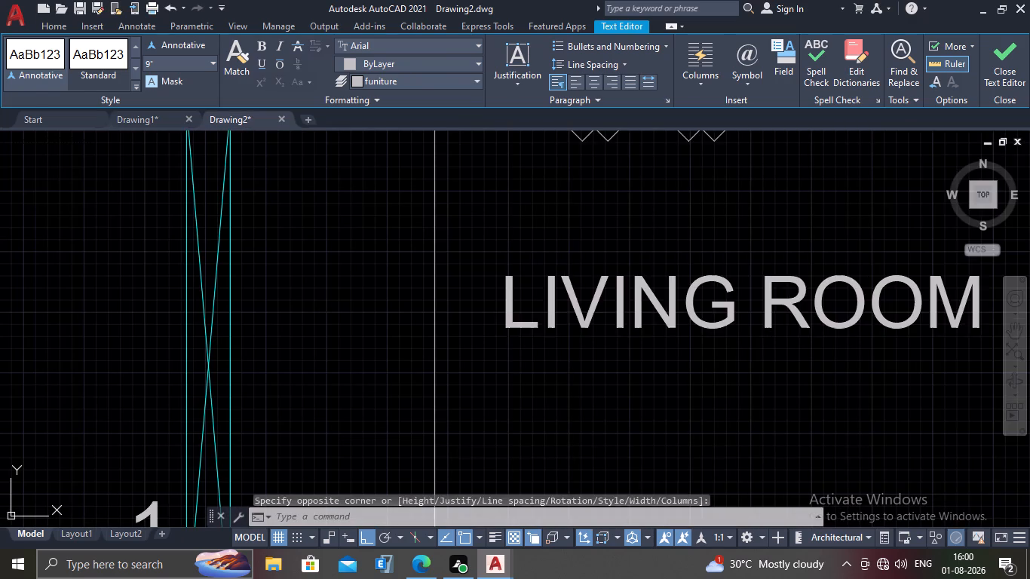
# Look over the whole floor plan, examining the DINNER ROOM label, the other room labels and the rooms still without one.
pyautogui.scroll(1, 376, 305)
pyautogui.scroll(-4, 376, 305)
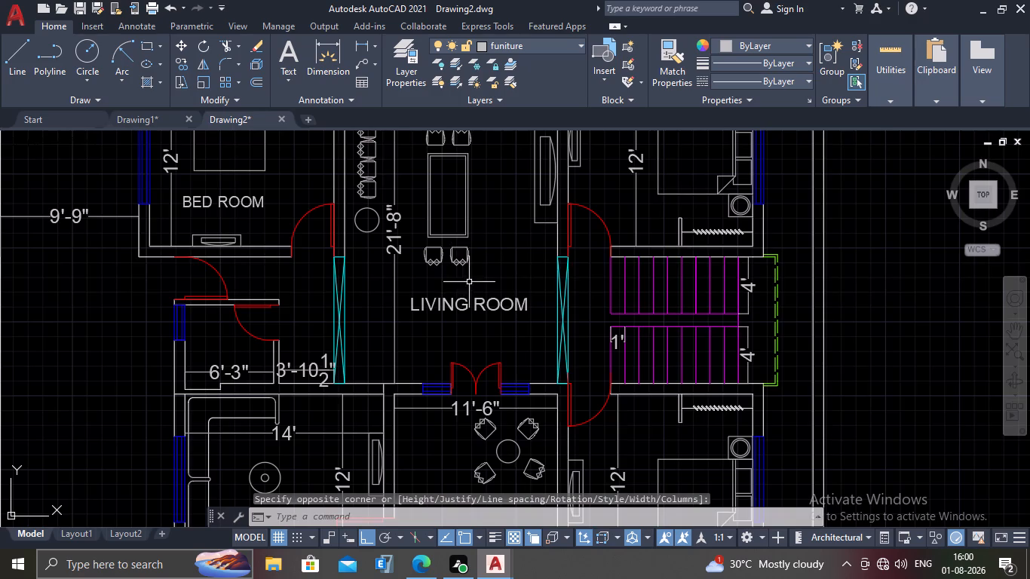
pyautogui.scroll(-2, 469, 282)
pyautogui.moveTo(472, 229); pyautogui.dragTo(472, 327, button='middle')
pyautogui.scroll(2, 474, 254)
pyautogui.scroll(-3, 459, 272)
pyautogui.scroll(3, 517, 293)
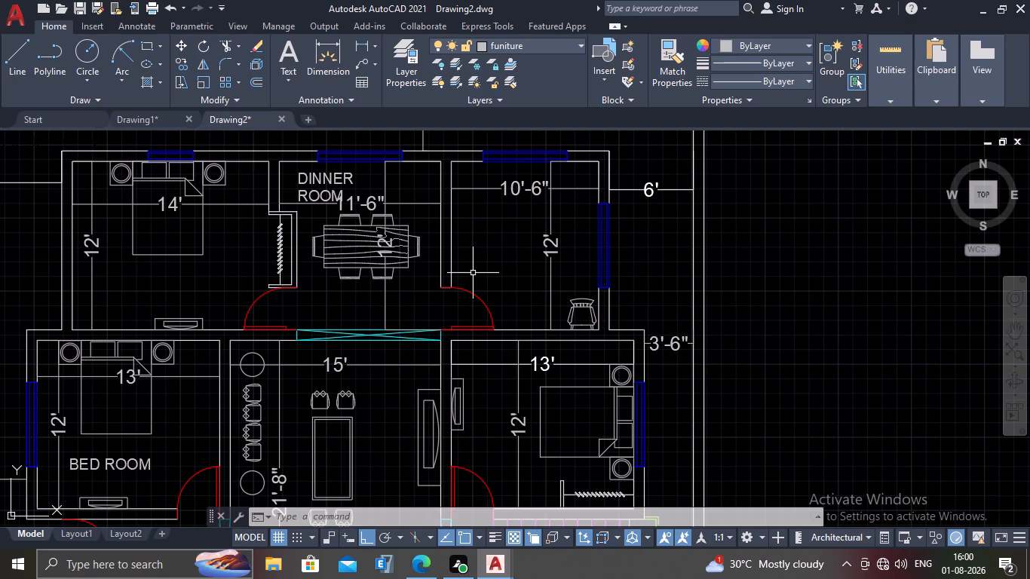
pyautogui.scroll(-1, 501, 259)
pyautogui.moveTo(487, 266); pyautogui.dragTo(487, 300, button='middle')
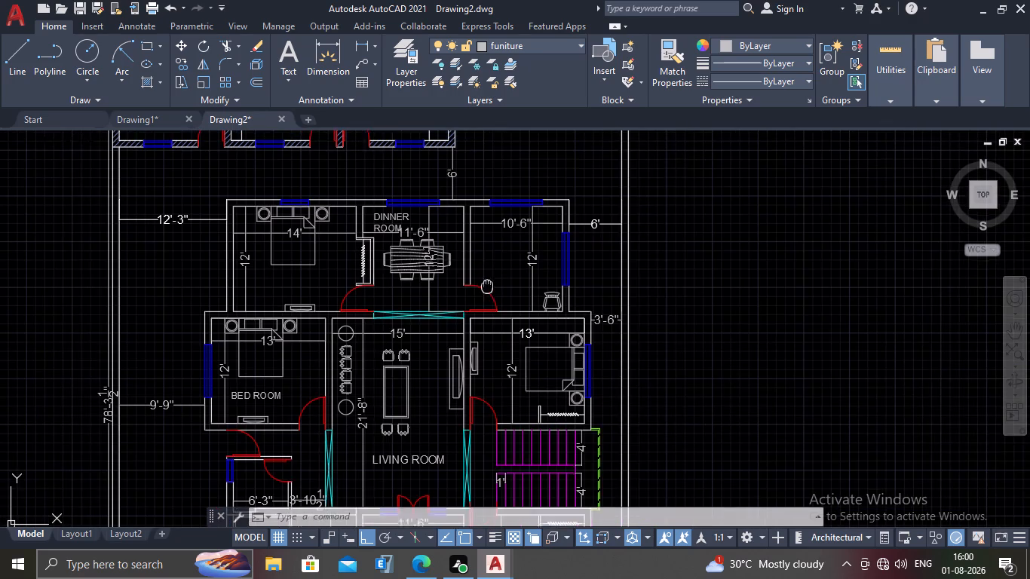
pyautogui.moveTo(487, 300); pyautogui.dragTo(487, 313, button='middle')
pyautogui.scroll(1, 501, 283)
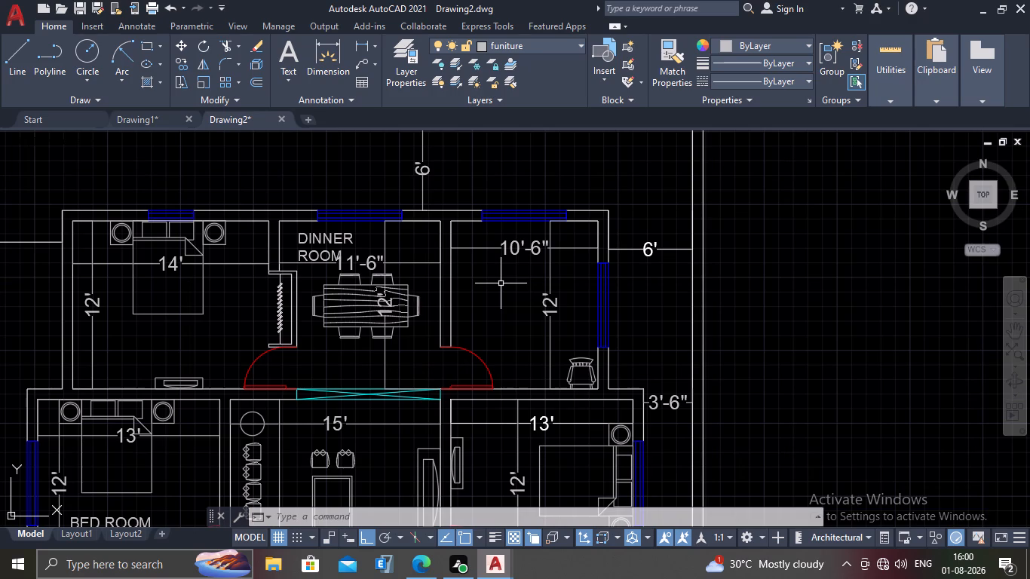
pyautogui.moveTo(493, 386); pyautogui.dragTo(537, 334, button='middle')
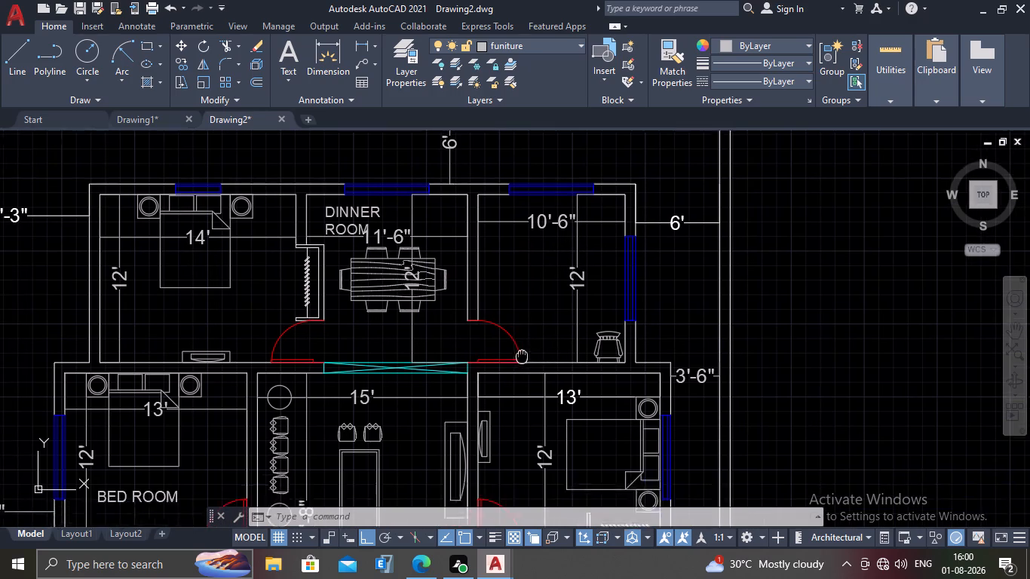
pyautogui.scroll(-1, 544, 322)
pyautogui.scroll(1, 530, 296)
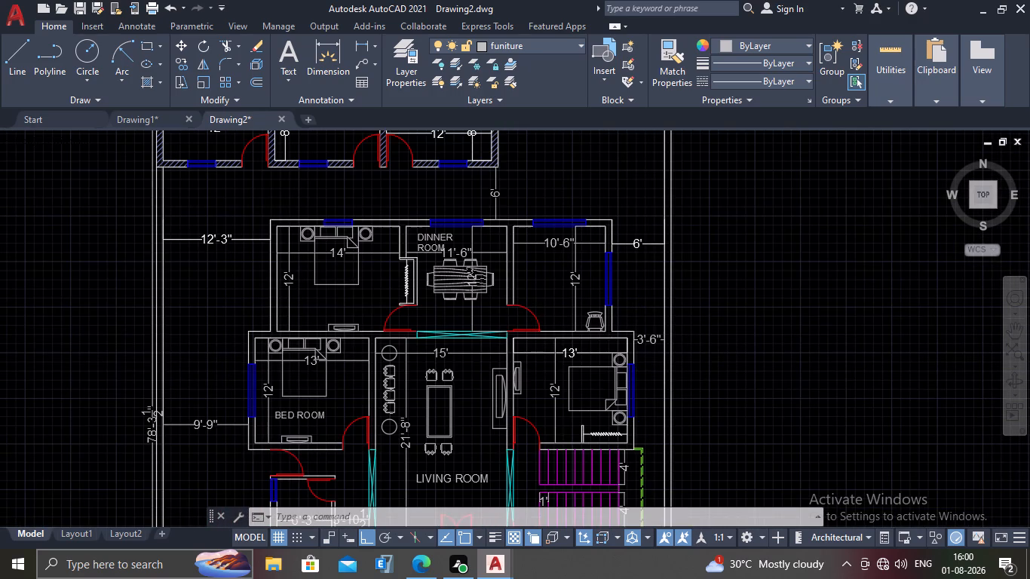
pyautogui.moveTo(489, 332); pyautogui.dragTo(625, 324, button='middle')
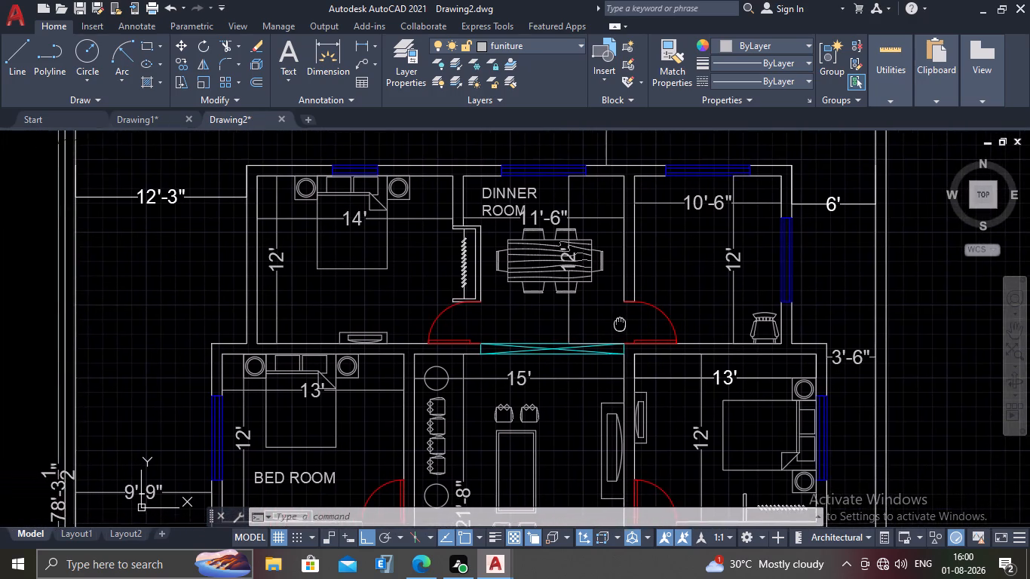
pyautogui.moveTo(625, 324); pyautogui.dragTo(683, 314, button='middle')
pyautogui.moveTo(654, 326); pyautogui.dragTo(535, 338, button='middle')
pyautogui.scroll(-2, 535, 338)
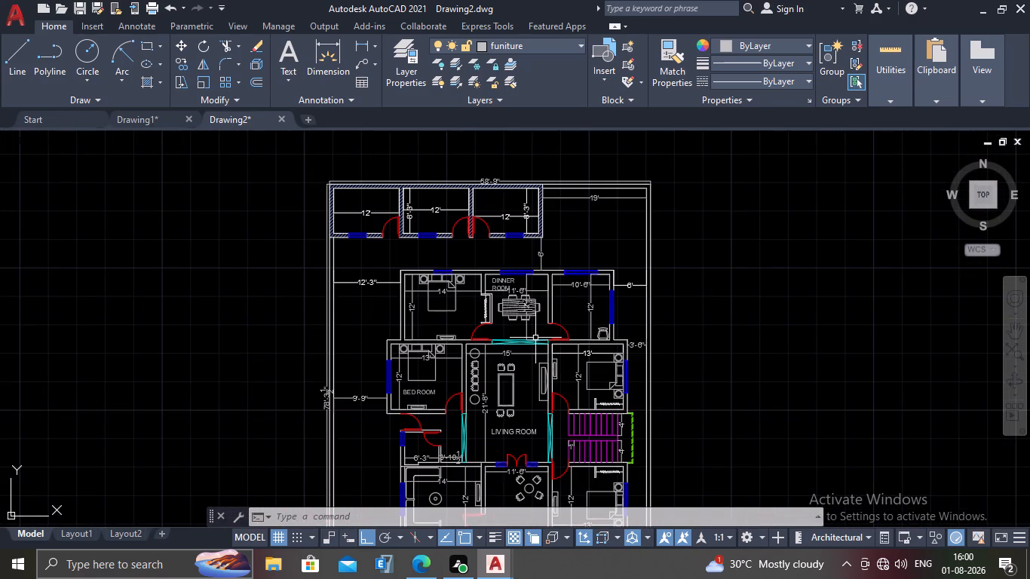
pyautogui.scroll(-1, 535, 338)
pyautogui.moveTo(533, 346); pyautogui.dragTo(535, 284, button='middle')
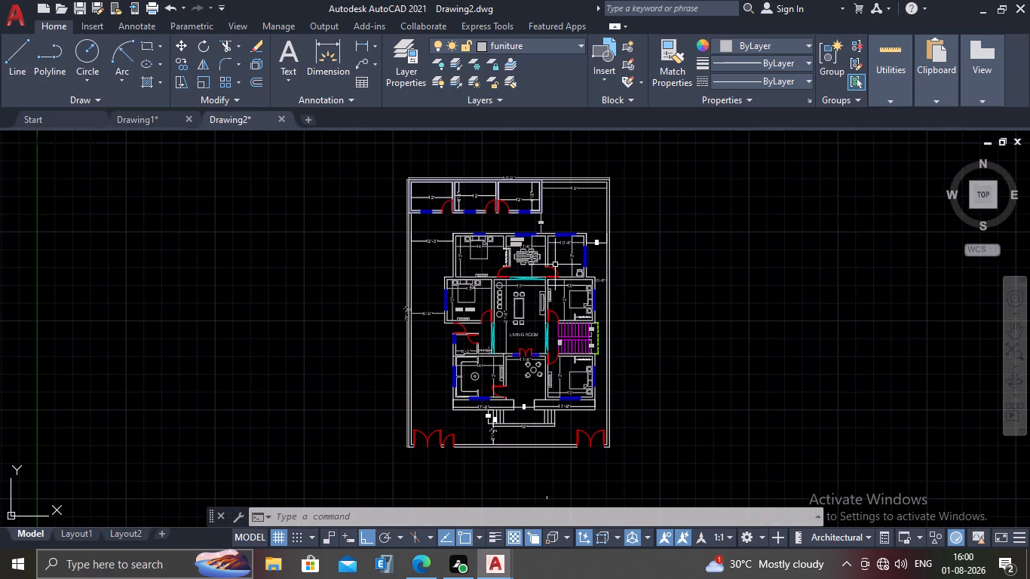
pyautogui.scroll(1, 555, 265)
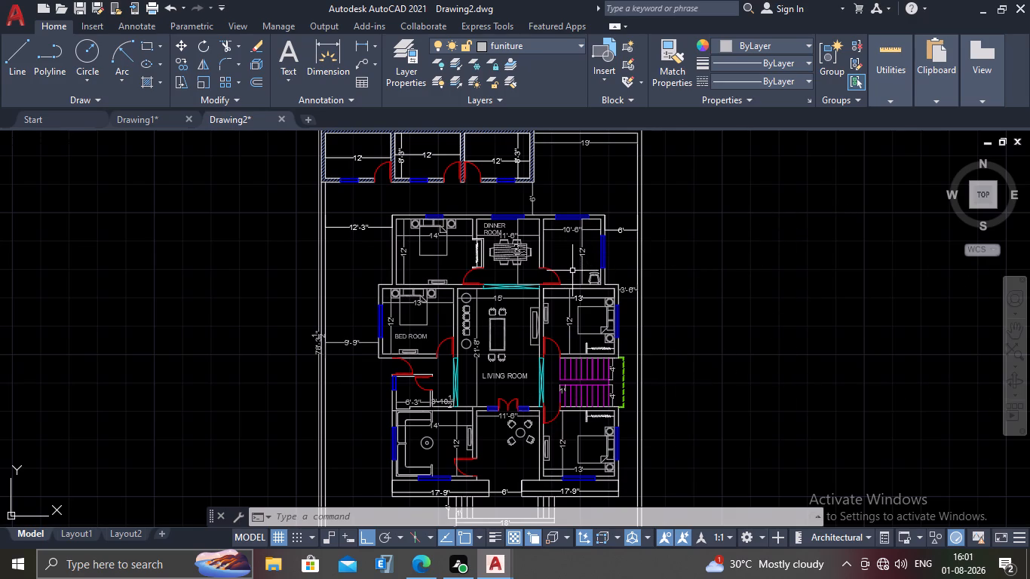
pyautogui.scroll(-1, 572, 271)
pyautogui.scroll(1, 572, 271)
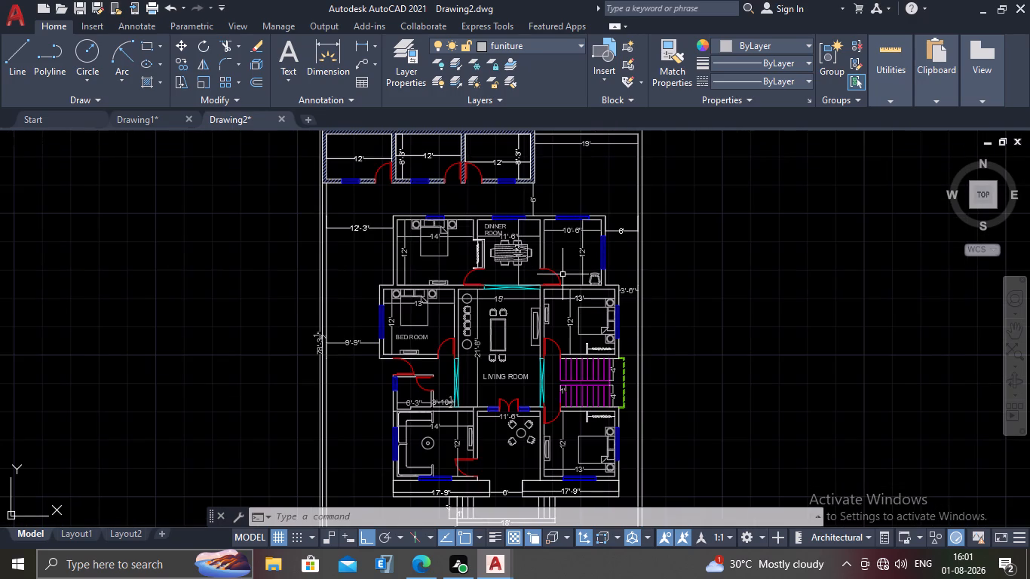
pyautogui.scroll(-1, 563, 274)
pyautogui.moveTo(563, 289); pyautogui.dragTo(563, 267, button='middle')
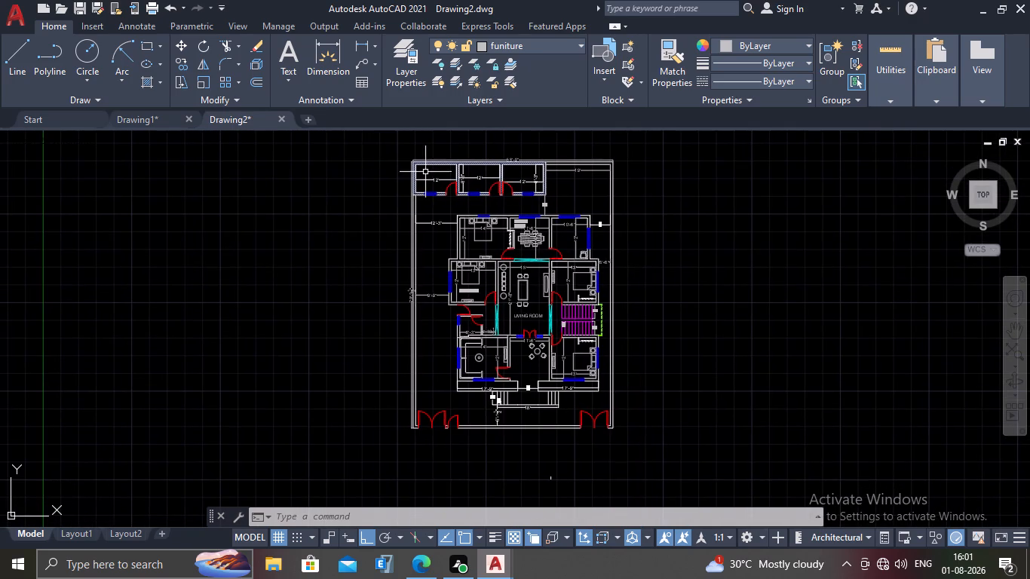
# Add a 9" high multiline text label reading BEDROOM in the westernmost 12' room of the northern outbuilding row.
pyautogui.scroll(1, 425, 172)
pyautogui.moveTo(428, 178); pyautogui.dragTo(446, 231, button='middle')
pyautogui.scroll(2, 446, 231)
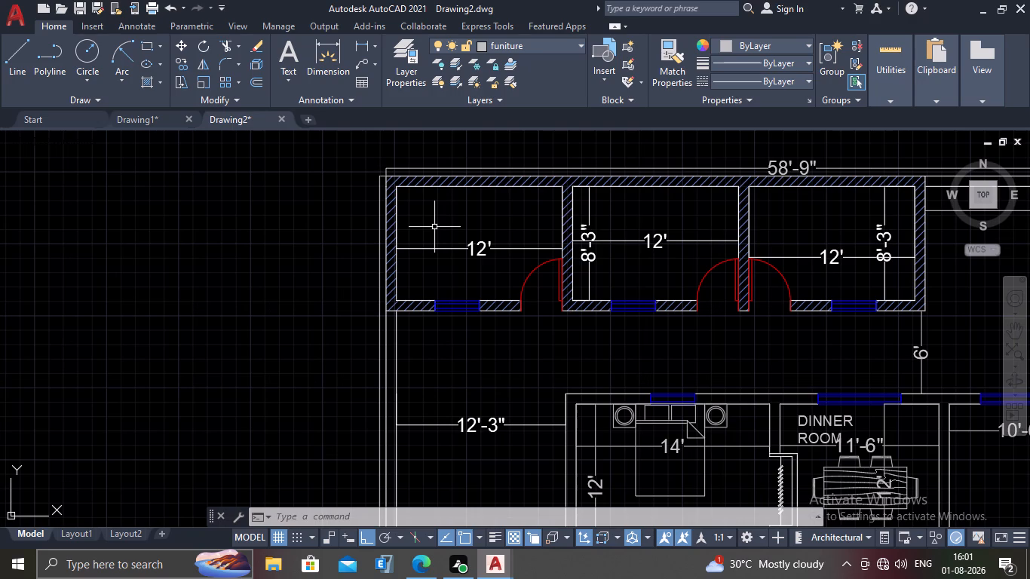
pyautogui.write('MT')
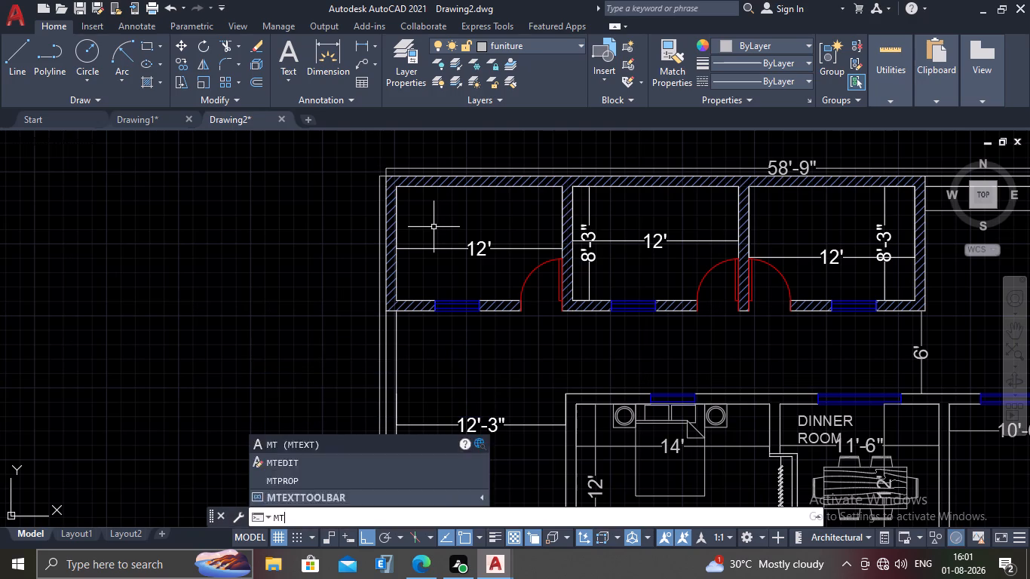
pyautogui.press('Return')
pyautogui.scroll(1, 425, 207)
pyautogui.click(397, 191)
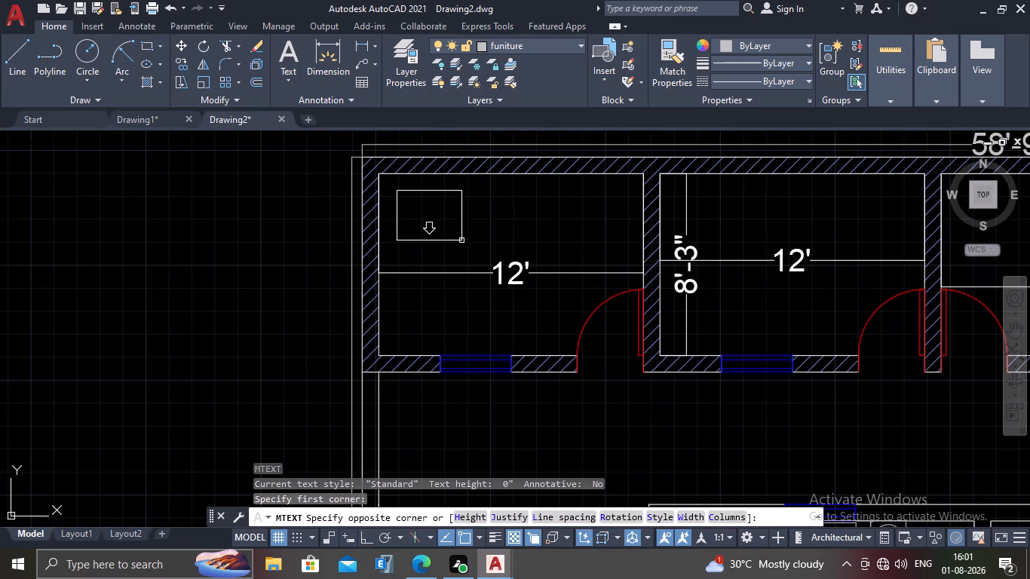
pyautogui.click(621, 240)
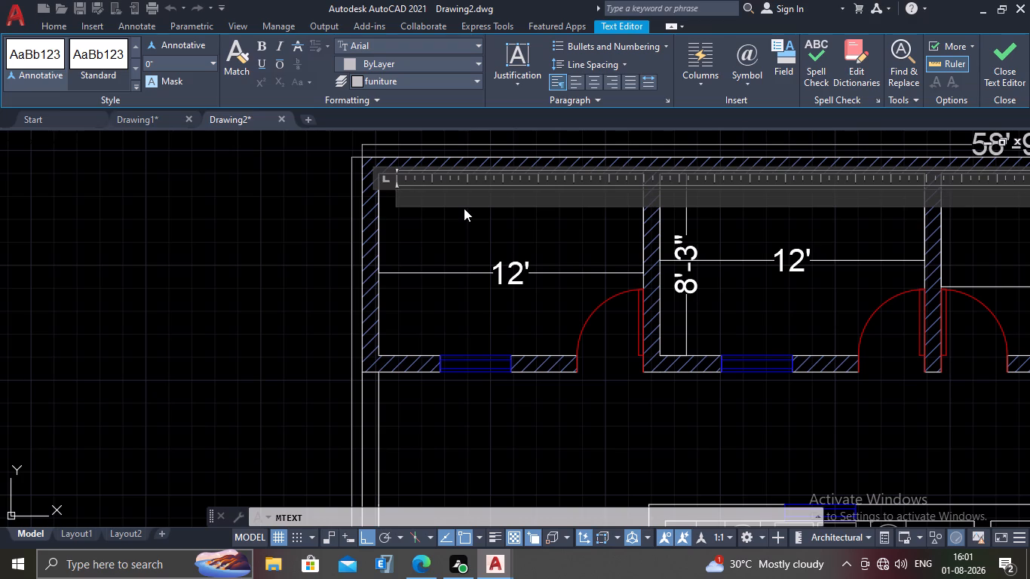
pyautogui.write('BEDROOM')
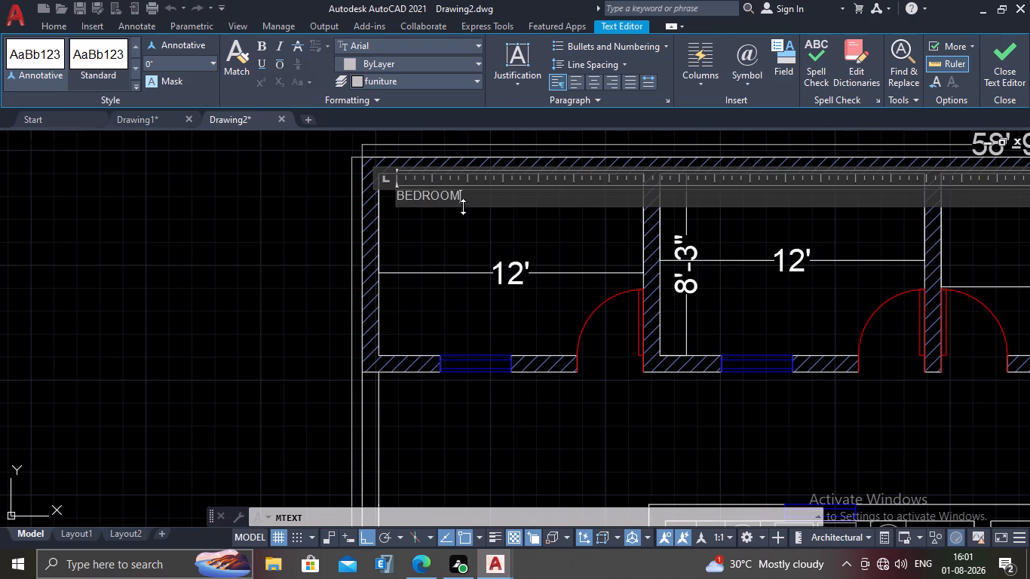
pyautogui.moveTo(467, 193); pyautogui.dragTo(376, 207)
pyautogui.moveTo(173, 60); pyautogui.dragTo(173, 60)
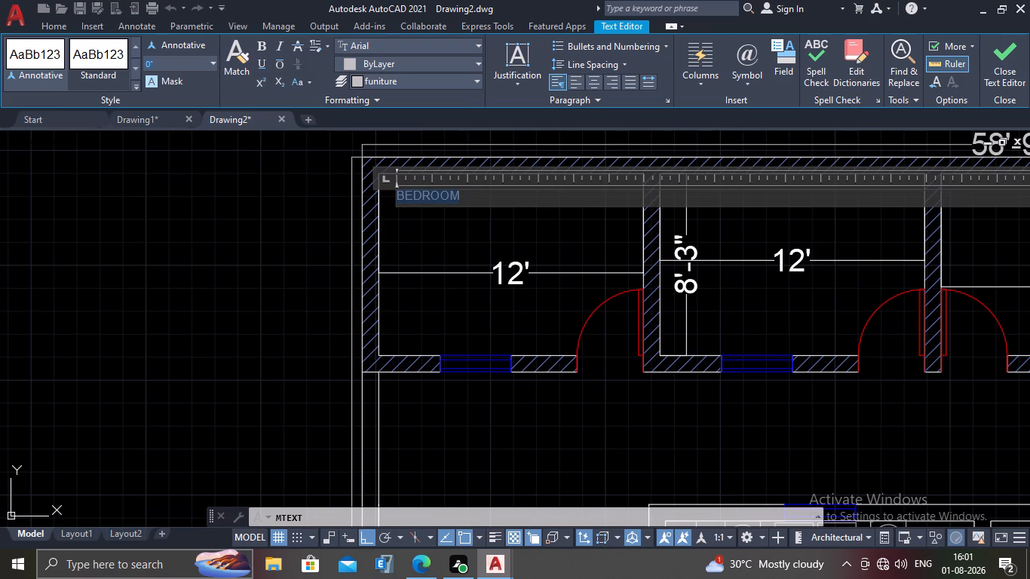
pyautogui.moveTo(173, 60); pyautogui.dragTo(133, 73)
pyautogui.write('9"')
pyautogui.press('Return')
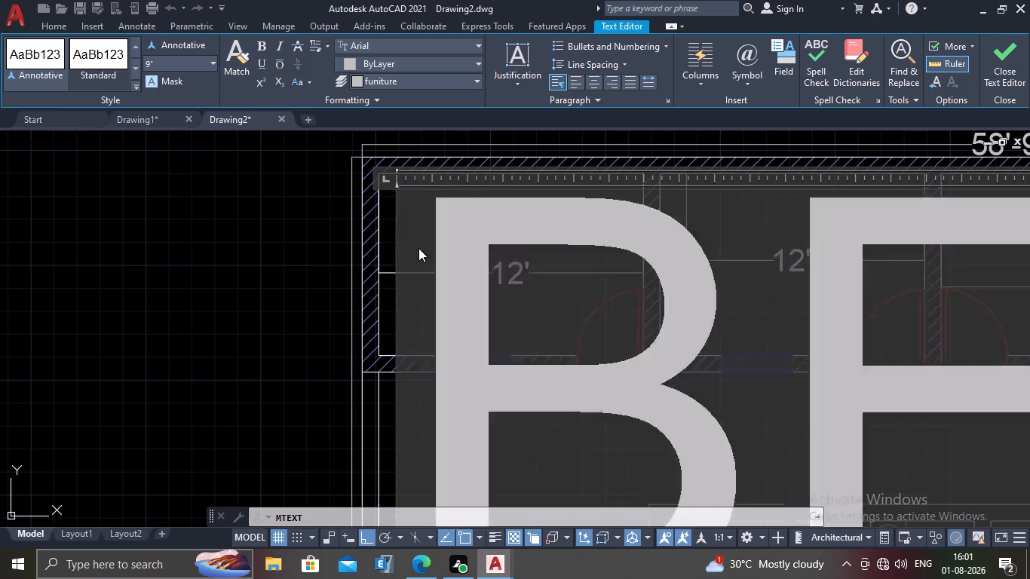
pyautogui.click(418, 248)
pyautogui.doubleClick(388, 243)
pyautogui.scroll(-2, 394, 239)
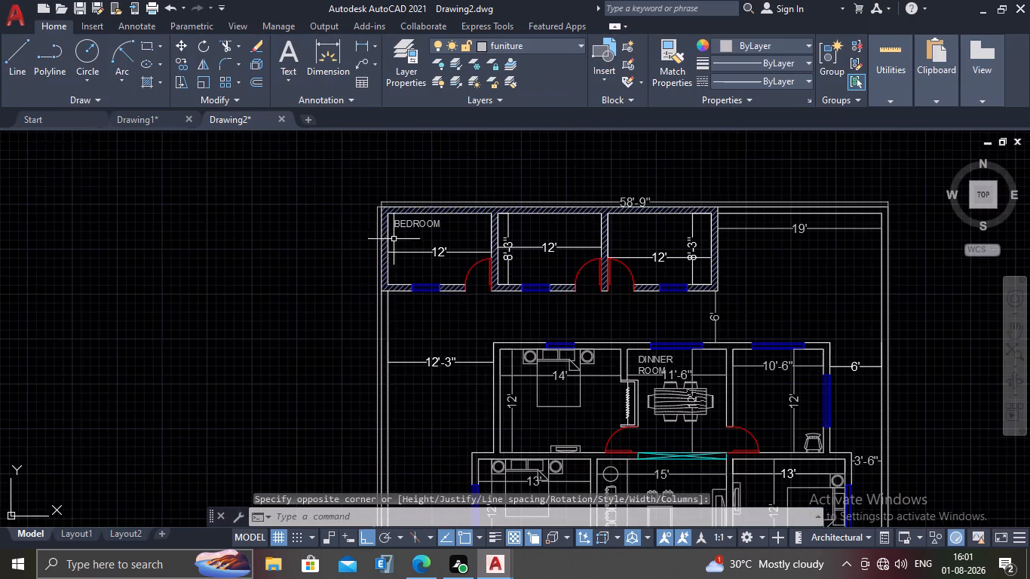
# Move the new BEDROOM label slightly straight down, closer to the room's 12' dimension.
pyautogui.scroll(2, 431, 228)
pyautogui.moveTo(458, 201); pyautogui.dragTo(452, 209)
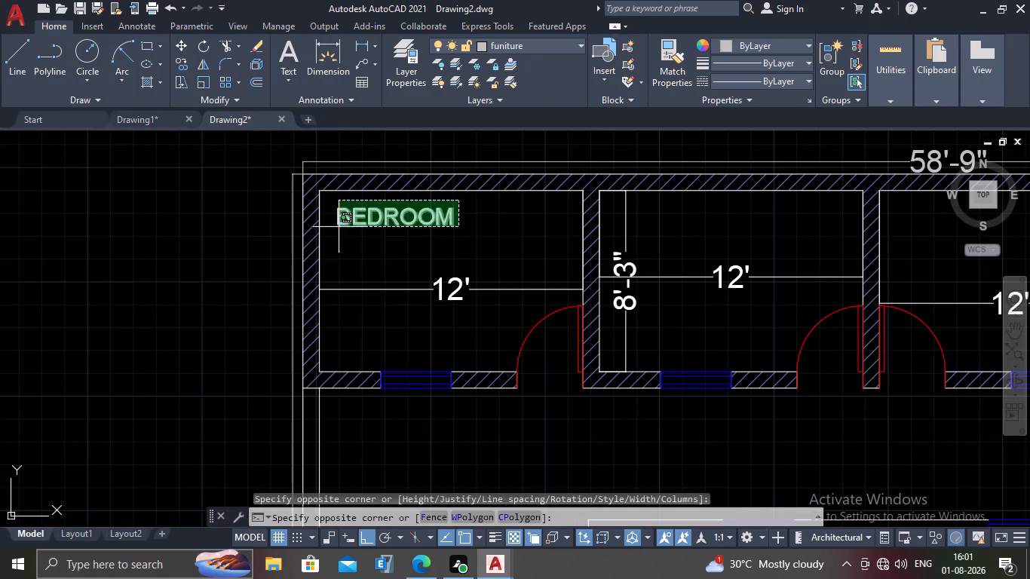
pyautogui.click(329, 229)
pyautogui.press('m')
pyautogui.press('Return')
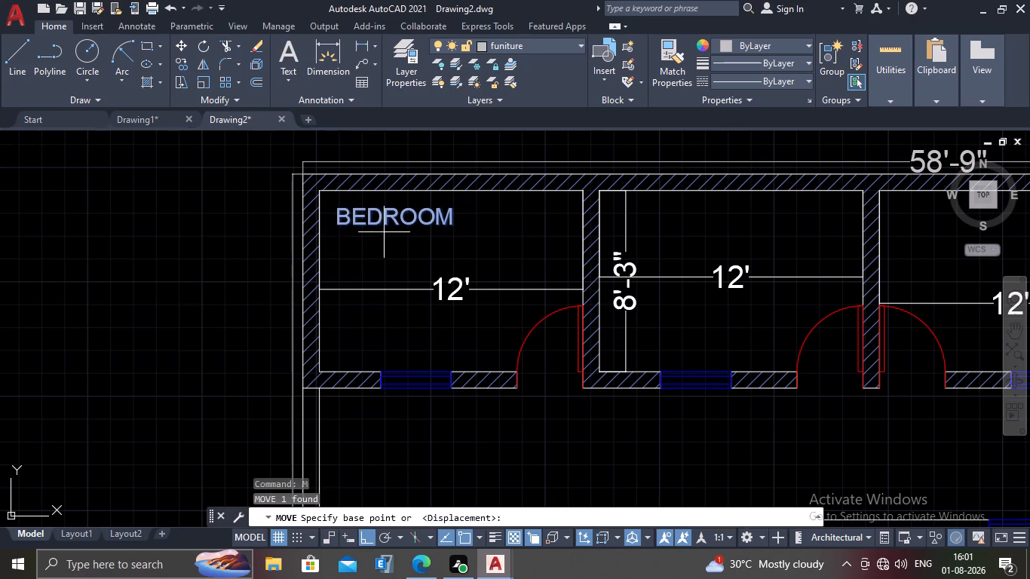
pyautogui.doubleClick(339, 227)
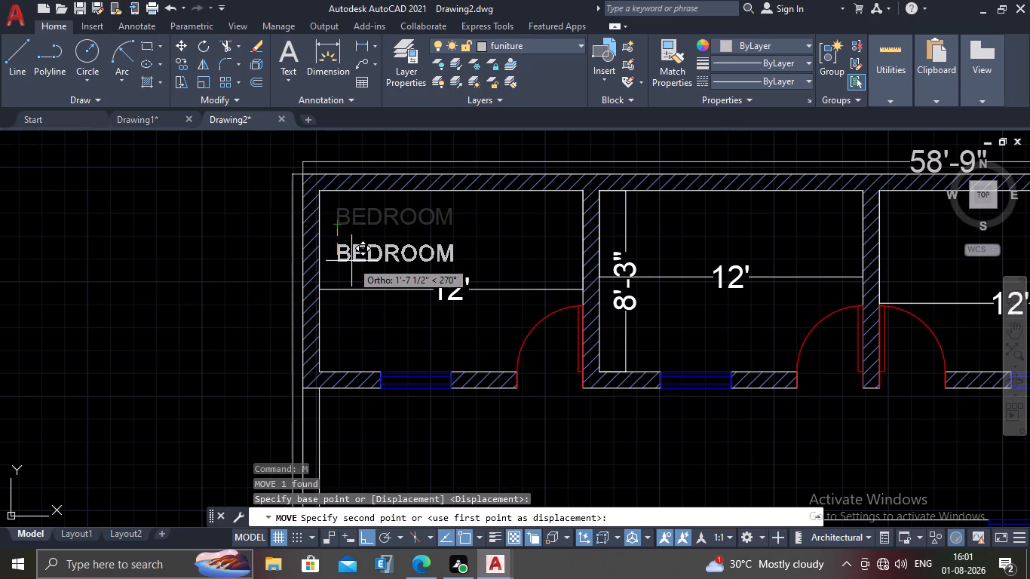
pyautogui.click(352, 244)
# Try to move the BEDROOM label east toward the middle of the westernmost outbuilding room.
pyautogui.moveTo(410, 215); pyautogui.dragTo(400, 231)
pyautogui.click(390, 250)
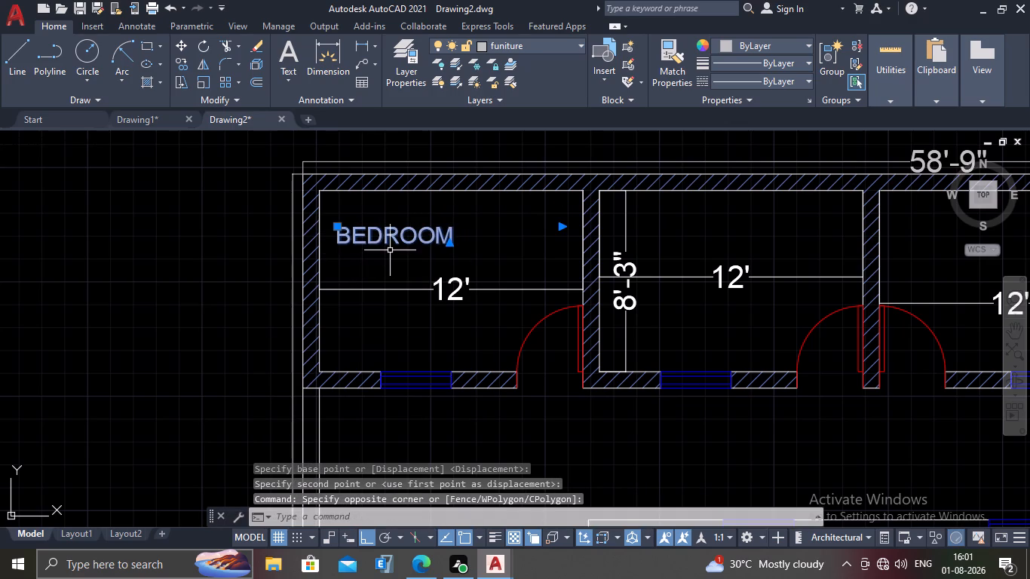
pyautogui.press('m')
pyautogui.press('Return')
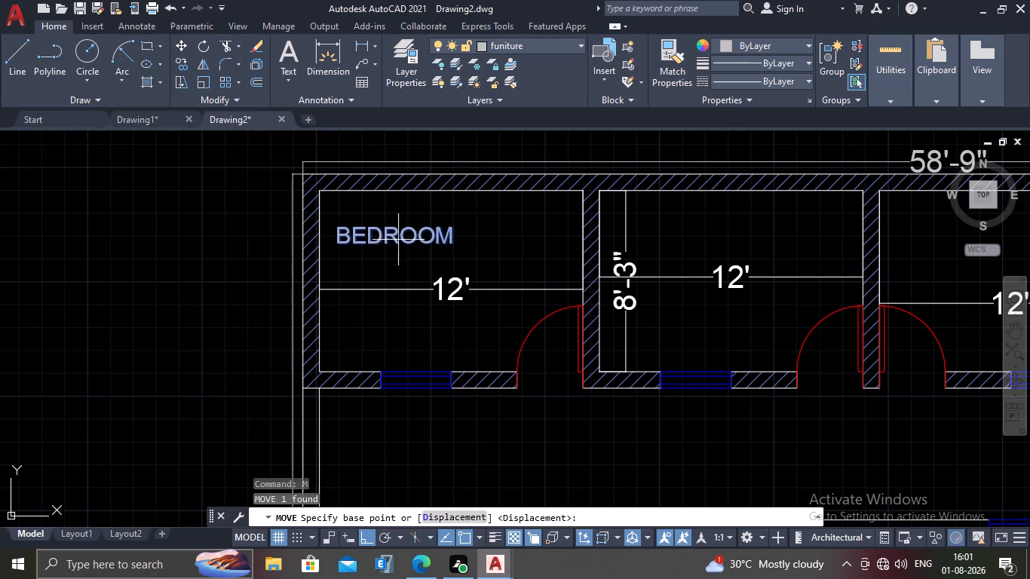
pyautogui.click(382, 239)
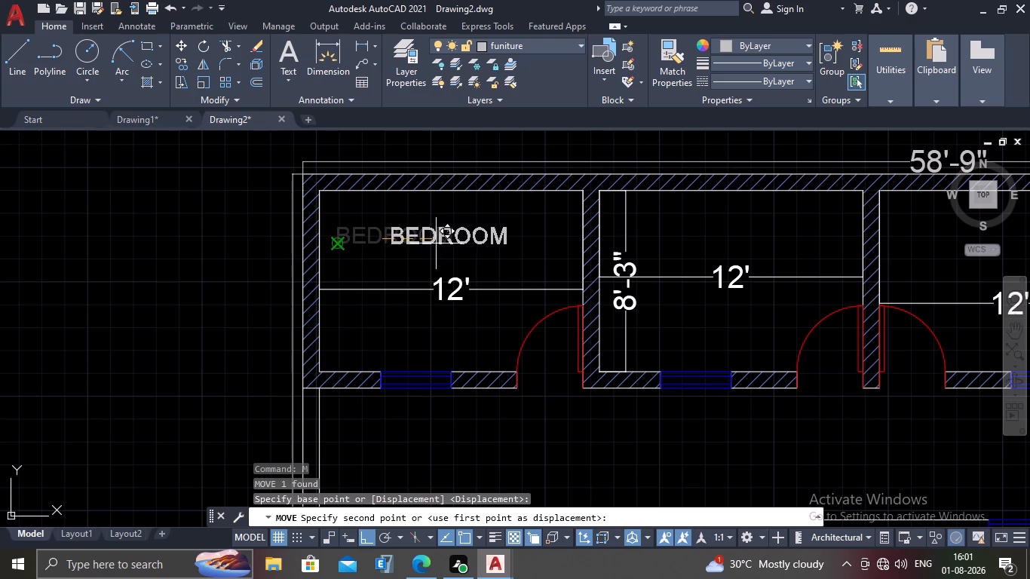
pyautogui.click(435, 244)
# Move the BEDROOM label east, off the outer wall, so it sits roughly centred above the westernmost outbuilding room's 12' dimension.
pyautogui.moveTo(398, 228); pyautogui.dragTo(388, 241)
pyautogui.click(375, 253)
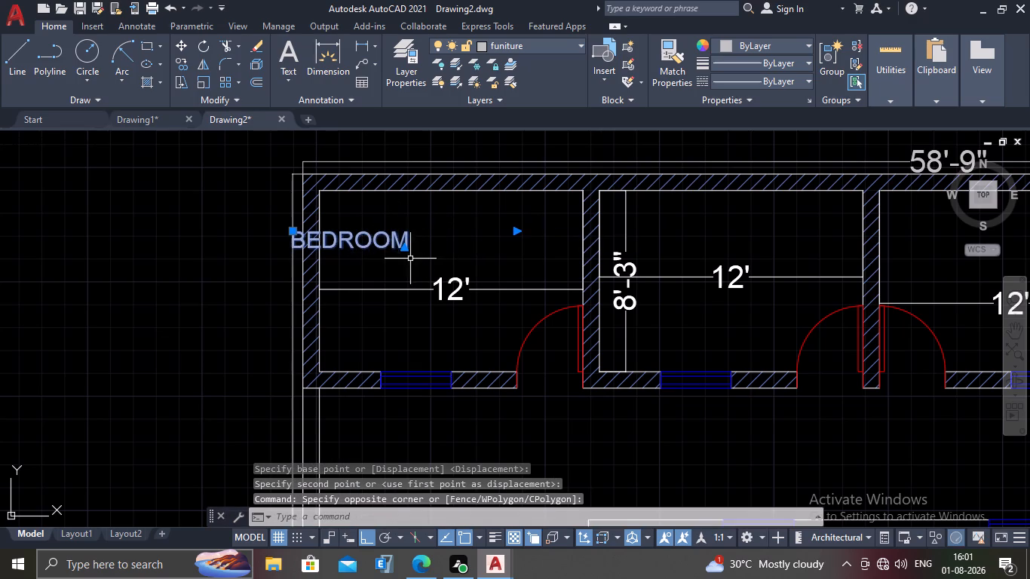
pyautogui.click(403, 252)
pyautogui.click(442, 250)
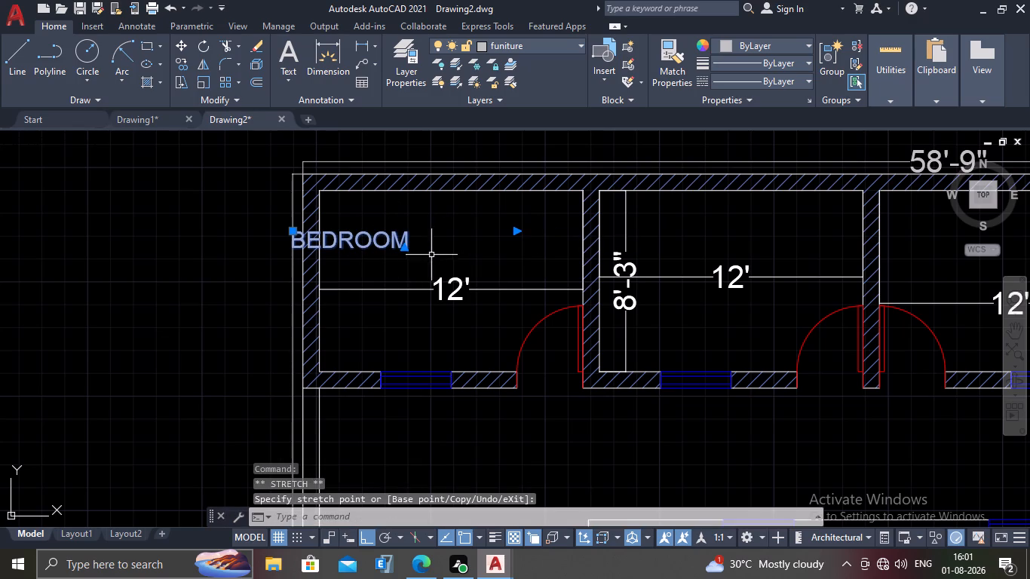
pyautogui.press('m')
pyautogui.press('Return')
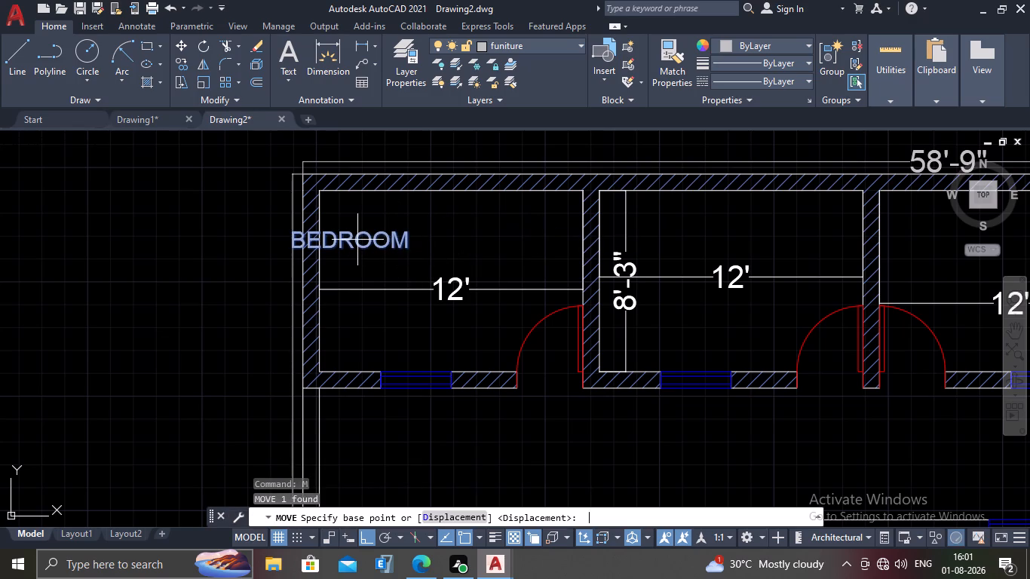
pyautogui.click(290, 234)
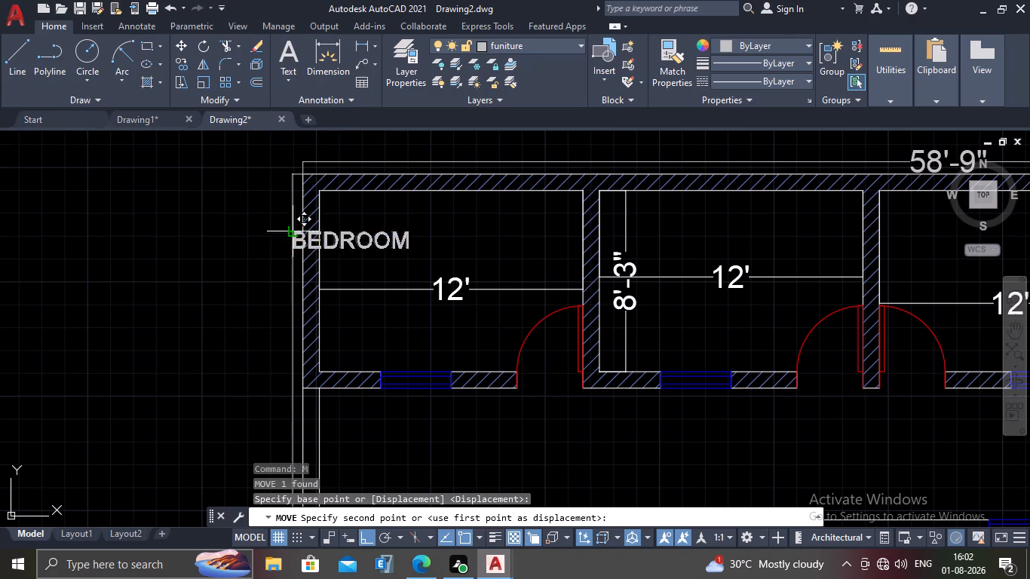
pyautogui.click(385, 242)
# Copy the BEDROOM label straight east into the middle and easternmost rooms of the outbuilding row, above their 12' dimensions.
pyautogui.click(516, 225)
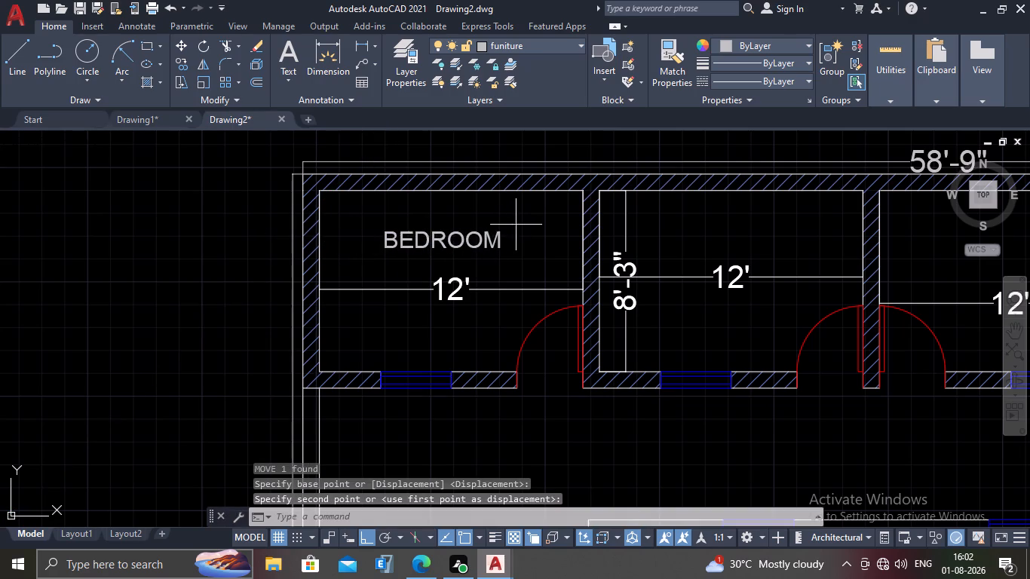
pyautogui.click(450, 262)
pyautogui.press('m')
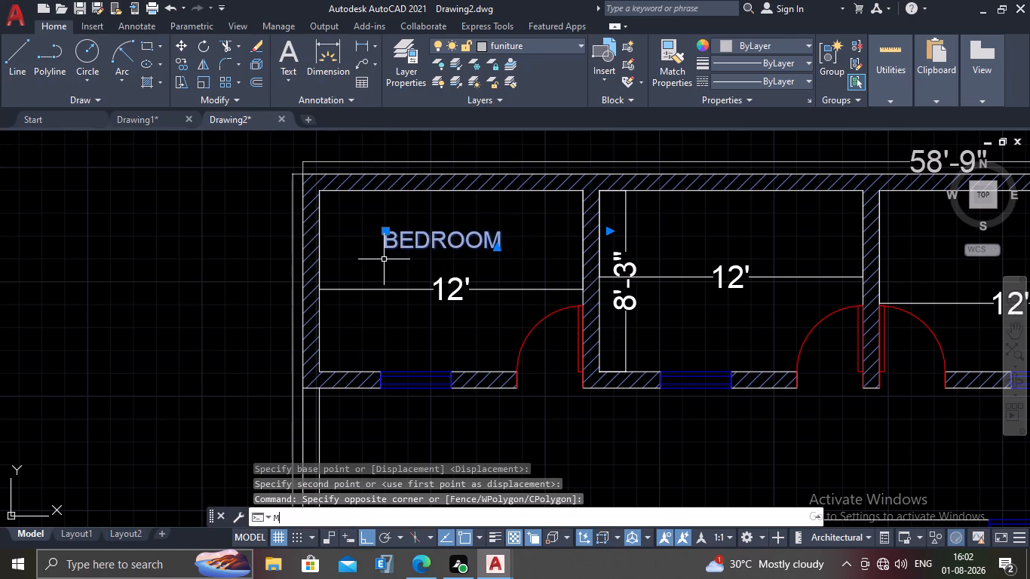
pyautogui.press('BackSpace')
pyautogui.write('CO')
pyautogui.press('Return')
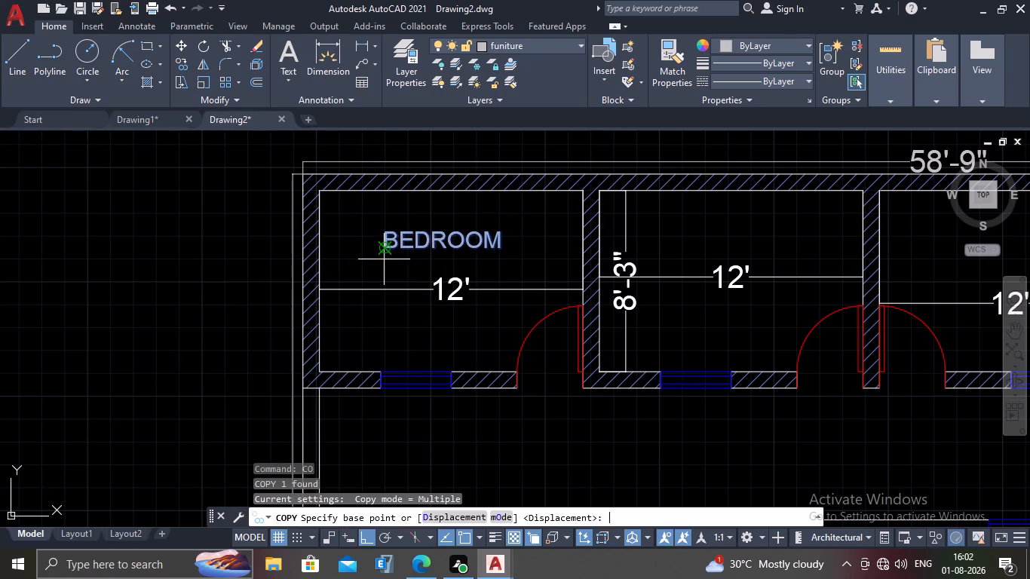
pyautogui.moveTo(385, 234); pyautogui.dragTo(394, 234)
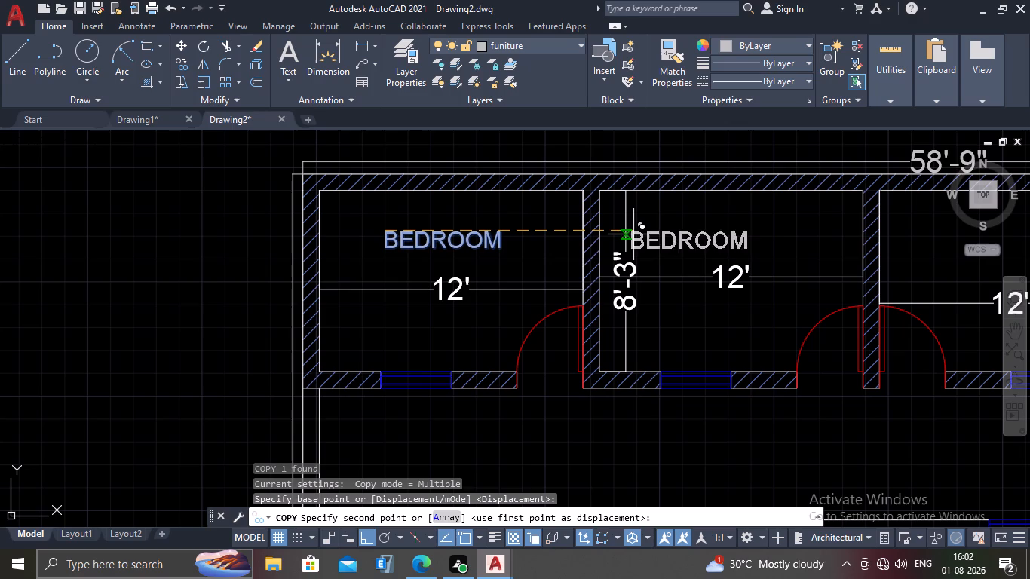
pyautogui.click(664, 234)
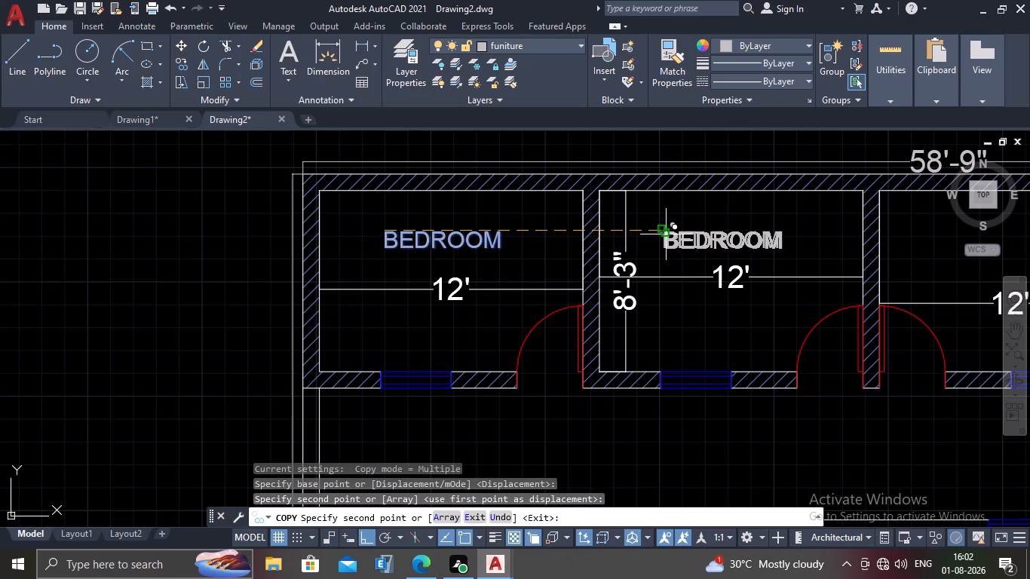
pyautogui.scroll(-2, 666, 234)
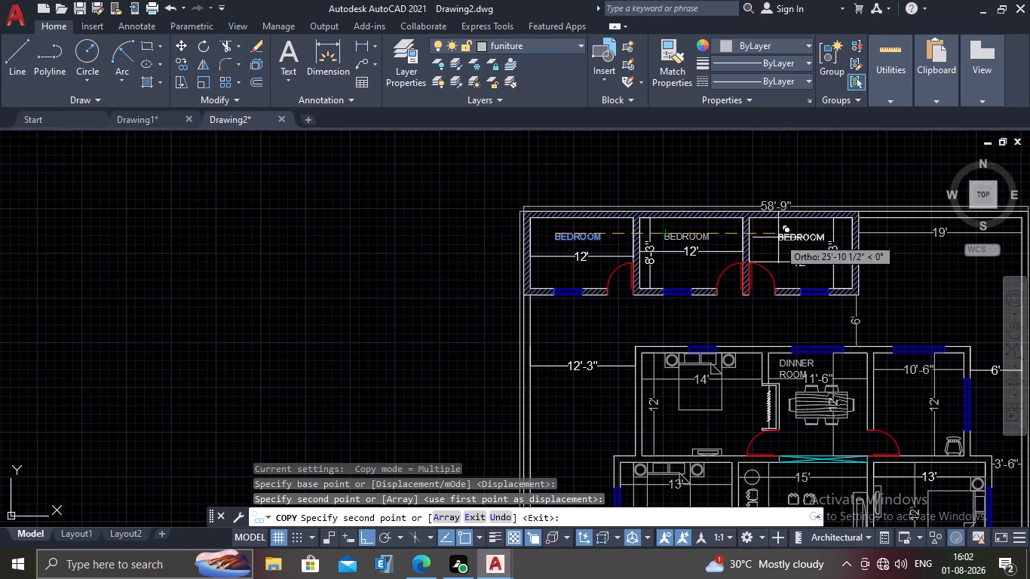
pyautogui.doubleClick(775, 237)
pyautogui.press('Escape')
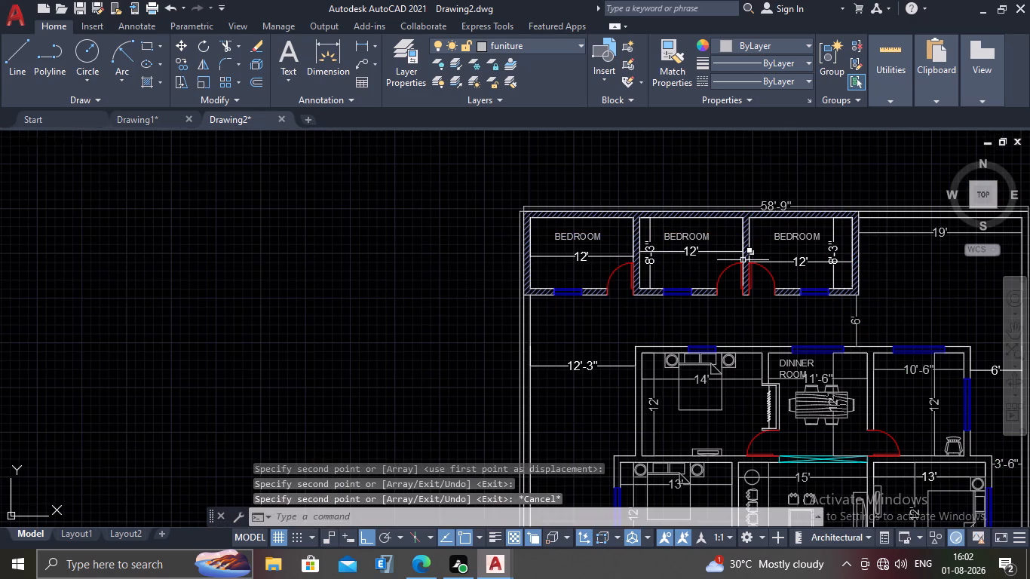
# Look over the floor plan, examining the outbuilding labels and the main house rooms still without one.
pyautogui.scroll(-1, 743, 260)
pyautogui.scroll(1, 731, 289)
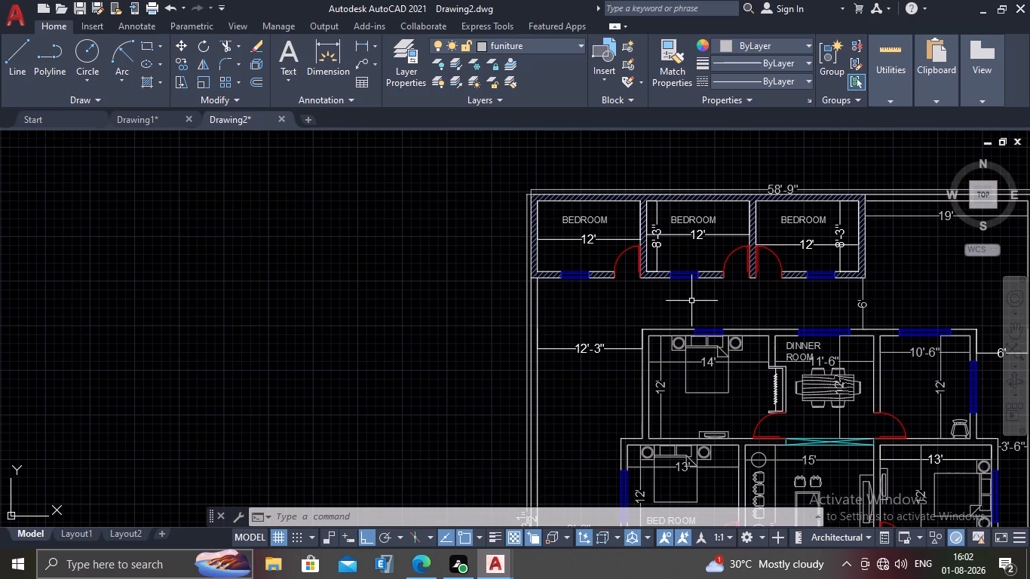
pyautogui.scroll(-1, 691, 301)
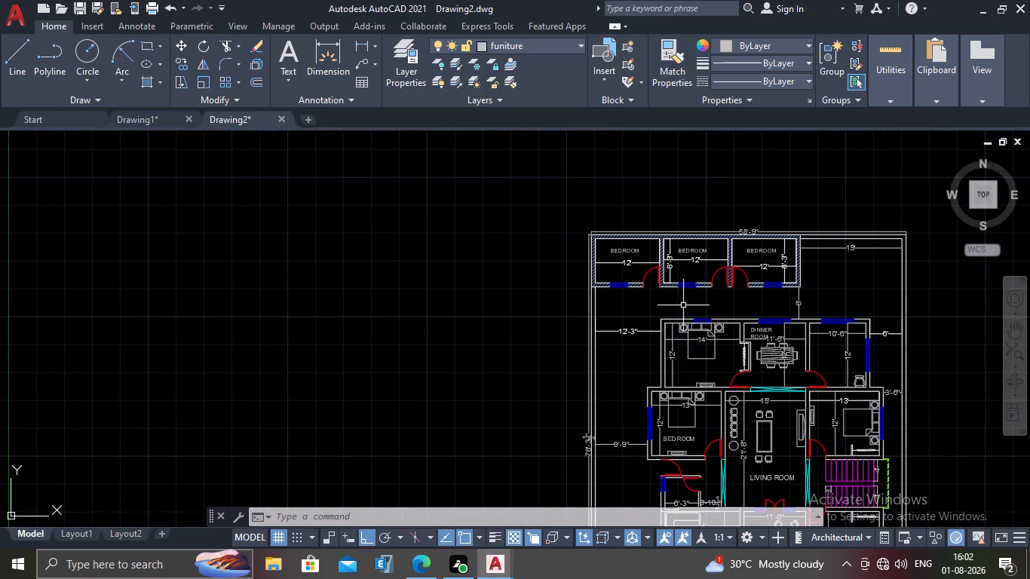
pyautogui.moveTo(687, 360); pyautogui.dragTo(653, 304, button='middle')
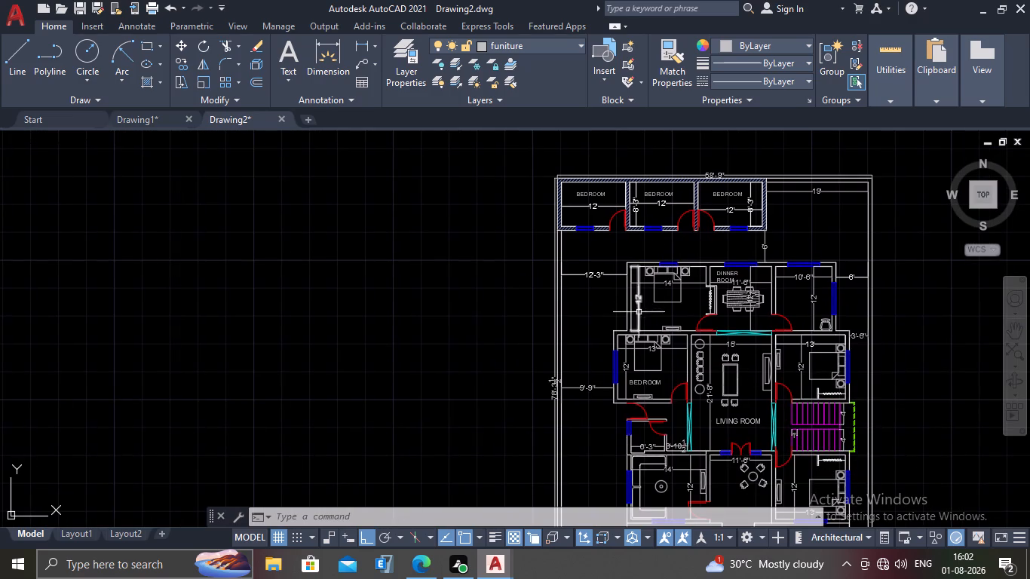
pyautogui.scroll(2, 663, 322)
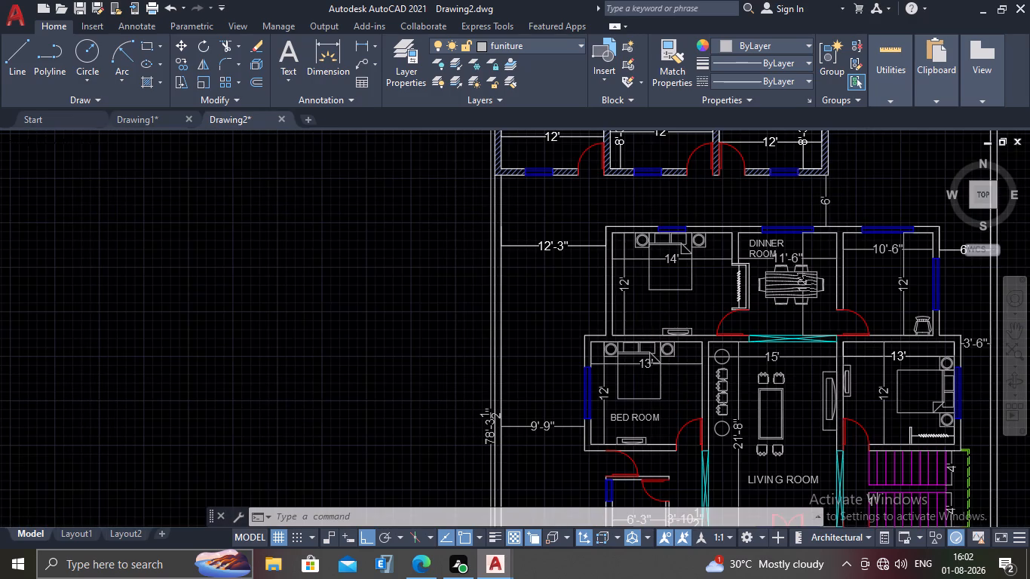
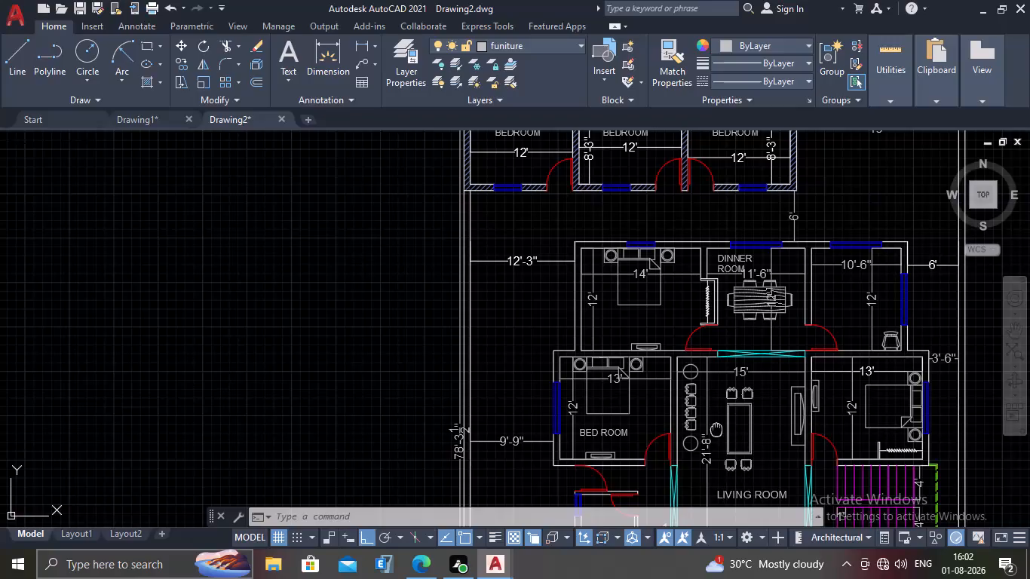
# Look over the main house rooms and the whole floor plan, examining which rooms have labels.
pyautogui.moveTo(578, 381); pyautogui.dragTo(532, 320, button='middle')
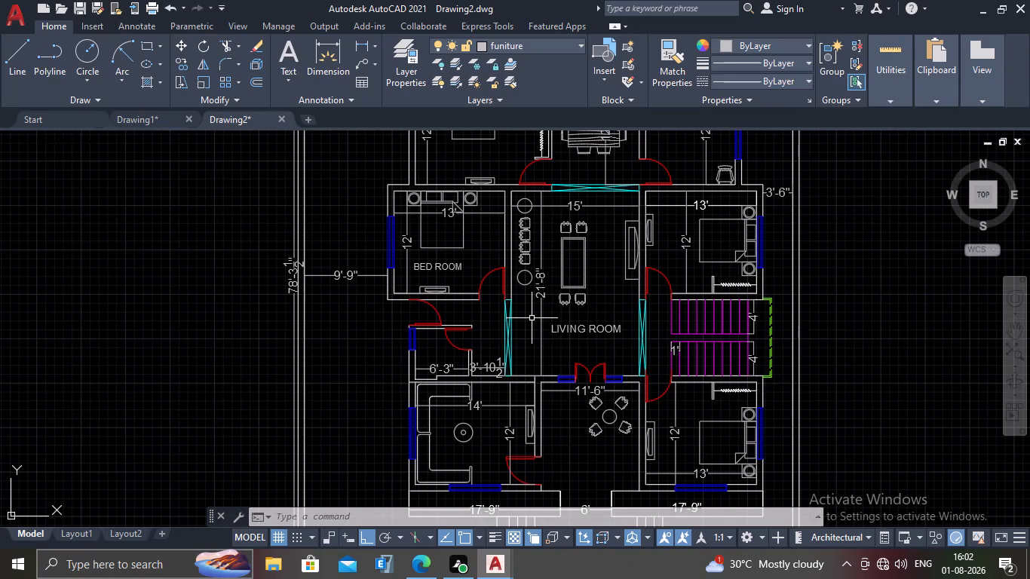
pyautogui.scroll(-1, 532, 318)
pyautogui.moveTo(587, 359); pyautogui.dragTo(575, 326, button='middle')
pyautogui.scroll(1, 556, 339)
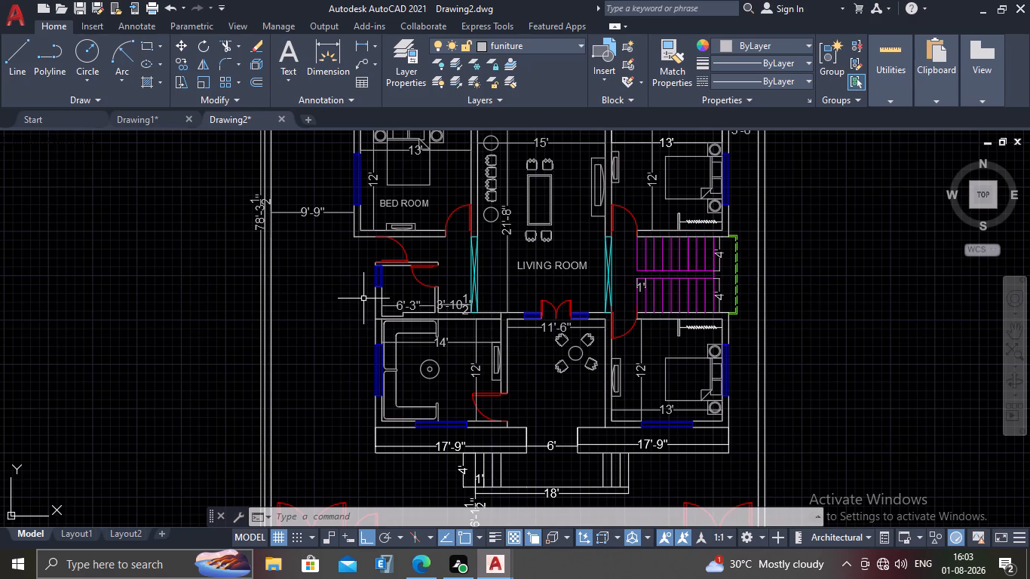
pyautogui.scroll(-2, 363, 299)
pyautogui.moveTo(378, 216); pyautogui.dragTo(409, 283, button='middle')
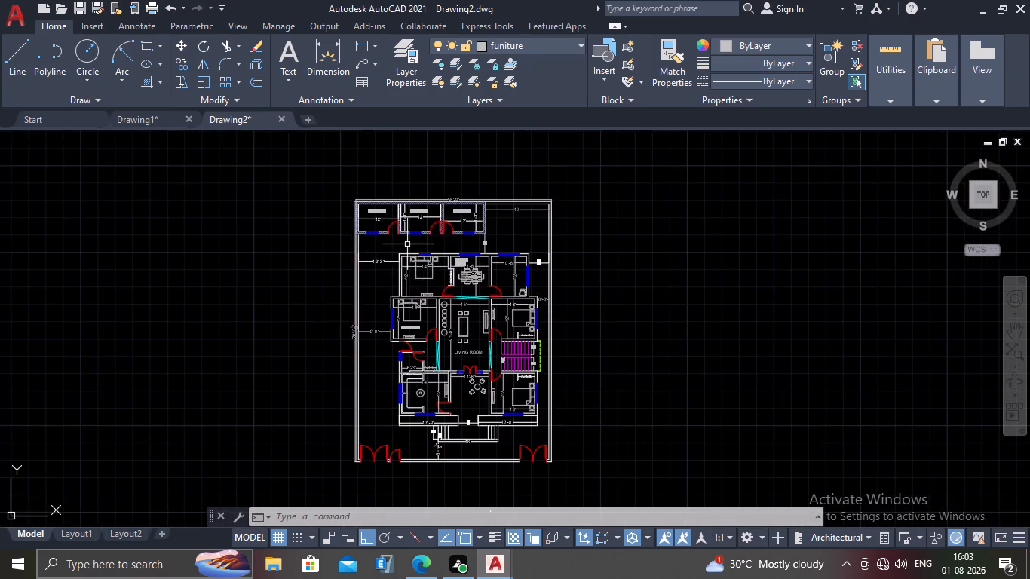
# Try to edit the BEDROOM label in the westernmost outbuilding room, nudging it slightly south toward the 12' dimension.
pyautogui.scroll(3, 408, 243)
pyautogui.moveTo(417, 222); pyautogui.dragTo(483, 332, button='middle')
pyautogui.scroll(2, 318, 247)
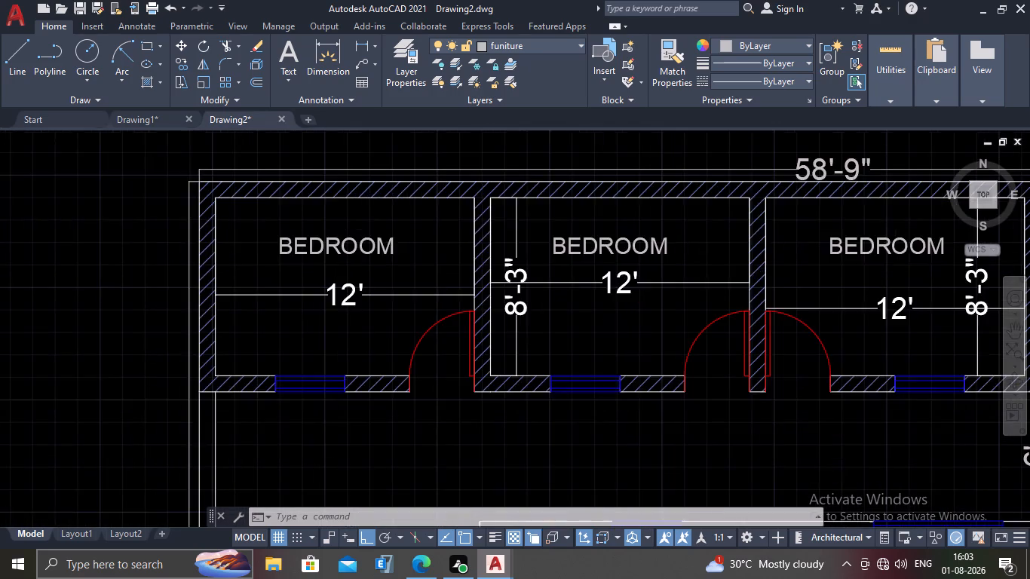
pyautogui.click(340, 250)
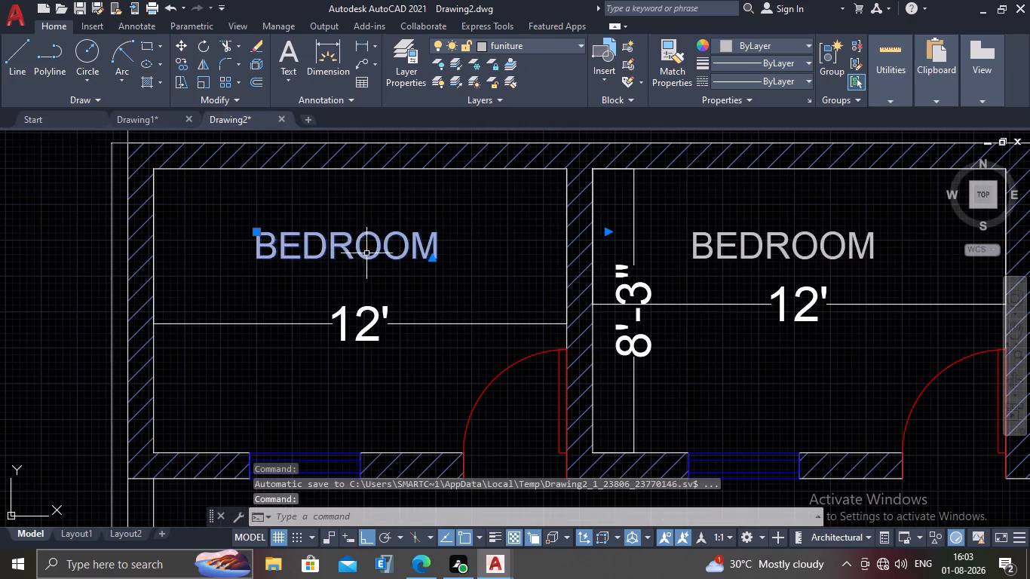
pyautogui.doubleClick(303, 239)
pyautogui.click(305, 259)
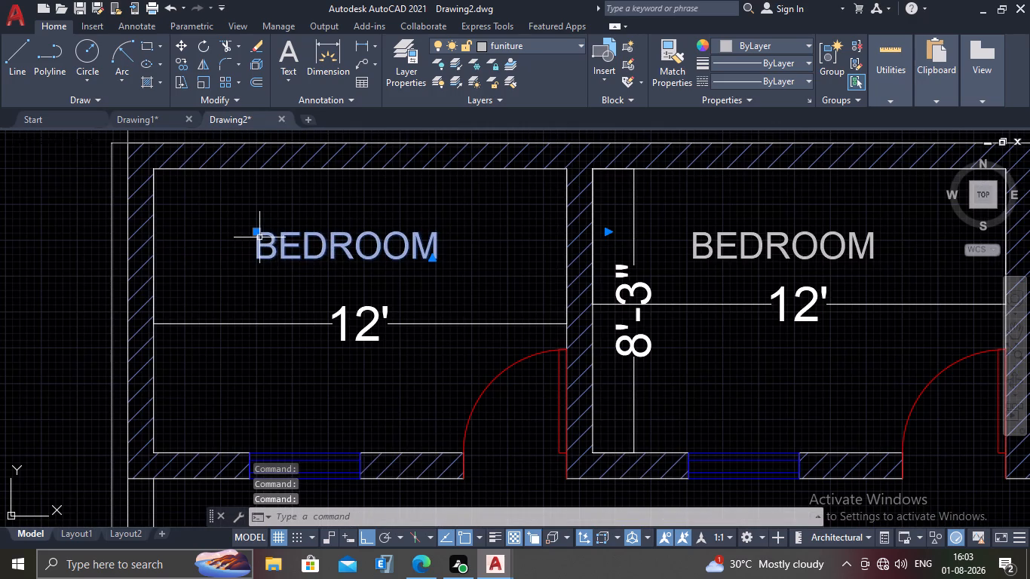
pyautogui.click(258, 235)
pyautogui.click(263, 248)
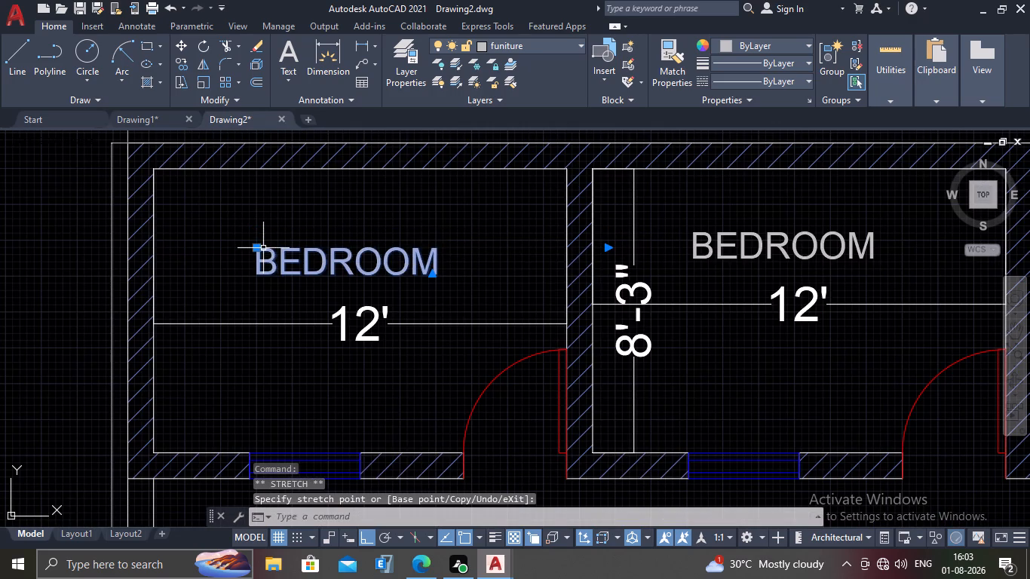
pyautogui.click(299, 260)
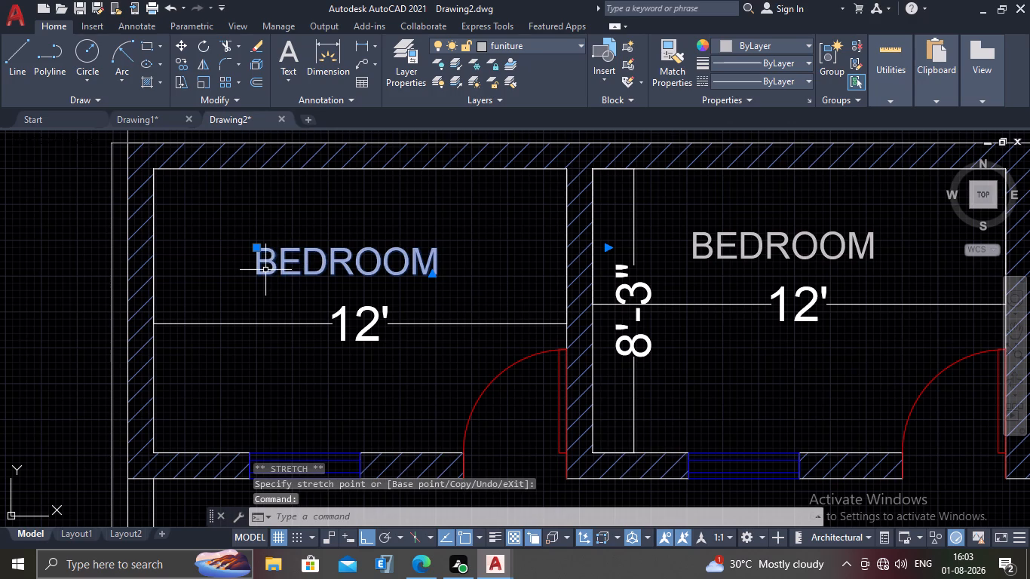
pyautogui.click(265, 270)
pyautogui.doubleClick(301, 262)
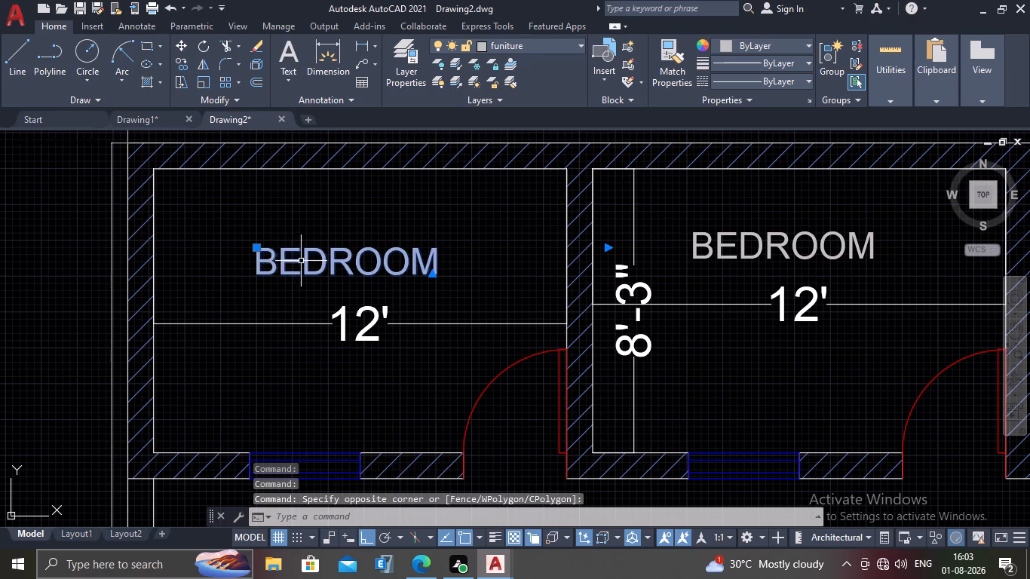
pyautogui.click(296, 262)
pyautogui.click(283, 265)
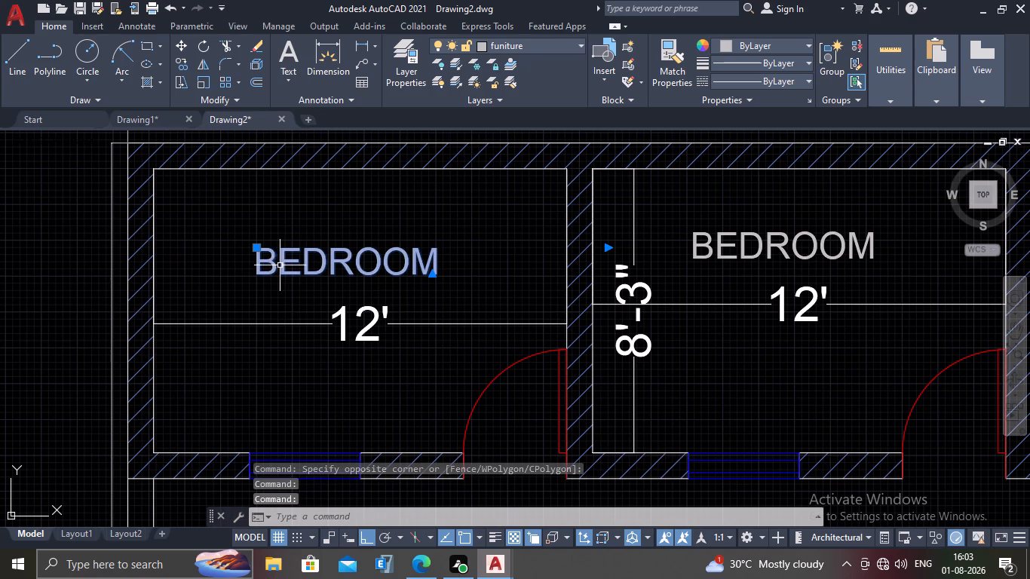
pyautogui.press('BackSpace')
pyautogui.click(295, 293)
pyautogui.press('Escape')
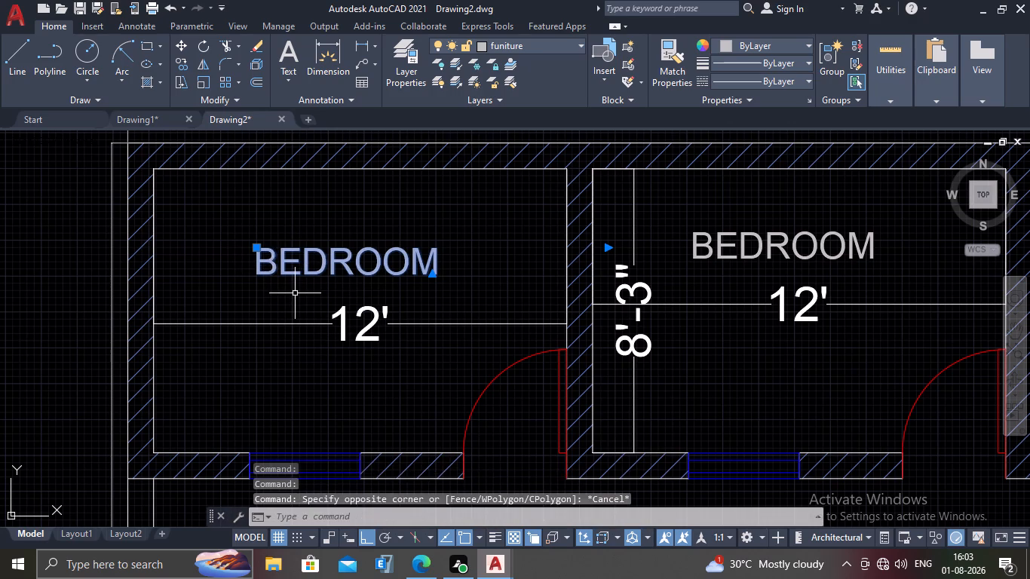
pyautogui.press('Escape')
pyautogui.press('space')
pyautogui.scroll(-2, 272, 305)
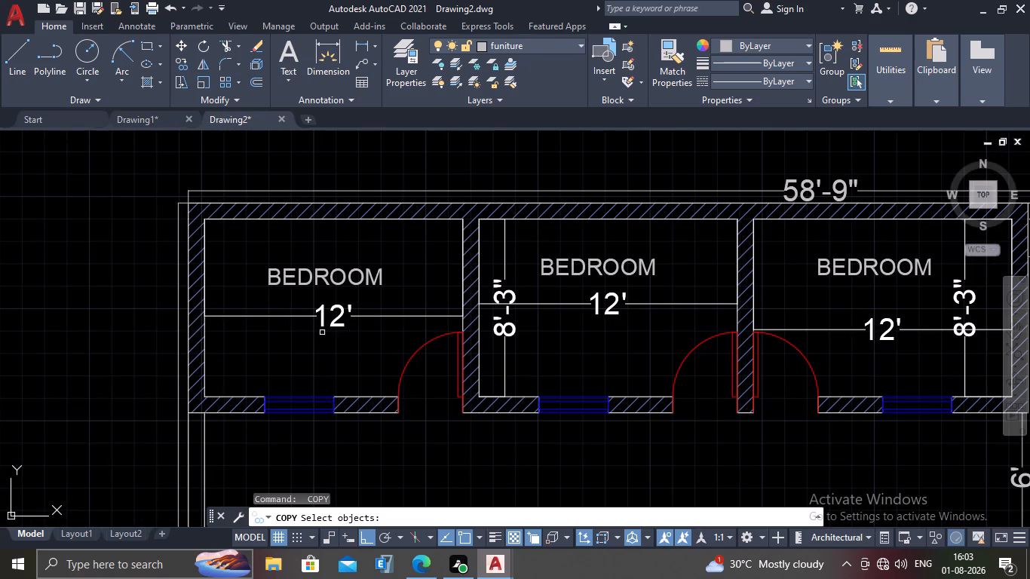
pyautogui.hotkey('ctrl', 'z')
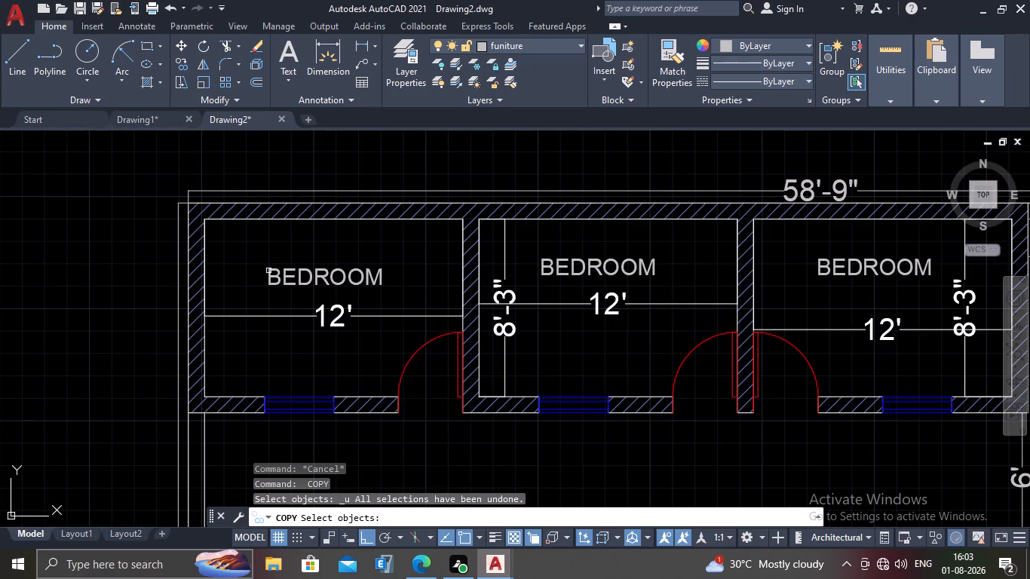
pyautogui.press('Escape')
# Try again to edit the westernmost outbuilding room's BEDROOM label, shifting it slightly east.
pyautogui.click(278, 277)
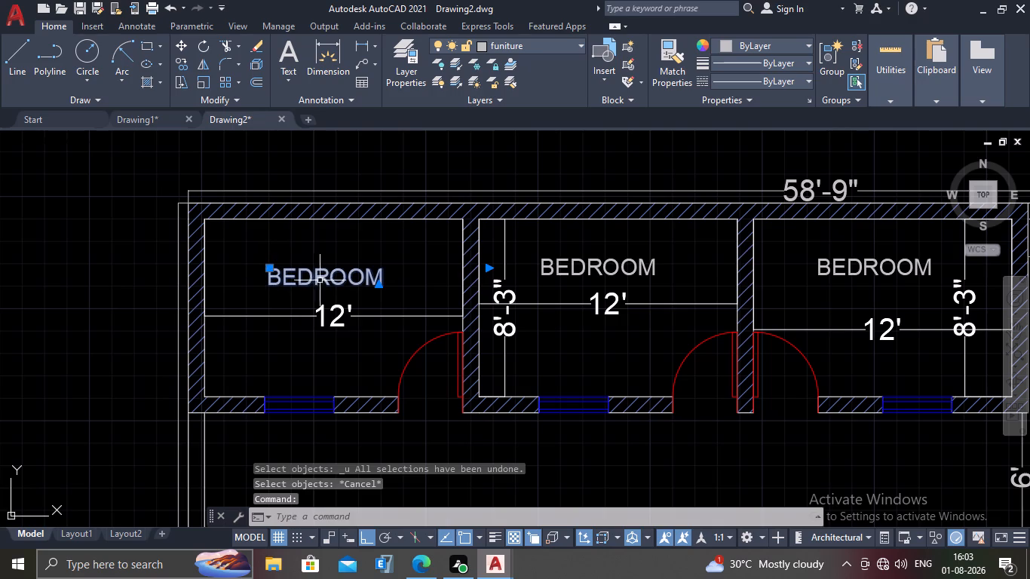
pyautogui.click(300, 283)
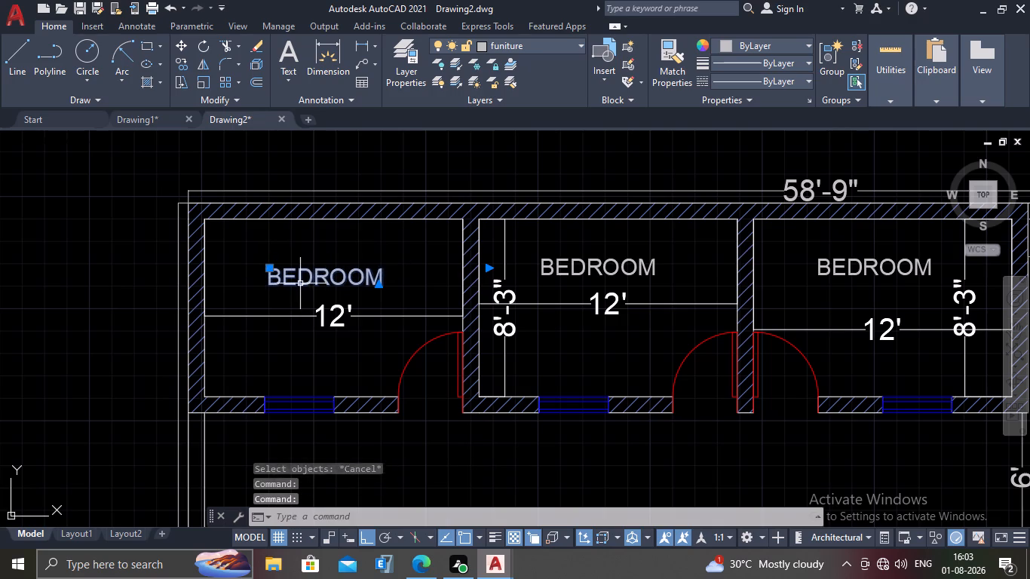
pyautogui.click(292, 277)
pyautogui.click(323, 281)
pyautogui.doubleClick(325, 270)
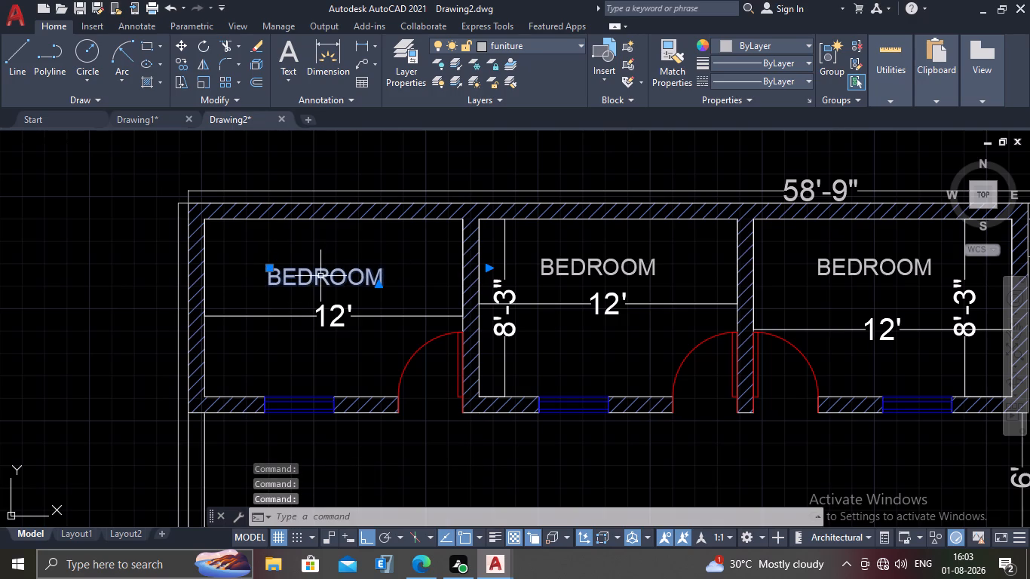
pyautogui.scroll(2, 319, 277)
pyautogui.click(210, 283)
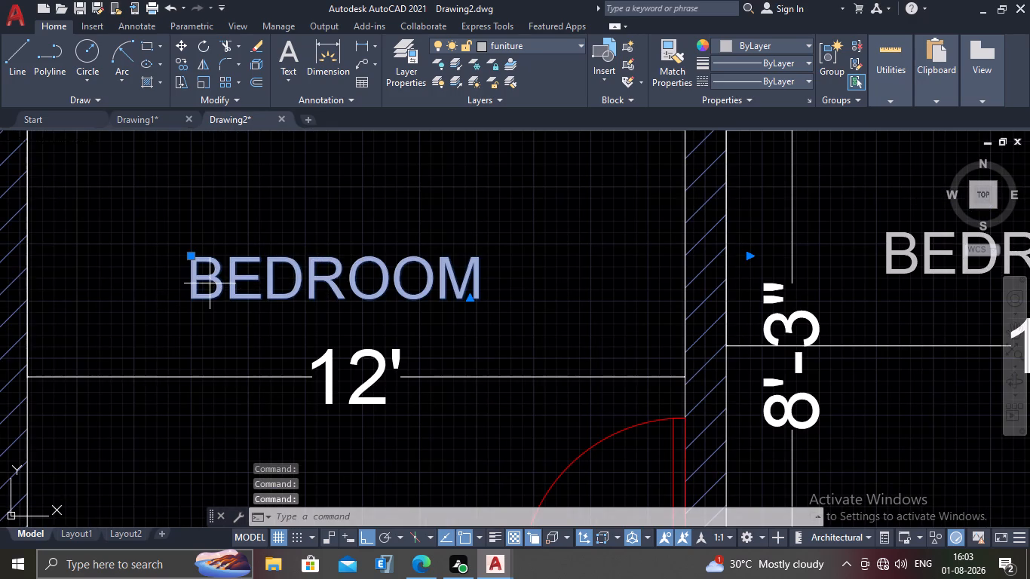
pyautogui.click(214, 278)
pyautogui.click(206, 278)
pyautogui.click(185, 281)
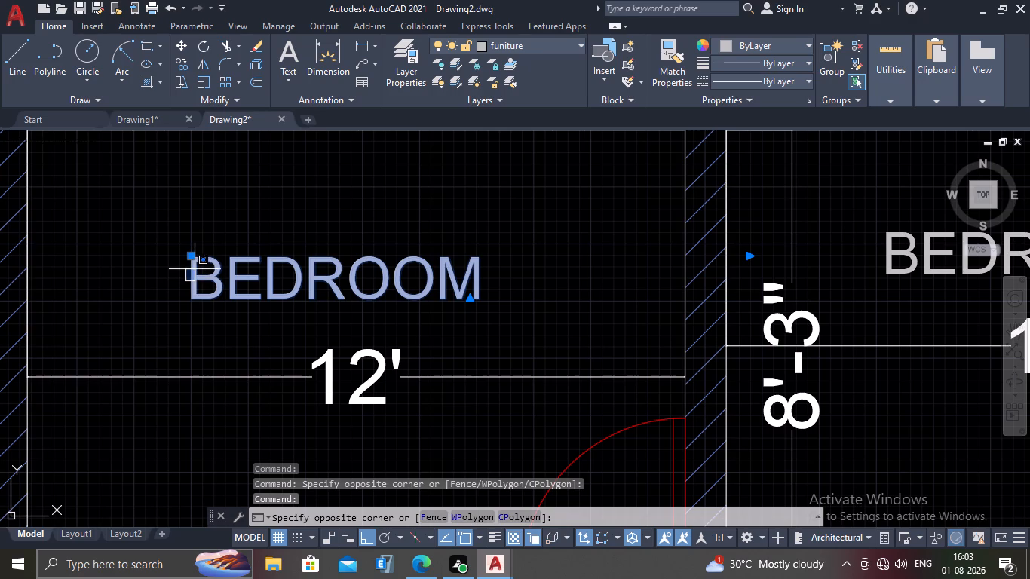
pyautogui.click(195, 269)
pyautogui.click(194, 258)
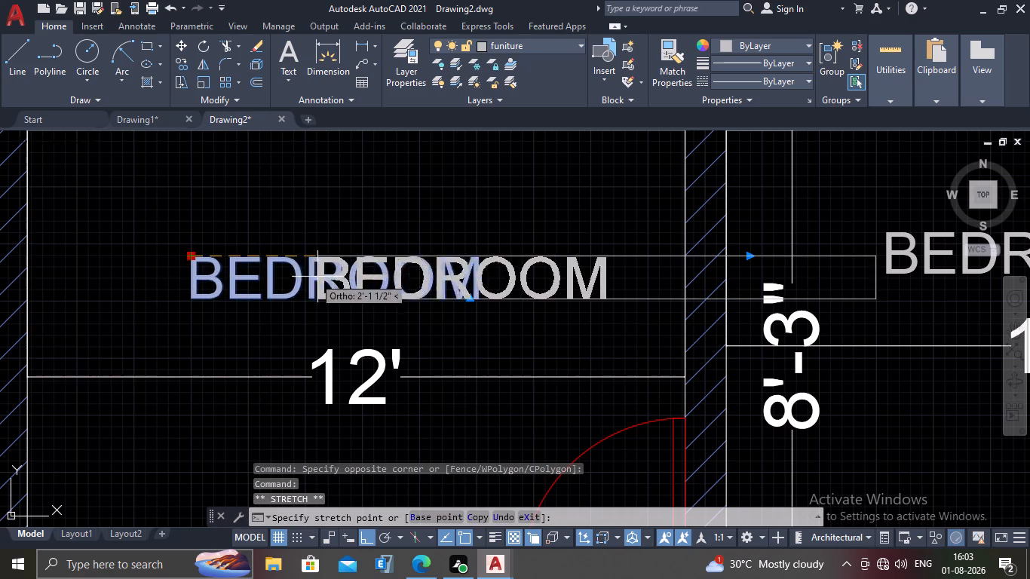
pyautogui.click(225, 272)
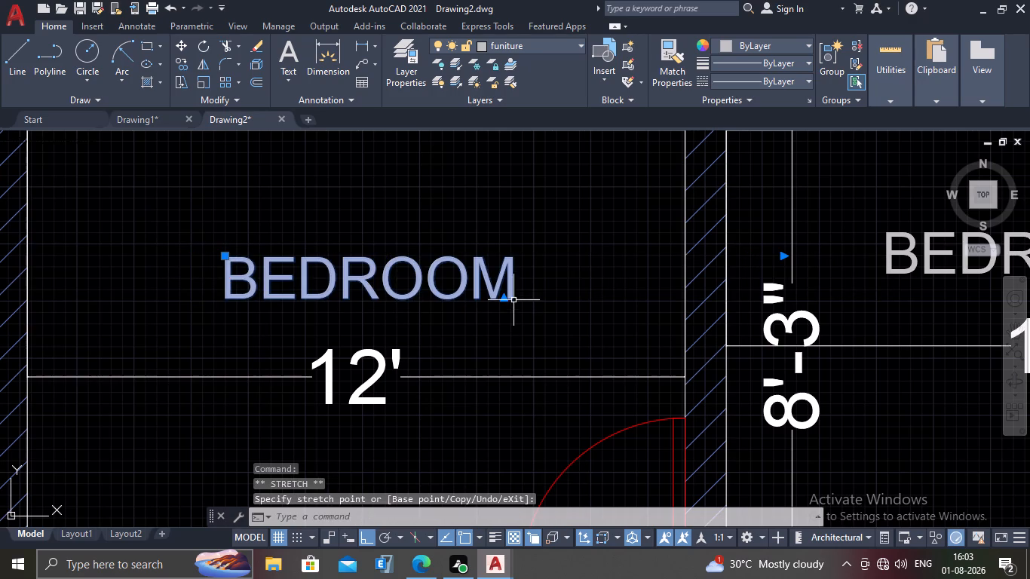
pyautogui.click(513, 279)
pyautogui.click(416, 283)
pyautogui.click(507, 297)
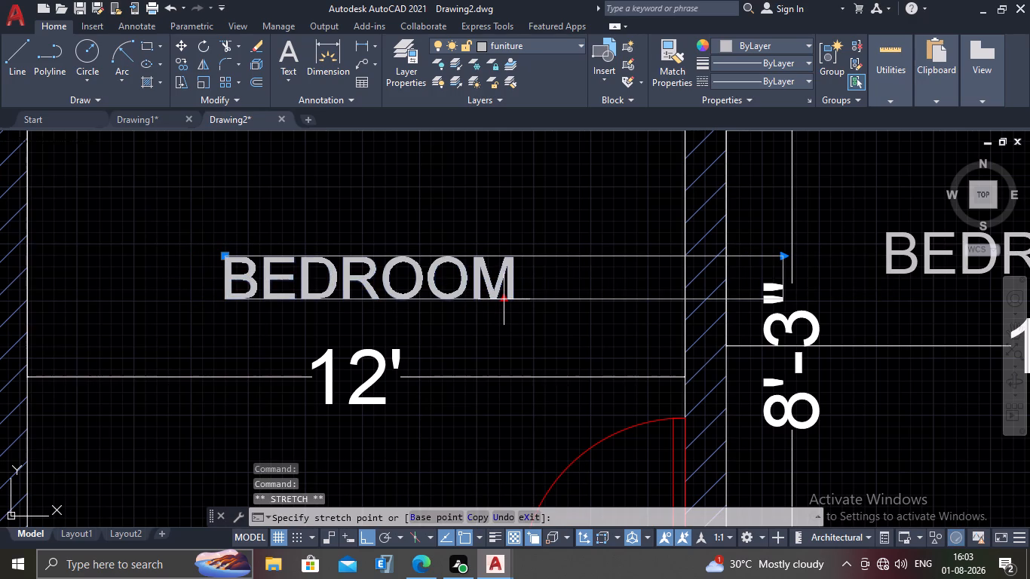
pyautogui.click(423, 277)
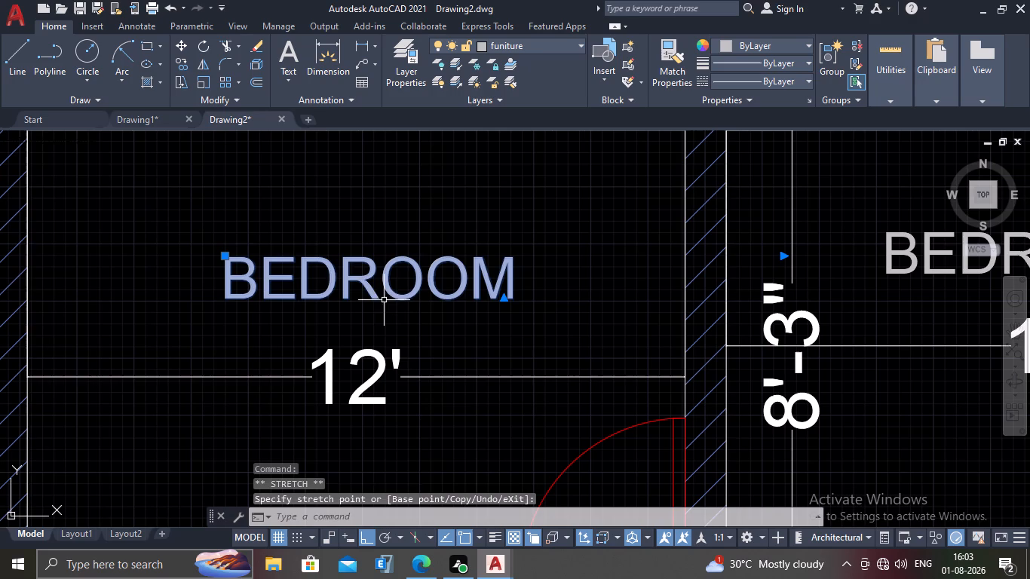
# Erase the BEDROOM label from the westernmost outbuilding room.
pyautogui.click(351, 276)
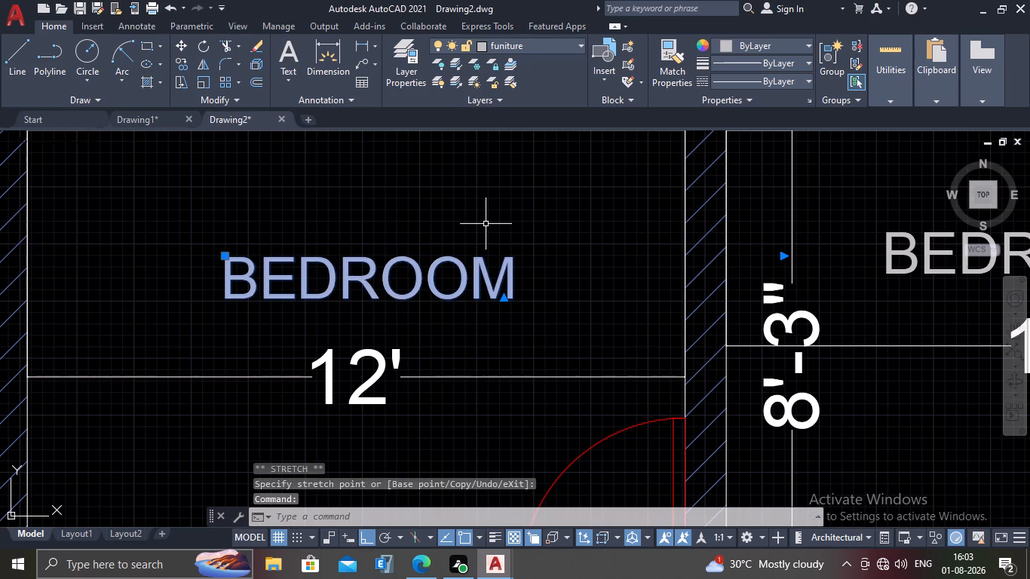
pyautogui.press('Delete')
# Add multiline text reading ROOM at 9" height in the westernmost outbuilding room, above its 12' dimension.
pyautogui.scroll(-2, 415, 228)
pyautogui.moveTo(331, 230); pyautogui.dragTo(346, 276, button='middle')
pyautogui.scroll(1, 346, 276)
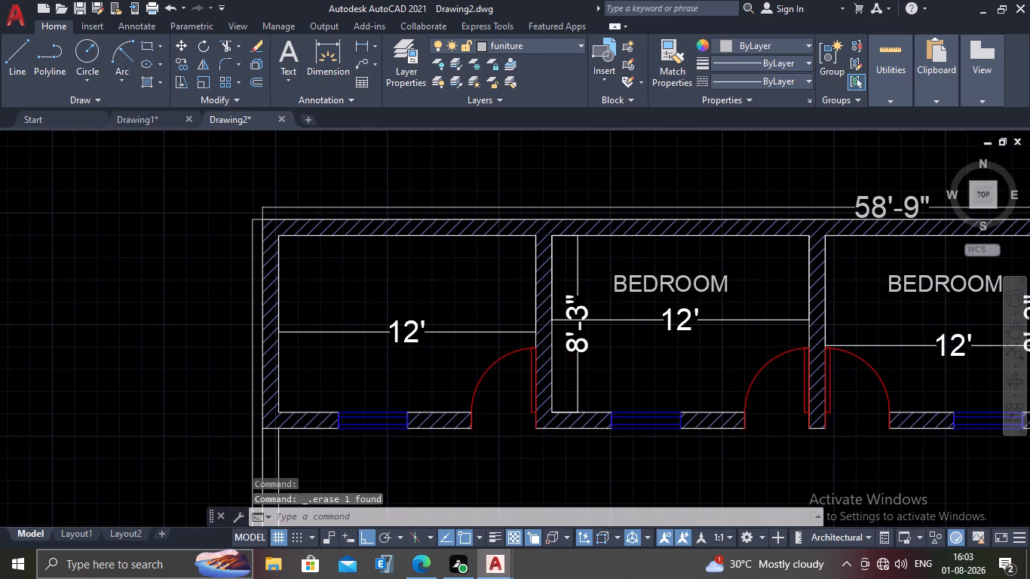
pyautogui.write('MT')
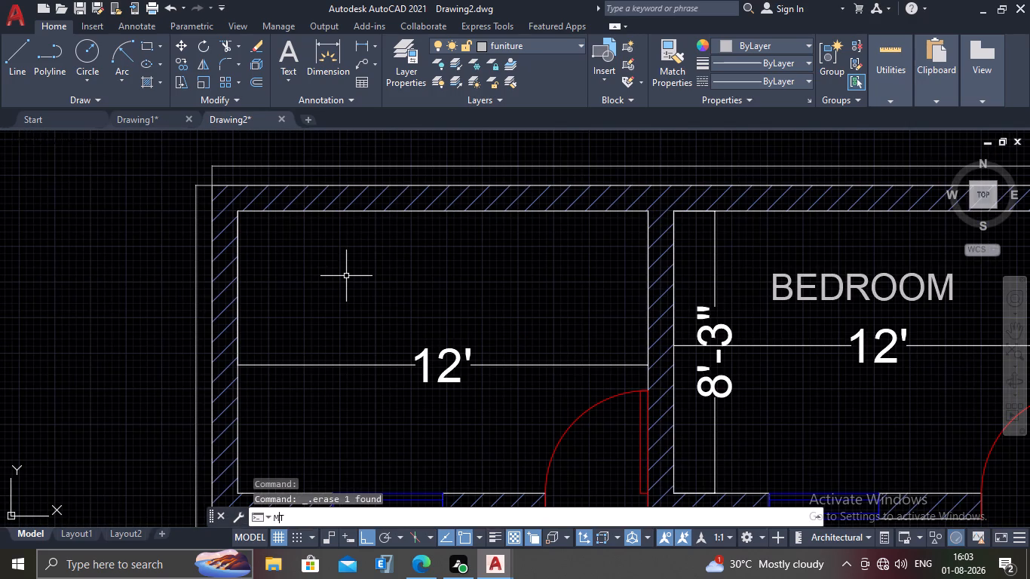
pyautogui.press('Return')
pyautogui.moveTo(327, 240); pyautogui.dragTo(369, 253)
pyautogui.click(513, 312)
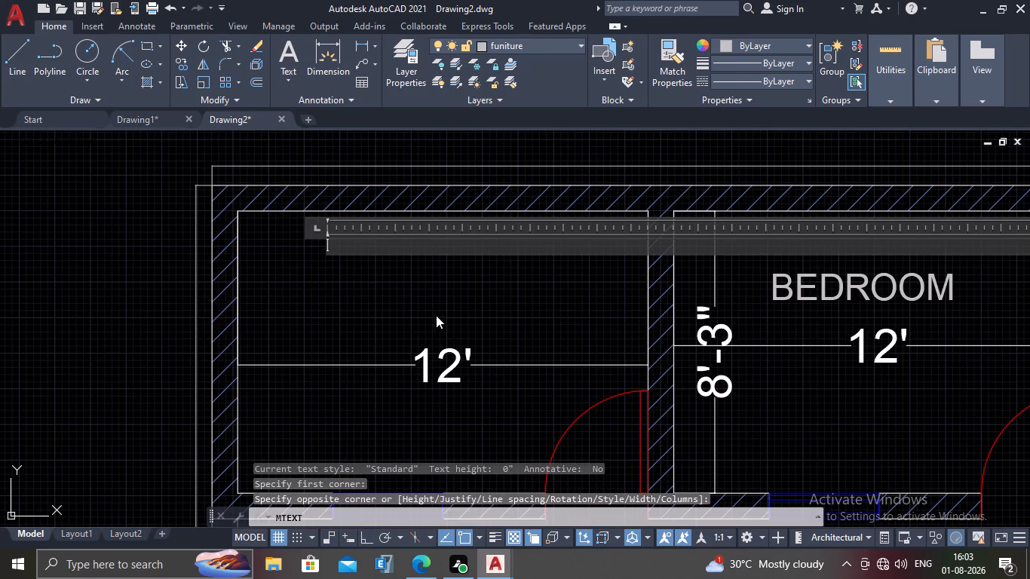
pyautogui.write('ROOM')
pyautogui.press('Return')
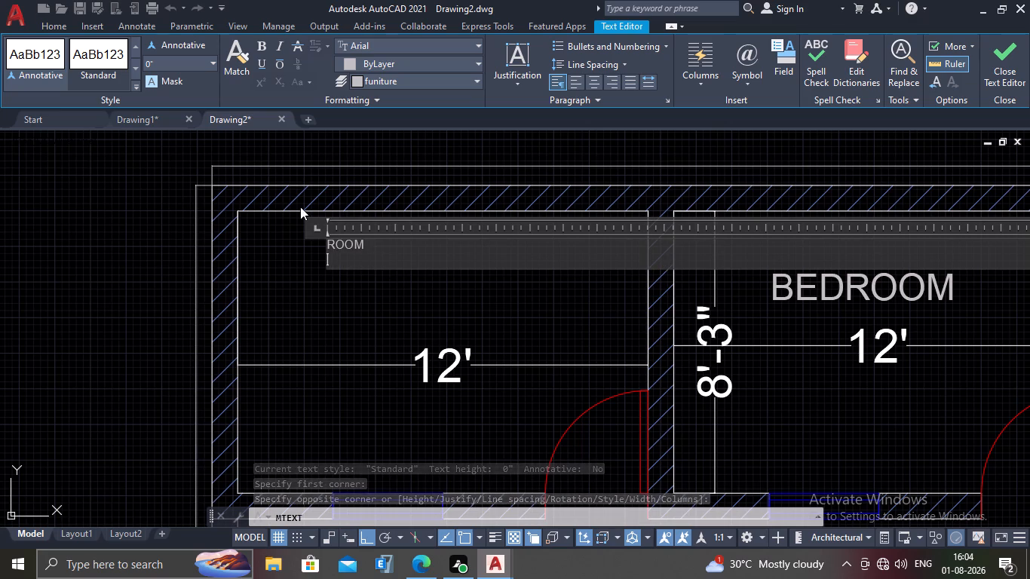
pyautogui.moveTo(381, 246); pyautogui.dragTo(306, 253)
pyautogui.moveTo(370, 242); pyautogui.dragTo(308, 244)
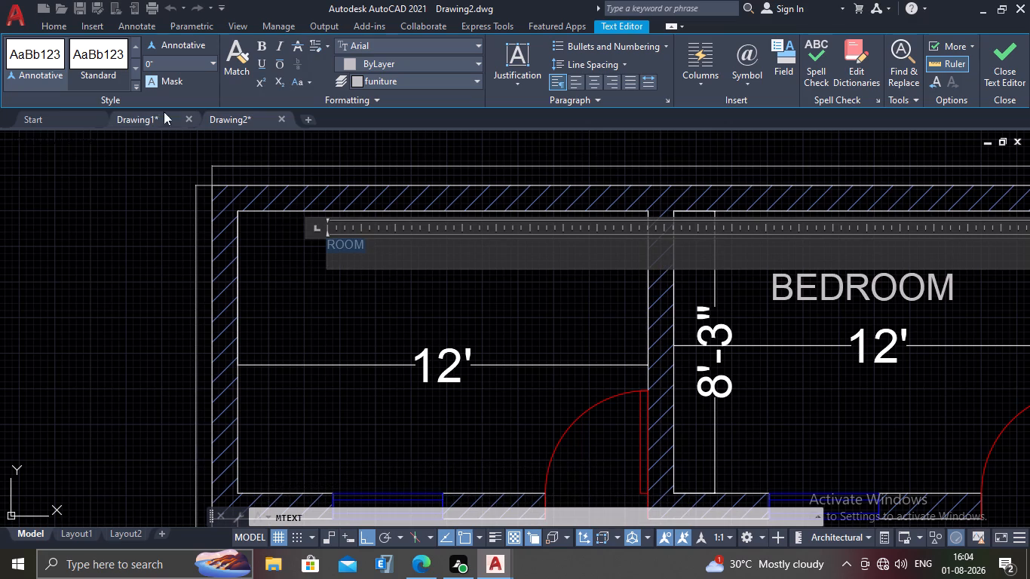
pyautogui.click(160, 57)
pyautogui.write('9"')
pyautogui.press('Return')
pyautogui.click(302, 267)
pyautogui.scroll(-1, 283, 267)
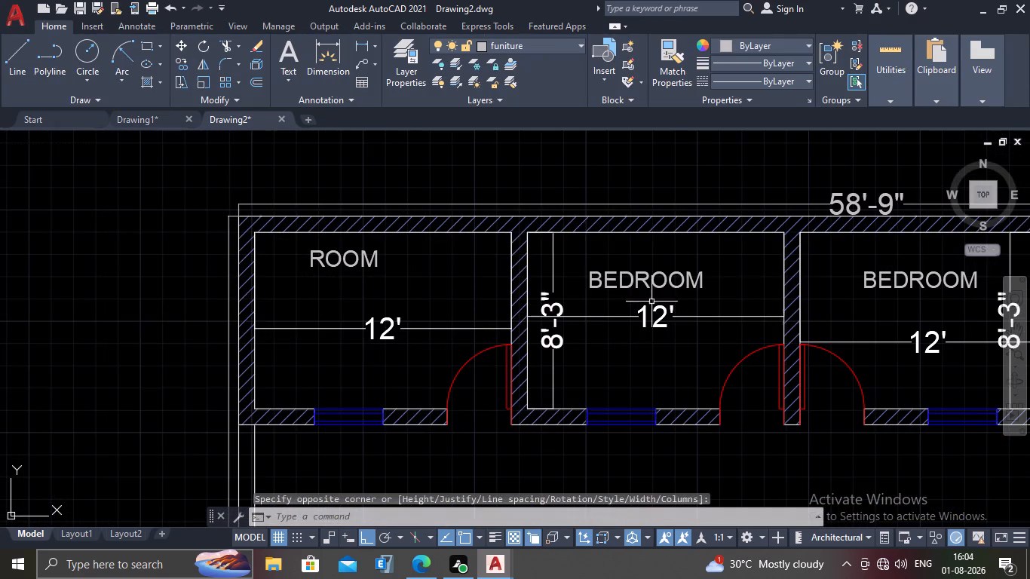
# Erase the BEDROOM labels from the middle and easternmost outbuilding rooms.
pyautogui.click(708, 267)
pyautogui.click(581, 284)
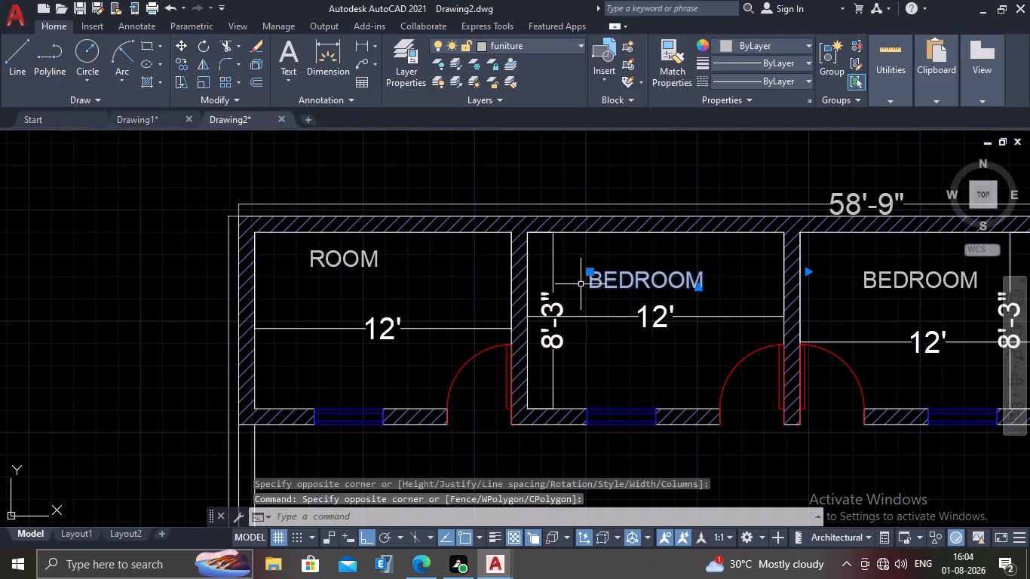
pyautogui.press('Delete')
pyautogui.moveTo(985, 268); pyautogui.dragTo(956, 272)
pyautogui.click(892, 277)
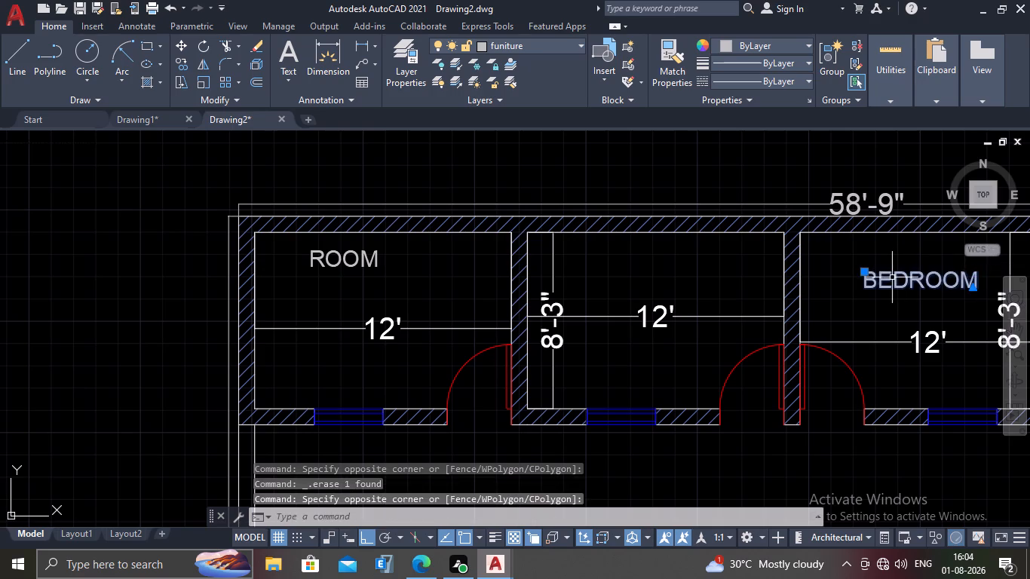
pyautogui.press('Delete')
# Copy the ROOM label straight east into the middle and easternmost outbuilding rooms, above their 12' dimensions.
pyautogui.click(378, 250)
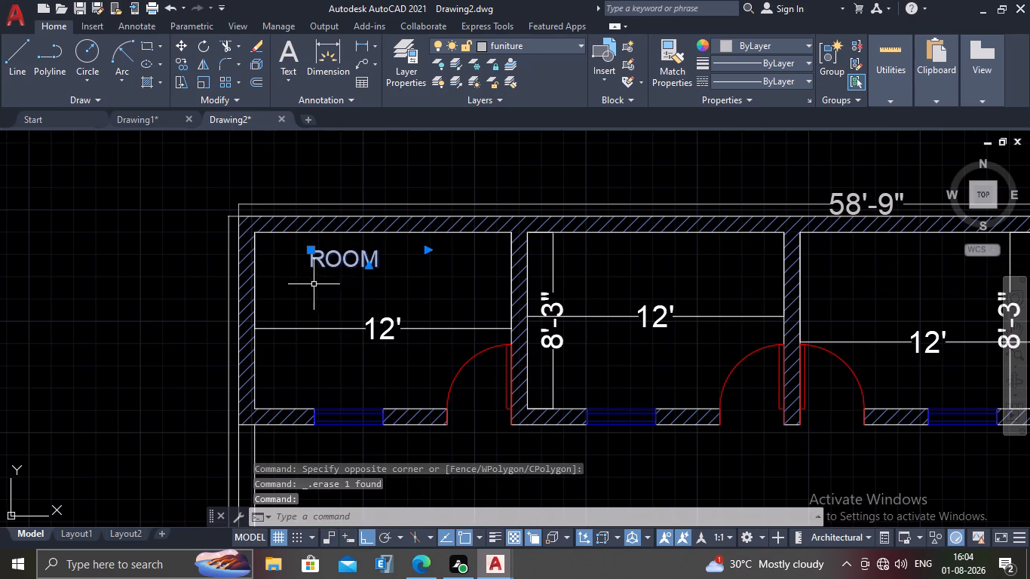
pyautogui.write('CO')
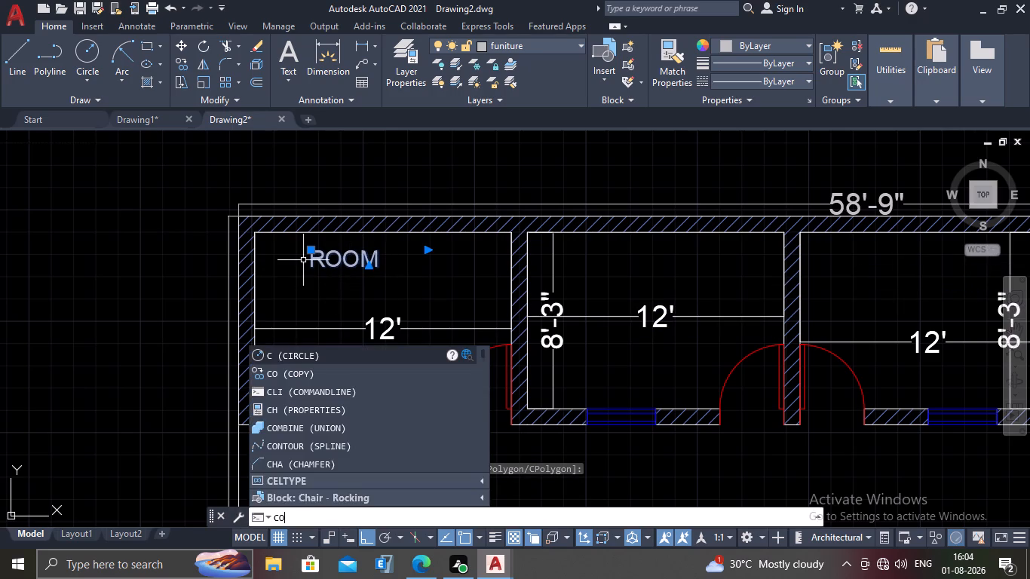
pyautogui.press('Return')
pyautogui.click(314, 268)
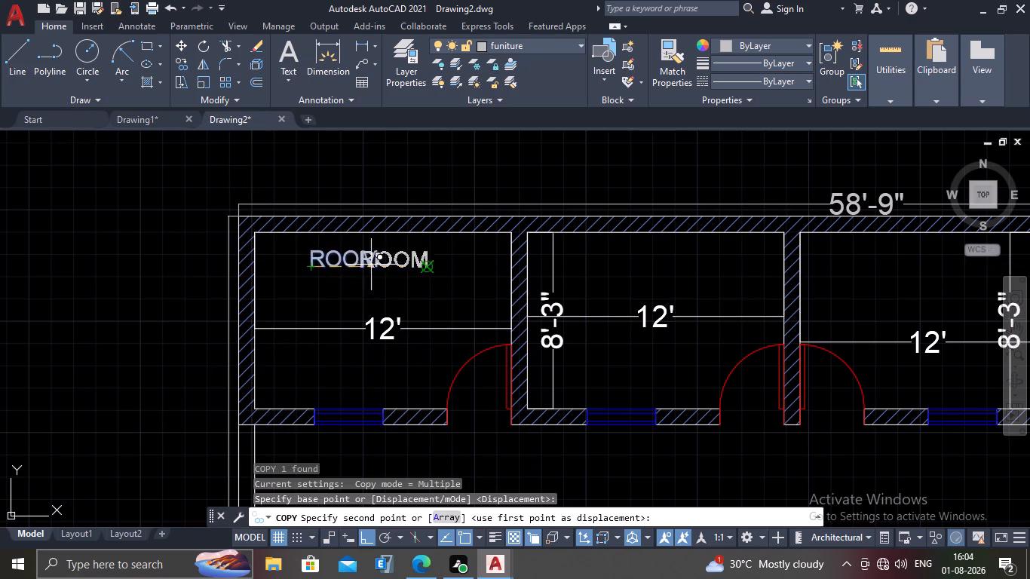
pyautogui.click(609, 267)
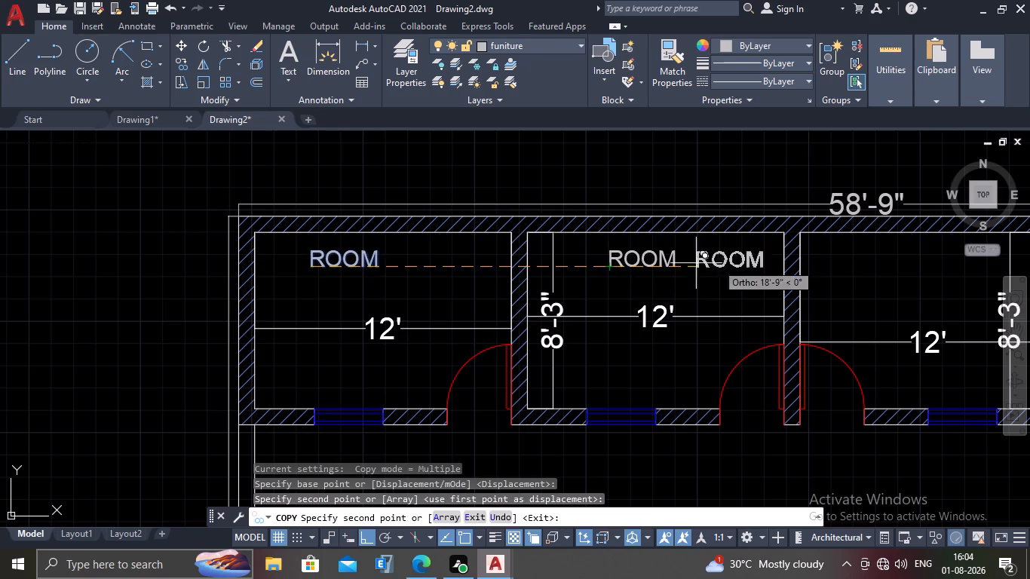
pyautogui.click(903, 263)
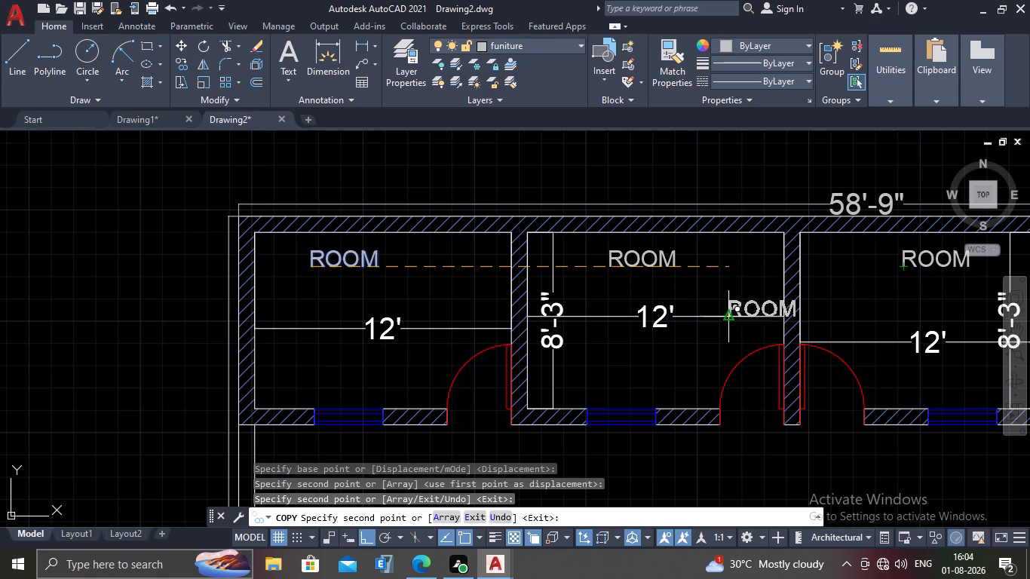
pyautogui.press('Escape')
# Select the ROOM label in the westernmost outbuilding room.
pyautogui.scroll(-1, 619, 346)
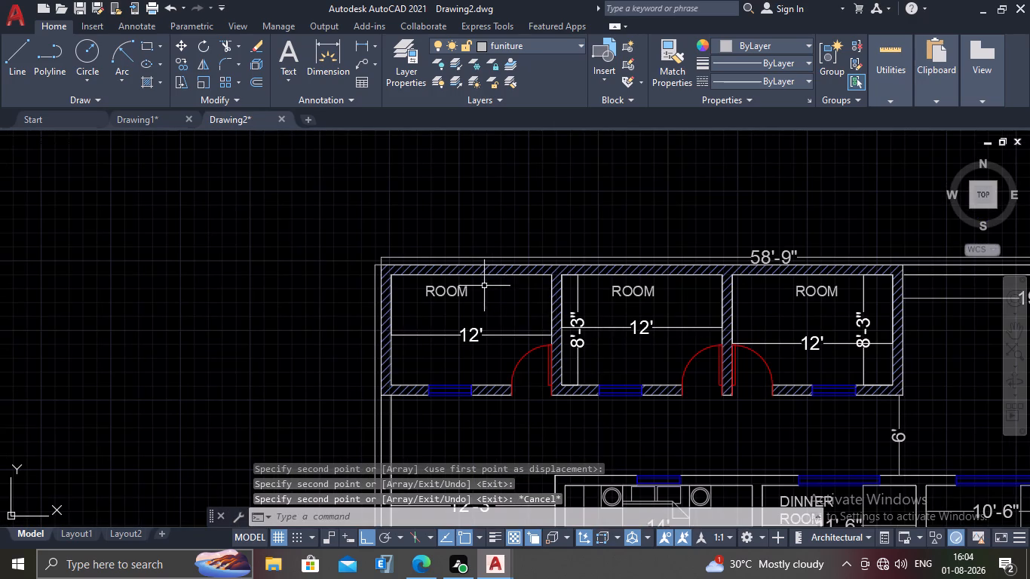
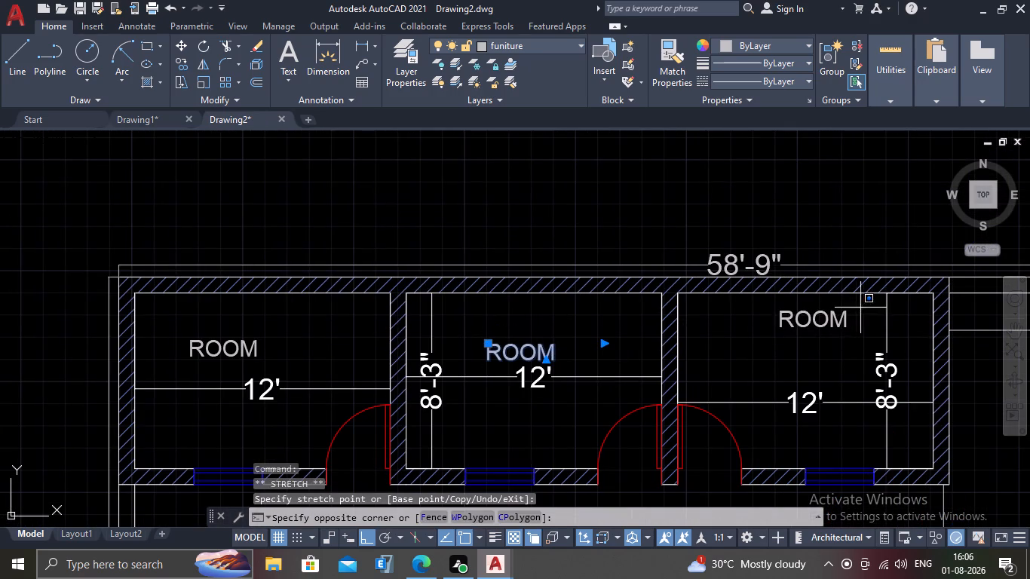
# Move the ROOM label in the easternmost outbuilding room straight down, closer above its 12' dimension.
pyautogui.click(754, 342)
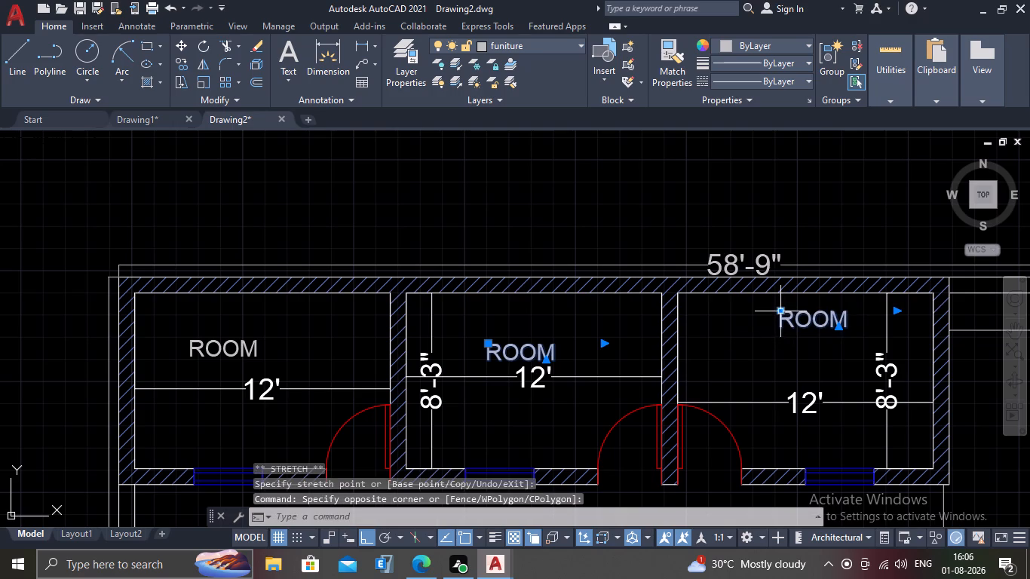
pyautogui.click(784, 311)
pyautogui.click(784, 346)
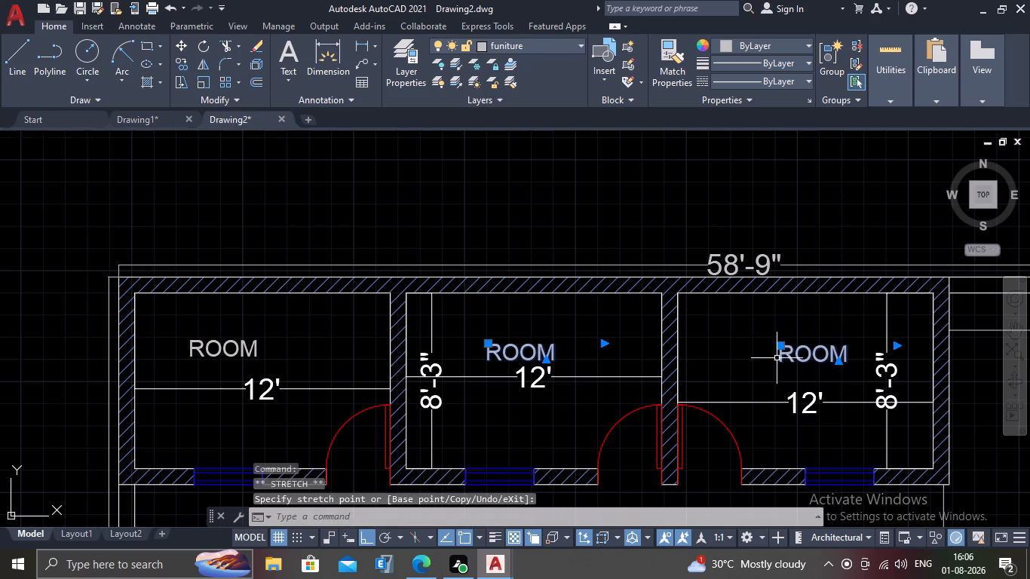
pyautogui.press('Escape')
# Move the DINNER ROOM label from above the dining table to the clear floor just south of it.
pyautogui.scroll(-3, 584, 269)
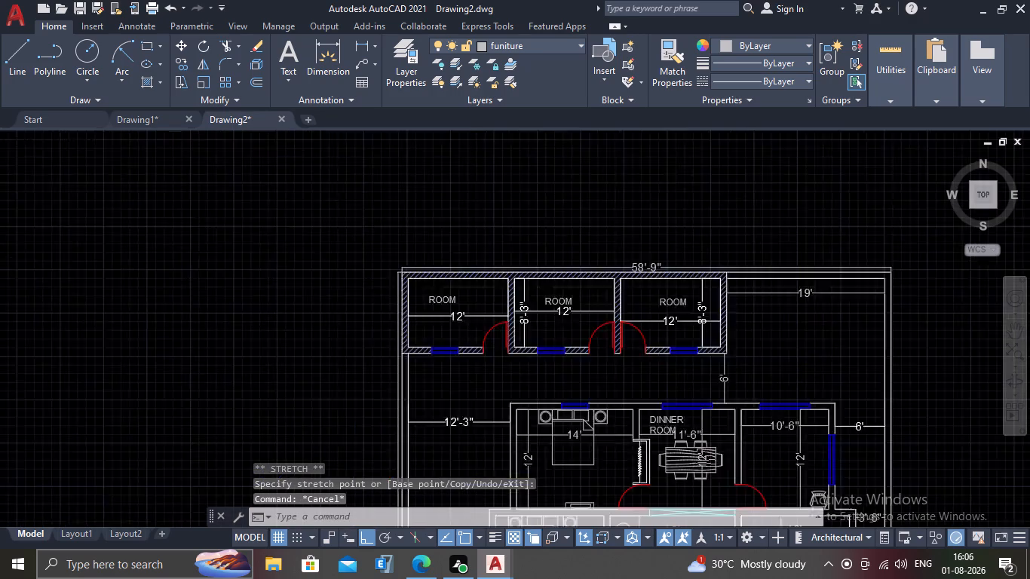
pyautogui.moveTo(547, 333); pyautogui.dragTo(558, 250, button='middle')
pyautogui.scroll(1, 643, 364)
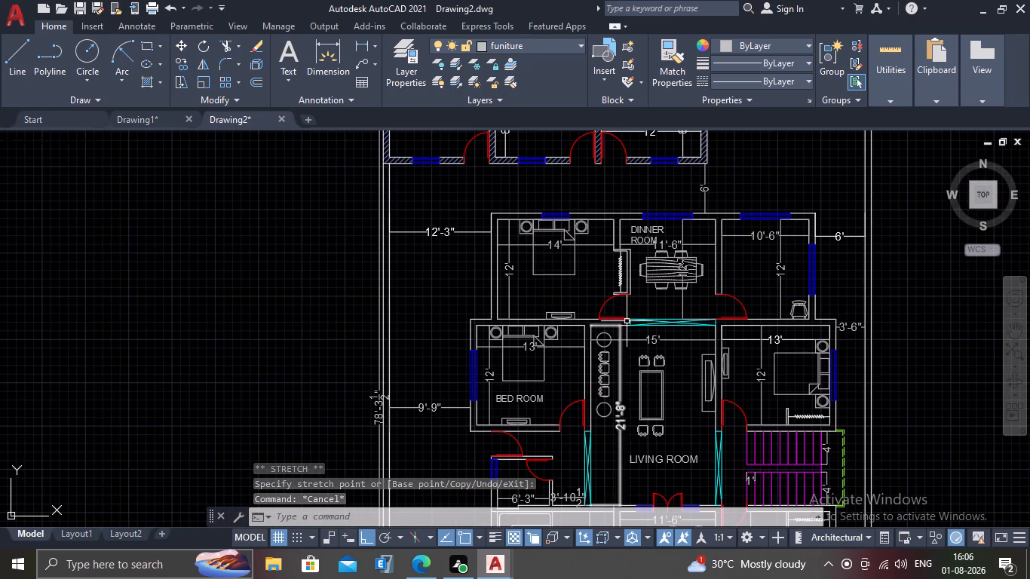
pyautogui.moveTo(621, 302); pyautogui.dragTo(587, 311, button='middle')
pyautogui.scroll(2, 638, 229)
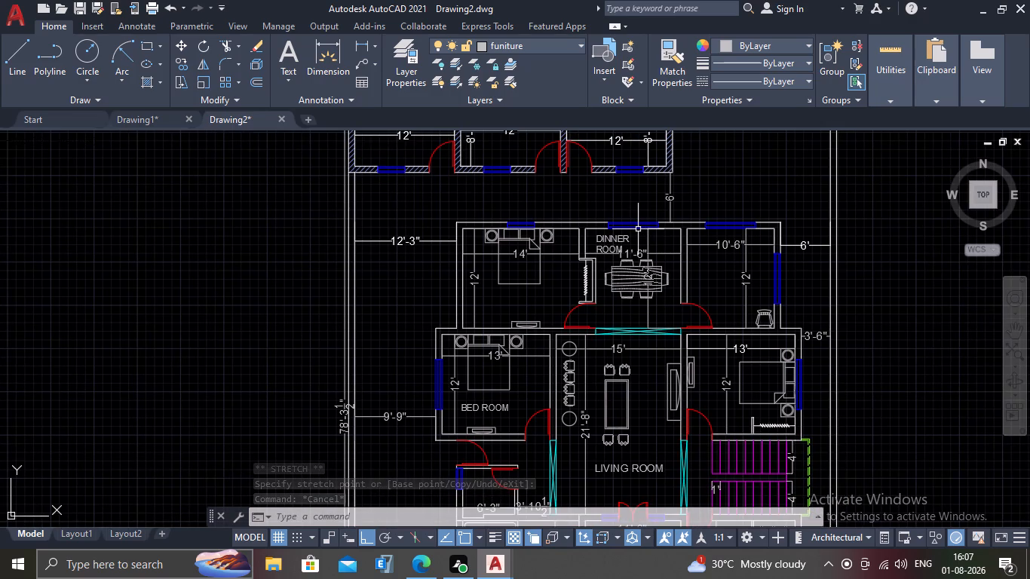
pyautogui.click(610, 239)
pyautogui.click(578, 265)
pyautogui.click(534, 245)
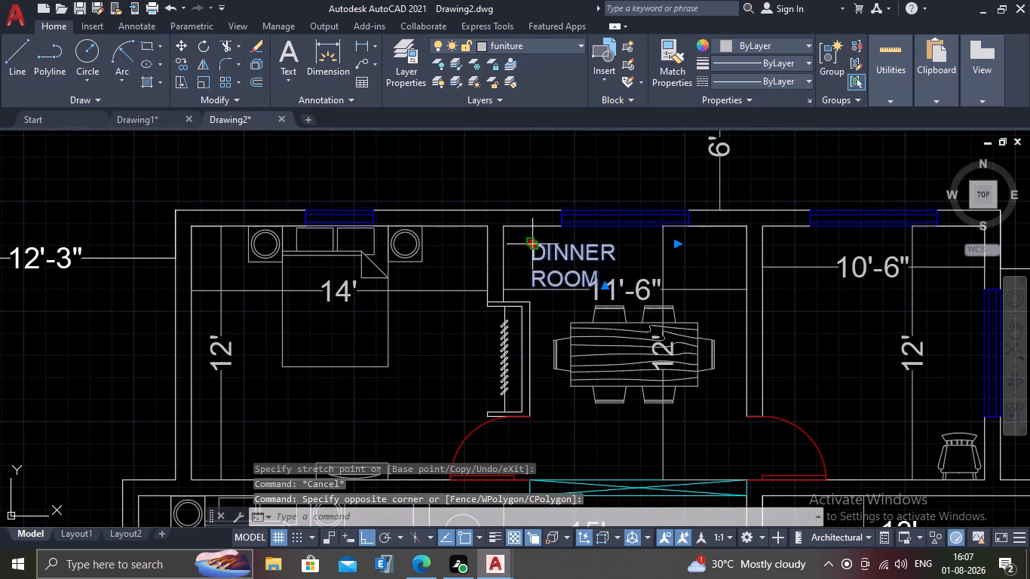
pyautogui.click(612, 402)
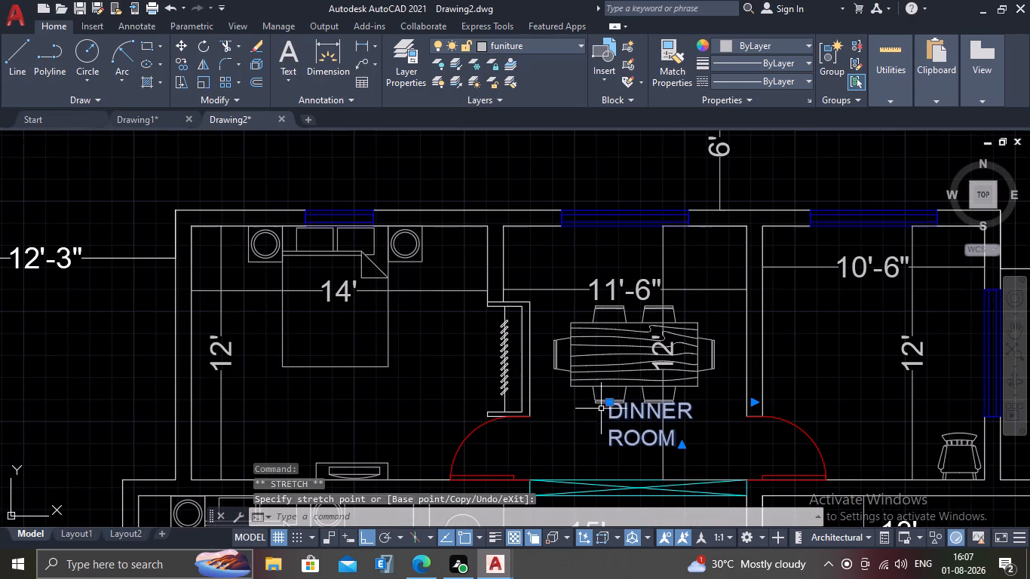
pyautogui.scroll(1, 652, 407)
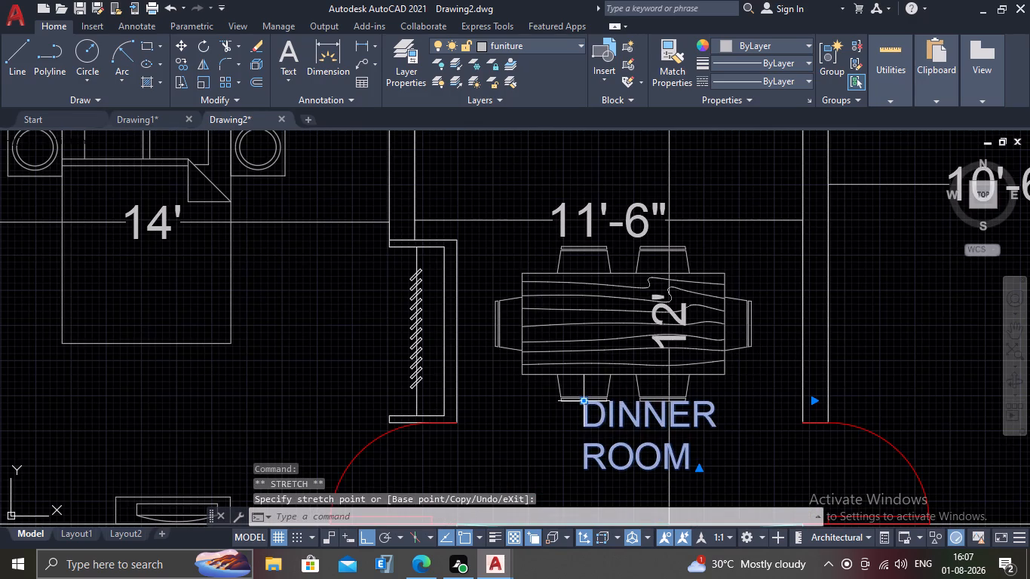
pyautogui.press('Escape')
pyautogui.click(488, 412)
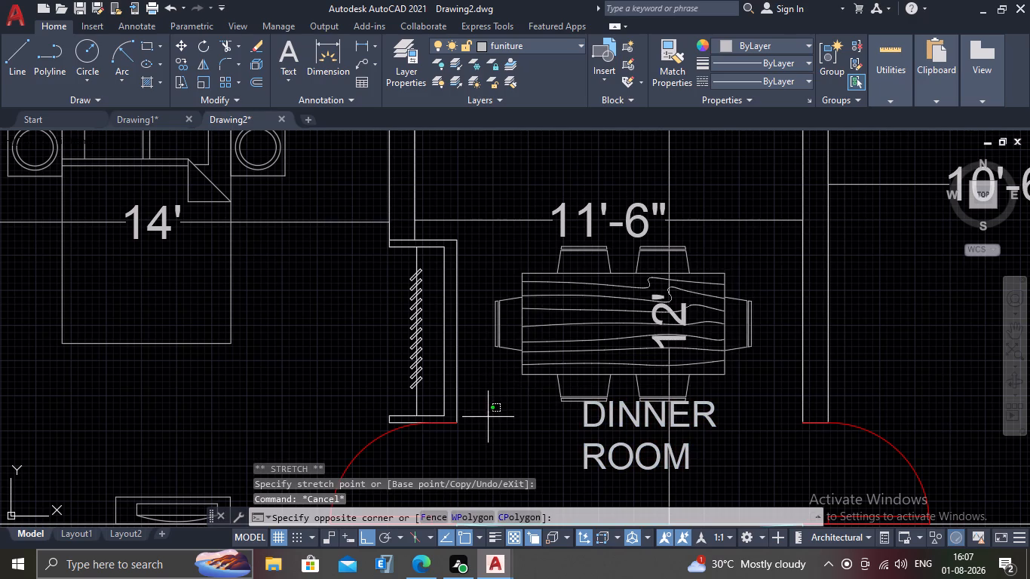
pyautogui.scroll(-1, 488, 417)
pyautogui.press('Escape')
# Shift the DINNER ROOM label west and widen its text frame so both words sit on one line.
pyautogui.moveTo(545, 421); pyautogui.dragTo(535, 286, button='middle')
pyautogui.scroll(1, 564, 283)
pyautogui.click(564, 284)
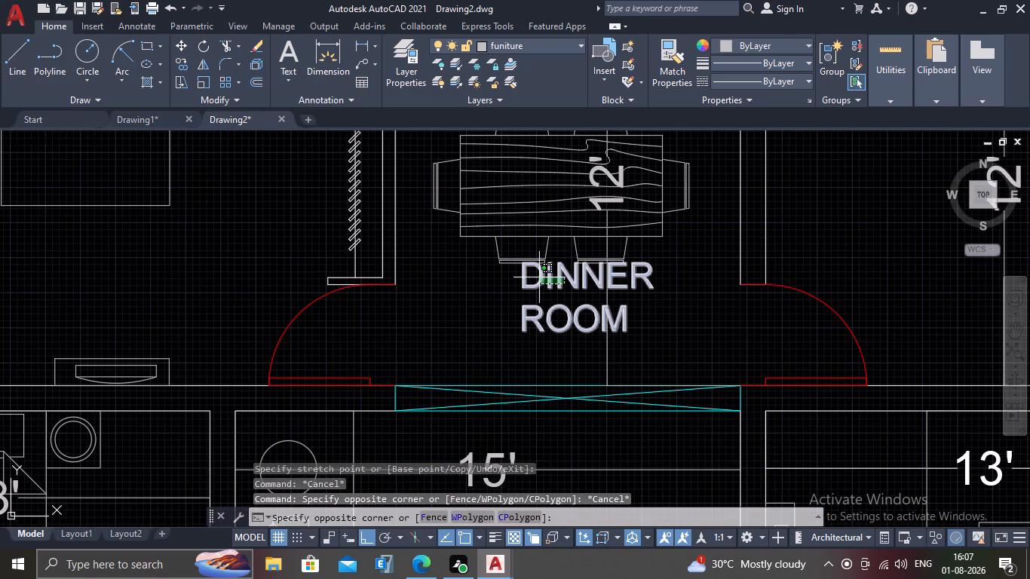
pyautogui.click(539, 277)
pyautogui.click(522, 265)
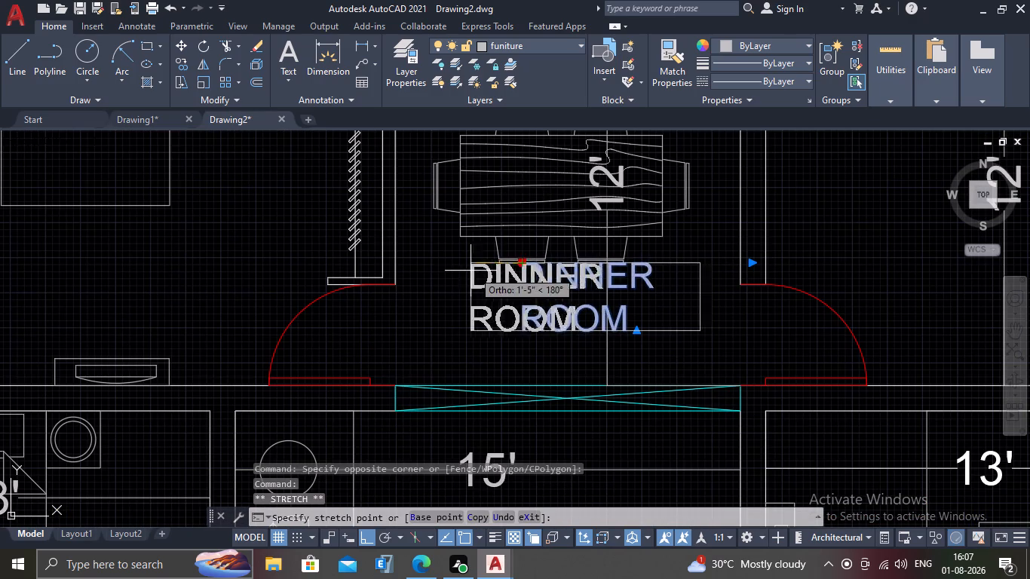
pyautogui.click(422, 271)
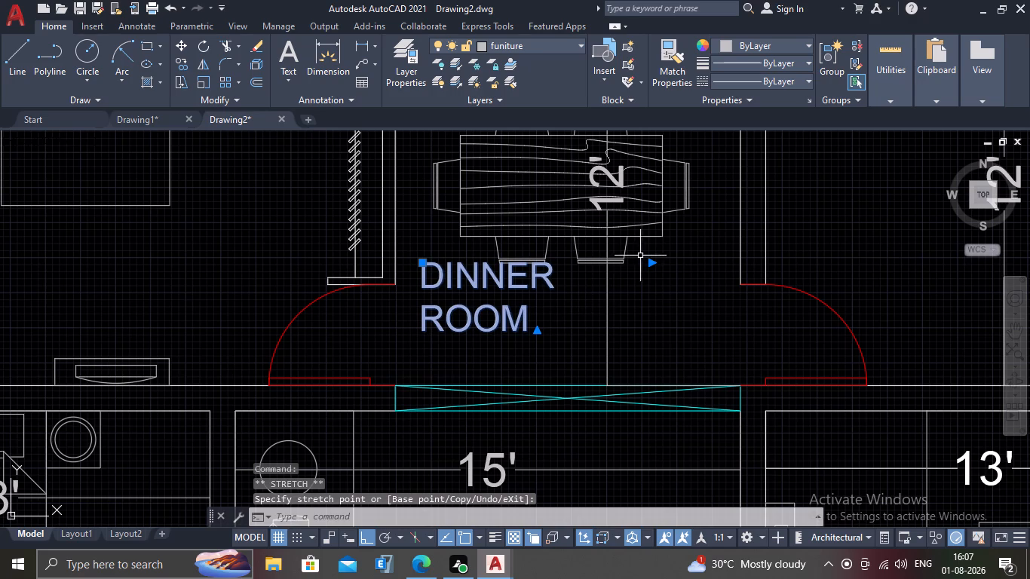
pyautogui.click(653, 264)
pyautogui.click(741, 248)
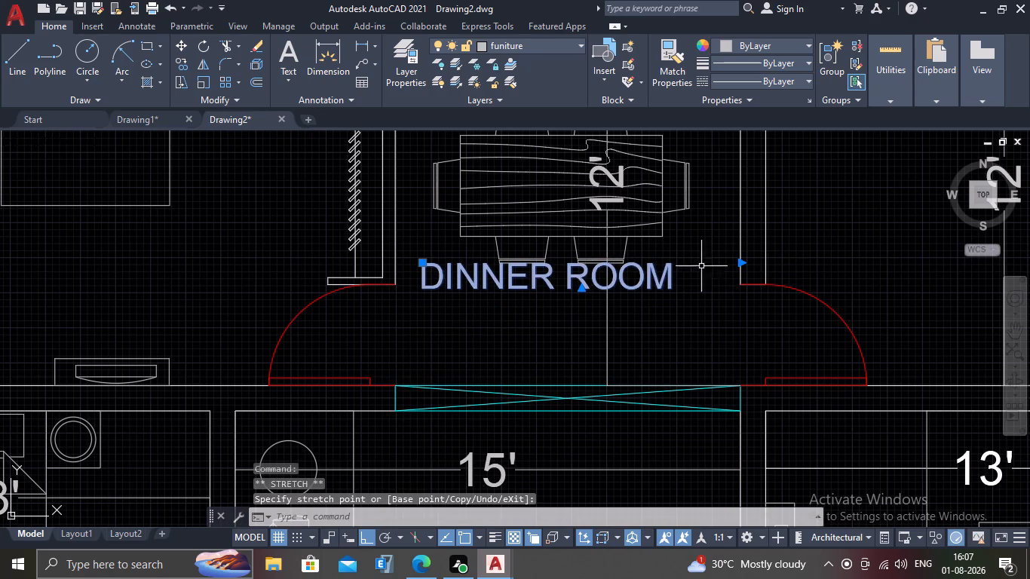
# Lower the single-line DINNER ROOM label straight down, clear of the dining chairs.
pyautogui.click(420, 261)
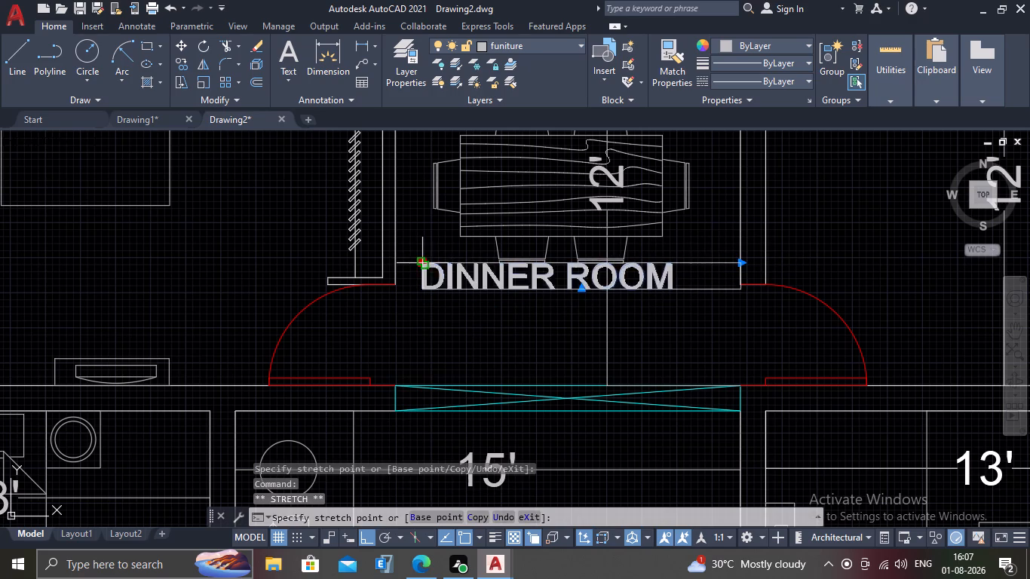
pyautogui.click(431, 296)
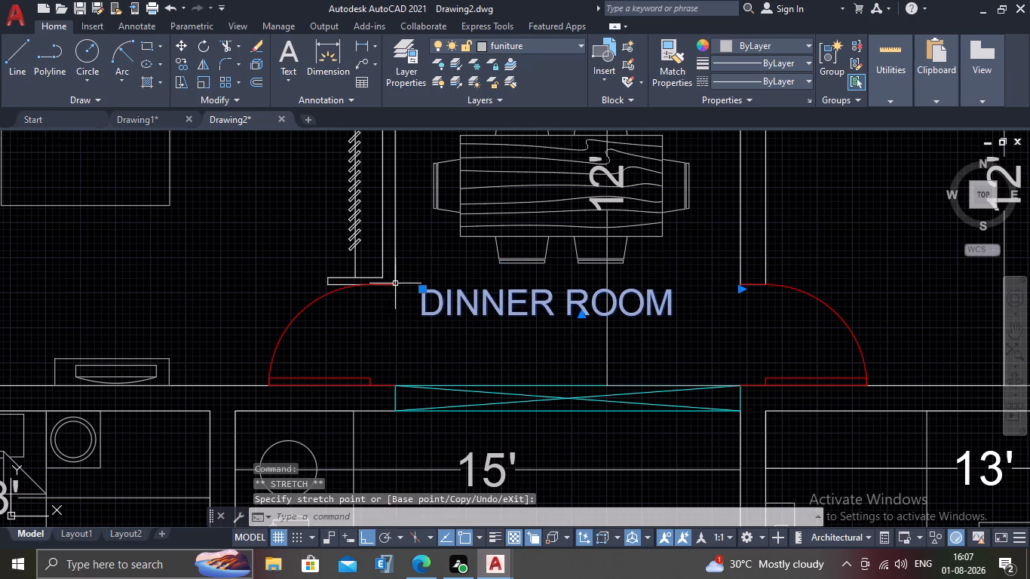
pyautogui.press('Escape')
# Add multiline text reading BEDROOM at 9" height in the main house's northwest 14' room, south of the bed.
pyautogui.scroll(-2, 354, 273)
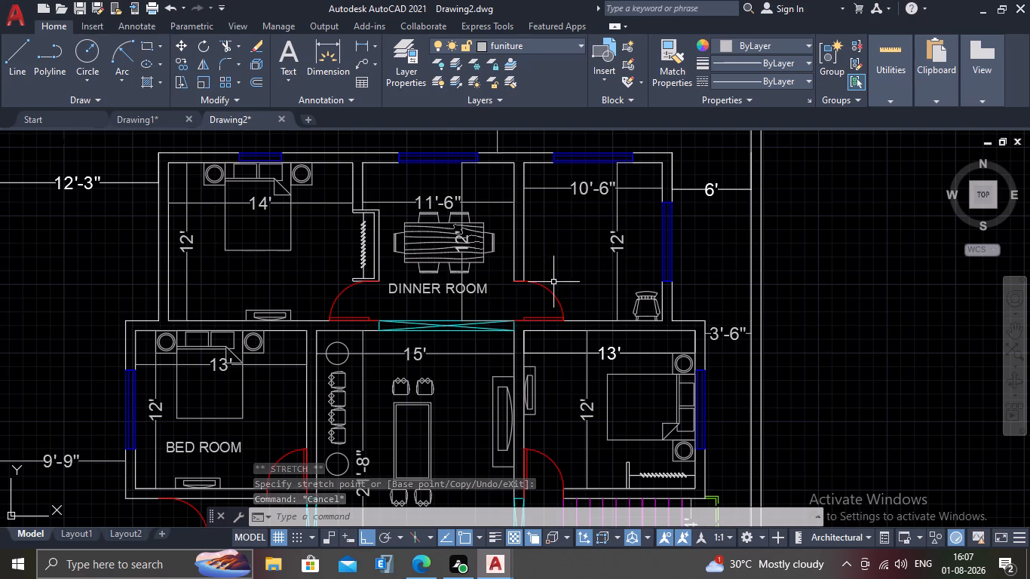
pyautogui.moveTo(208, 288); pyautogui.dragTo(235, 276, button='middle')
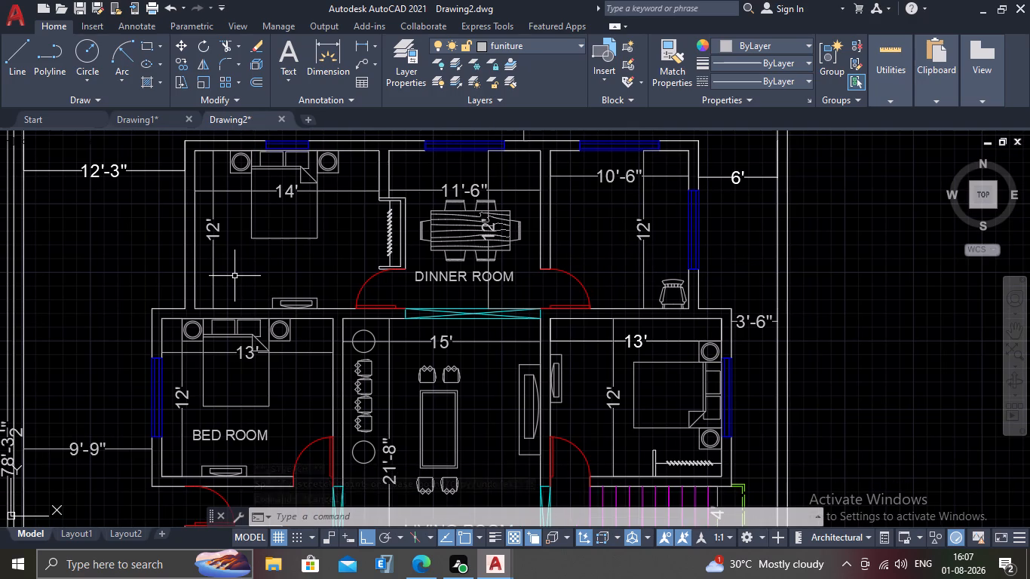
pyautogui.write('MT')
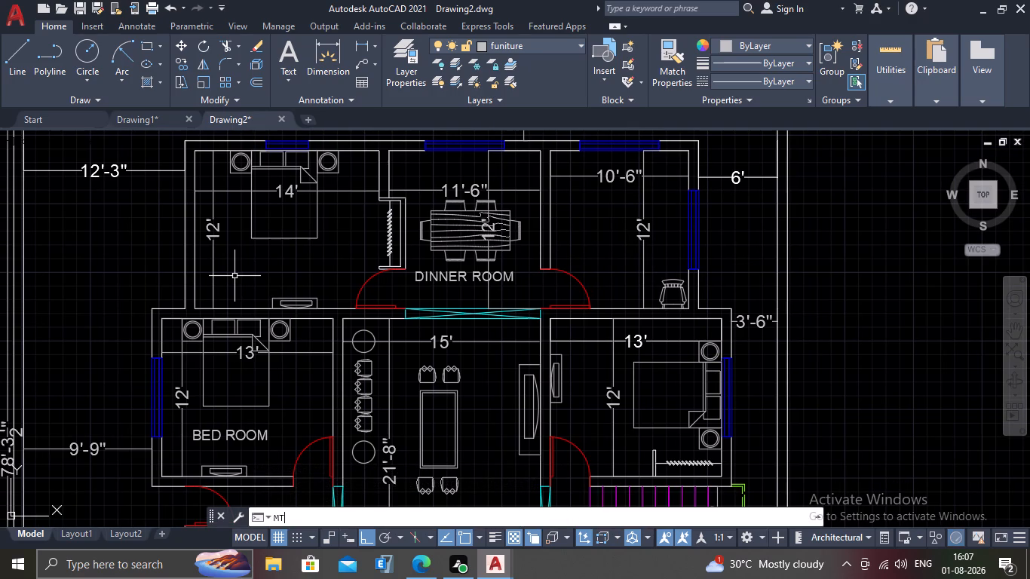
pyautogui.press('Return')
pyautogui.scroll(1, 241, 264)
pyautogui.moveTo(241, 246); pyautogui.dragTo(250, 251)
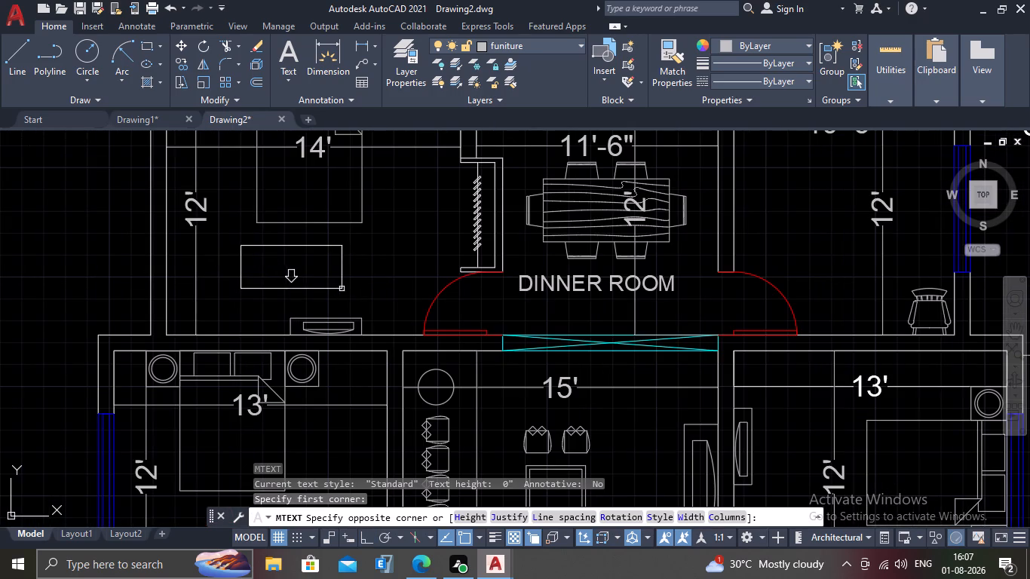
pyautogui.click(400, 275)
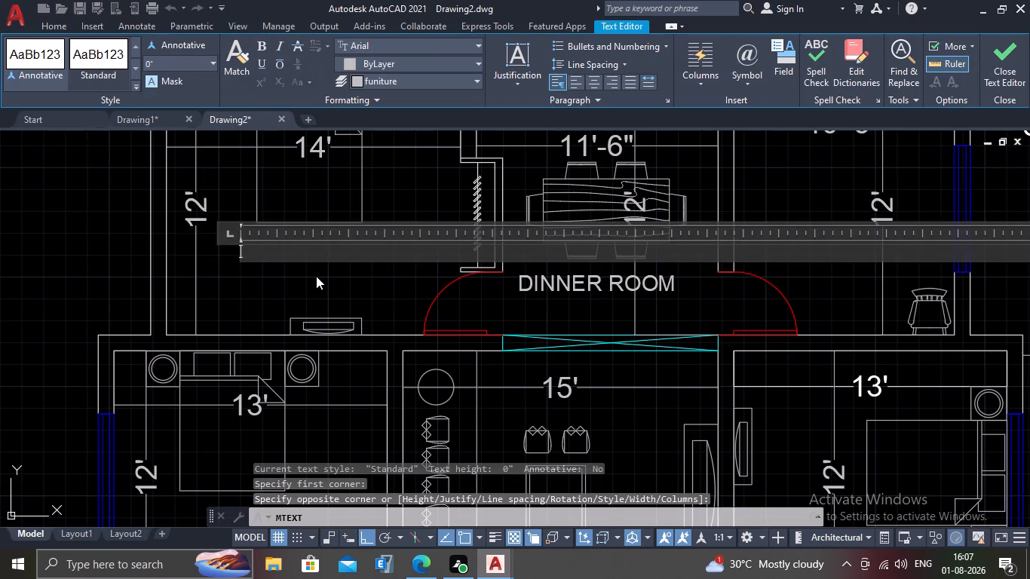
pyautogui.write('BED')
pyautogui.write('ROOM')
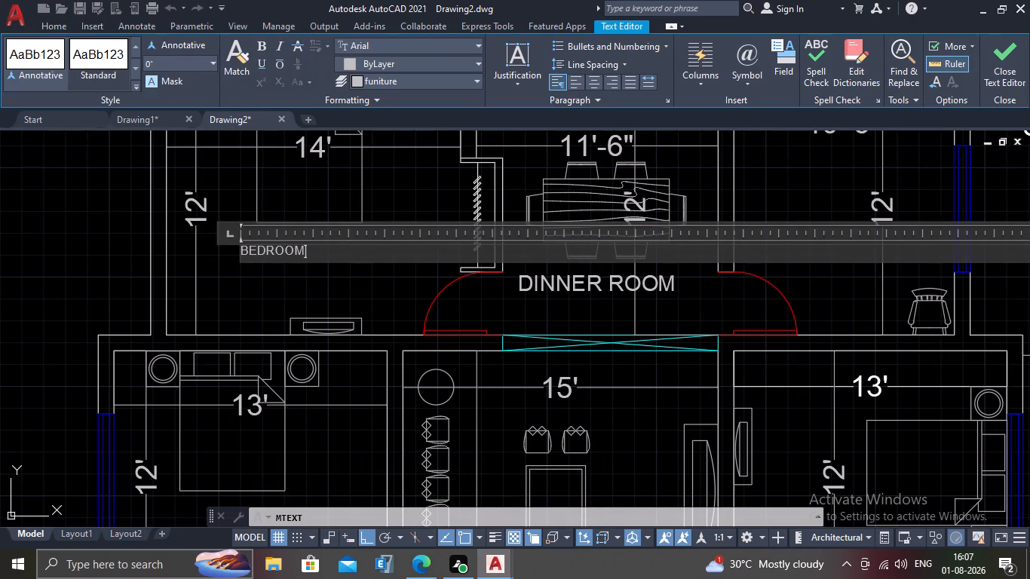
pyautogui.moveTo(320, 249); pyautogui.dragTo(120, 255)
pyautogui.moveTo(181, 63); pyautogui.dragTo(96, 65)
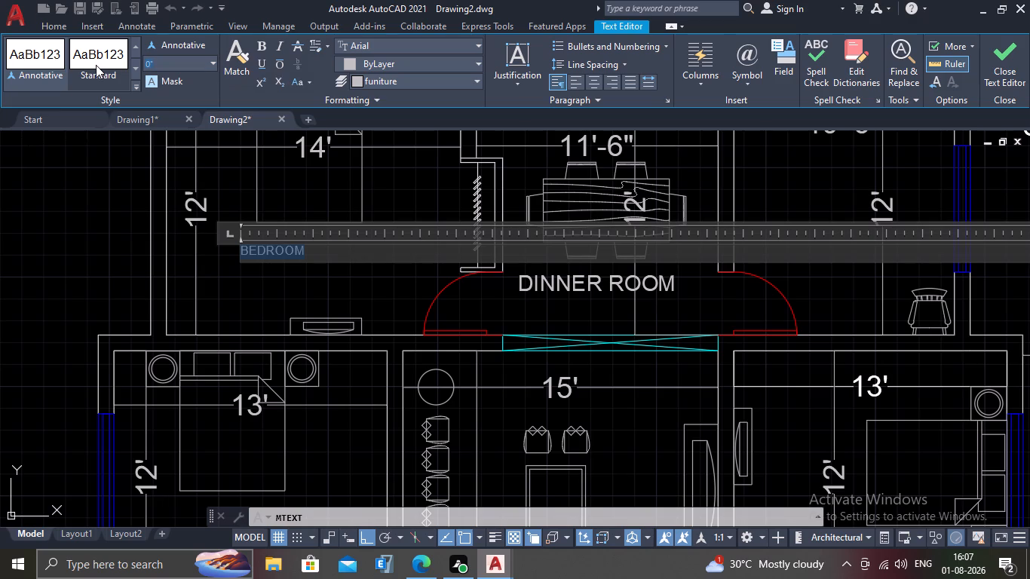
pyautogui.press('9')
pyautogui.hotkey('shift', '"')
pyautogui.press('Return')
pyautogui.click(230, 268)
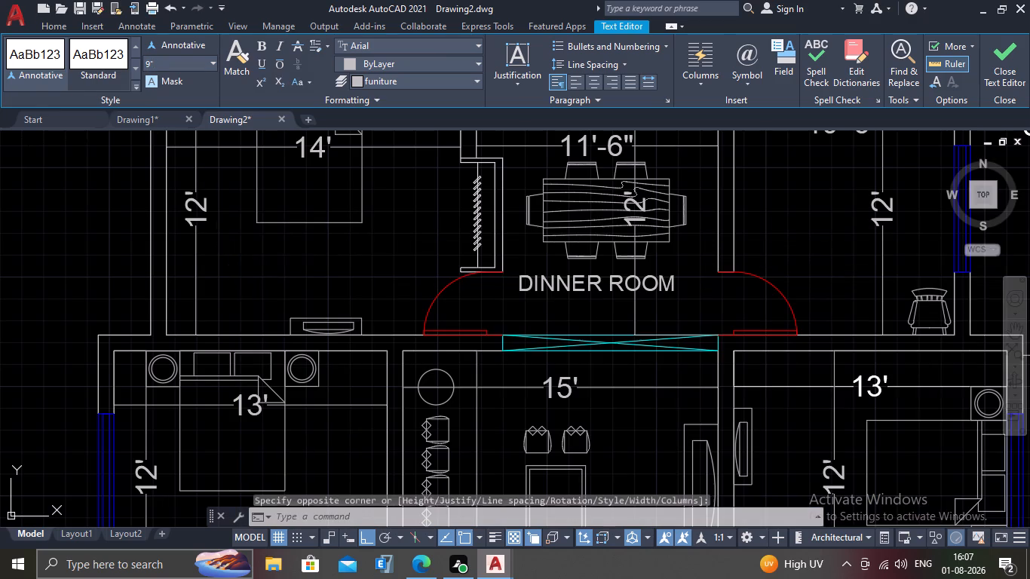
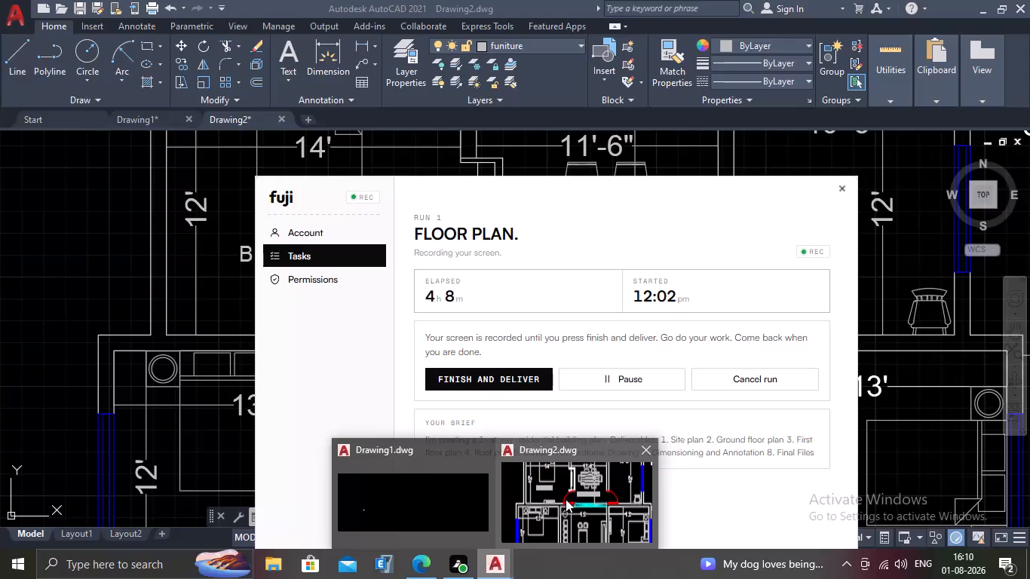
# Switch back to the Drawing2.dwg window in AutoCAD.
pyautogui.click(566, 499)
# Add multiline text reading BEDROOM at 9" height in the 13' room east of the living room, between the door and the wardrobe.
pyautogui.scroll(-1, 673, 227)
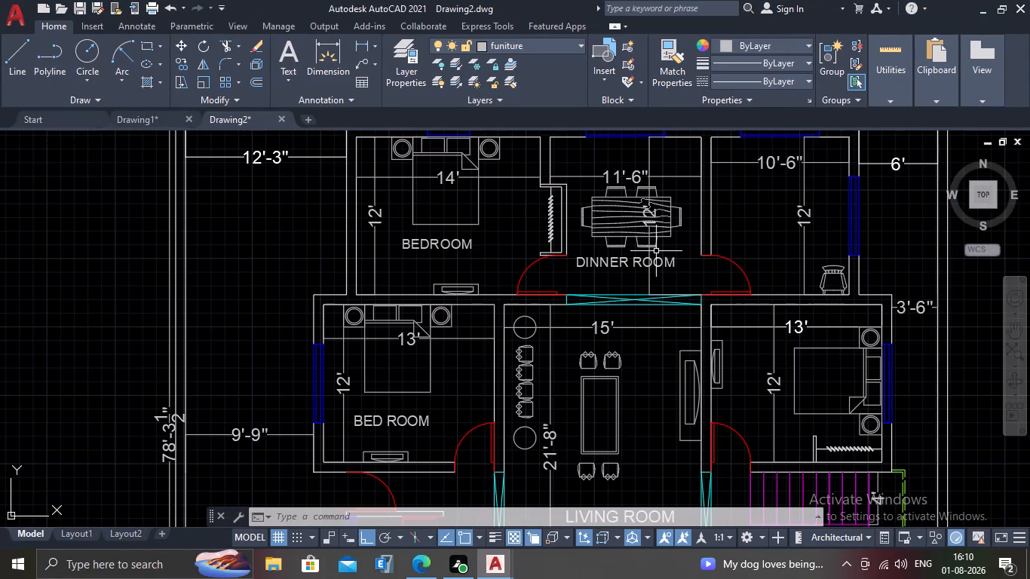
pyautogui.scroll(-1, 639, 269)
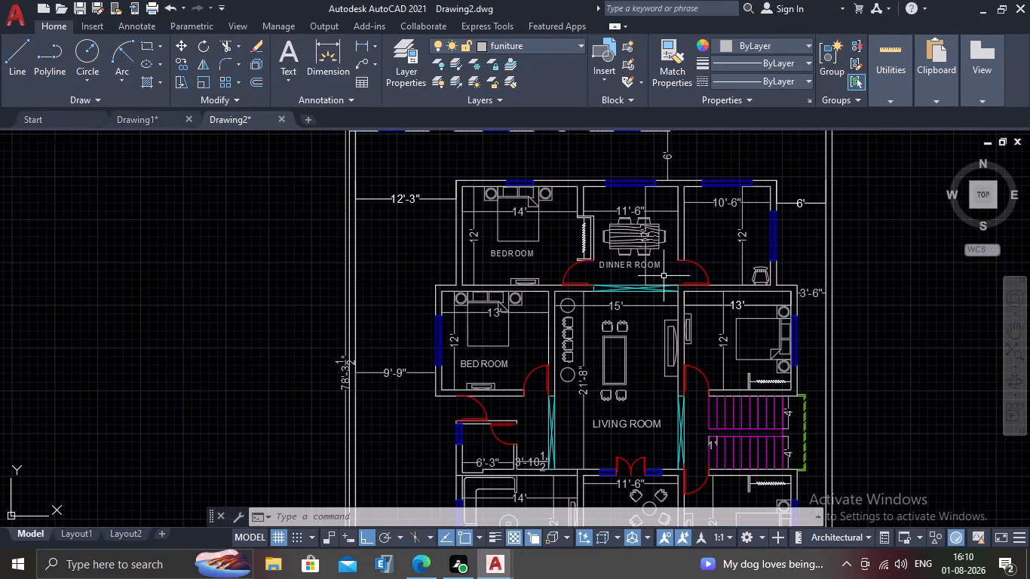
pyautogui.scroll(-1, 630, 253)
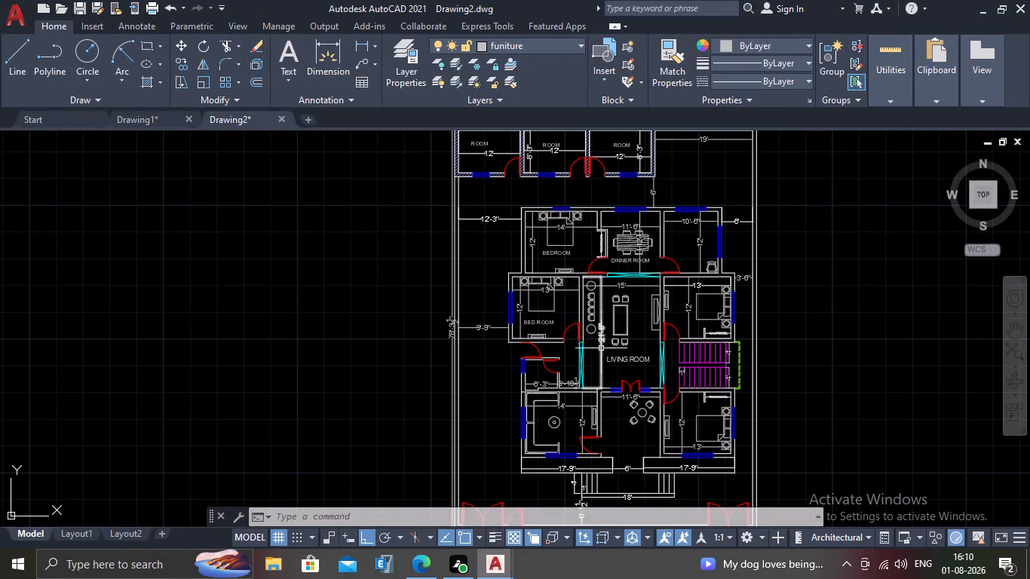
pyautogui.scroll(1, 604, 366)
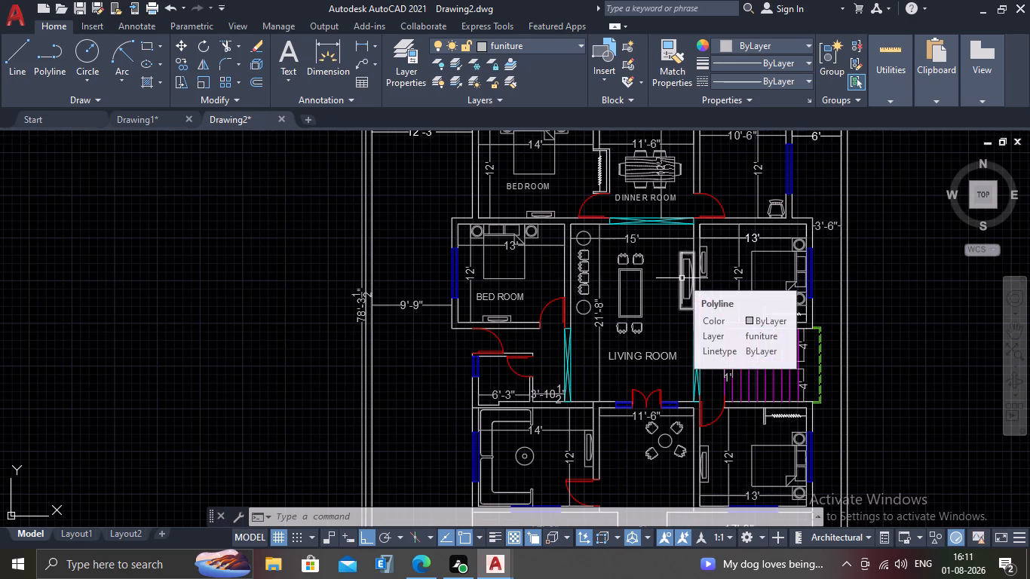
pyautogui.scroll(1, 761, 207)
pyautogui.moveTo(746, 252); pyautogui.dragTo(707, 260, button='middle')
pyautogui.scroll(2, 700, 258)
pyautogui.scroll(-1, 627, 270)
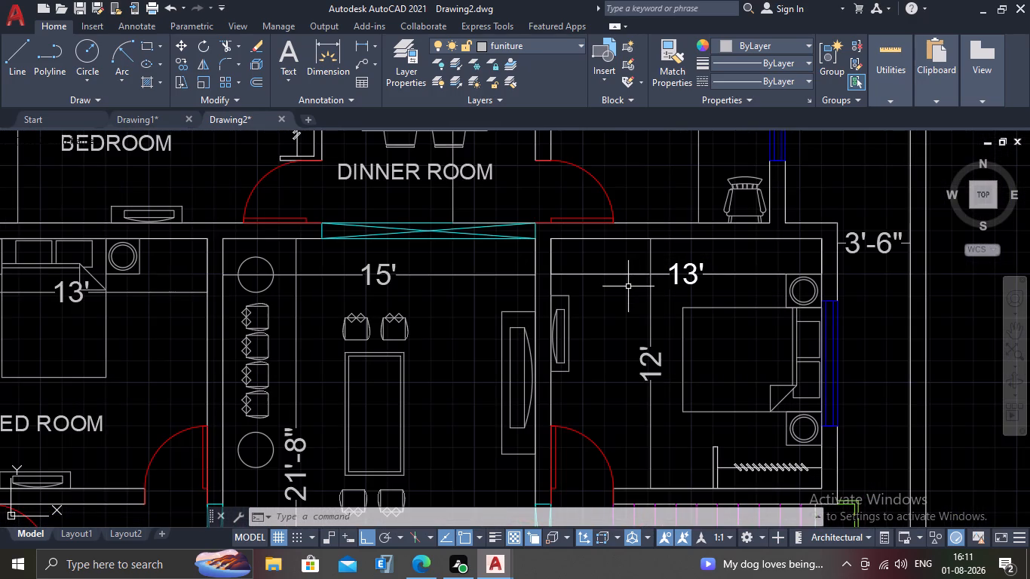
pyautogui.moveTo(628, 286); pyautogui.dragTo(627, 232, button='middle')
pyautogui.scroll(-1, 619, 227)
pyautogui.scroll(2, 617, 324)
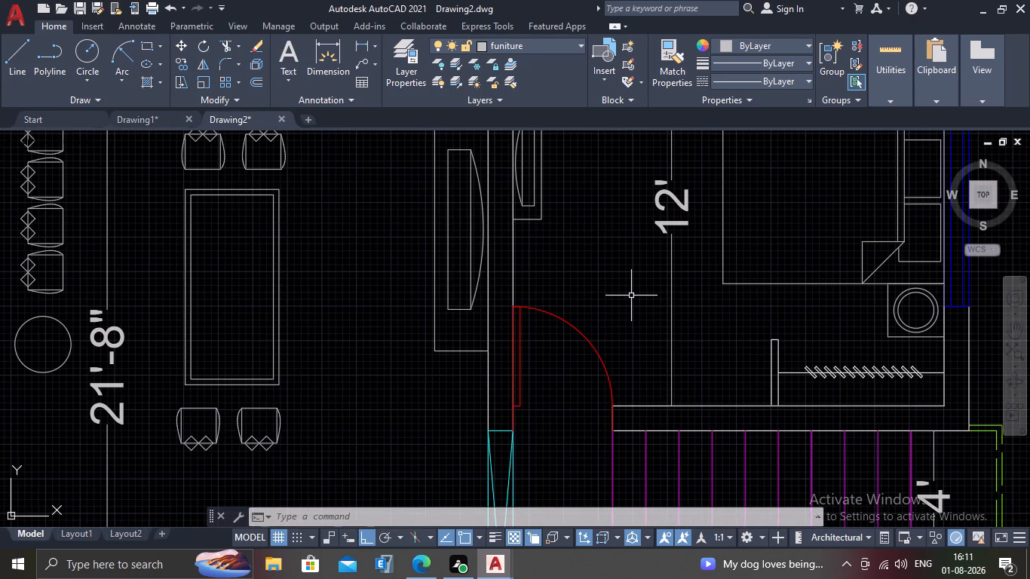
pyautogui.write('MT')
pyautogui.press('Return')
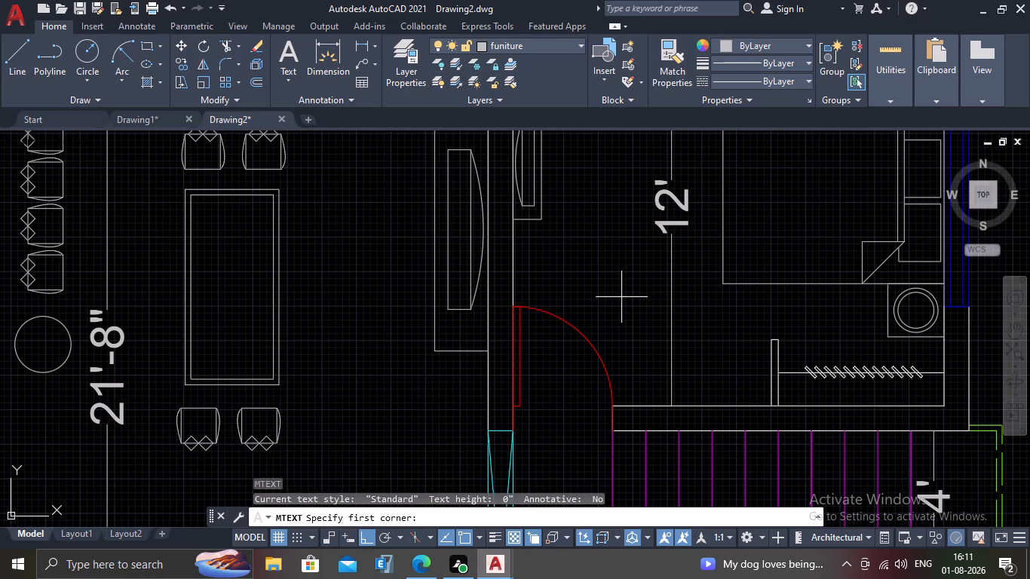
pyautogui.click(621, 297)
pyautogui.doubleClick(735, 345)
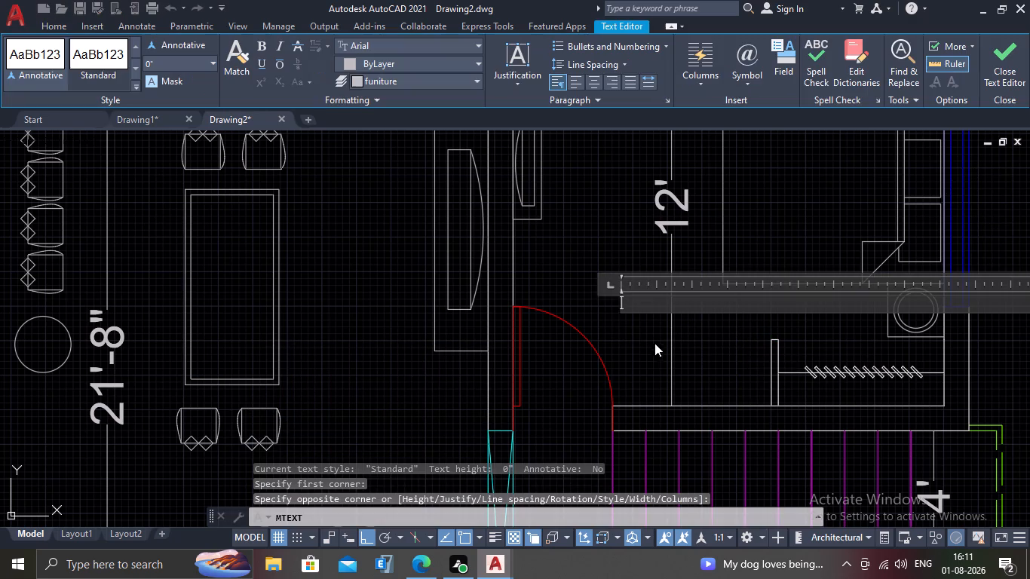
pyautogui.write('BR')
pyautogui.press('BackSpace')
pyautogui.write('EDROOM')
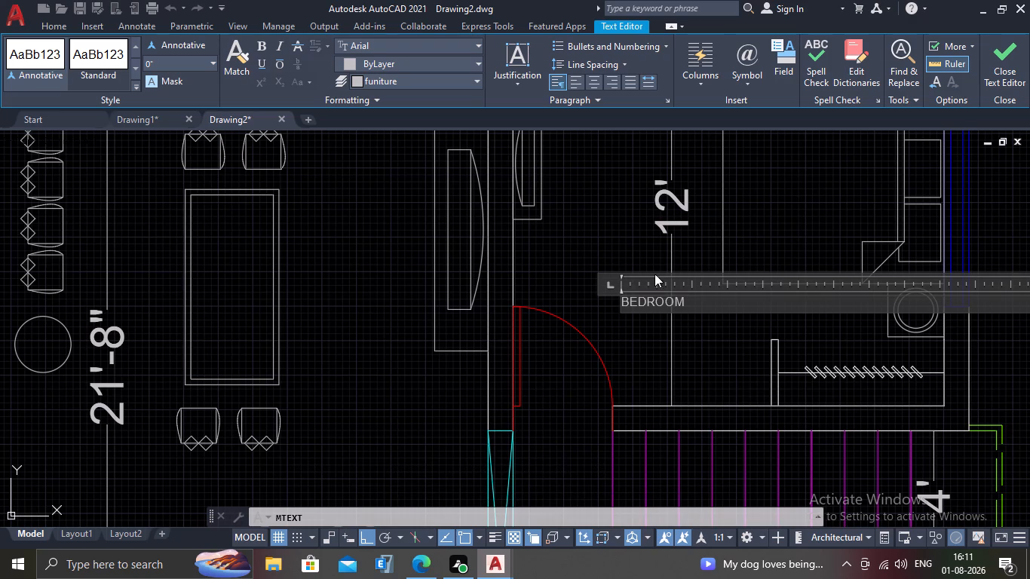
pyautogui.moveTo(694, 302); pyautogui.dragTo(597, 306)
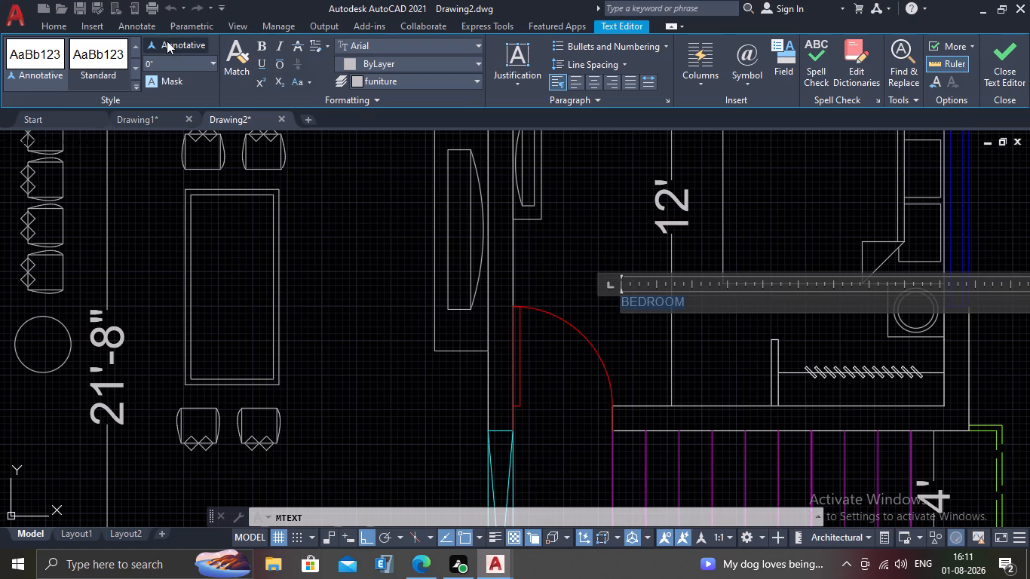
pyautogui.moveTo(161, 62); pyautogui.dragTo(137, 47)
pyautogui.write('9"')
pyautogui.press('Return')
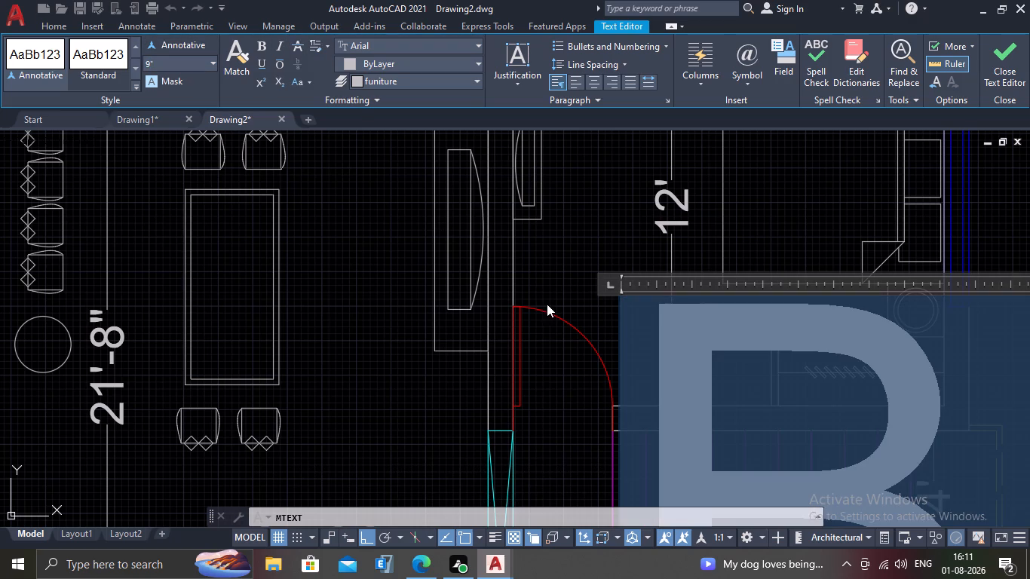
pyautogui.click(550, 291)
pyautogui.scroll(-1, 562, 320)
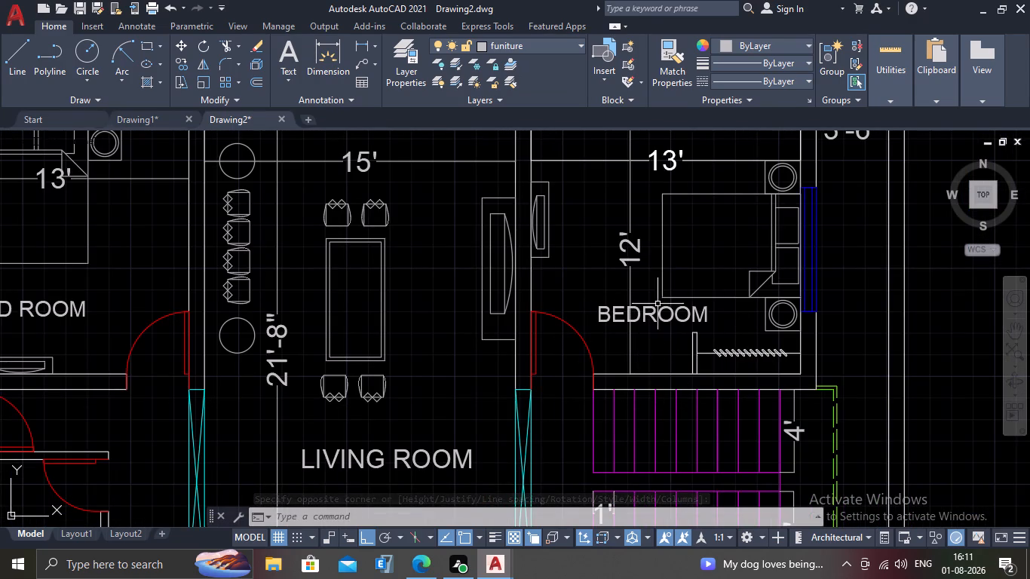
# Copy the new BEDROOM label about 16'-6" straight south into the southeast 13' room, above the bed.
pyautogui.click(599, 312)
pyautogui.write('CO')
pyautogui.press('Return')
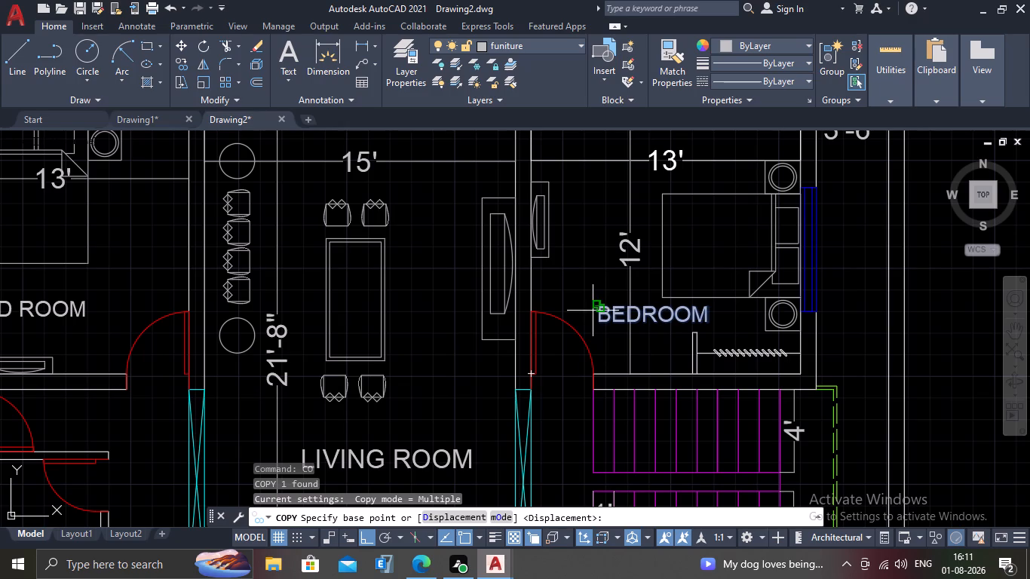
pyautogui.click(599, 307)
pyautogui.scroll(-2, 613, 378)
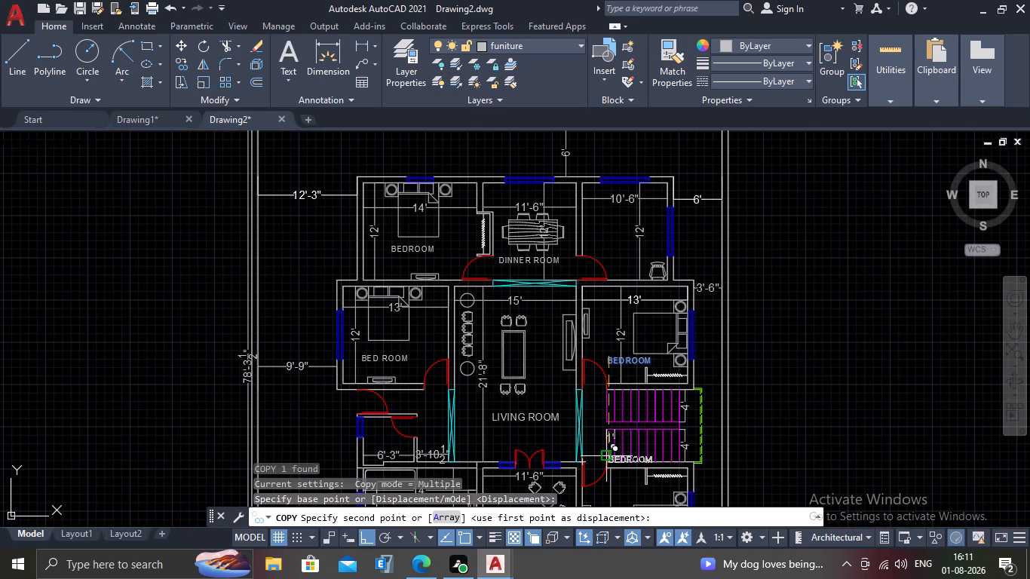
pyautogui.moveTo(608, 448); pyautogui.dragTo(612, 374, button='middle')
pyautogui.scroll(-1, 623, 373)
pyautogui.moveTo(634, 418); pyautogui.dragTo(631, 394, button='middle')
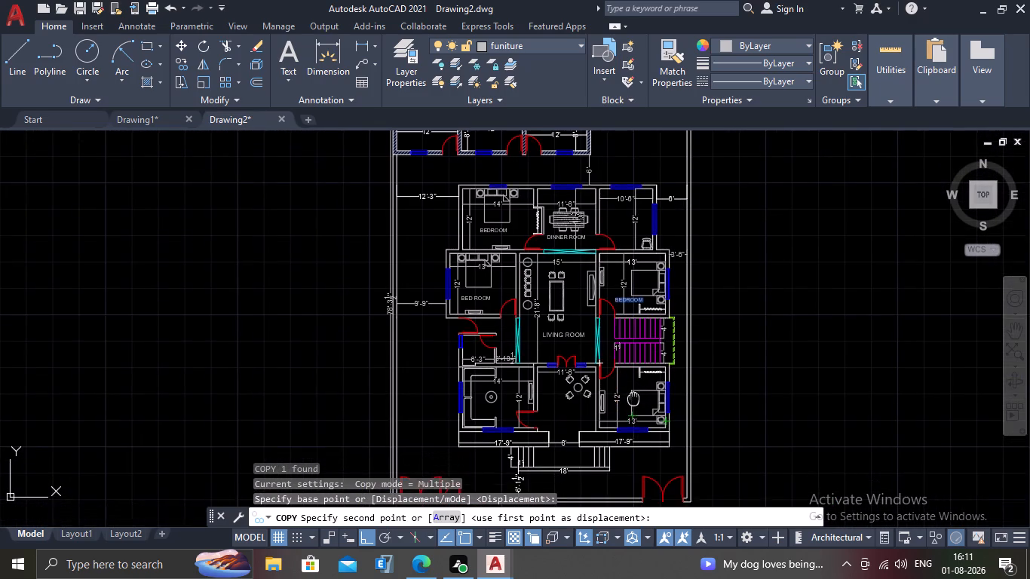
pyautogui.moveTo(631, 394); pyautogui.dragTo(630, 393, button='middle')
pyautogui.scroll(3, 630, 392)
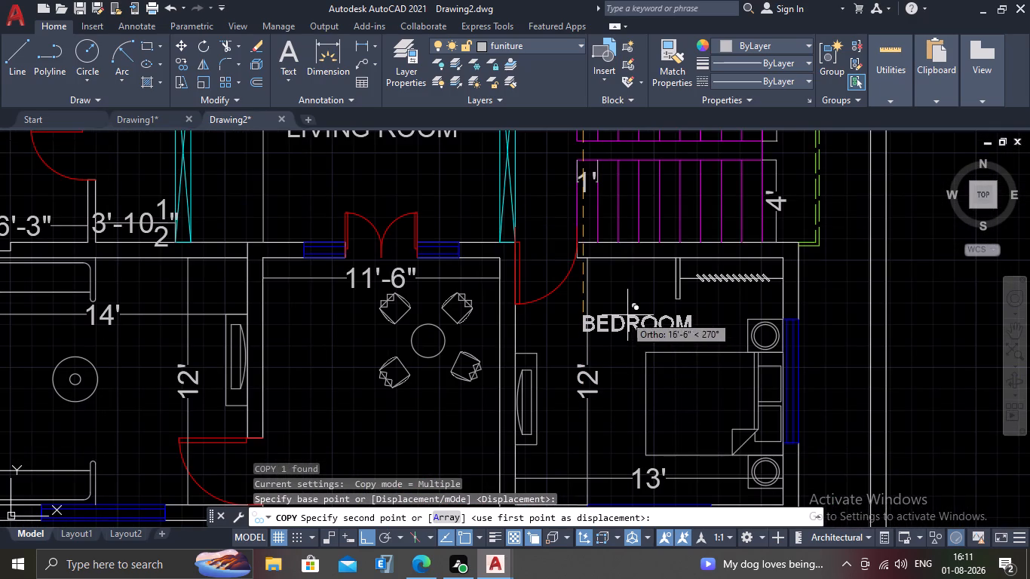
pyautogui.click(623, 315)
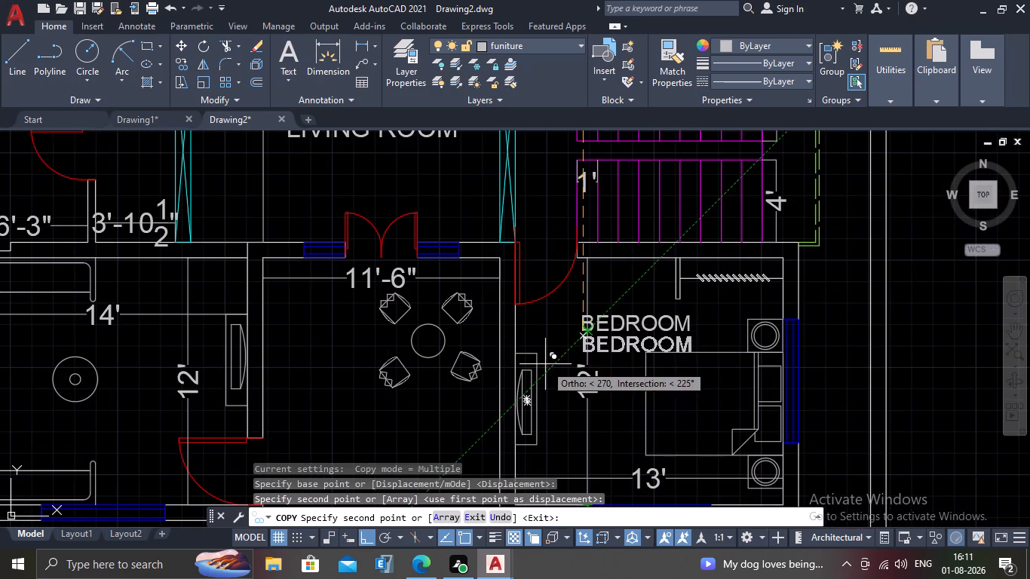
pyautogui.press('Escape')
# Shift the southeast room's BEDROOM label slightly north, then about 1'-1 1/2" west, toward the door.
pyautogui.scroll(-2, 553, 375)
pyautogui.moveTo(580, 410); pyautogui.dragTo(642, 361, button='middle')
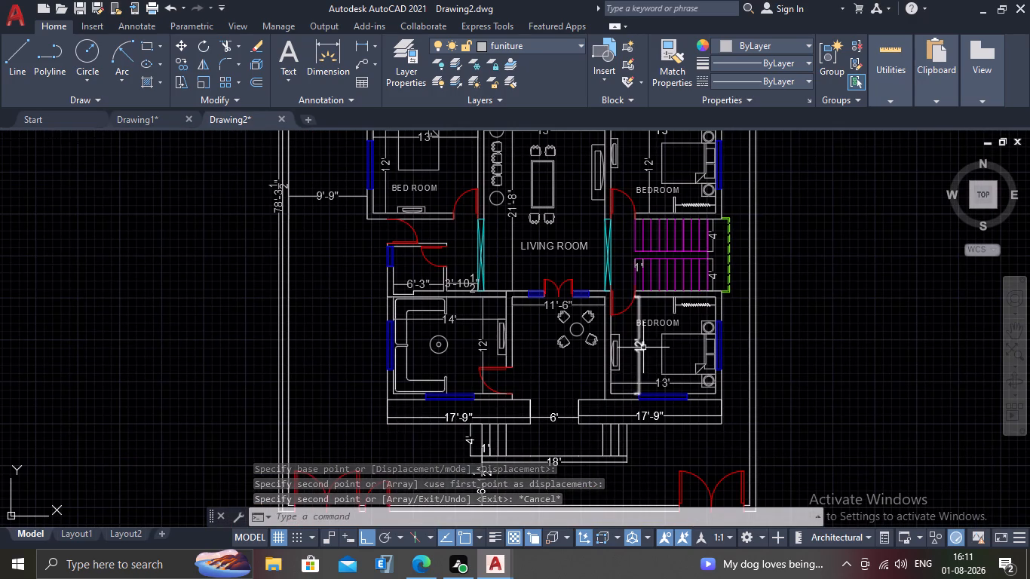
pyautogui.scroll(2, 662, 320)
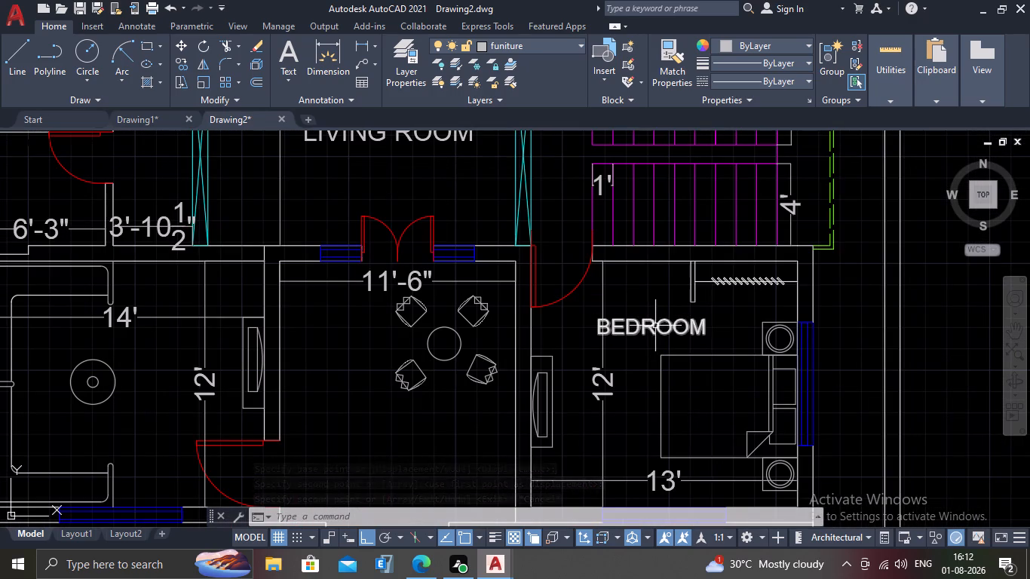
pyautogui.click(655, 326)
pyautogui.click(596, 320)
pyautogui.click(595, 304)
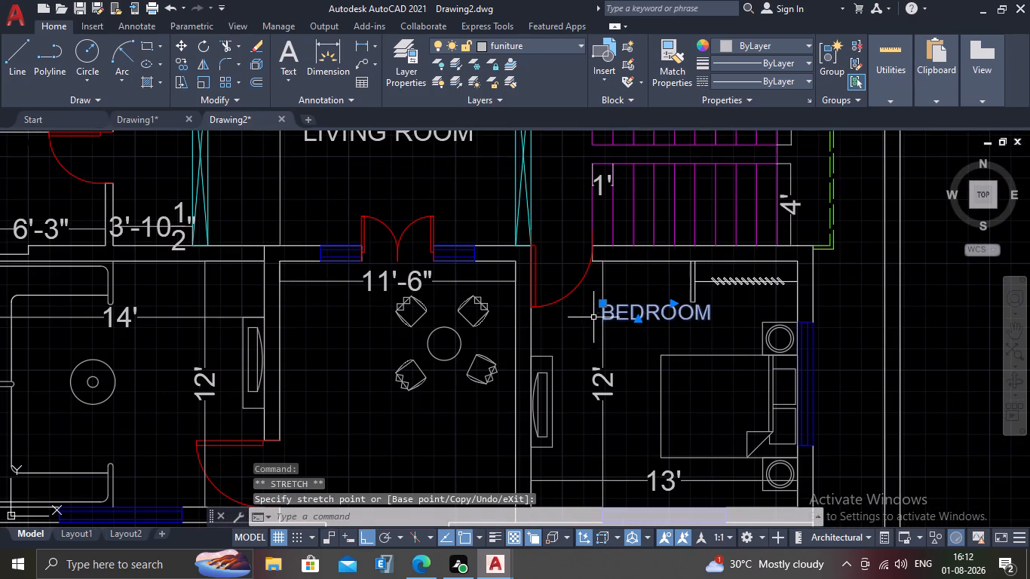
pyautogui.click(602, 308)
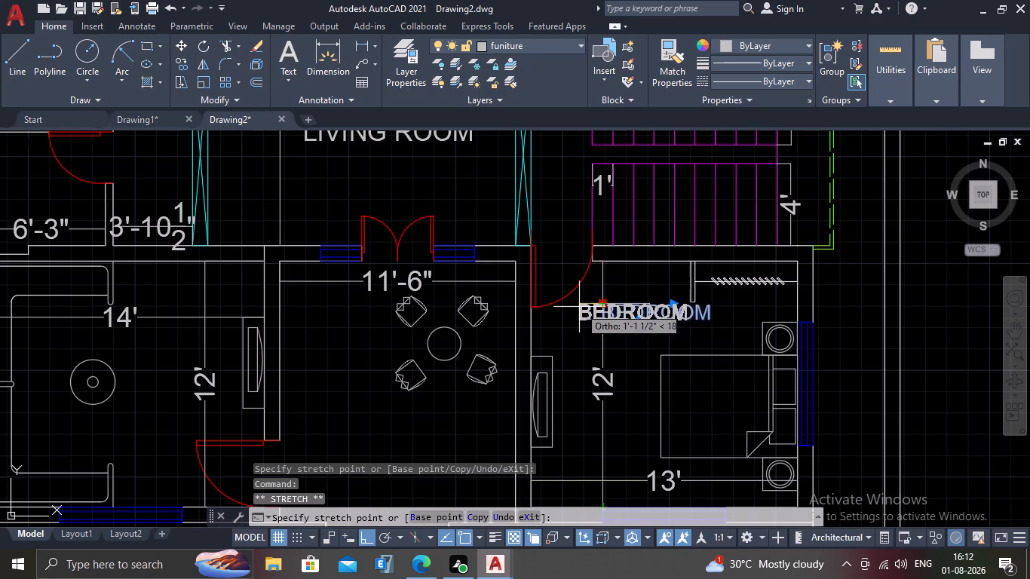
pyautogui.click(579, 307)
pyautogui.press('Escape')
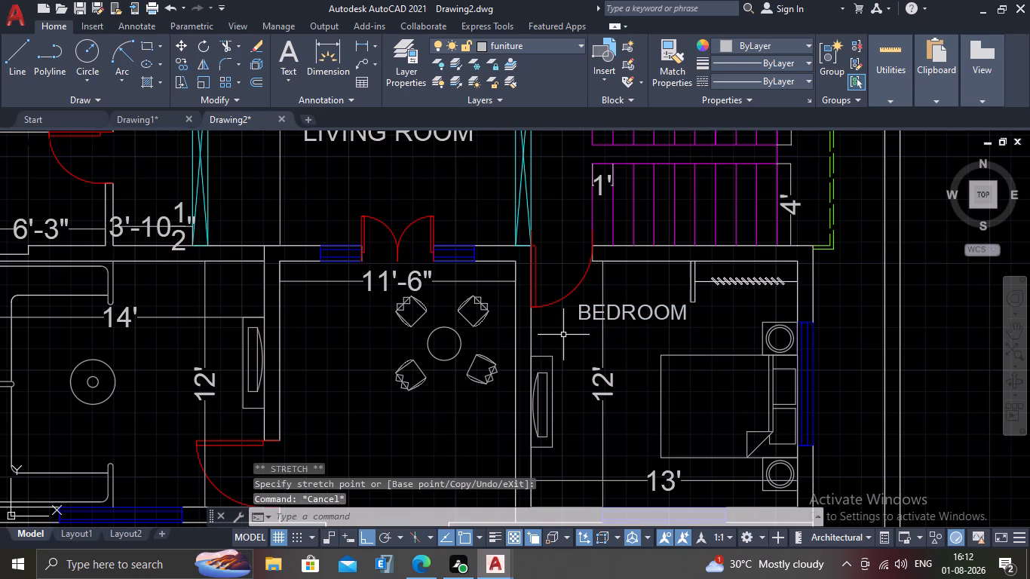
# Add multiline text reading 13'-0" * 12'-0" directly beneath the BEDROOM label in the southeast room.
pyautogui.scroll(1, 572, 345)
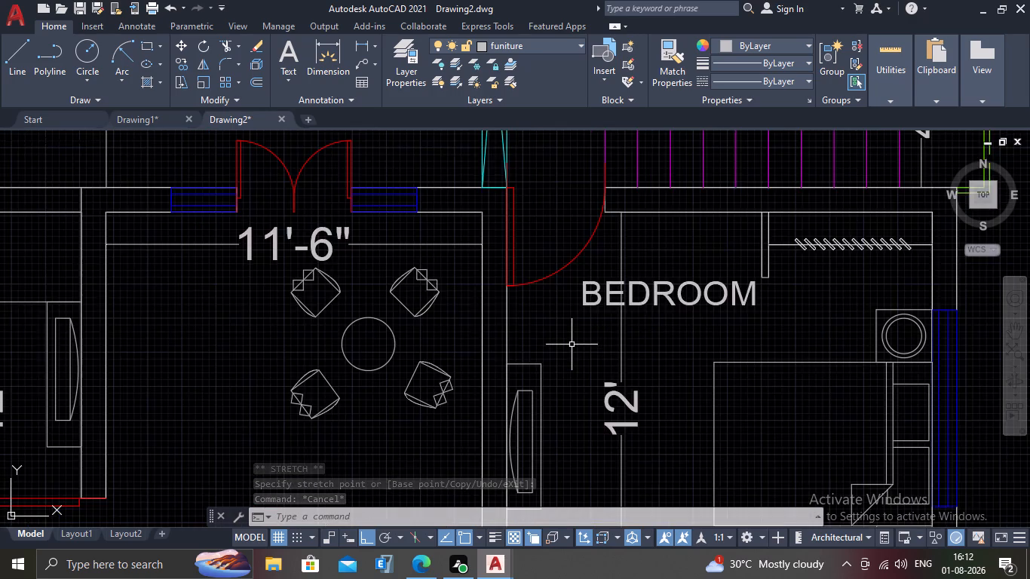
pyautogui.scroll(-1, 572, 345)
pyautogui.scroll(1, 584, 336)
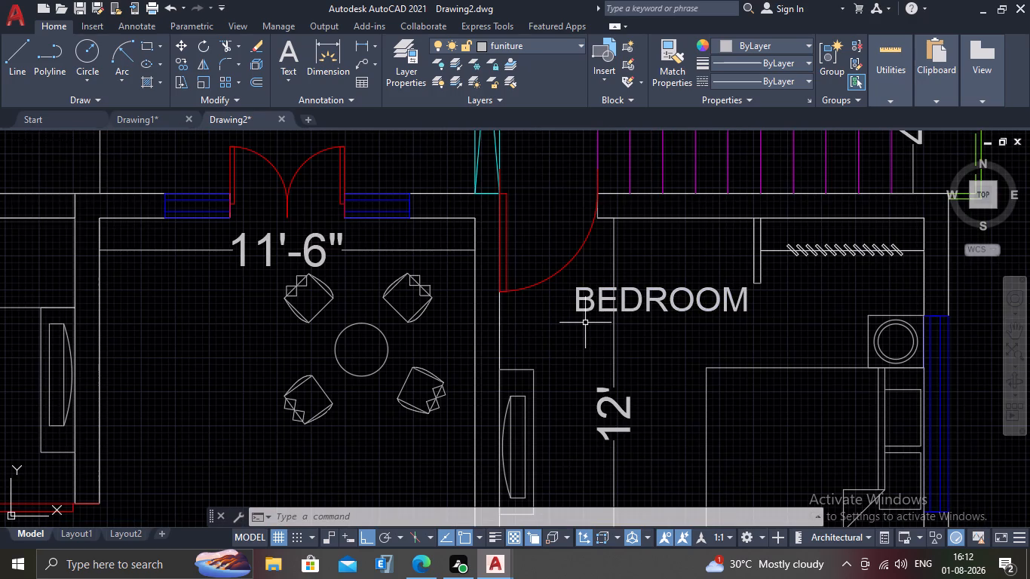
pyautogui.write('MT')
pyautogui.press('Return')
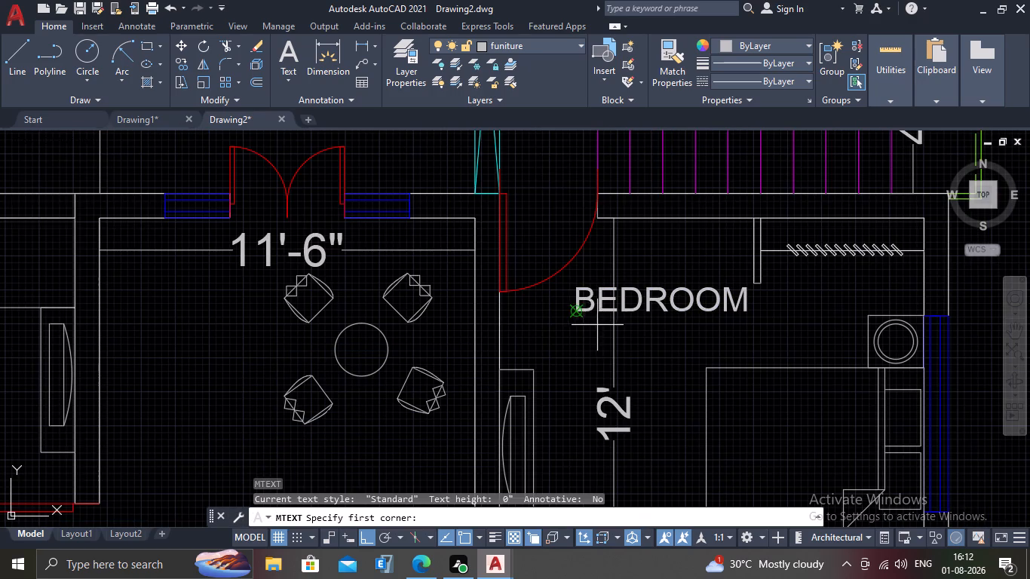
pyautogui.click(577, 326)
pyautogui.click(680, 361)
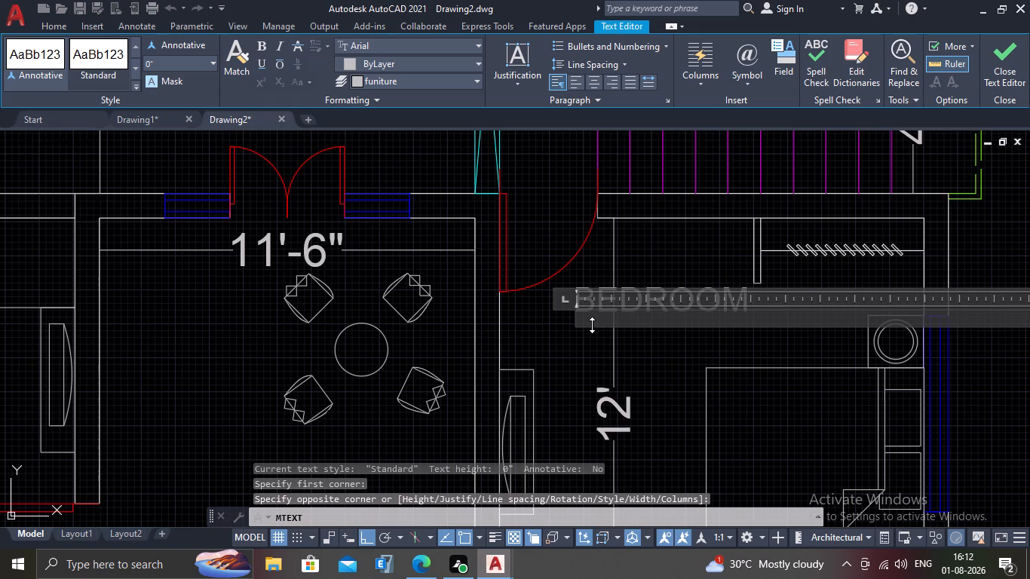
pyautogui.write('13')
pyautogui.write('\'0"')
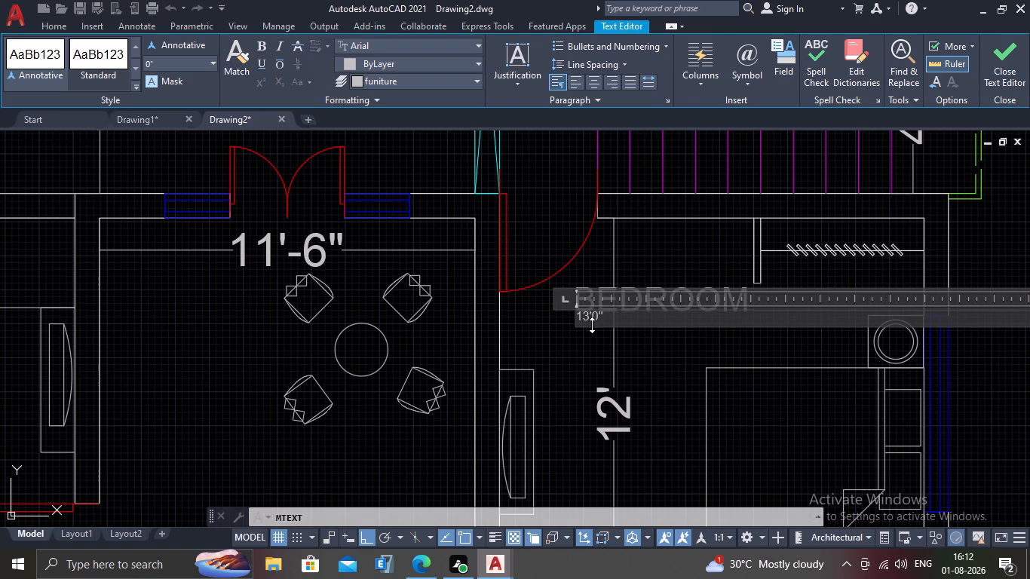
pyautogui.press('BackSpace')
pyautogui.press('BackSpace')
pyautogui.press('-')
pyautogui.write('0"')
pyautogui.hotkey('shift', '*')
pyautogui.press('BackSpace')
pyautogui.press('BackSpace')
pyautogui.write('"')
pyautogui.press('space')
pyautogui.hotkey('shift', '*')
pyautogui.press('space')
pyautogui.write("12'0")
pyautogui.press('BackSpace')
pyautogui.press('-')
pyautogui.press('BackSpace')
pyautogui.press('-')
pyautogui.press('0')
pyautogui.hotkey('shift', '"')
pyautogui.click(577, 344)
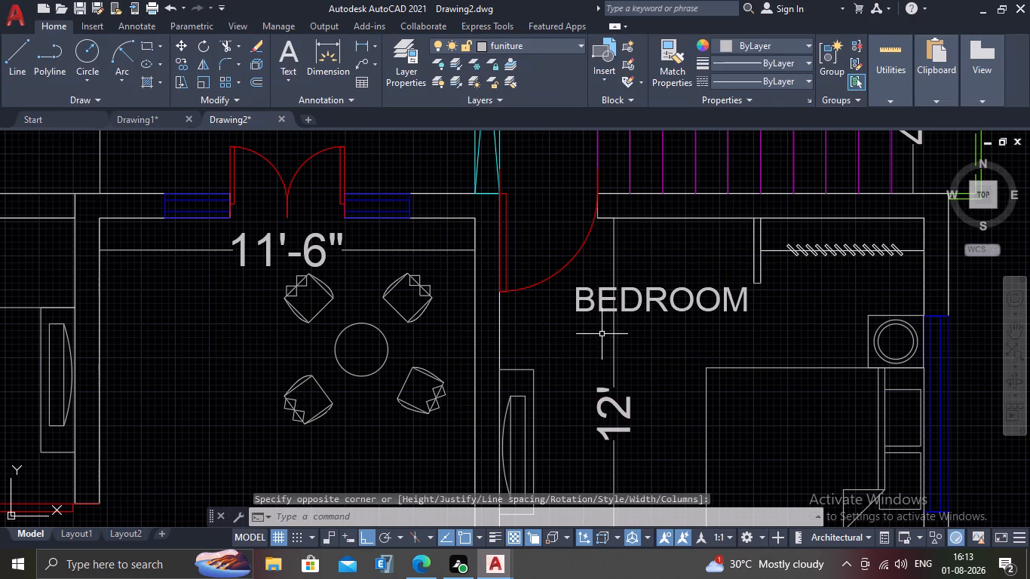
# Scale the tiny 13'-0" * 12'-0" text by reference from its lower-left corner, stretching its picked reference width to about 5'-2 1/2", near the BEDROOM label's width.
pyautogui.scroll(-1, 615, 339)
pyautogui.scroll(5, 609, 335)
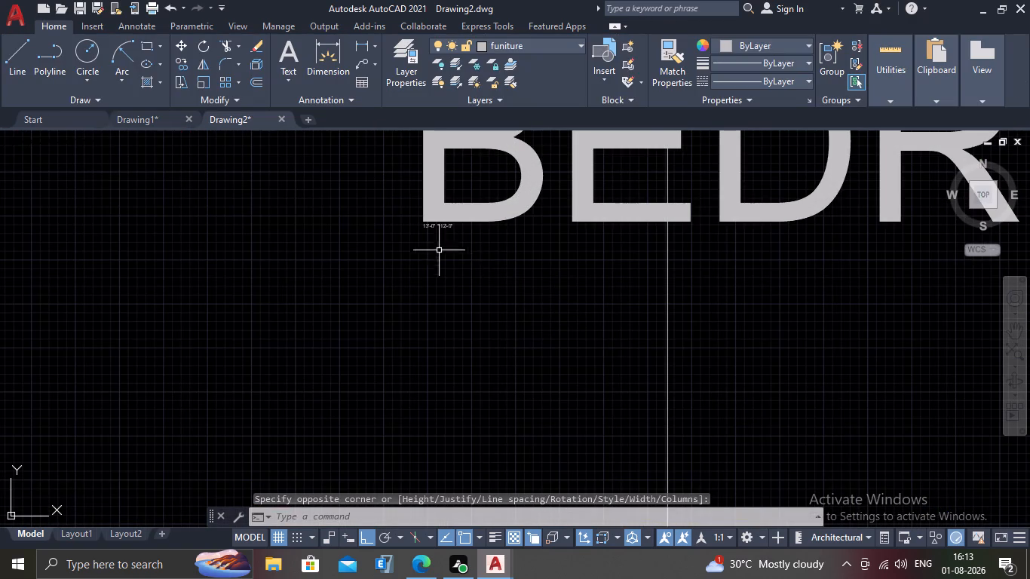
pyautogui.scroll(2, 418, 236)
pyautogui.scroll(3, 500, 199)
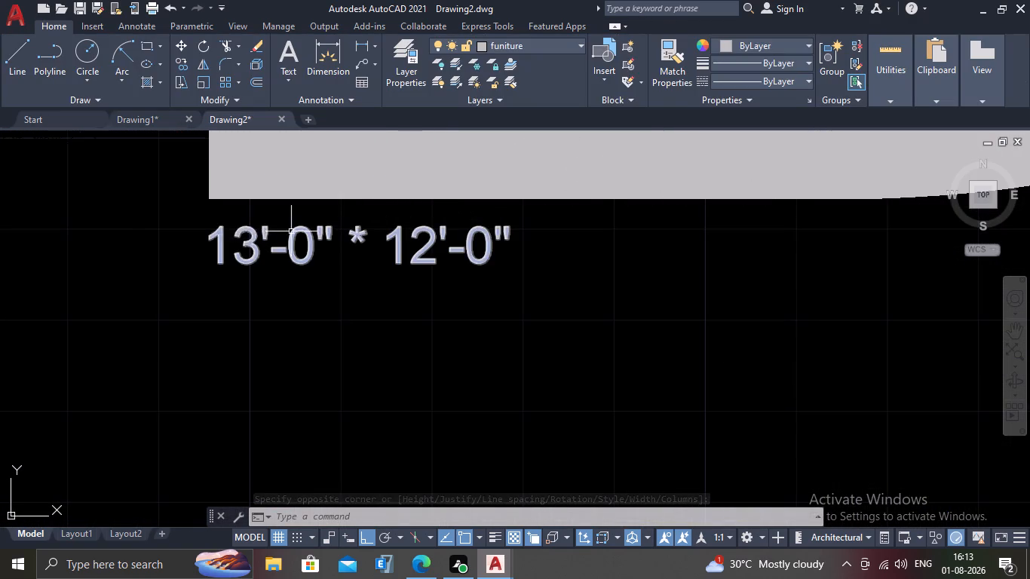
pyautogui.click(204, 247)
pyautogui.moveTo(417, 270); pyautogui.dragTo(425, 270)
pyautogui.moveTo(475, 225); pyautogui.dragTo(464, 228)
pyautogui.click(403, 257)
pyautogui.click(277, 234)
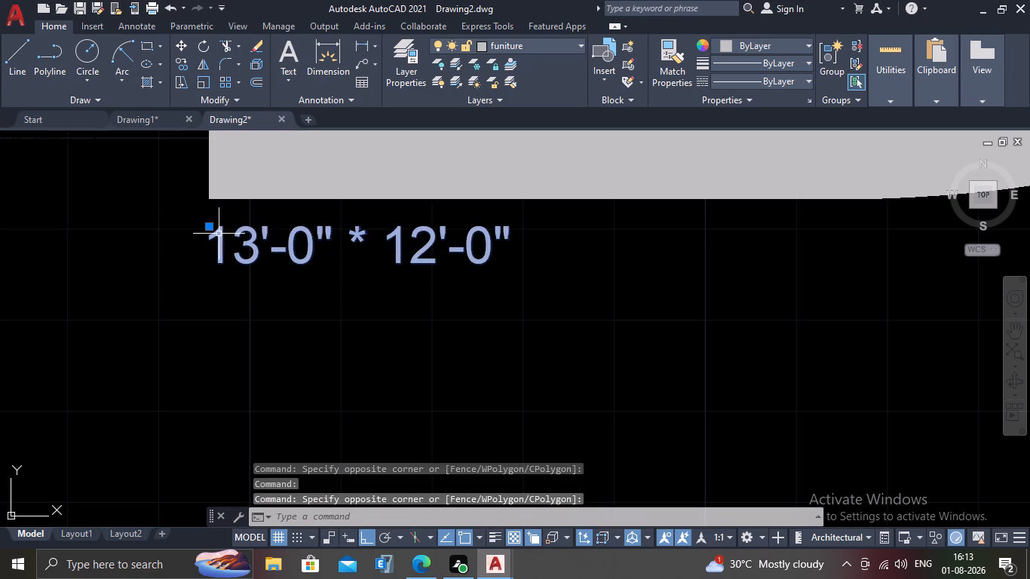
pyautogui.click(210, 225)
pyautogui.click(216, 230)
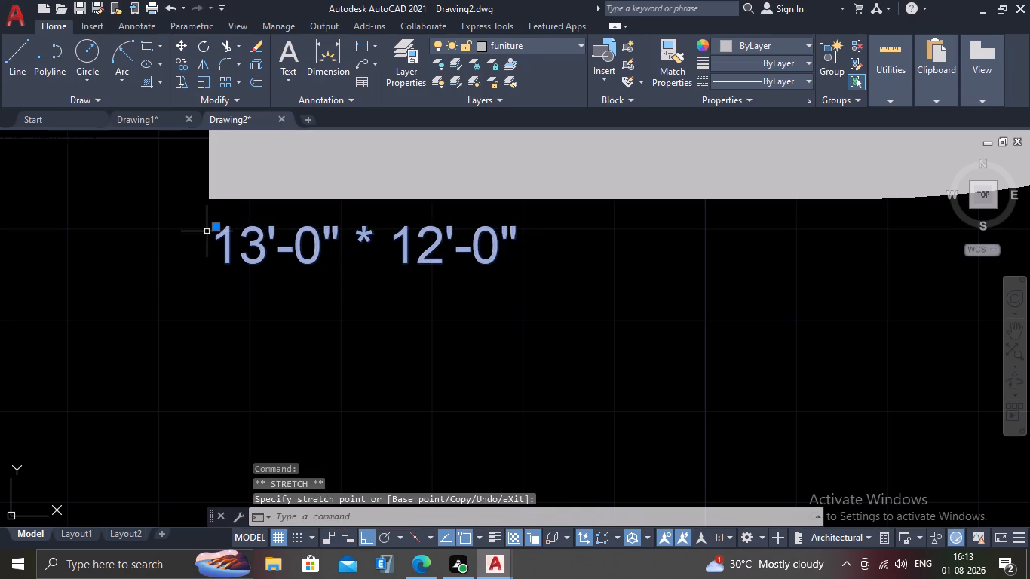
pyautogui.write('SC')
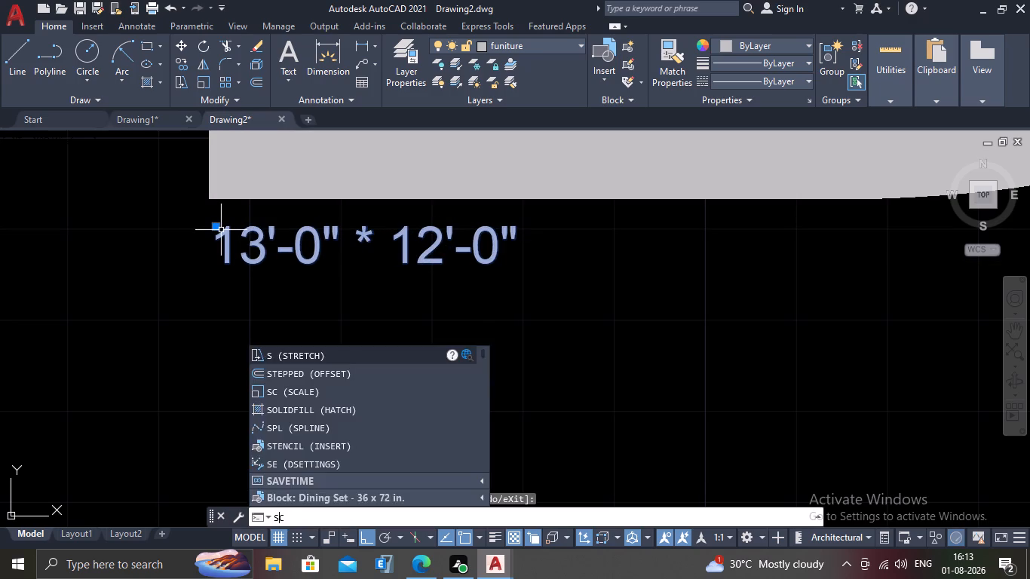
pyautogui.press('Return')
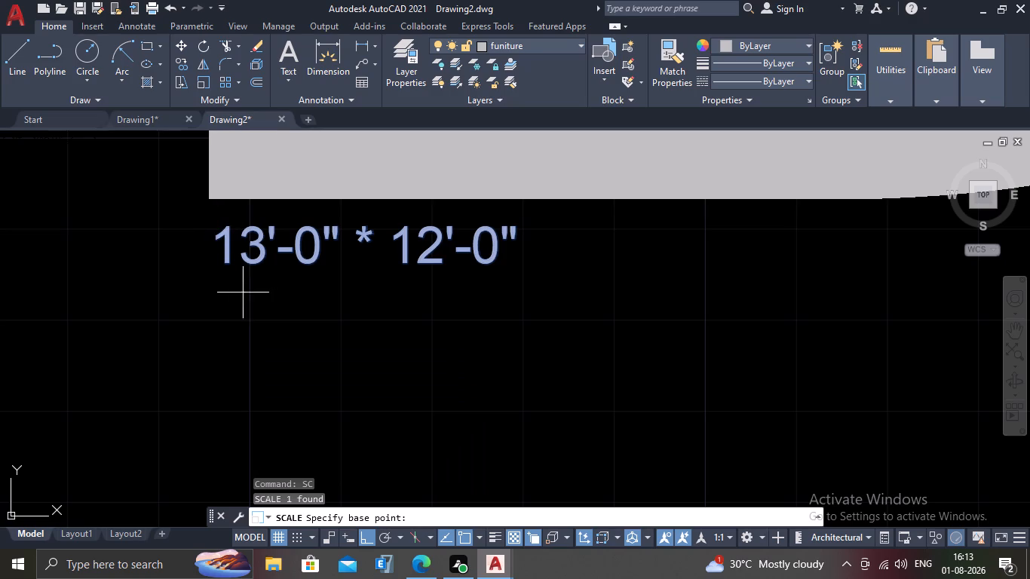
pyautogui.click(221, 265)
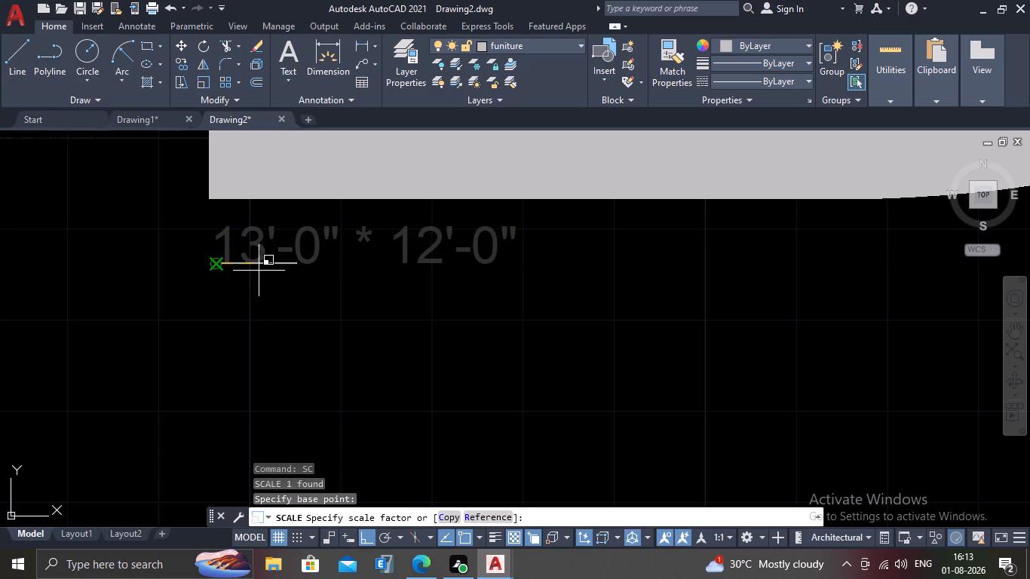
pyautogui.press('r')
pyautogui.press('Return')
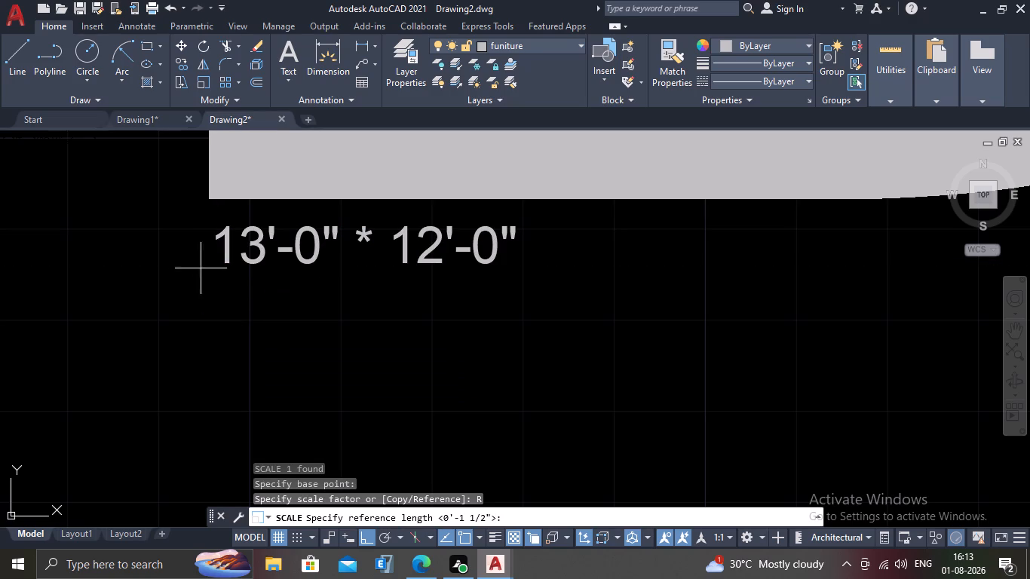
pyautogui.click(220, 266)
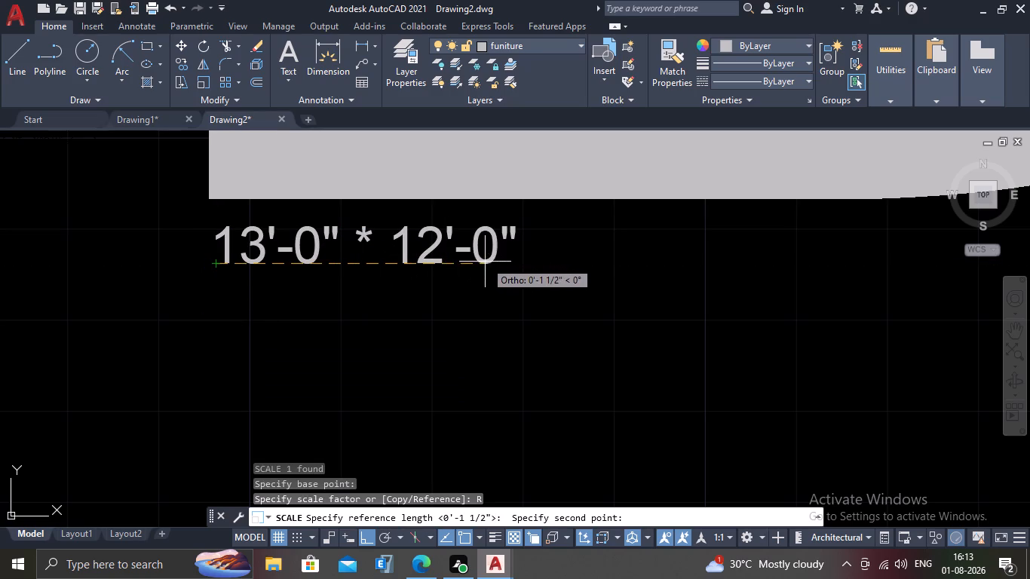
pyautogui.click(488, 264)
pyautogui.scroll(-6, 490, 273)
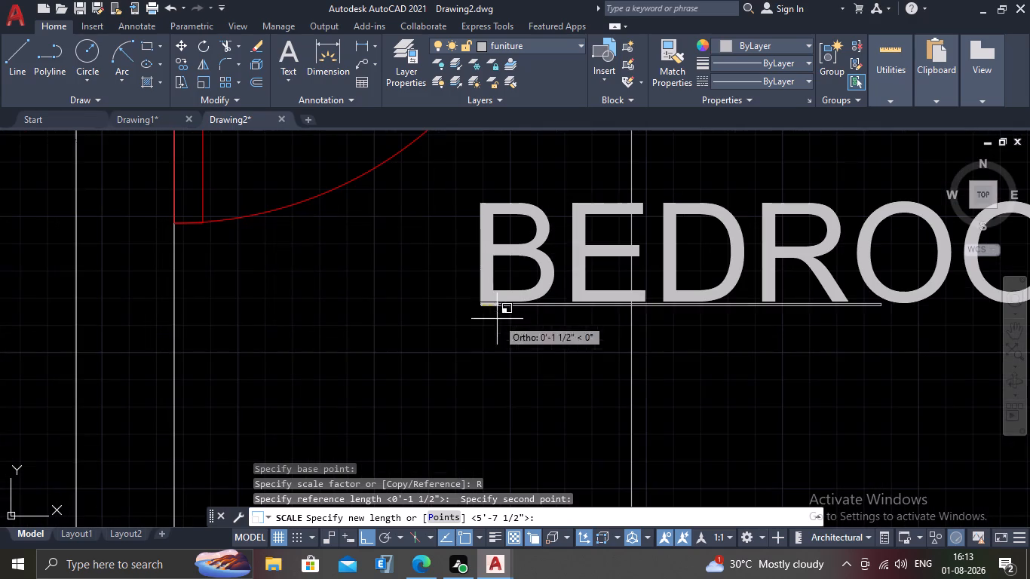
pyautogui.scroll(-2, 673, 342)
pyautogui.moveTo(679, 363); pyautogui.dragTo(595, 357, button='middle')
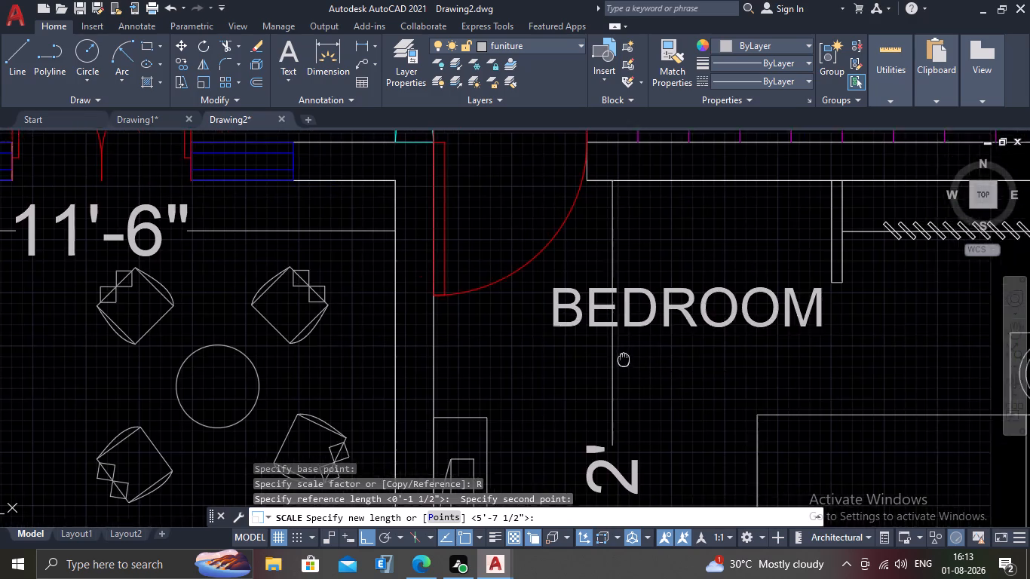
pyautogui.moveTo(595, 357); pyautogui.dragTo(315, 316, button='middle')
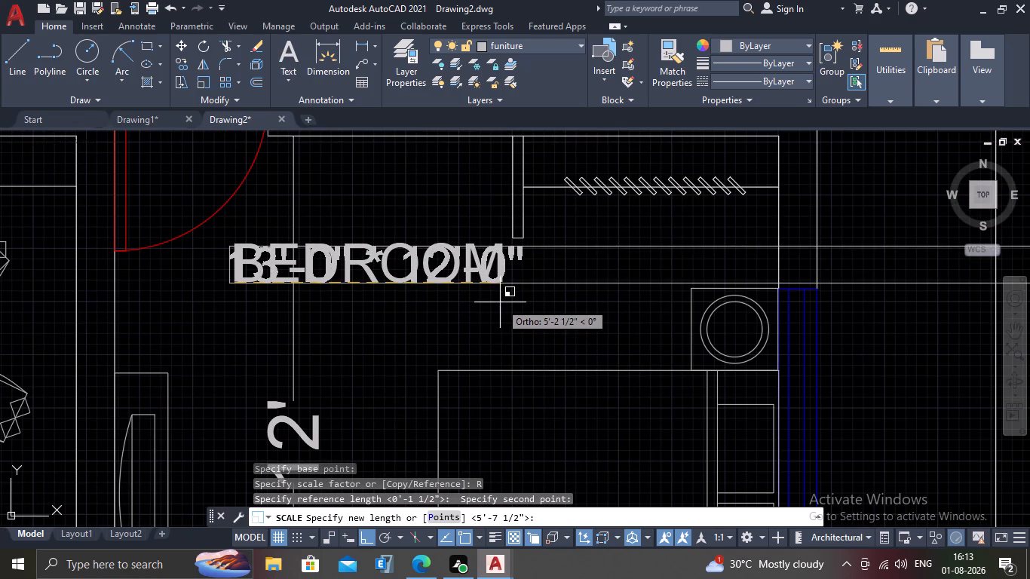
pyautogui.click(500, 302)
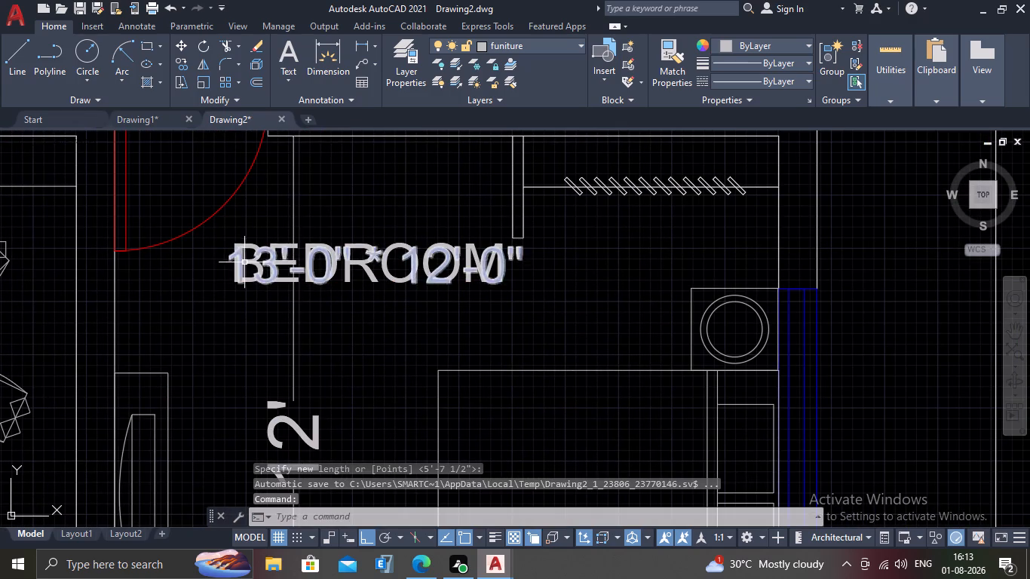
# Move the enlarged 13'-0" * 12'-0" text south so it sits just beneath the BEDROOM label, aligned with its start.
pyautogui.click(238, 259)
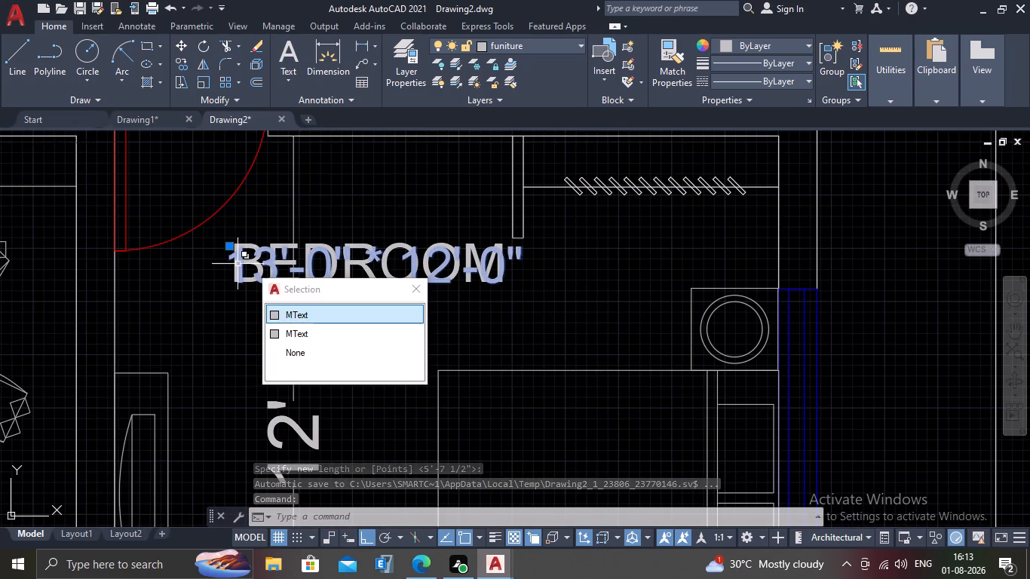
pyautogui.click(271, 311)
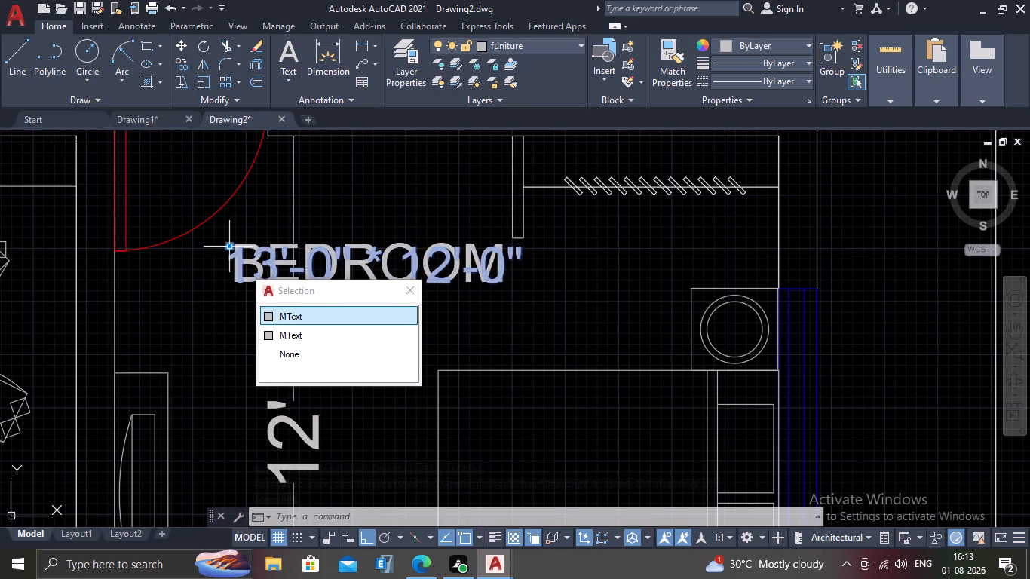
pyautogui.moveTo(228, 247); pyautogui.dragTo(239, 272)
pyautogui.click(238, 292)
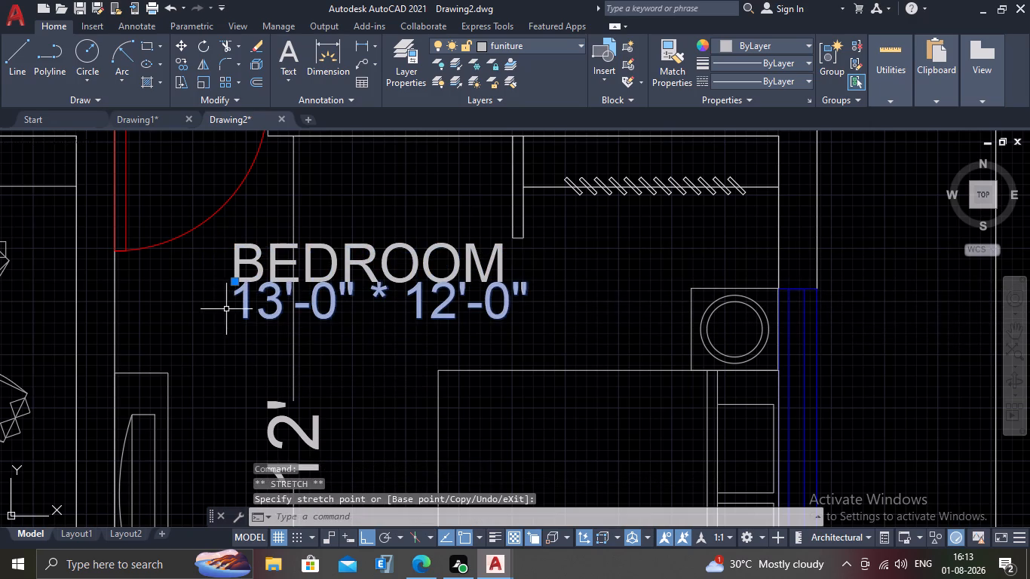
pyautogui.click(182, 341)
pyautogui.press('Escape')
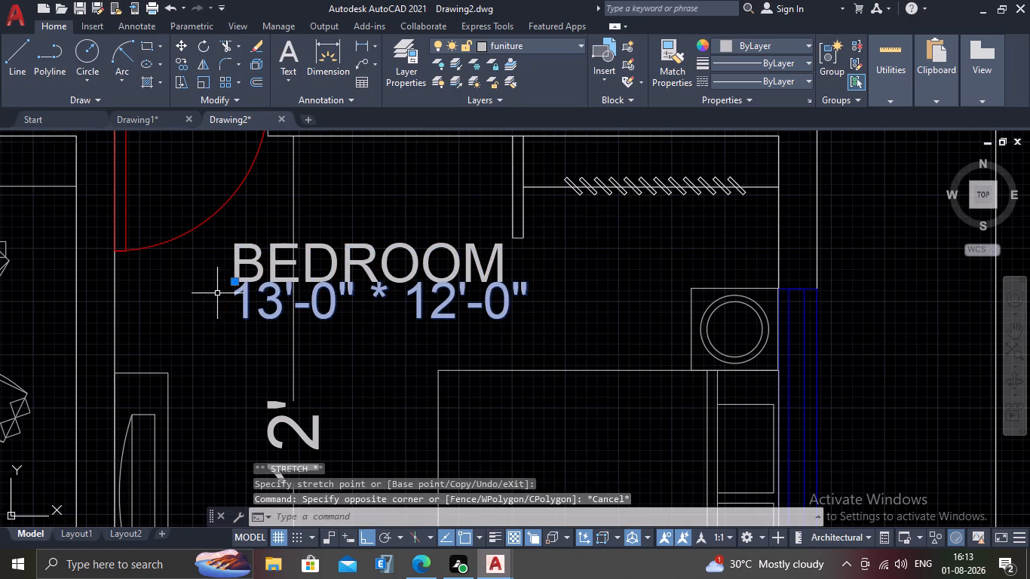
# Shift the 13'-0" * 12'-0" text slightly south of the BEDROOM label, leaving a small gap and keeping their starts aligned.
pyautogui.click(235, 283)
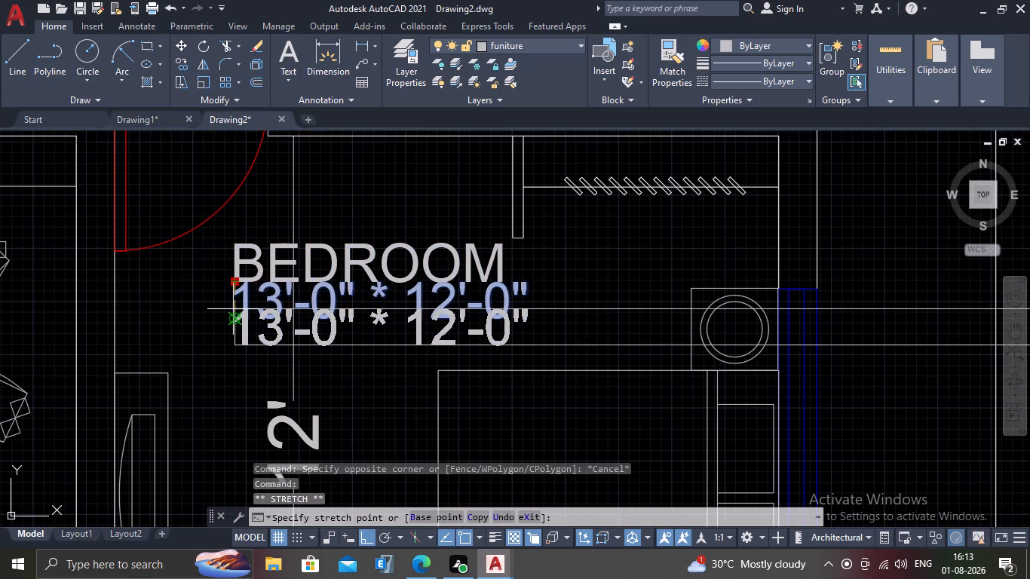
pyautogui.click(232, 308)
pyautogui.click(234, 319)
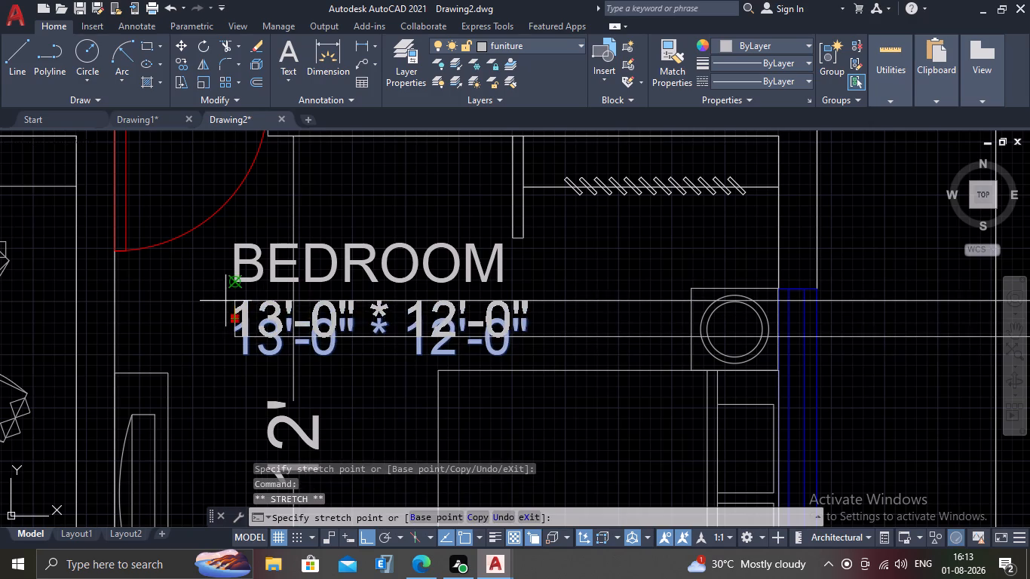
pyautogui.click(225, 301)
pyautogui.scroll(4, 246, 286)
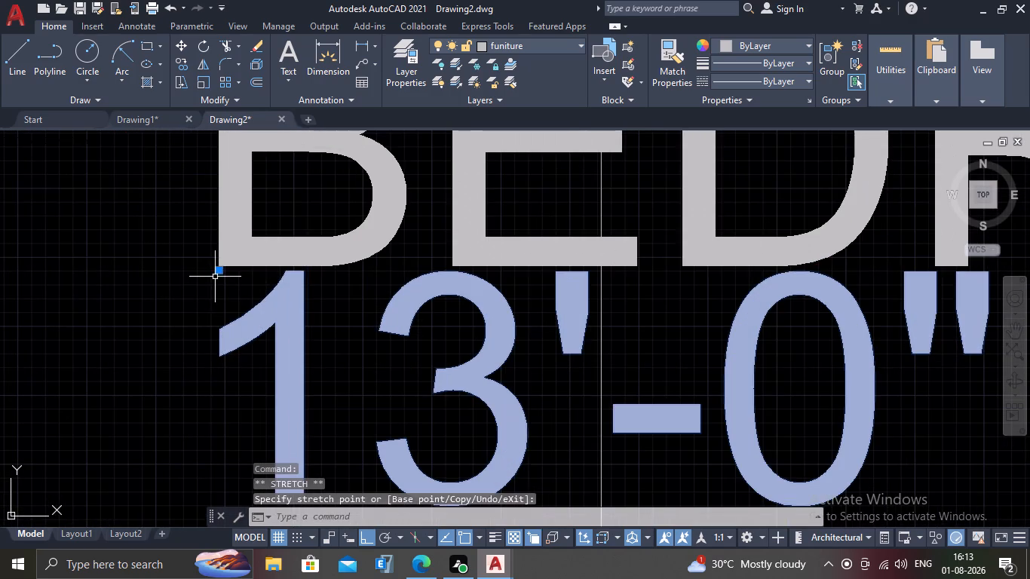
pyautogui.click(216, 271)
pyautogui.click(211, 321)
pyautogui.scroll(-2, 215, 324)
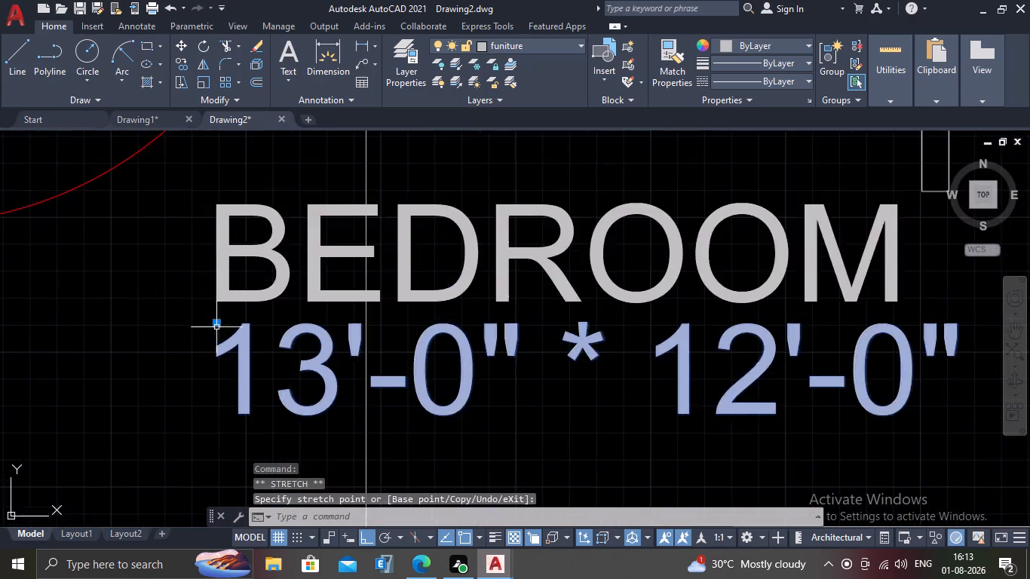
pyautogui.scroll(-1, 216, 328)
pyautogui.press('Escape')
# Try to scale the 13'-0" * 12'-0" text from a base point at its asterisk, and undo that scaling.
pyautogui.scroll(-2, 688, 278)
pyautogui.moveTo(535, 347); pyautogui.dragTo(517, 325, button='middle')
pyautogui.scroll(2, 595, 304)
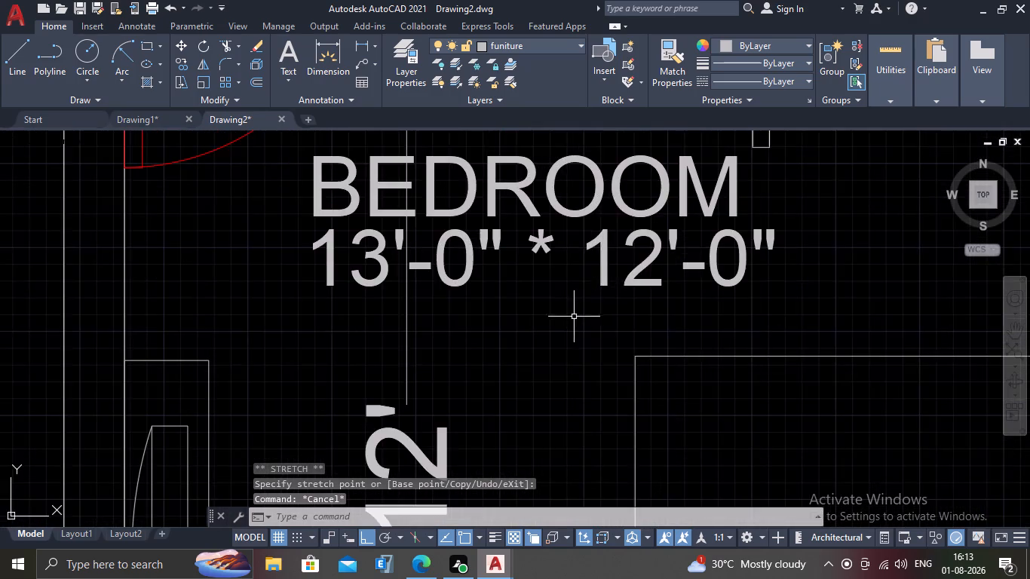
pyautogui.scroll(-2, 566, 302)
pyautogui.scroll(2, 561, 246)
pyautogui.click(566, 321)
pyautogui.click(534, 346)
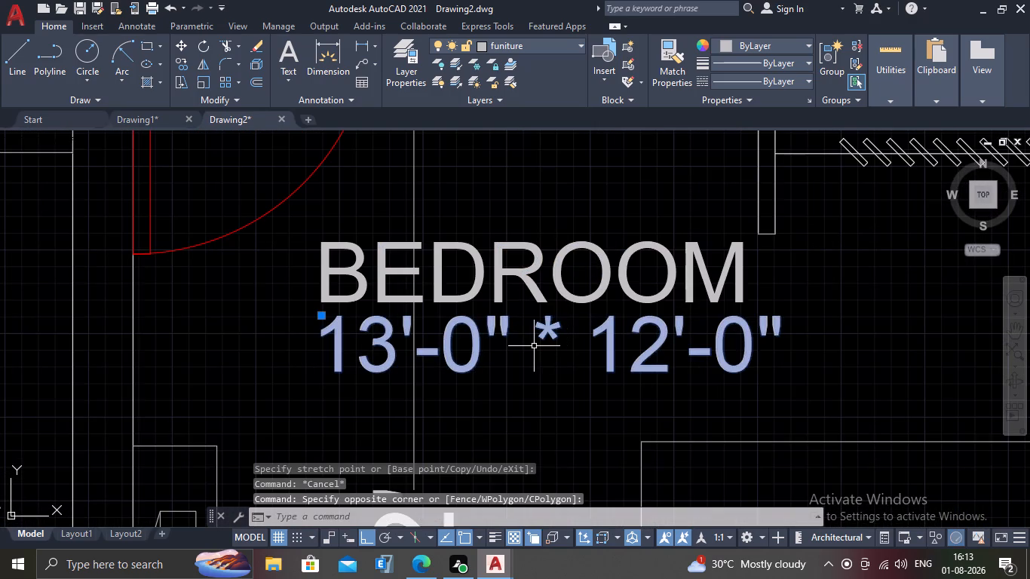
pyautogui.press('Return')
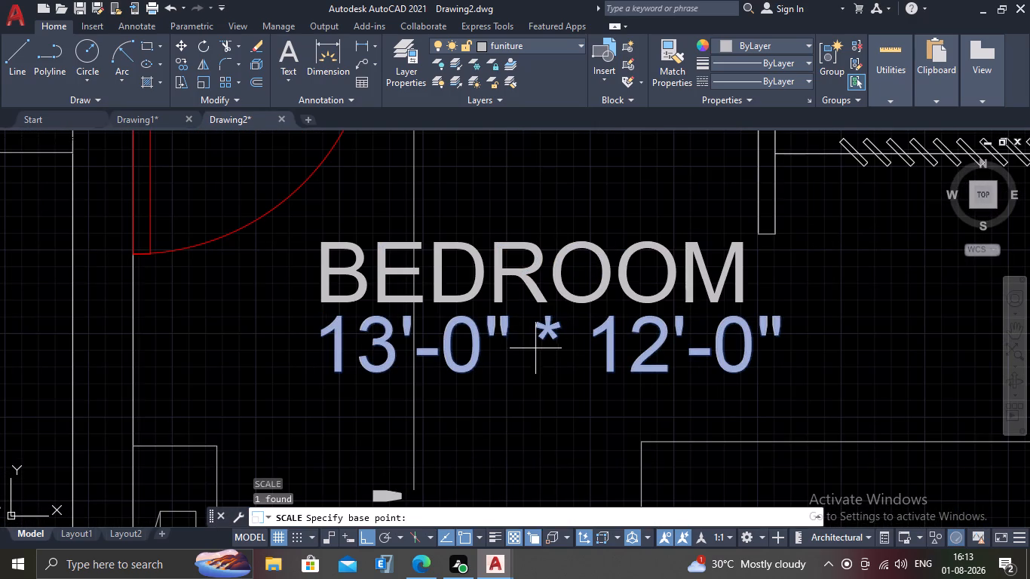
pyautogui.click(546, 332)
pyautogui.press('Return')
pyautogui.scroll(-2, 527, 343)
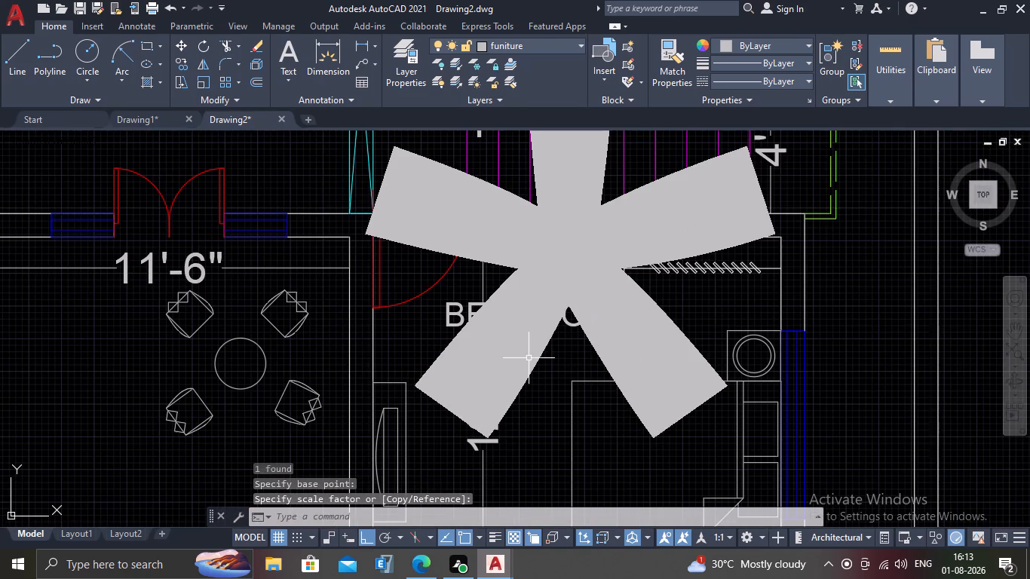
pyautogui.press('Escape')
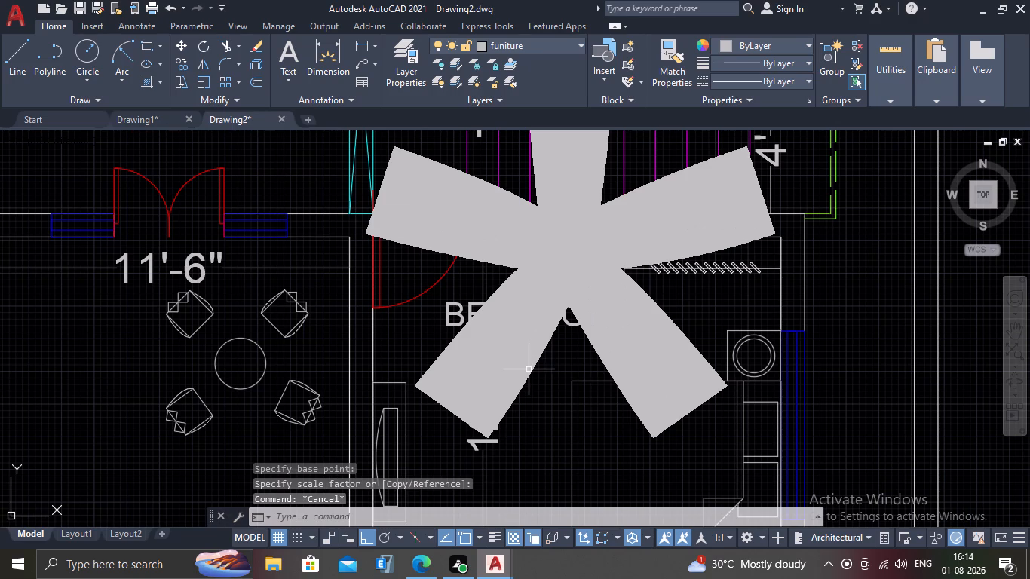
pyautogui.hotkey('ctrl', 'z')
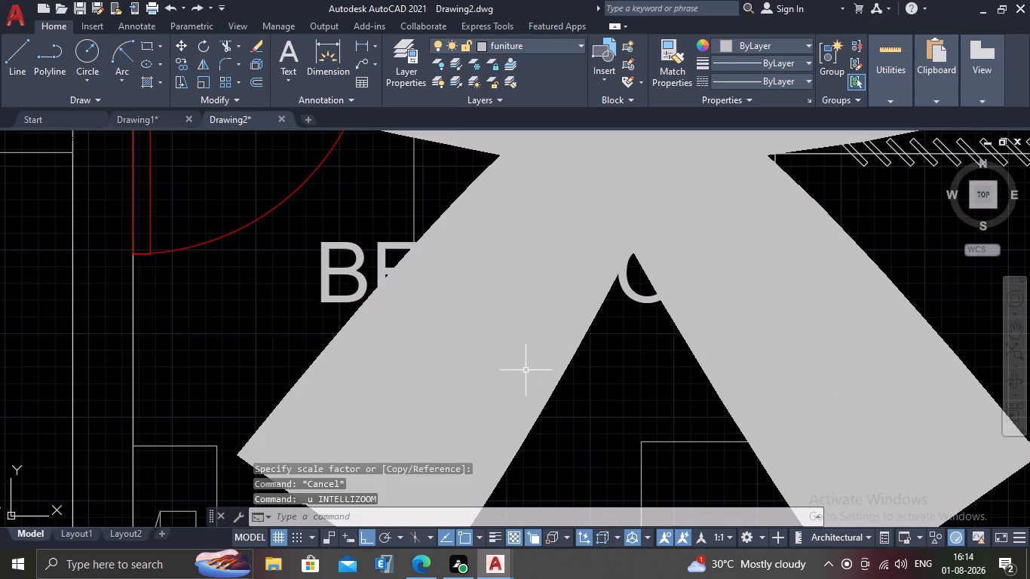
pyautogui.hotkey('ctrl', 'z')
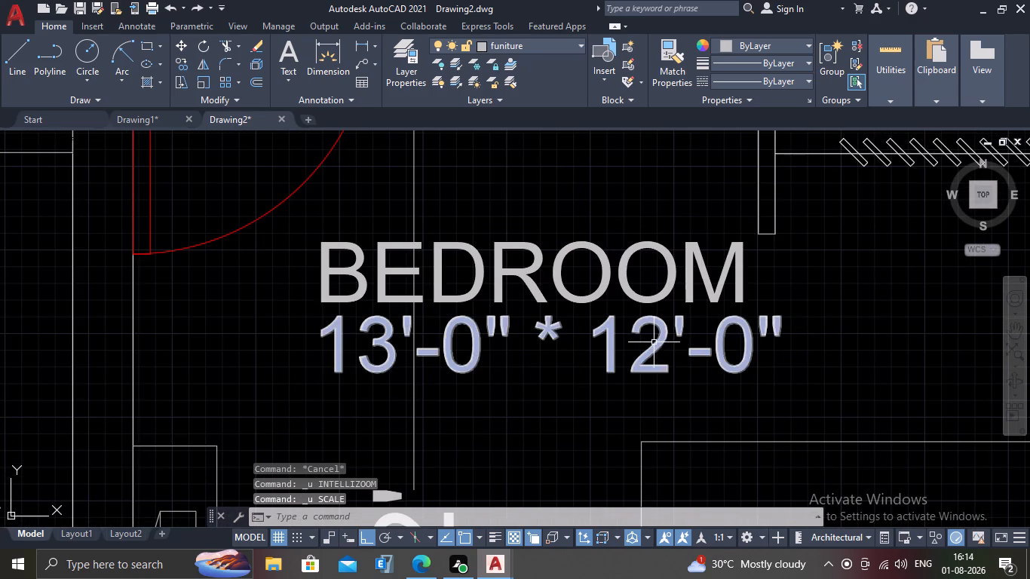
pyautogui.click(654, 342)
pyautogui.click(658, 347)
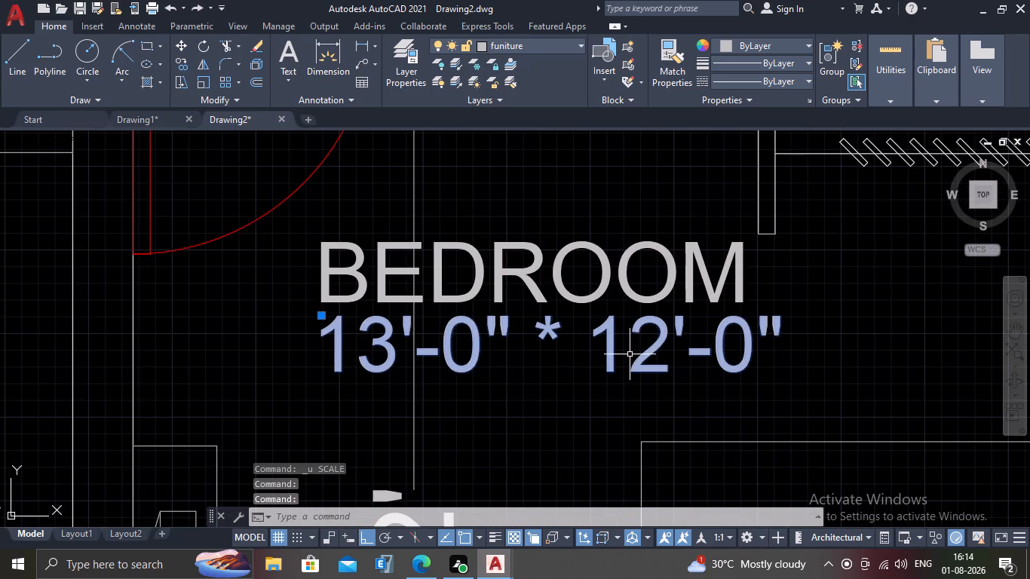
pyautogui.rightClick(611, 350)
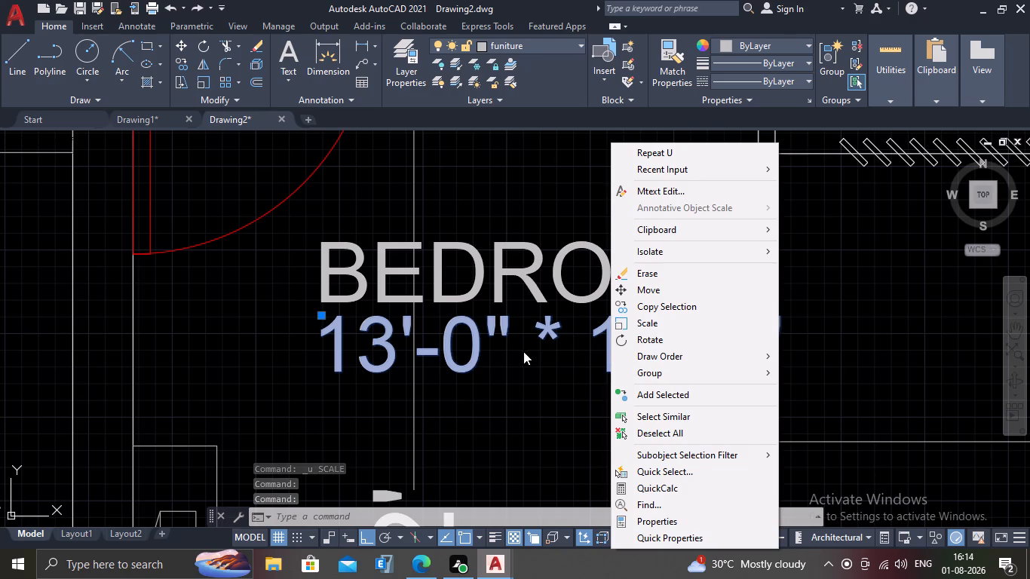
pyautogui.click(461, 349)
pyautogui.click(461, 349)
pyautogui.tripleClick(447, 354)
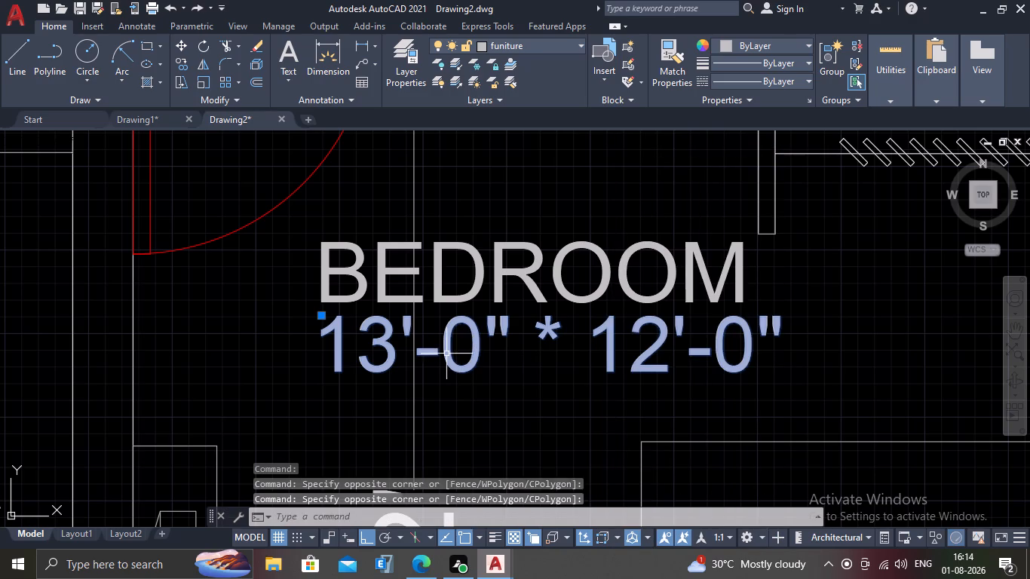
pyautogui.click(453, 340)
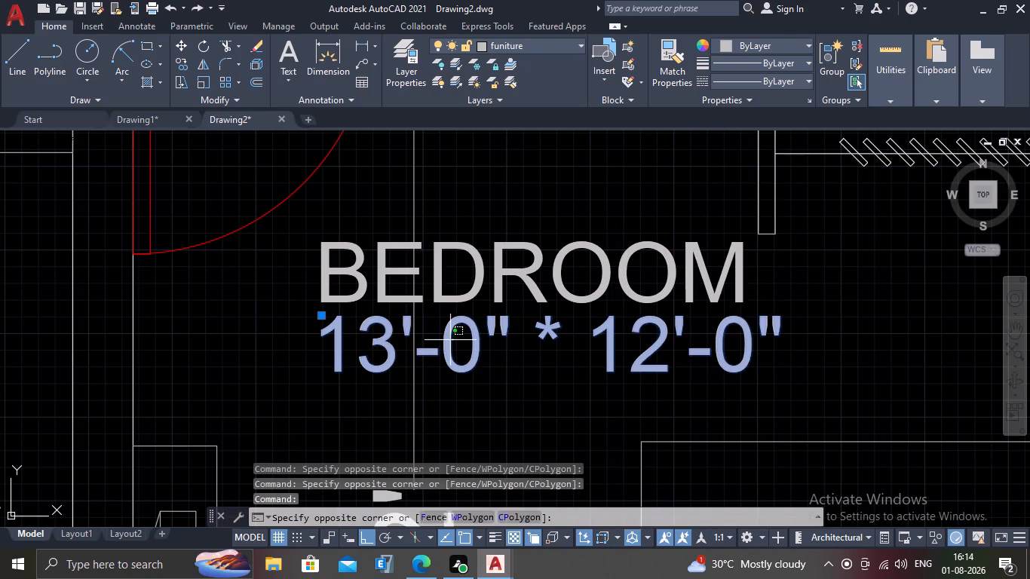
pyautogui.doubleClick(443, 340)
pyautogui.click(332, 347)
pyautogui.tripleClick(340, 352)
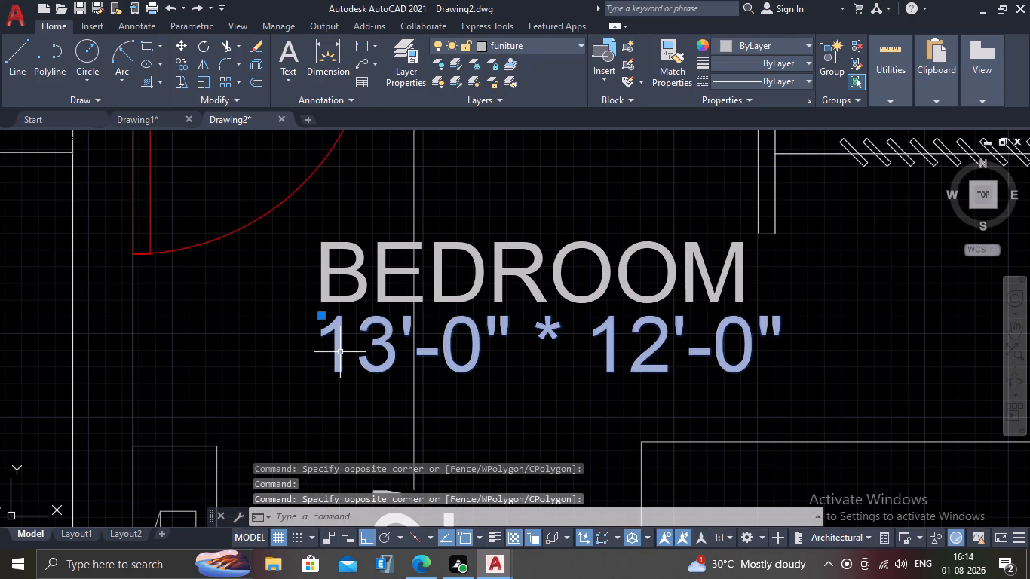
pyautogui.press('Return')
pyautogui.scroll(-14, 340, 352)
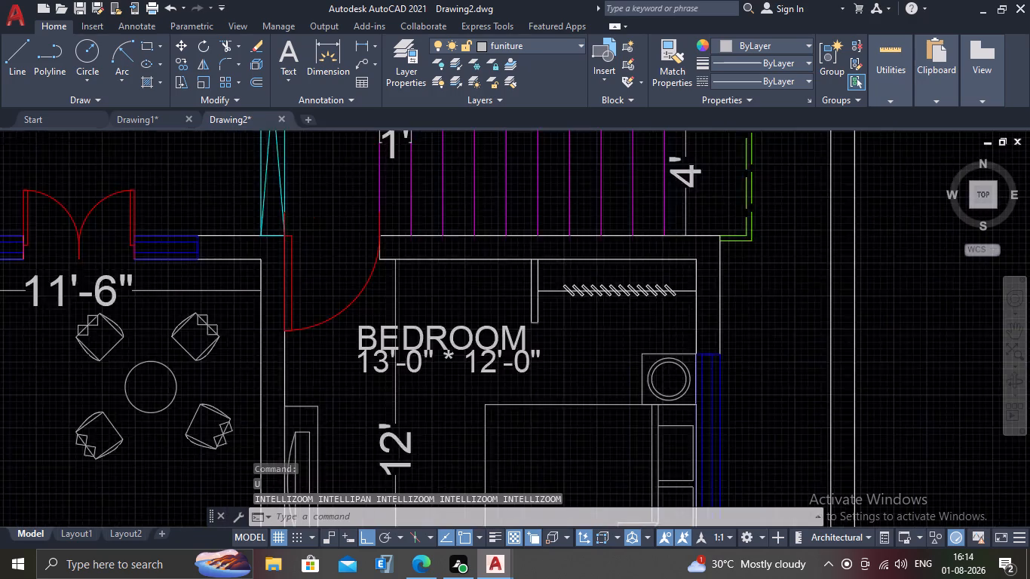
# Erase the 13'-0" * 12'-0" text beneath the BEDROOM label in the southeast room.
pyautogui.scroll(2, 379, 384)
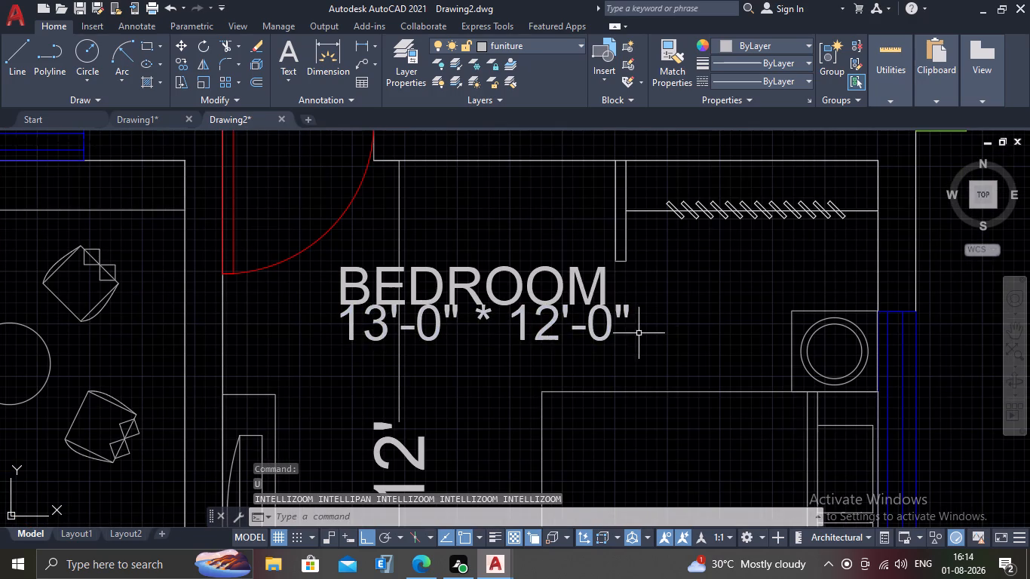
pyautogui.moveTo(632, 315); pyautogui.dragTo(621, 320)
pyautogui.click(520, 355)
pyautogui.press('Delete')
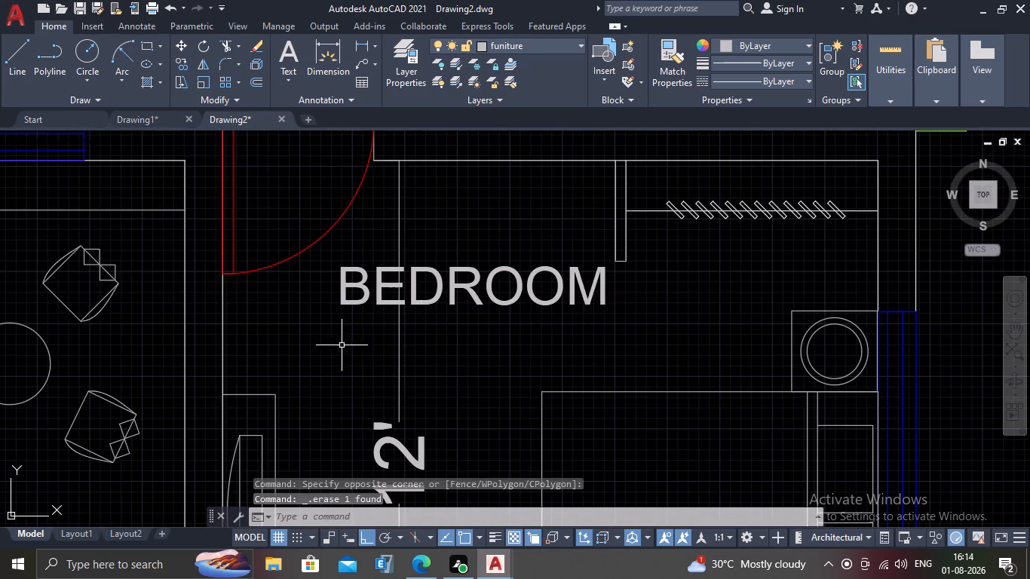
# Create multiline text reading 13'-0"*12'-0" directly beneath the BEDROOM label in the southeast room.
pyautogui.write('MT')
pyautogui.press('Return')
pyautogui.moveTo(309, 321); pyautogui.dragTo(409, 327)
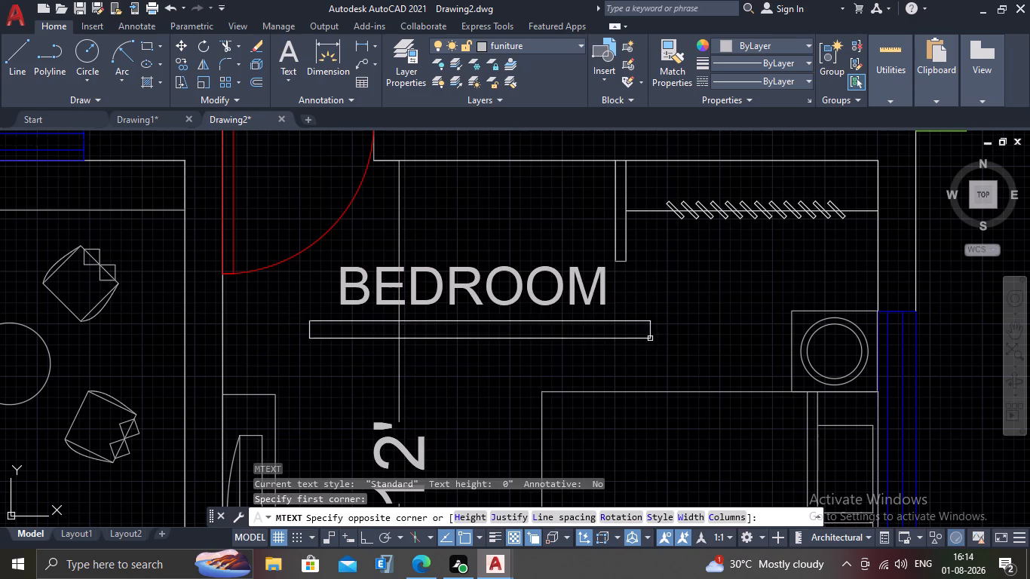
pyautogui.click(647, 349)
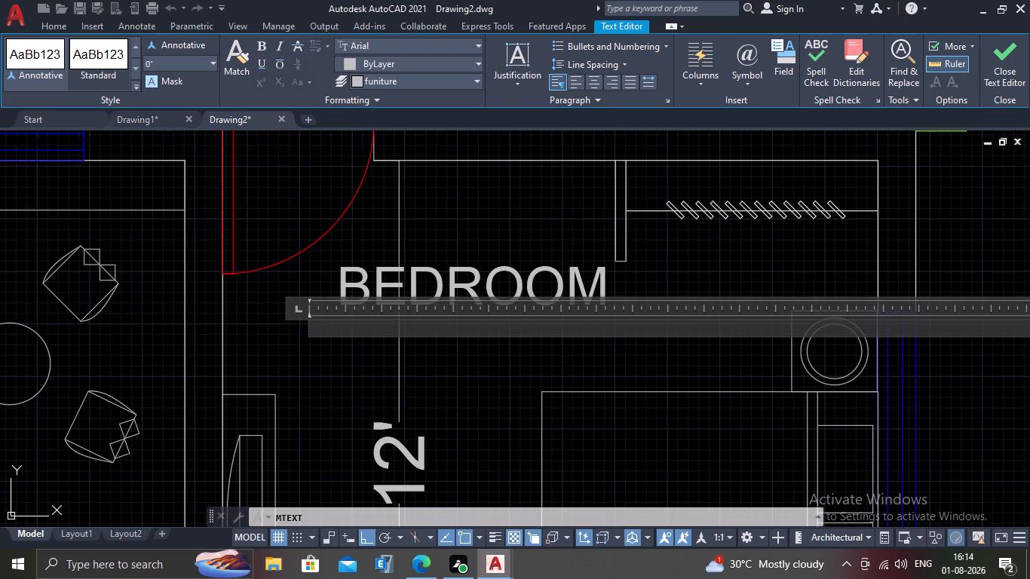
pyautogui.scroll(-1, 372, 308)
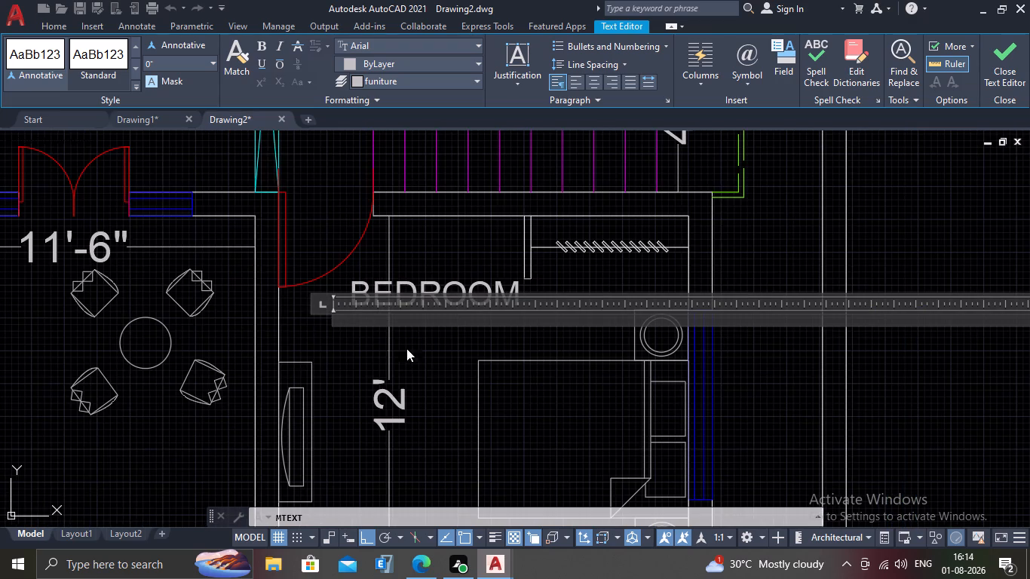
pyautogui.scroll(-3, 414, 336)
pyautogui.scroll(3, 414, 335)
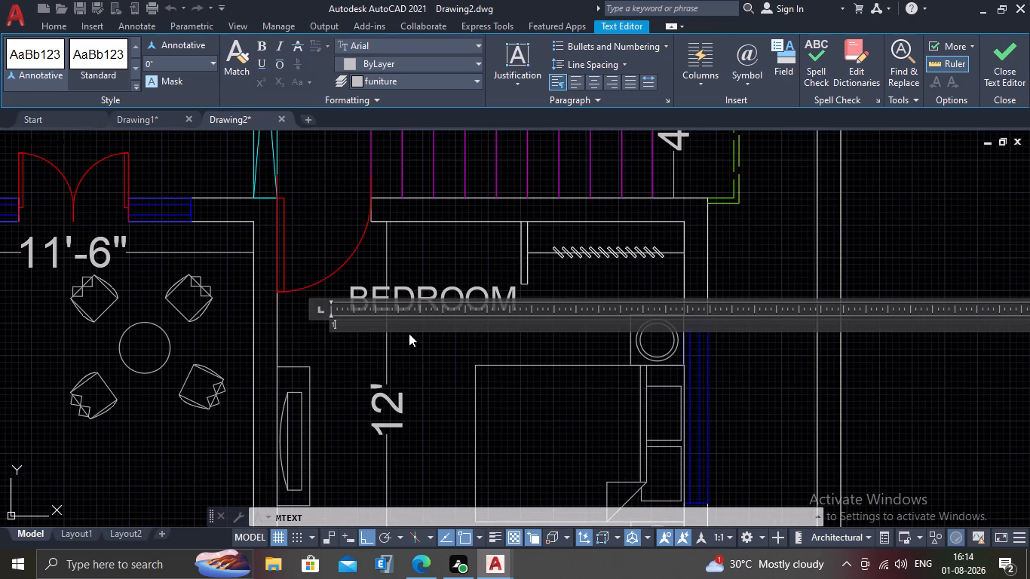
pyautogui.press('1')
pyautogui.press('3')
pyautogui.write("'-")
pyautogui.write('0"')
pyautogui.hotkey('shift', '*')
pyautogui.write("12'")
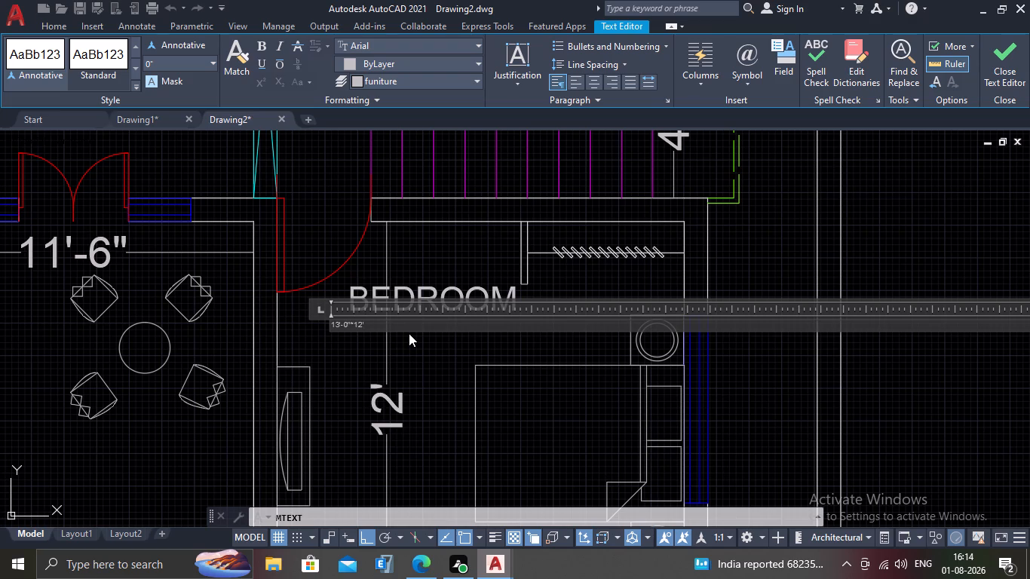
pyautogui.write('-0"')
# Set the height of the whole 13'-0"*12'-0" text to 9" and finish editing it.
pyautogui.moveTo(382, 325); pyautogui.dragTo(227, 335)
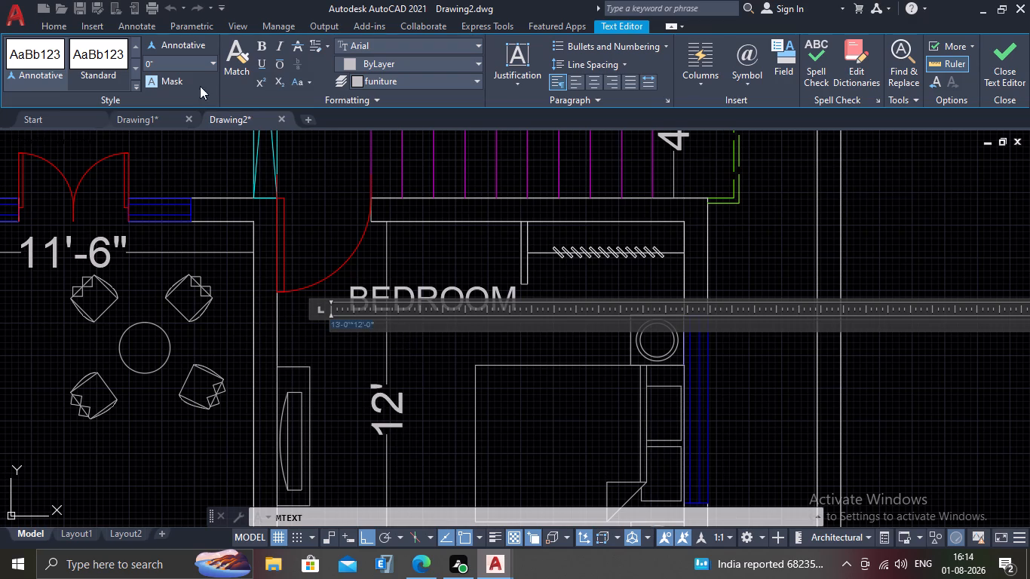
pyautogui.moveTo(164, 61); pyautogui.dragTo(83, 67)
pyautogui.write('9"')
pyautogui.press('Return')
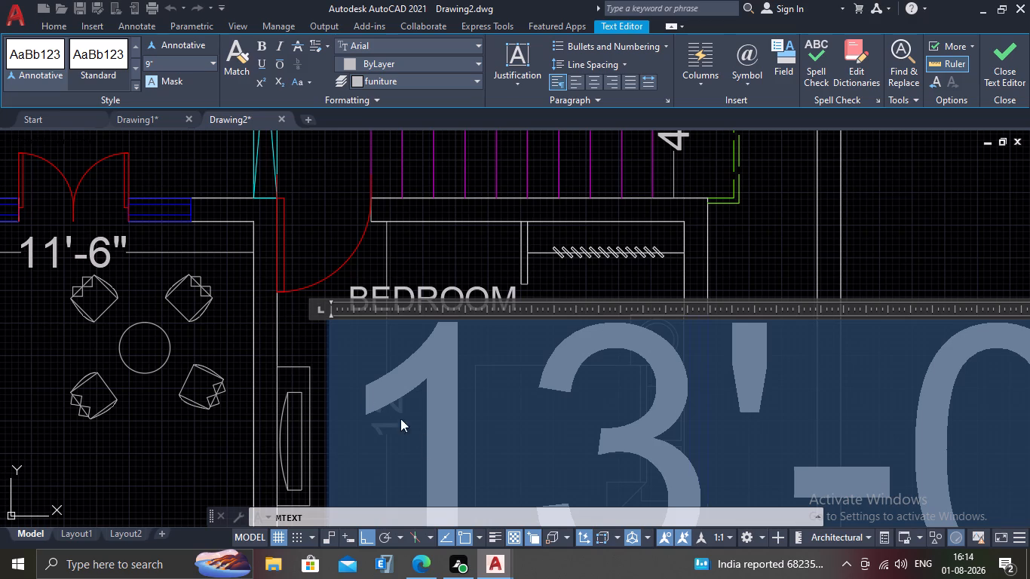
pyautogui.click(304, 339)
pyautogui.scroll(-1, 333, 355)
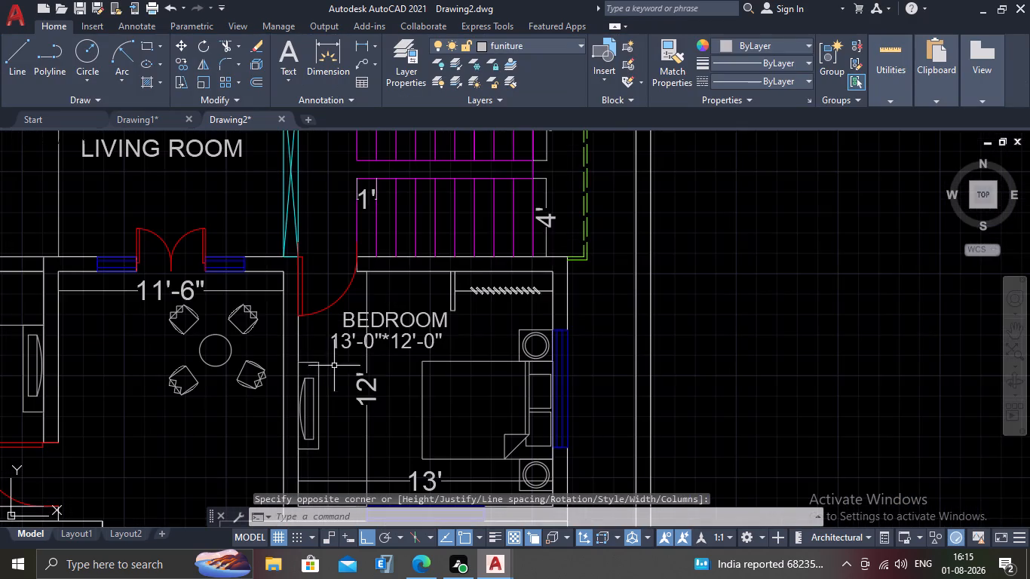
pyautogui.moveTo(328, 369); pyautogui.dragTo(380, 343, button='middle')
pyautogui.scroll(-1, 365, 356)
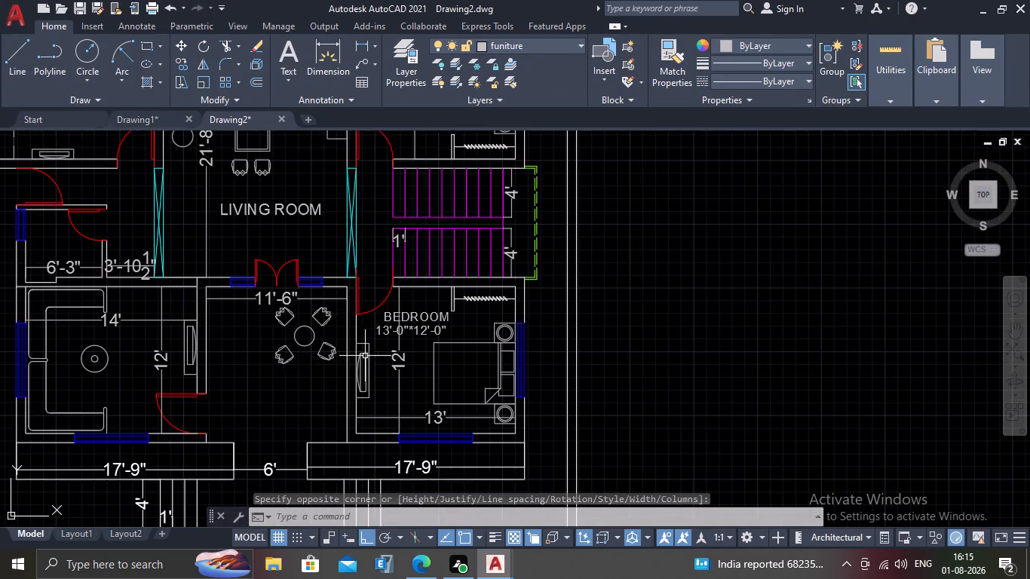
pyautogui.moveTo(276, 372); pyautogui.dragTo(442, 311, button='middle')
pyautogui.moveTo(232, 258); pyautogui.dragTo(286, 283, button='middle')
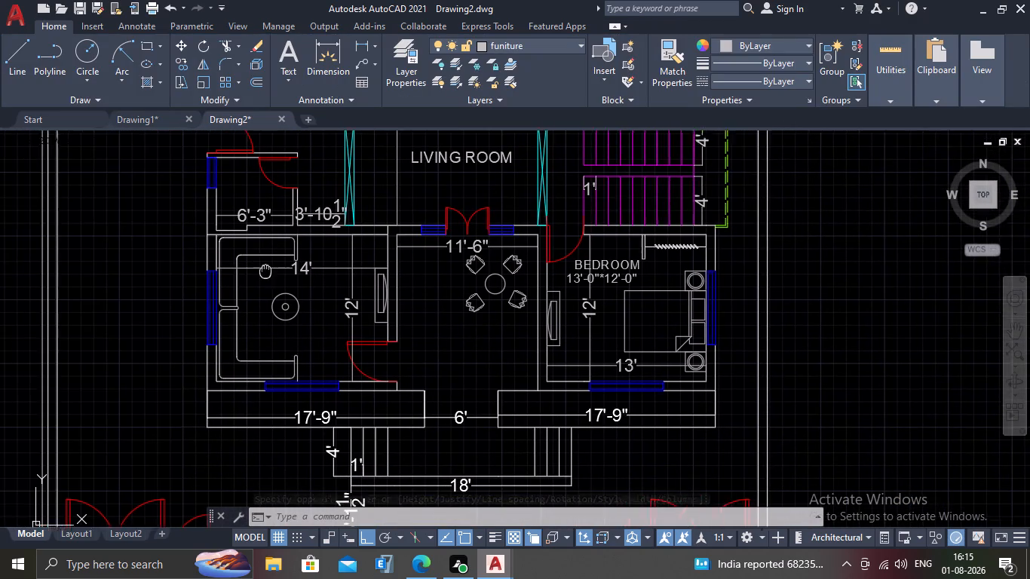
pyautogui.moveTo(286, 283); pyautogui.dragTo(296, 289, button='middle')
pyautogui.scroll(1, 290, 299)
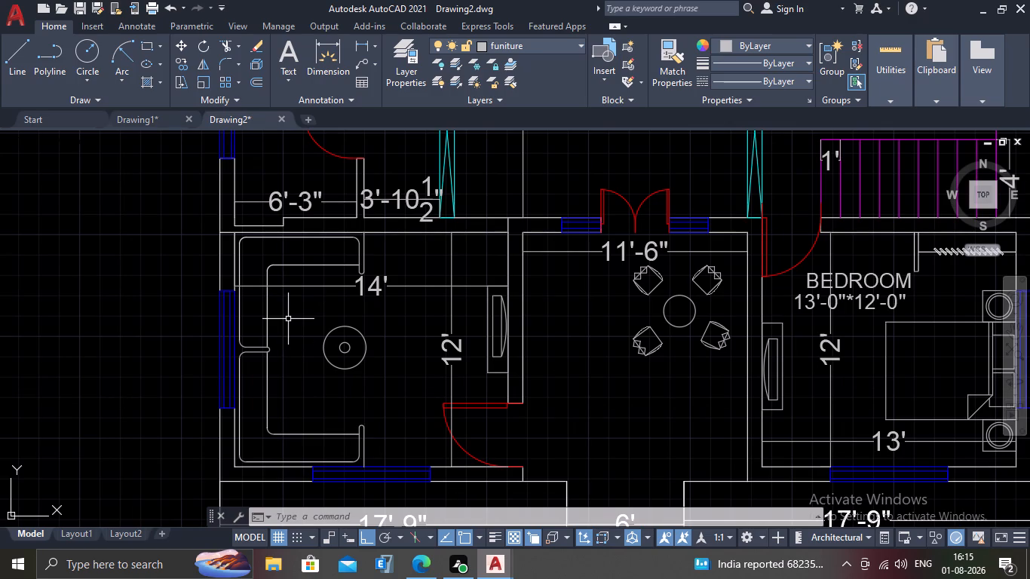
# Create multiline text reading DRAWING ROOM above the round table in the southwest room with the sofa.
pyautogui.write('MT')
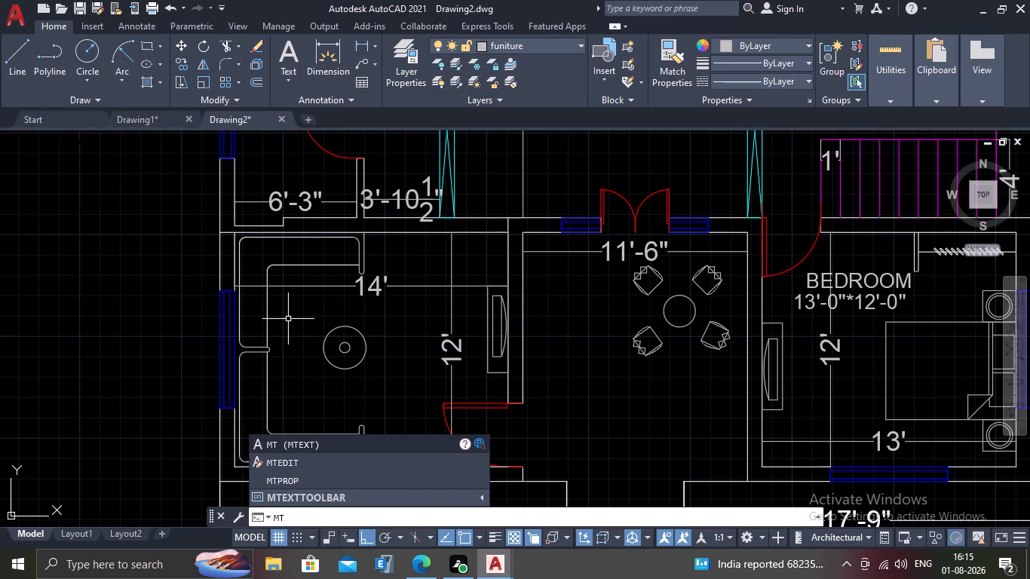
pyautogui.press('Return')
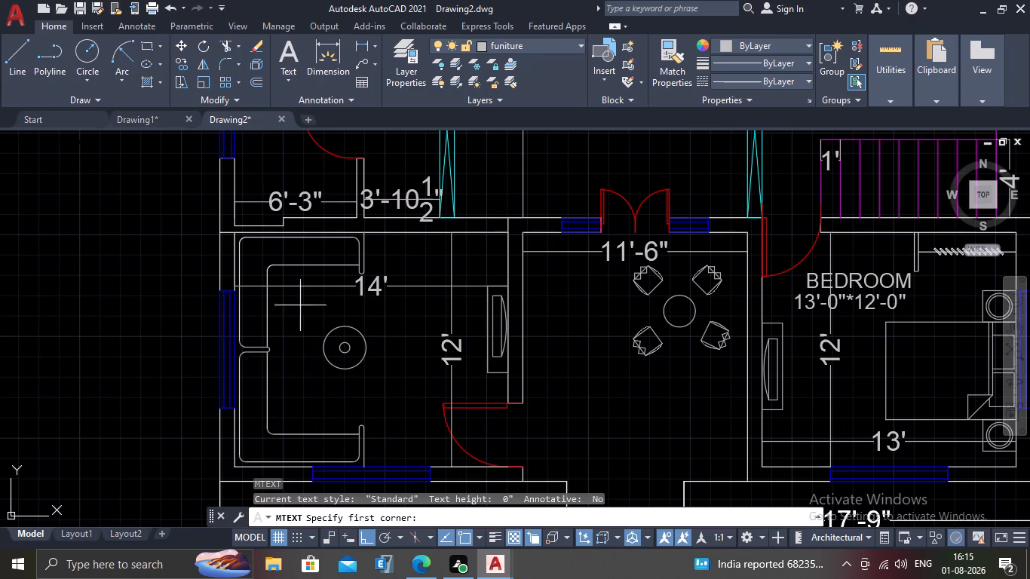
pyautogui.moveTo(298, 301); pyautogui.dragTo(314, 310)
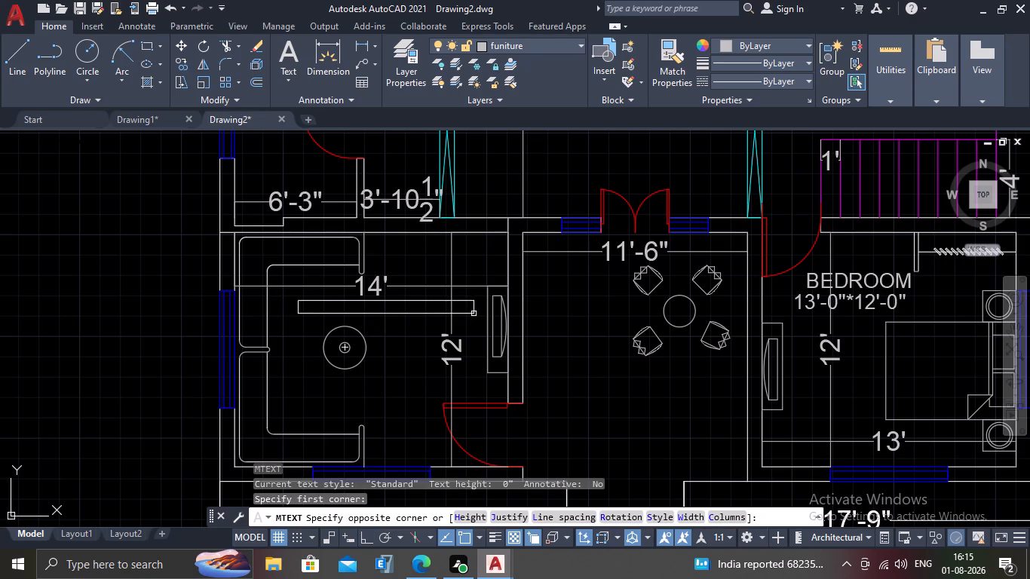
pyautogui.click(474, 314)
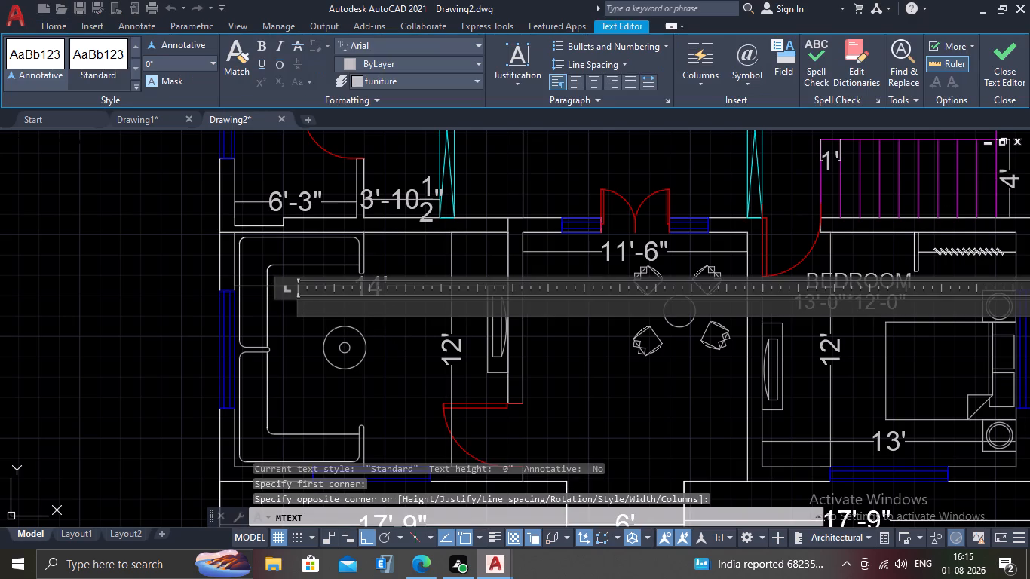
pyautogui.write('DRAWING')
pyautogui.press('space')
pyautogui.write('ROOM')
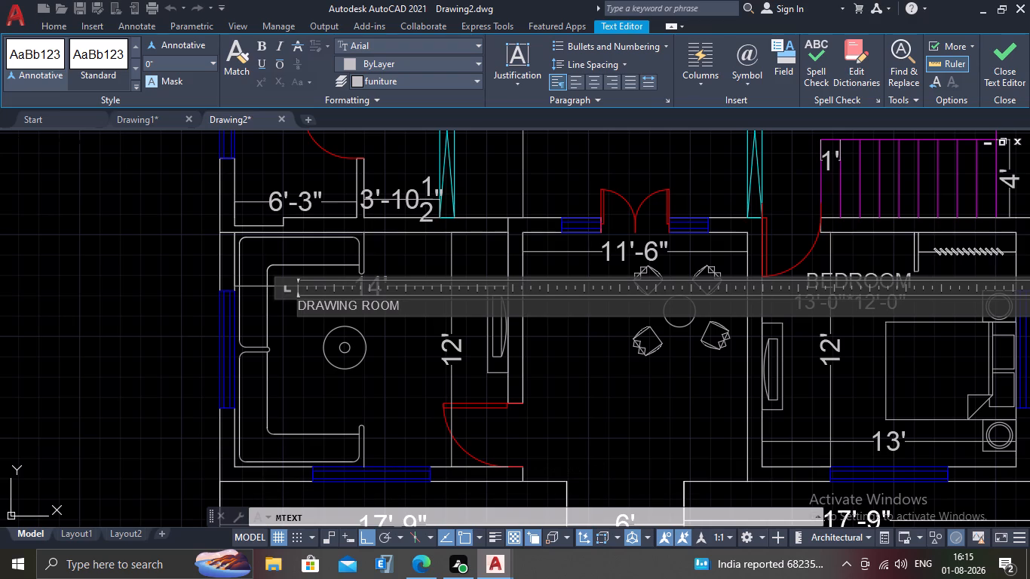
# Set the height of the whole DRAWING ROOM text to 9" and finish editing it.
pyautogui.moveTo(415, 308); pyautogui.dragTo(214, 304)
pyautogui.moveTo(173, 61); pyautogui.dragTo(105, 68)
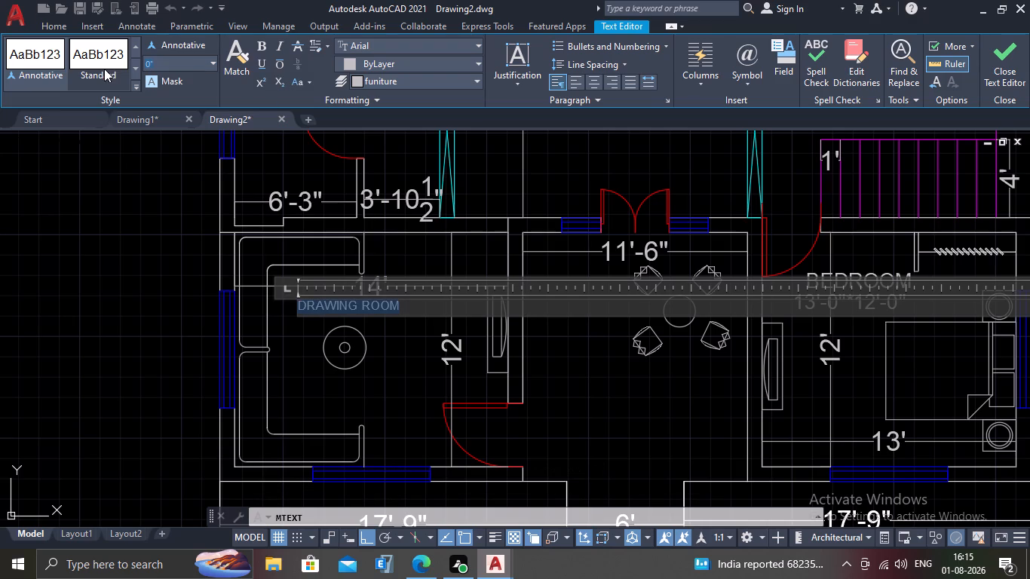
pyautogui.write('9"')
pyautogui.press('Return')
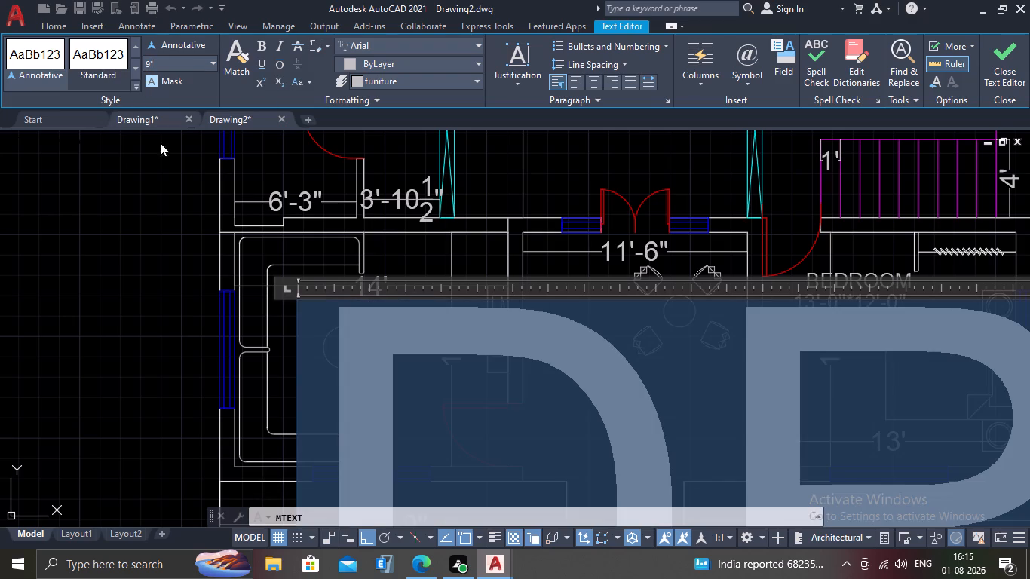
pyautogui.click(278, 322)
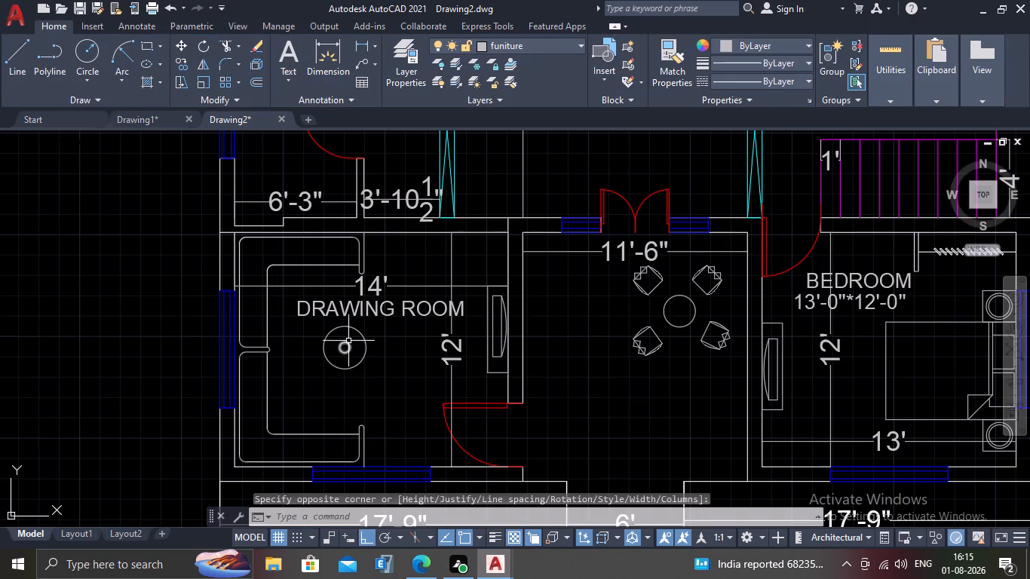
# Move both circles of the drawing room's round table a short distance west, towards the sofa.
pyautogui.moveTo(310, 361); pyautogui.dragTo(308, 335, button='middle')
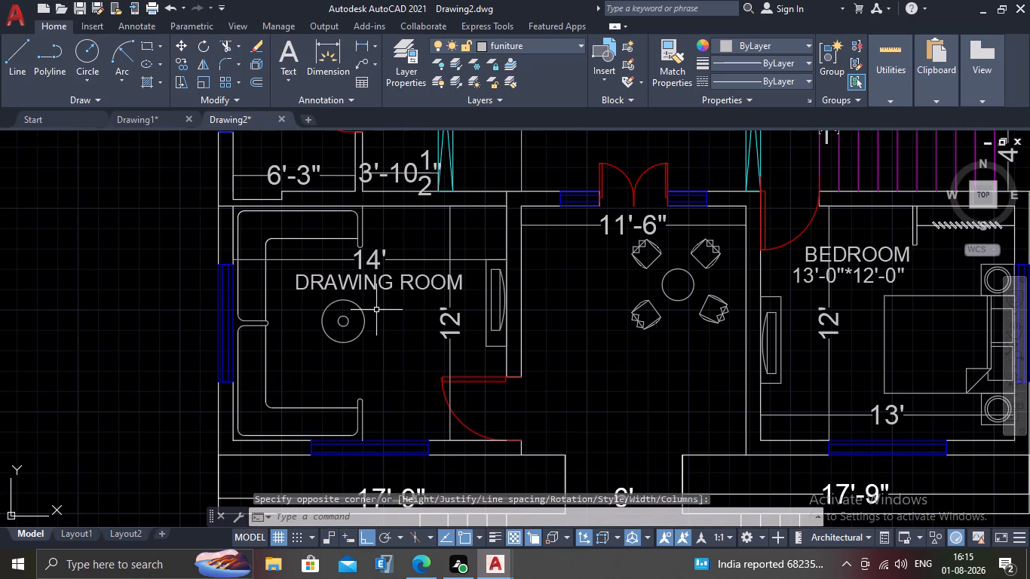
pyautogui.click(377, 310)
pyautogui.click(318, 345)
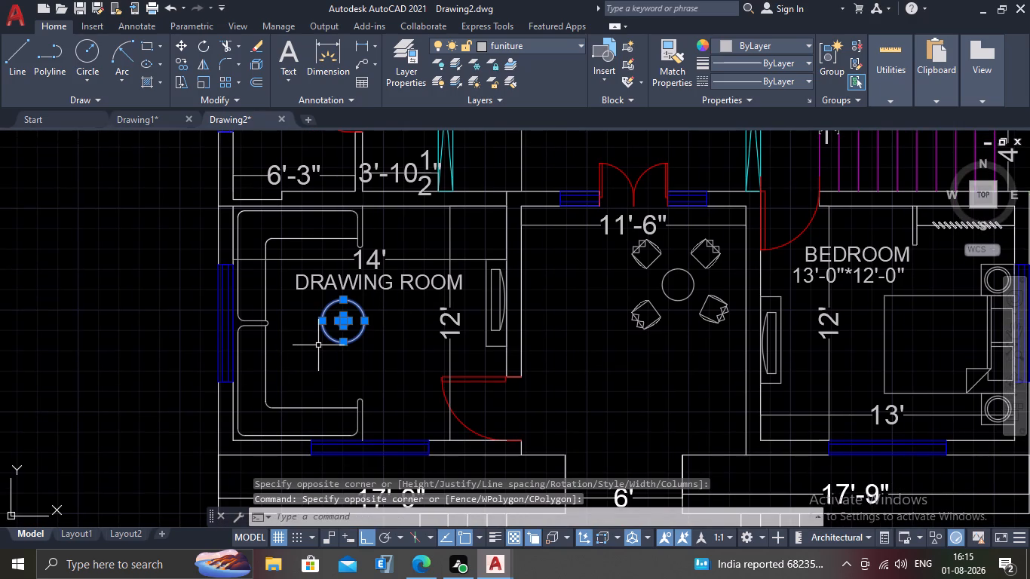
pyautogui.press('m')
pyautogui.press('Return')
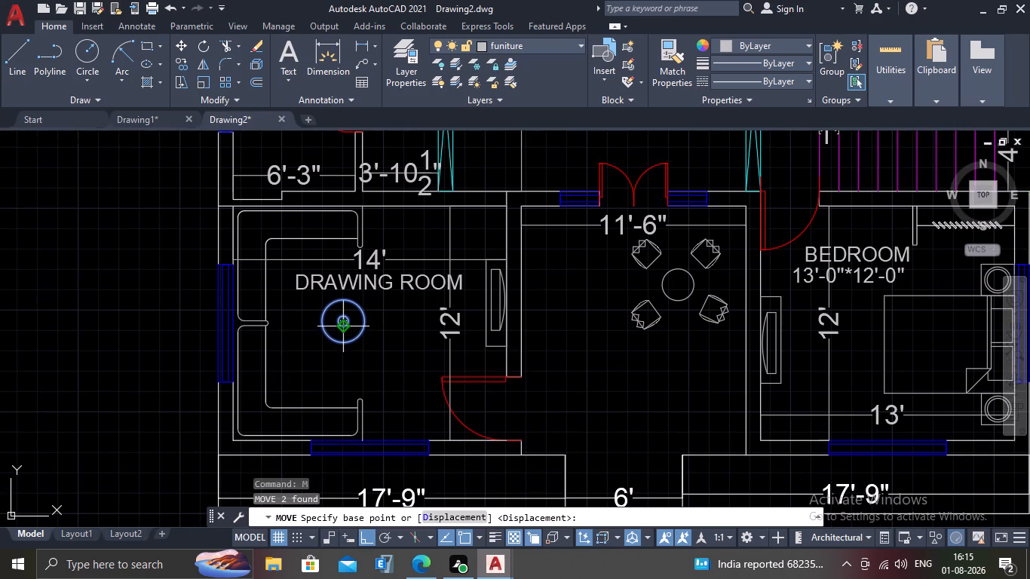
pyautogui.click(343, 318)
pyautogui.click(314, 315)
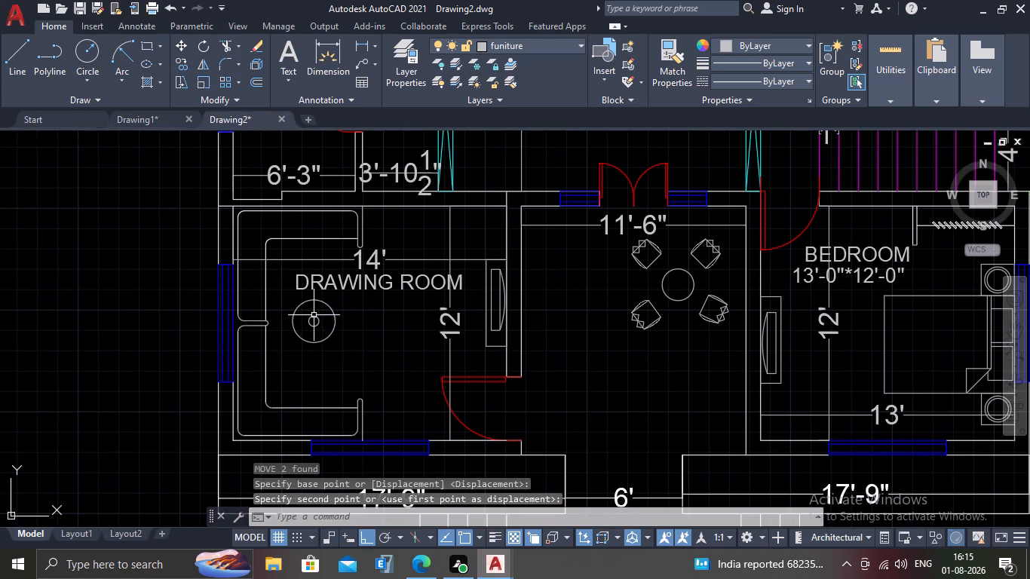
# Move the DRAWING ROOM label straight north to the level of the room's 14' dimension.
pyautogui.click(391, 275)
pyautogui.click(383, 289)
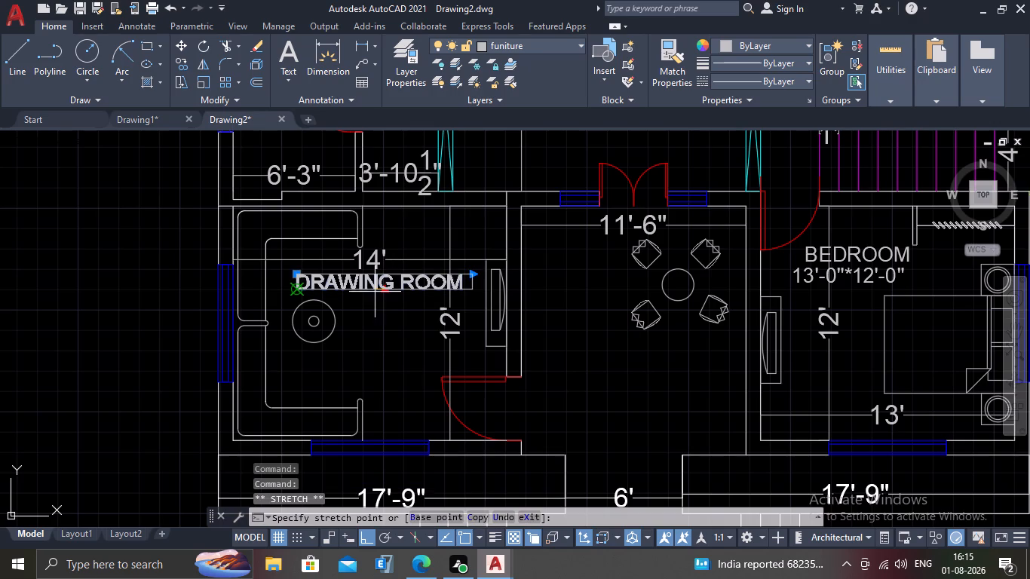
pyautogui.click(295, 274)
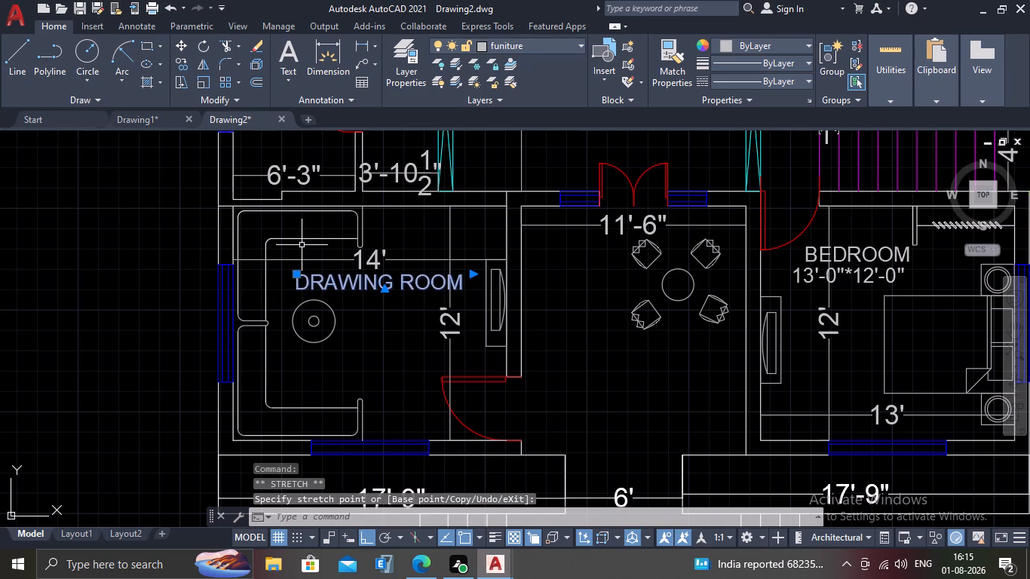
pyautogui.click(299, 274)
pyautogui.click(300, 247)
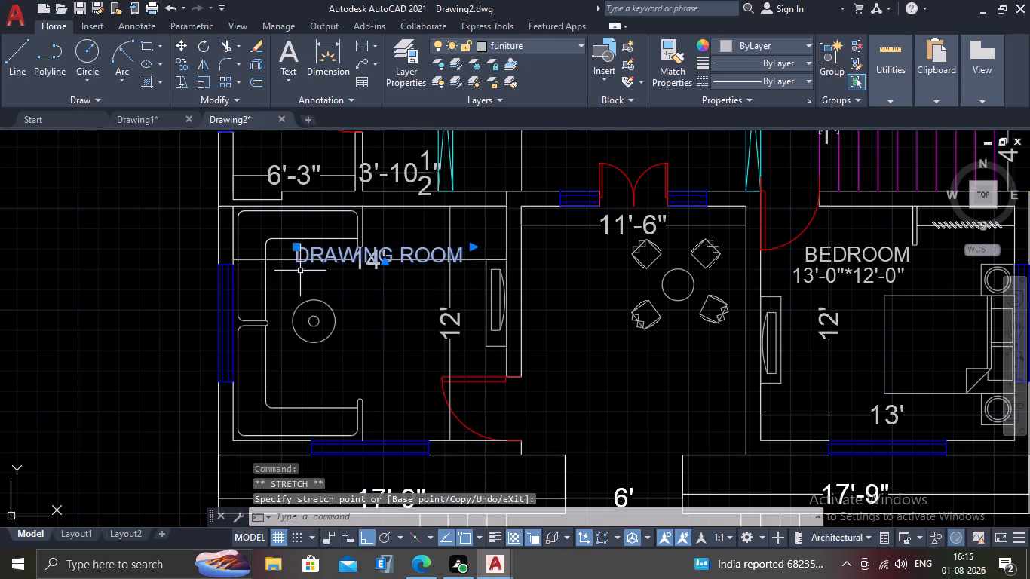
pyautogui.press('Escape')
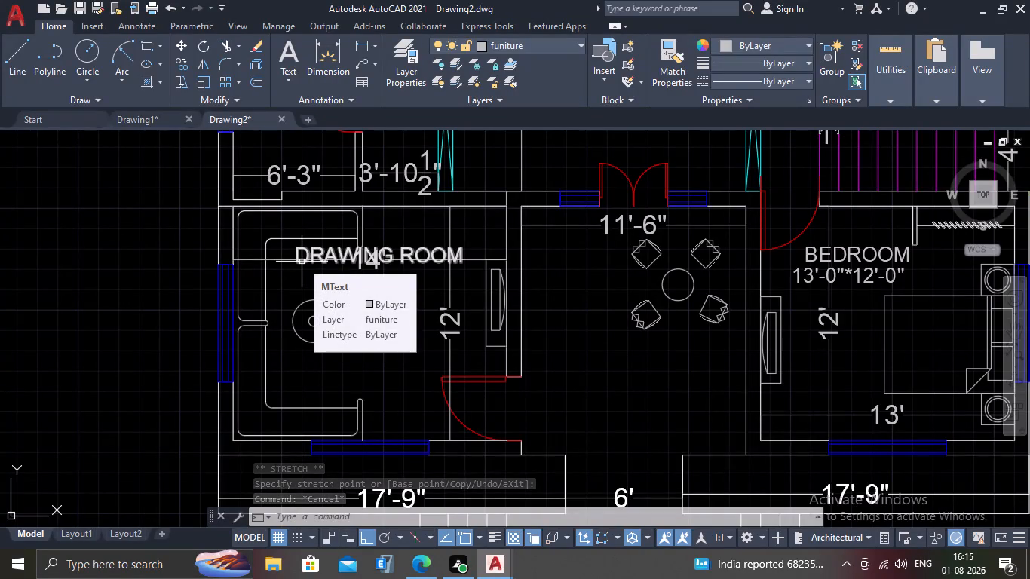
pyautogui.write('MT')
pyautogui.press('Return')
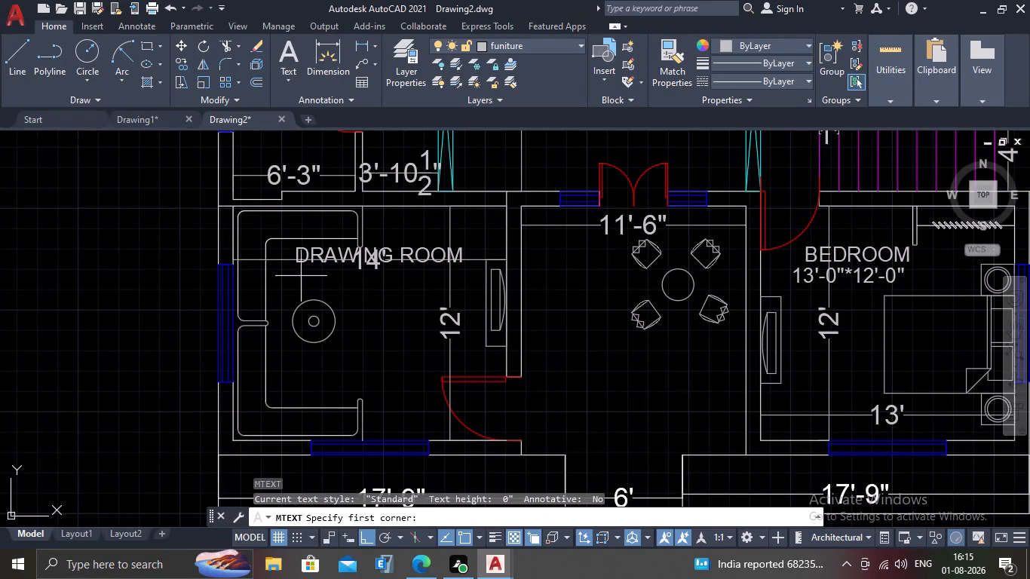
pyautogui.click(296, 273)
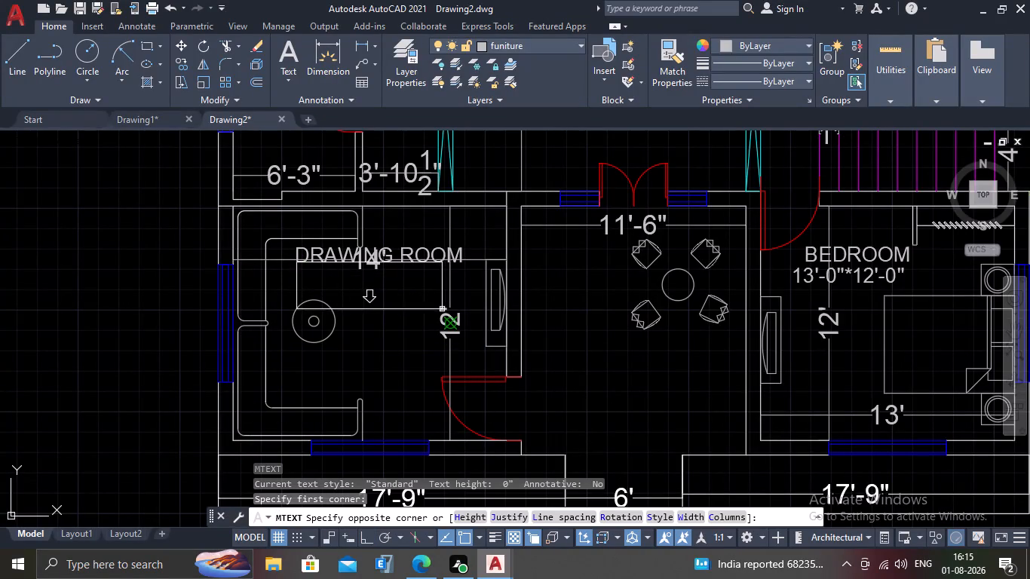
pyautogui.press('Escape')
# Create multiline text reading 14'-0"*12'-0" directly beneath the DRAWING ROOM label.
pyautogui.scroll(3, 302, 276)
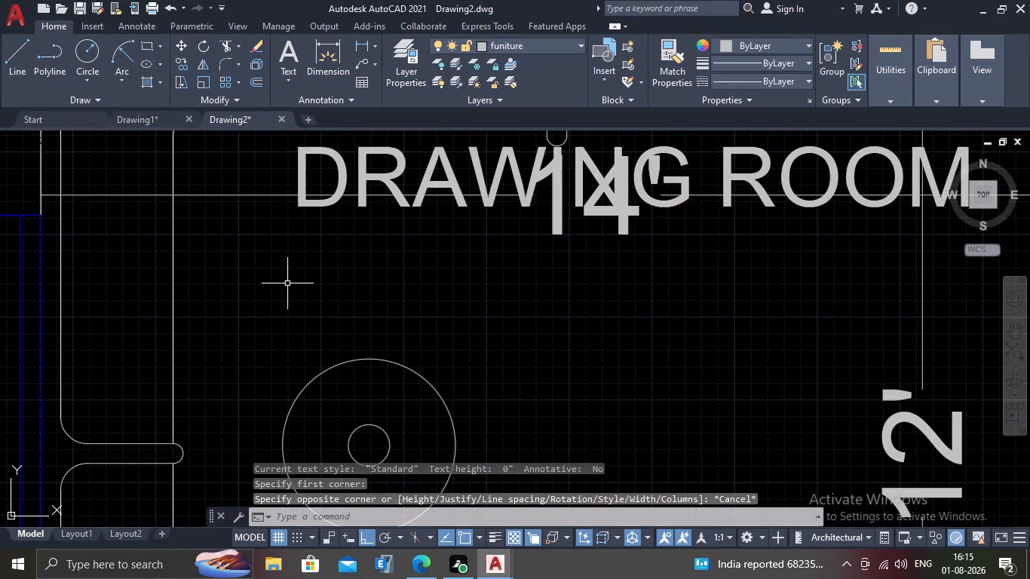
pyautogui.write('MT')
pyautogui.press('Return')
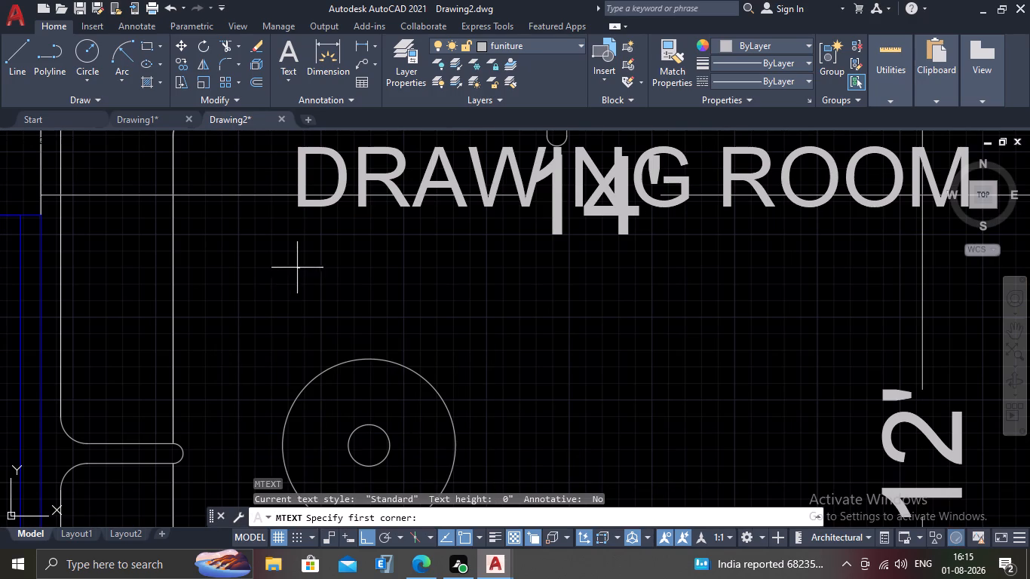
pyautogui.moveTo(297, 251); pyautogui.dragTo(319, 260)
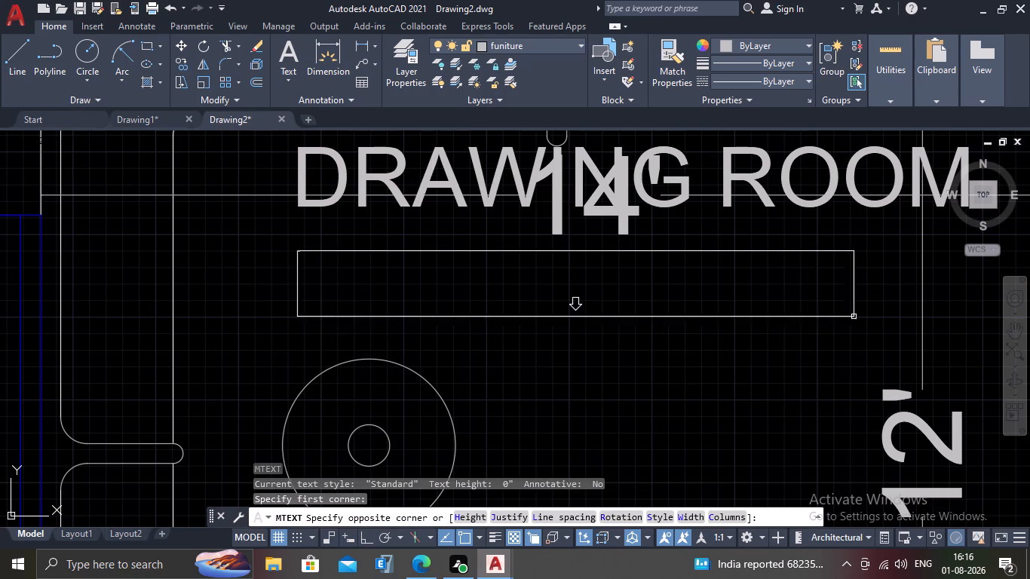
pyautogui.click(856, 315)
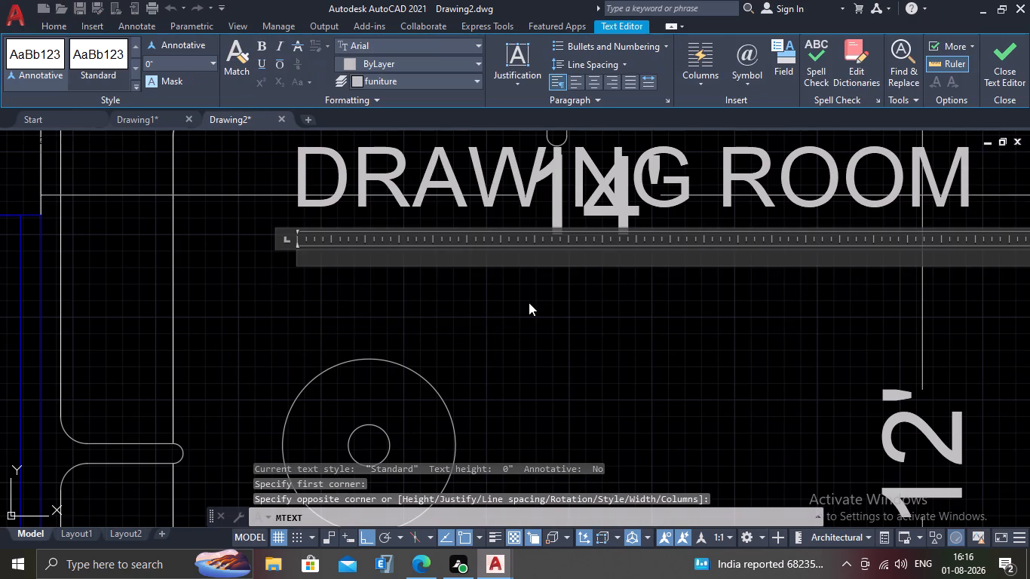
pyautogui.scroll(-5, 529, 302)
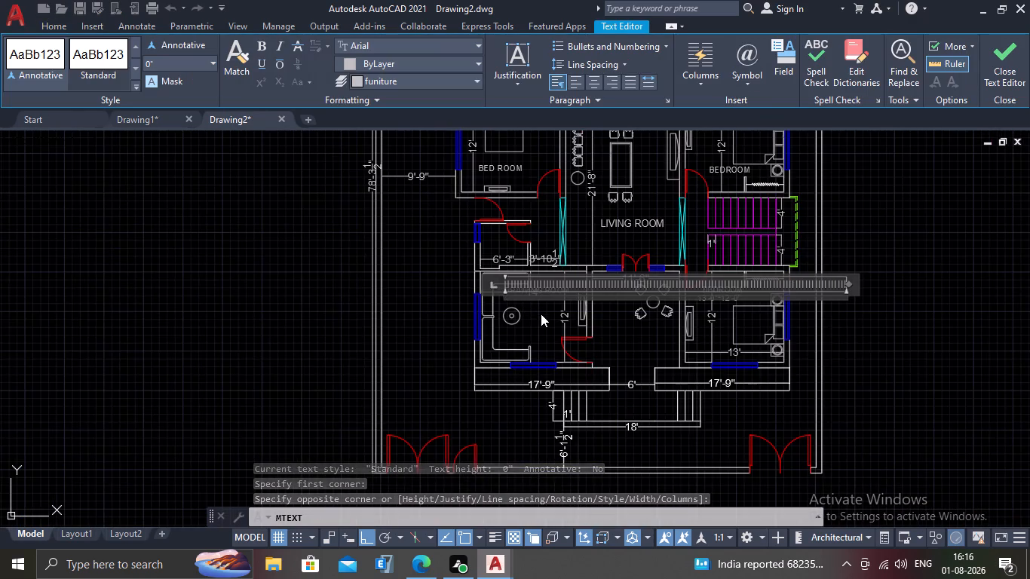
pyautogui.scroll(4, 542, 310)
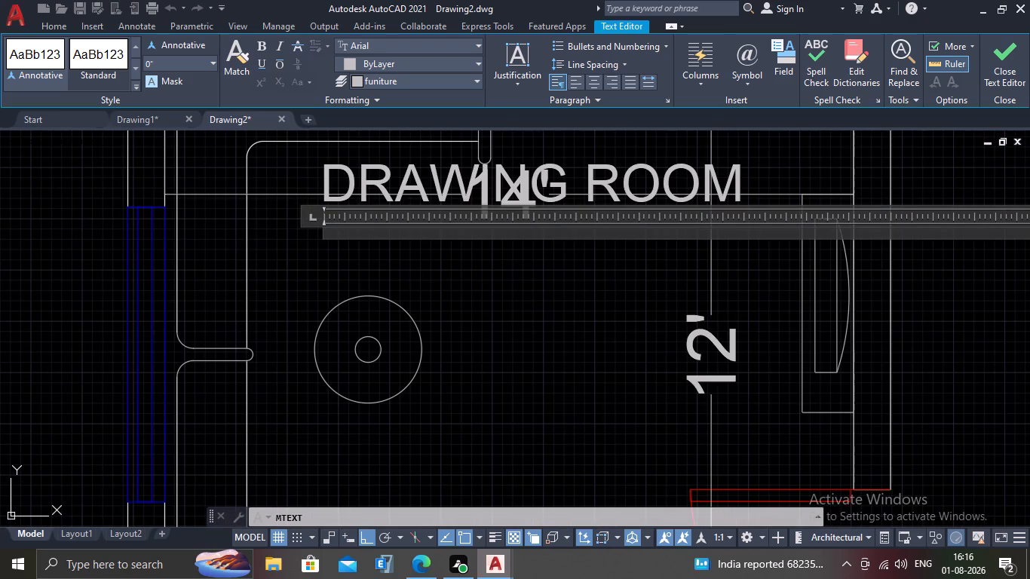
pyautogui.write('14')
pyautogui.press("'")
pyautogui.write('-0"')
pyautogui.hotkey('shift', '*')
pyautogui.write("12'")
pyautogui.press('0')
pyautogui.press('BackSpace')
pyautogui.press("'")
pyautogui.press('-')
pyautogui.press('BackSpace')
pyautogui.press('BackSpace')
pyautogui.press('-')
pyautogui.press('0')
pyautogui.hotkey('shift', '"')
# Set the height of the whole 14'-0"*12'-0" text to 9" and finish editing it.
pyautogui.moveTo(385, 225); pyautogui.dragTo(277, 245)
pyautogui.moveTo(380, 234); pyautogui.dragTo(216, 232)
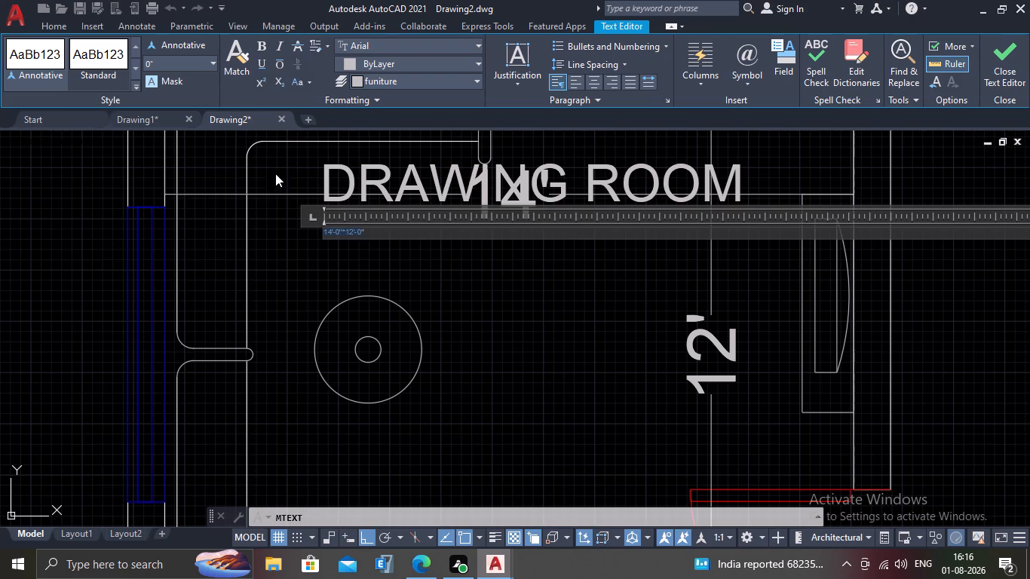
pyautogui.moveTo(183, 58); pyautogui.dragTo(63, 69)
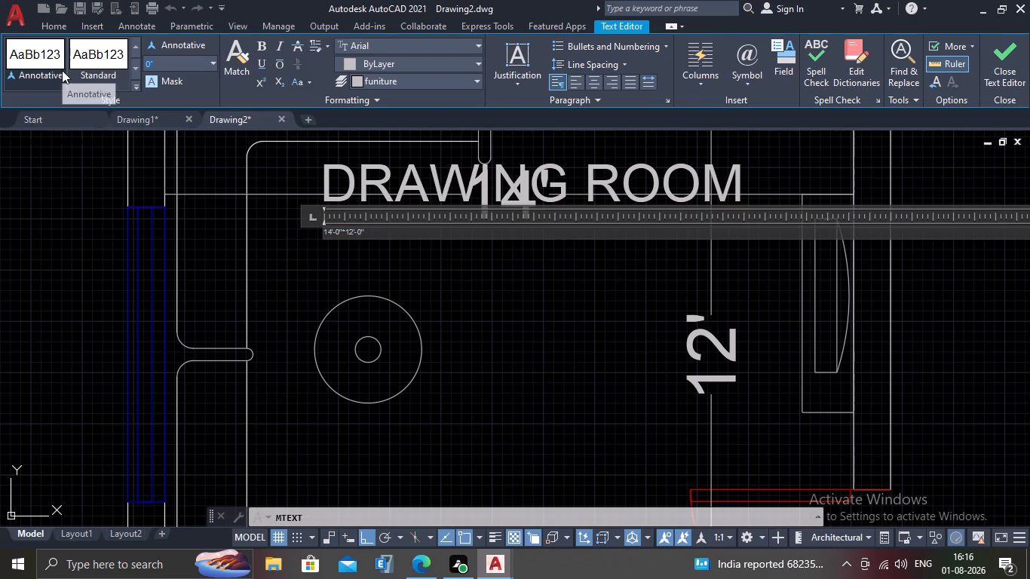
pyautogui.press('9')
pyautogui.hotkey('shift', '"')
pyautogui.press('Return')
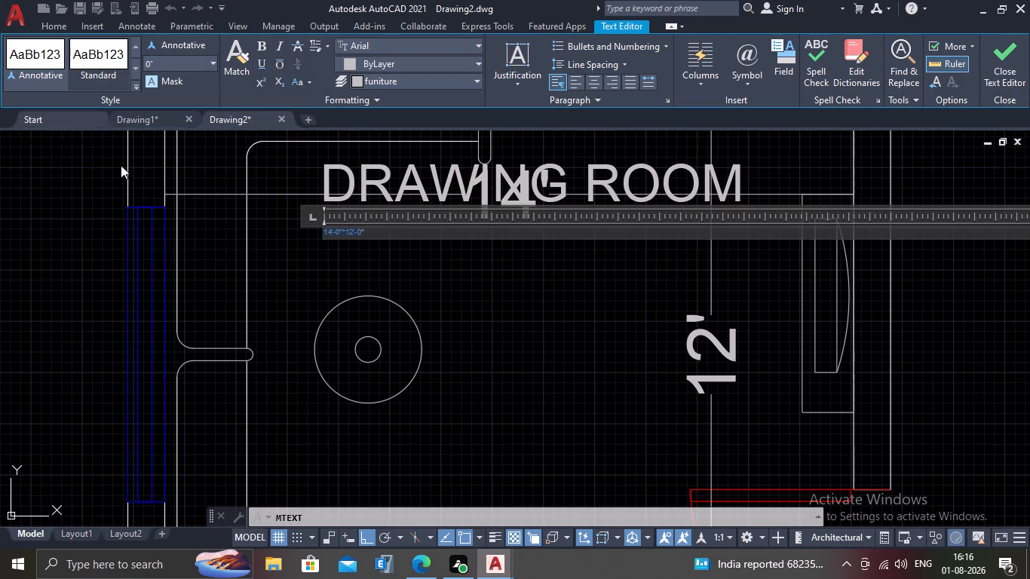
pyautogui.moveTo(158, 66); pyautogui.dragTo(114, 68)
pyautogui.write('9"')
pyautogui.press('Return')
pyautogui.click(297, 288)
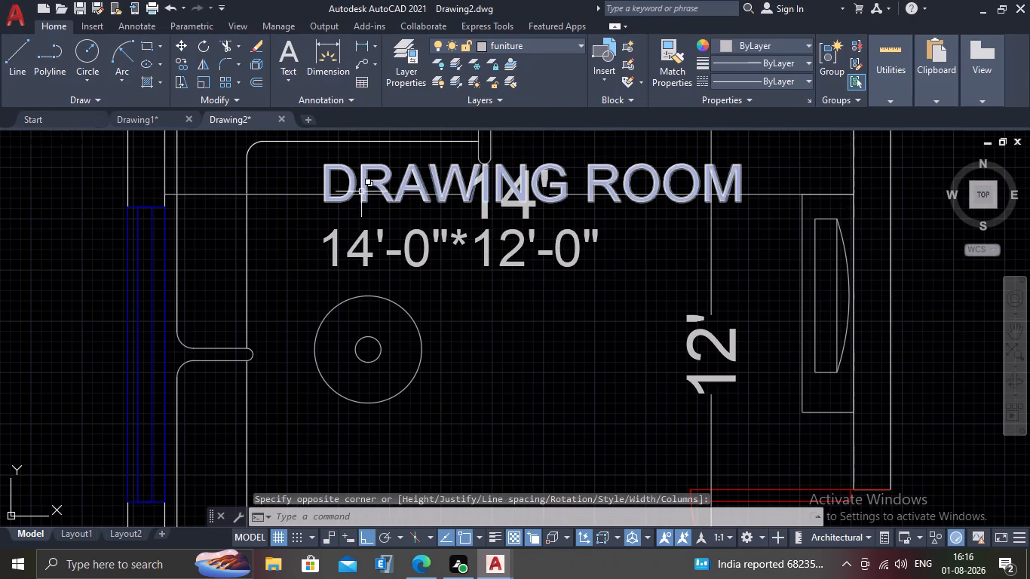
# Move the 14'-0"*12'-0" text about 7 1/2" south and bring the DRAWING ROOM label down directly above it.
pyautogui.click(360, 250)
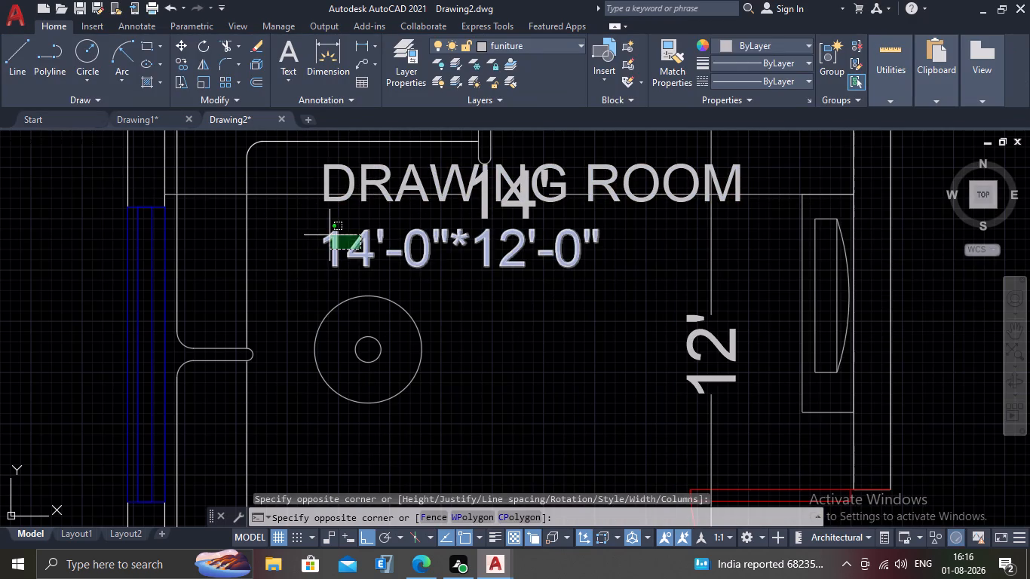
pyautogui.click(327, 233)
pyautogui.click(324, 229)
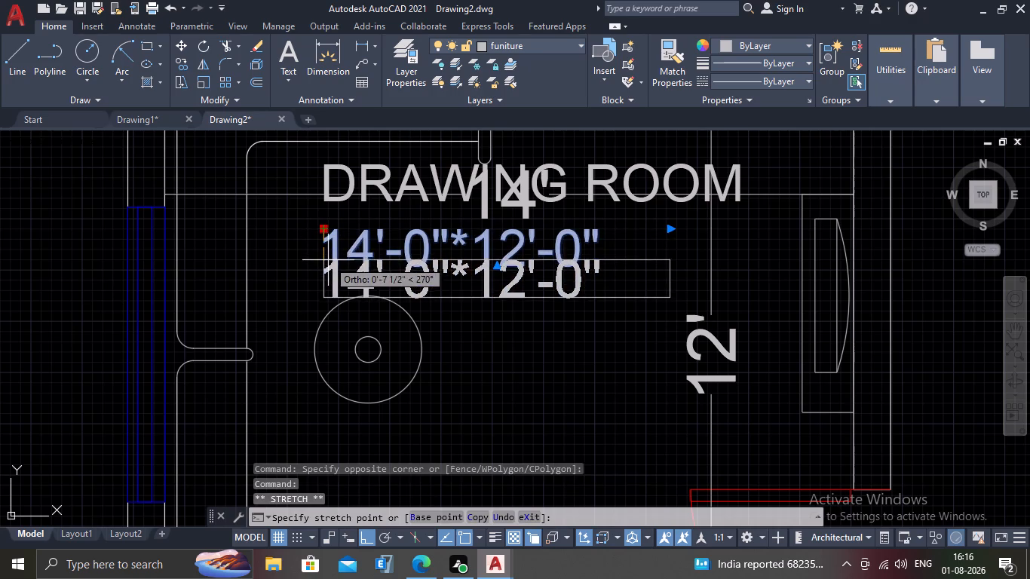
pyautogui.click(328, 260)
pyautogui.click(353, 172)
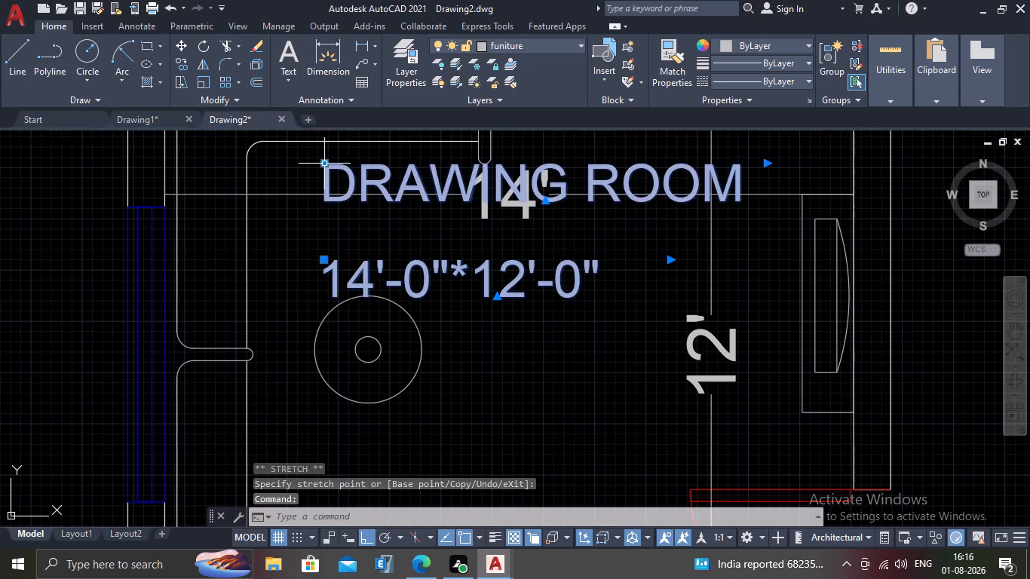
pyautogui.click(327, 161)
pyautogui.click(322, 207)
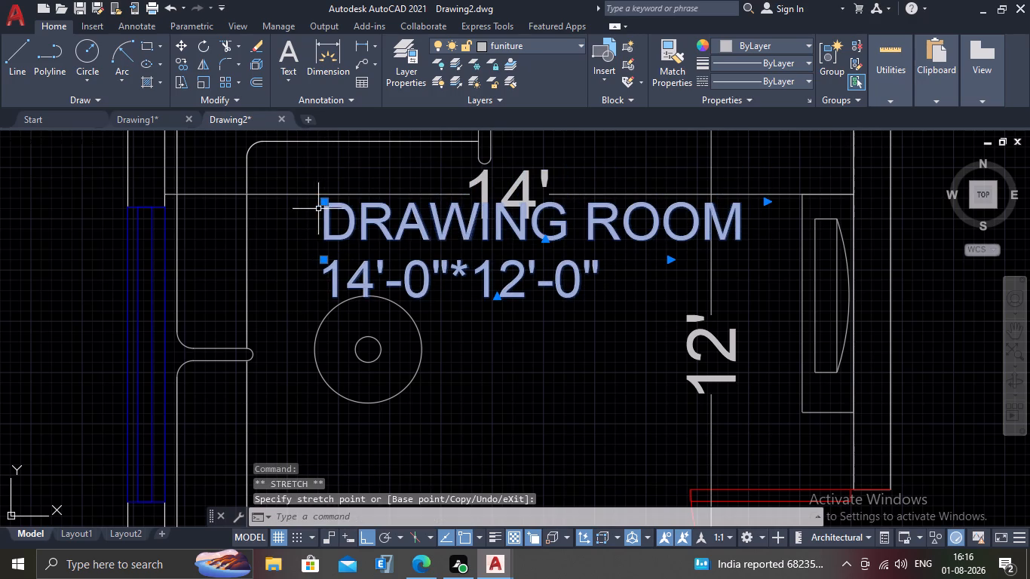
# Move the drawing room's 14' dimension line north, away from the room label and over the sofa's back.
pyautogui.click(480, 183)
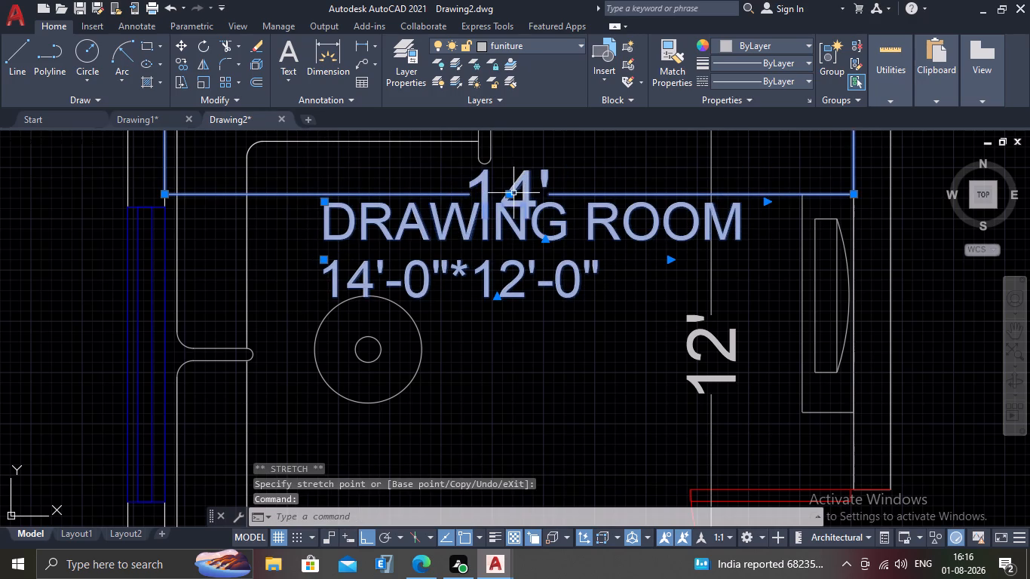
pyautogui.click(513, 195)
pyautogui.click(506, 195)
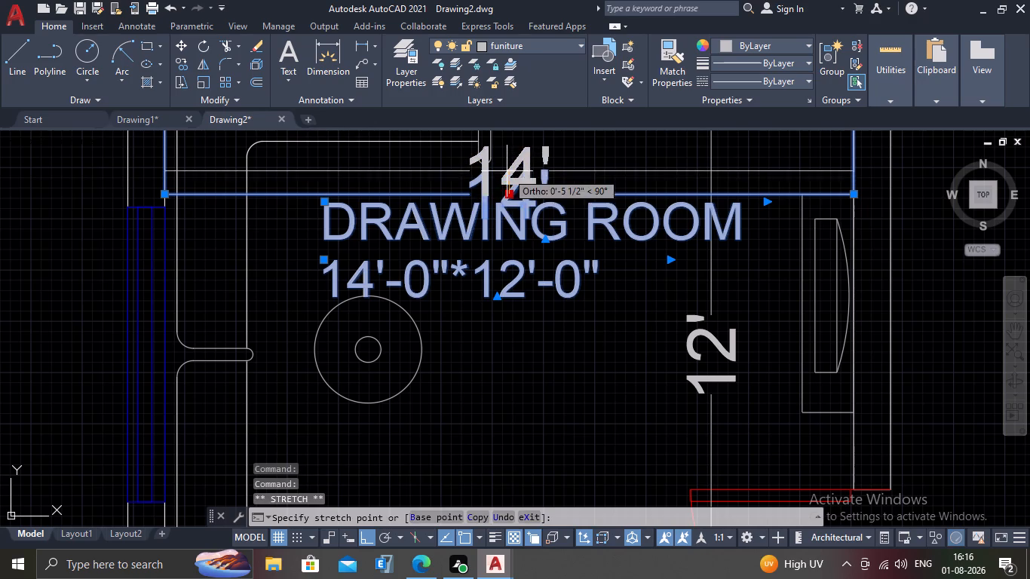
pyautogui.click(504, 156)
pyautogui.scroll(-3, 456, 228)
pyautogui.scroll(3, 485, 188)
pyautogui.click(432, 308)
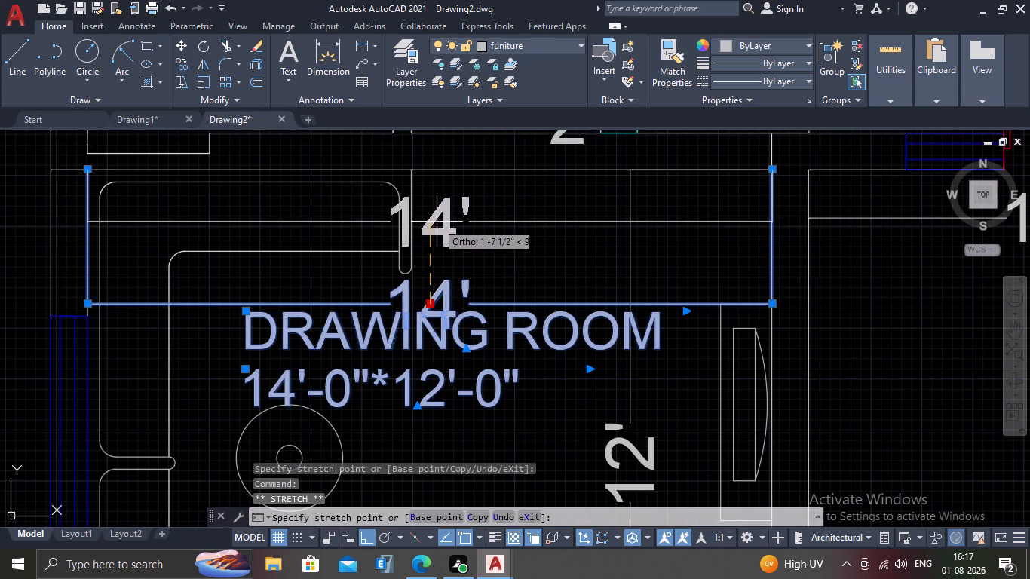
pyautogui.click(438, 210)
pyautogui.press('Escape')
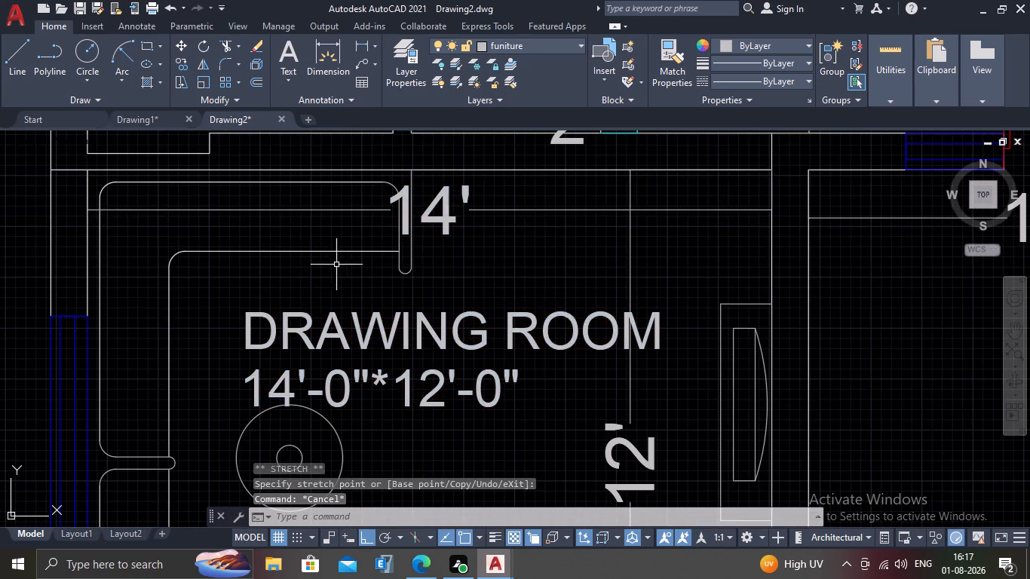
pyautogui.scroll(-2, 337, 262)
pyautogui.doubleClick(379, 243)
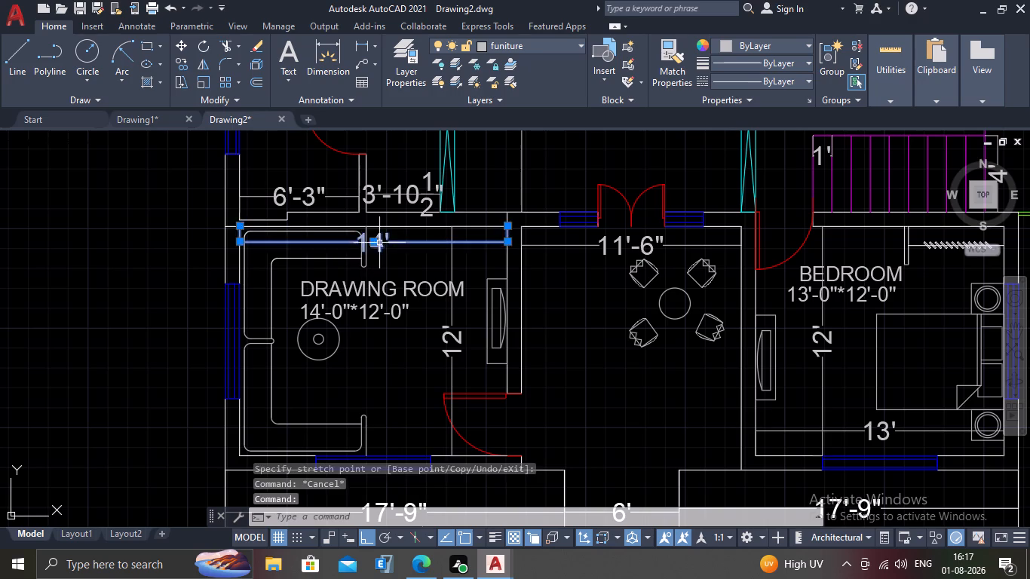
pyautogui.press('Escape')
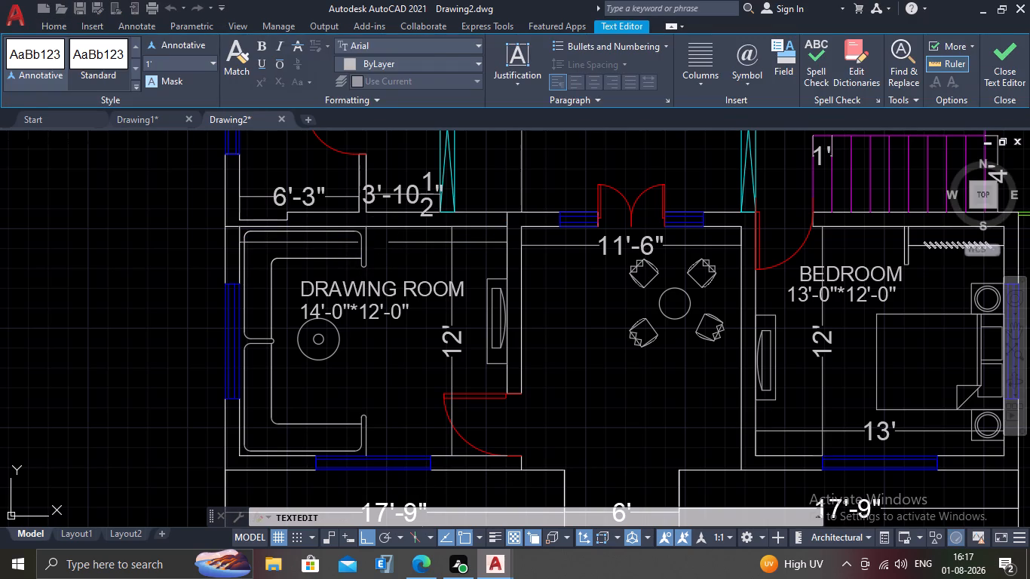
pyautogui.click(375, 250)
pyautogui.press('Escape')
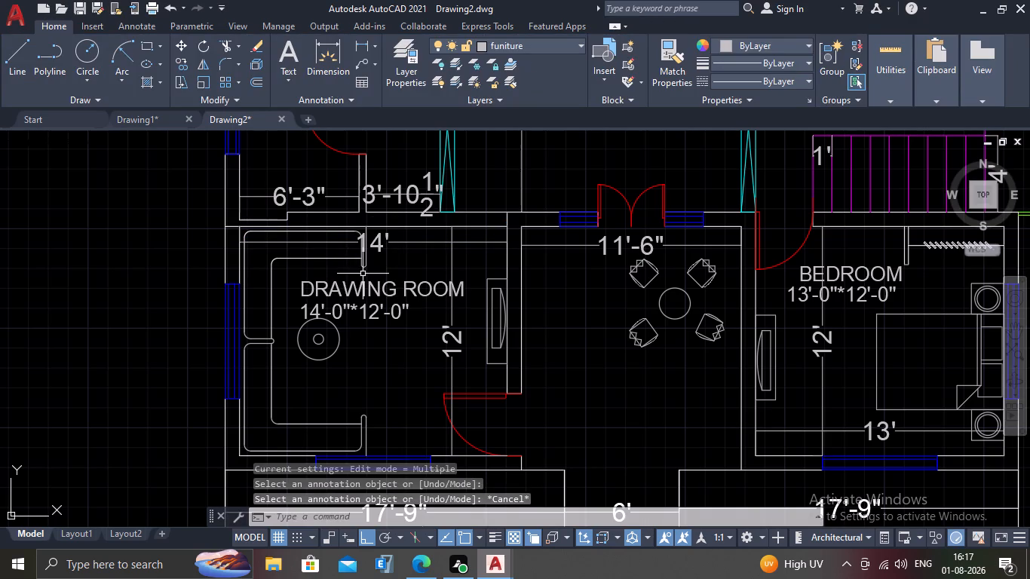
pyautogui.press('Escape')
# Move the drawing room's 14' dimension line straight south, to just below the round table.
pyautogui.click(381, 241)
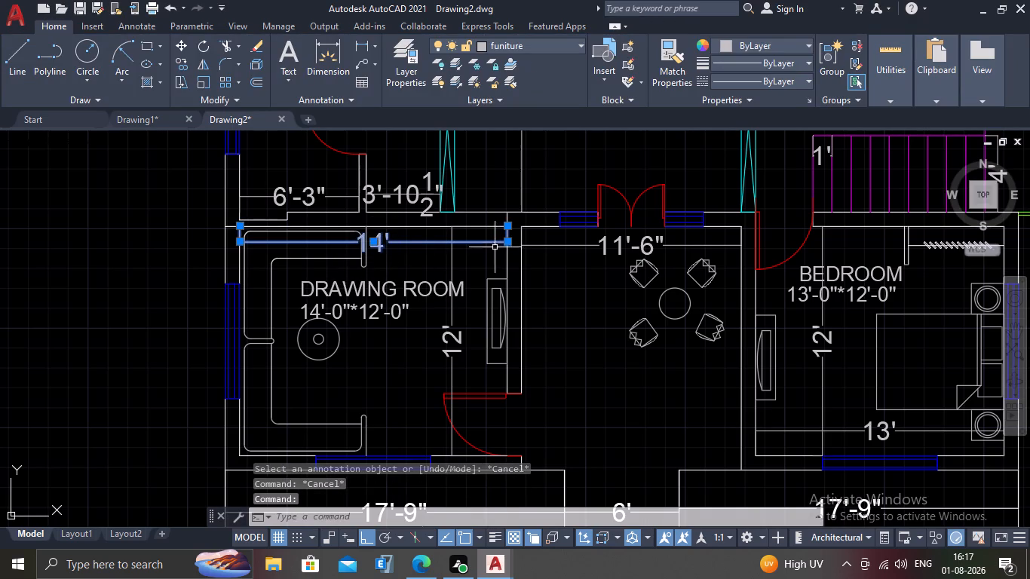
pyautogui.doubleClick(374, 245)
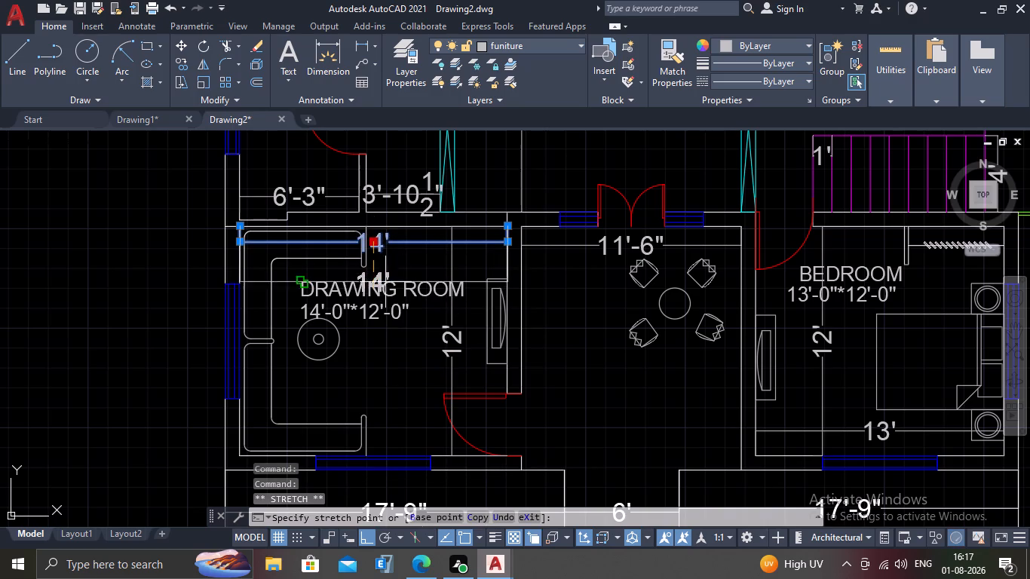
pyautogui.click(377, 372)
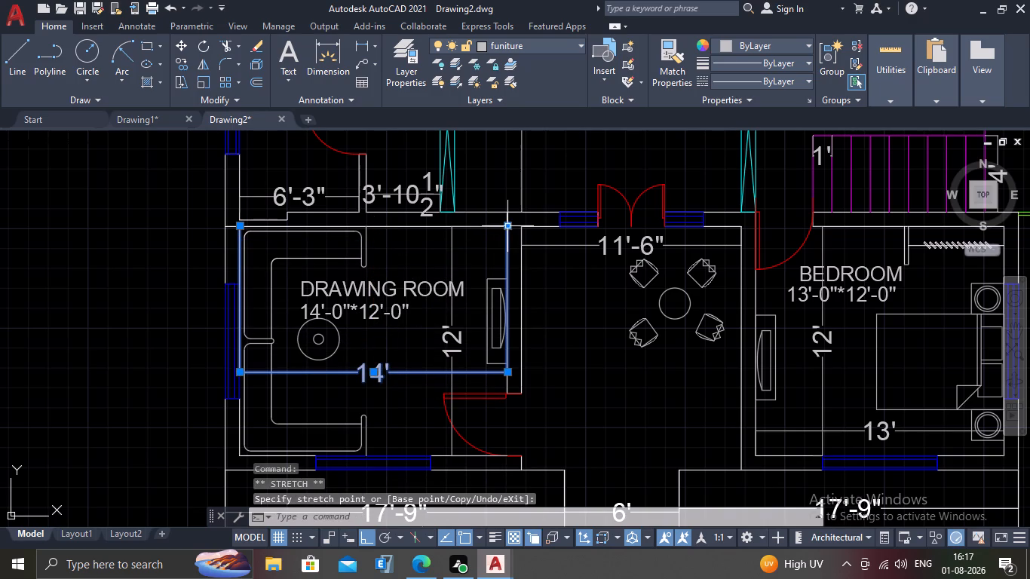
pyautogui.moveTo(508, 222); pyautogui.dragTo(507, 229)
pyautogui.press('Escape')
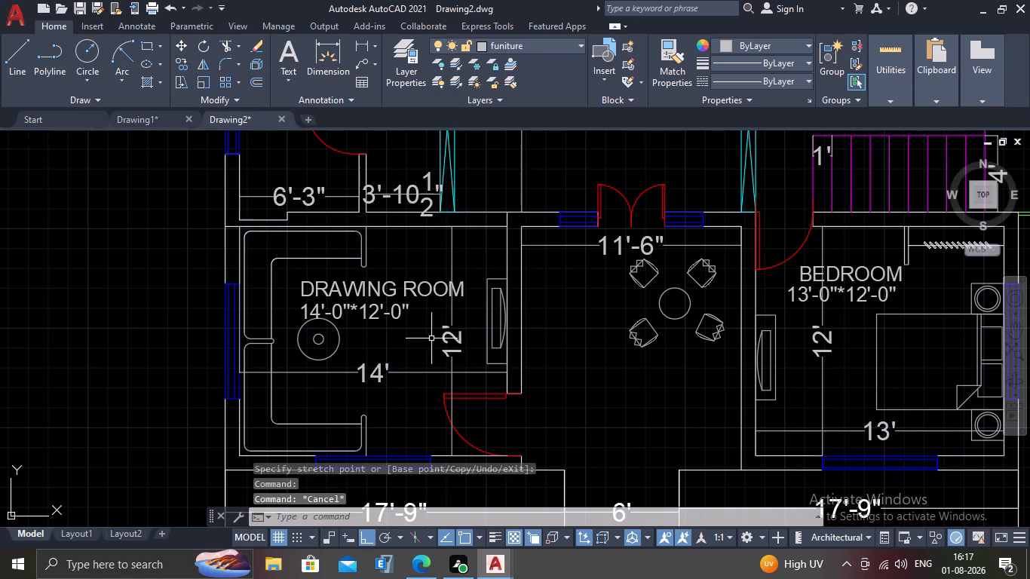
# Create multiline text reading LOBBY in the open space south of the round table with four chairs.
pyautogui.scroll(-1, 303, 317)
pyautogui.scroll(2, 477, 257)
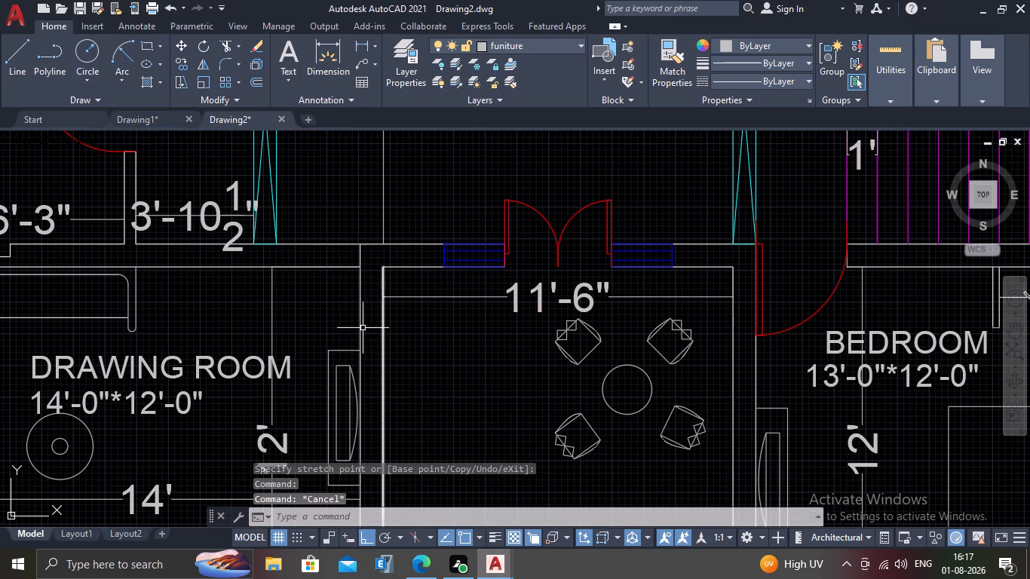
pyautogui.press('Escape')
pyautogui.scroll(-3, 342, 343)
pyautogui.scroll(2, 318, 378)
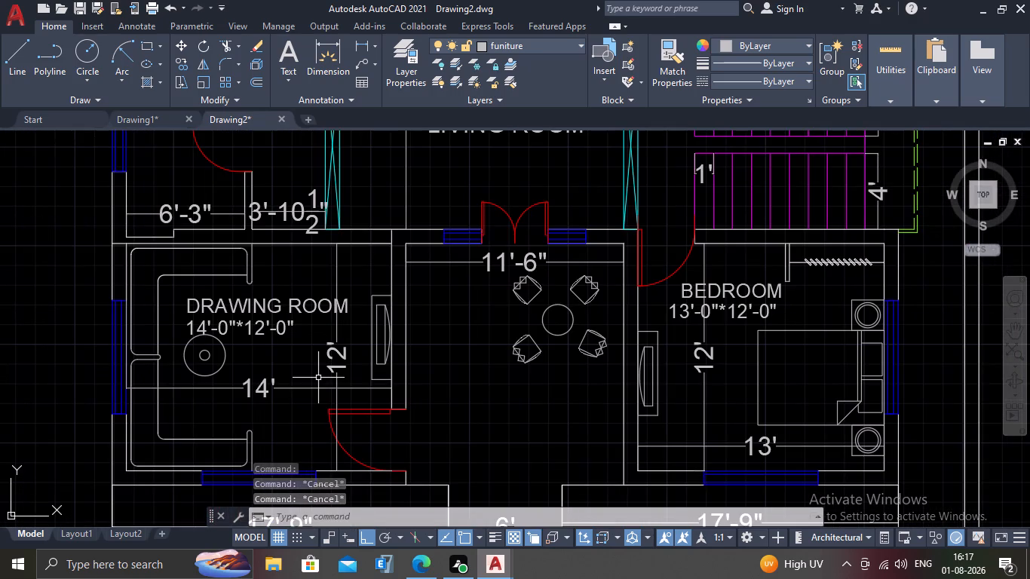
pyautogui.moveTo(428, 389); pyautogui.dragTo(408, 354, button='middle')
pyautogui.scroll(1, 426, 381)
pyautogui.write('MT')
pyautogui.press('Return')
pyautogui.moveTo(421, 339); pyautogui.dragTo(458, 354)
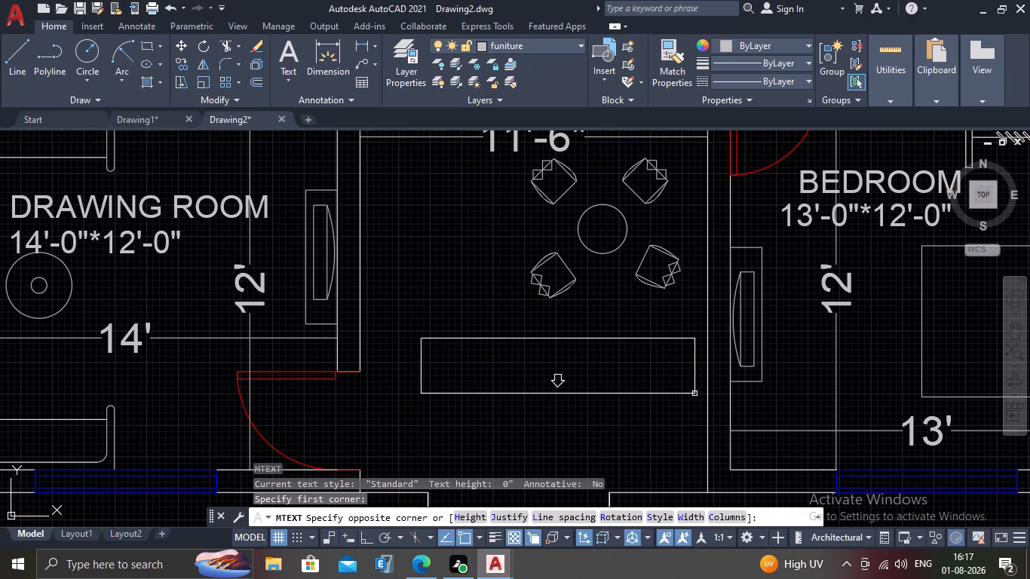
pyautogui.click(694, 394)
pyautogui.press('l')
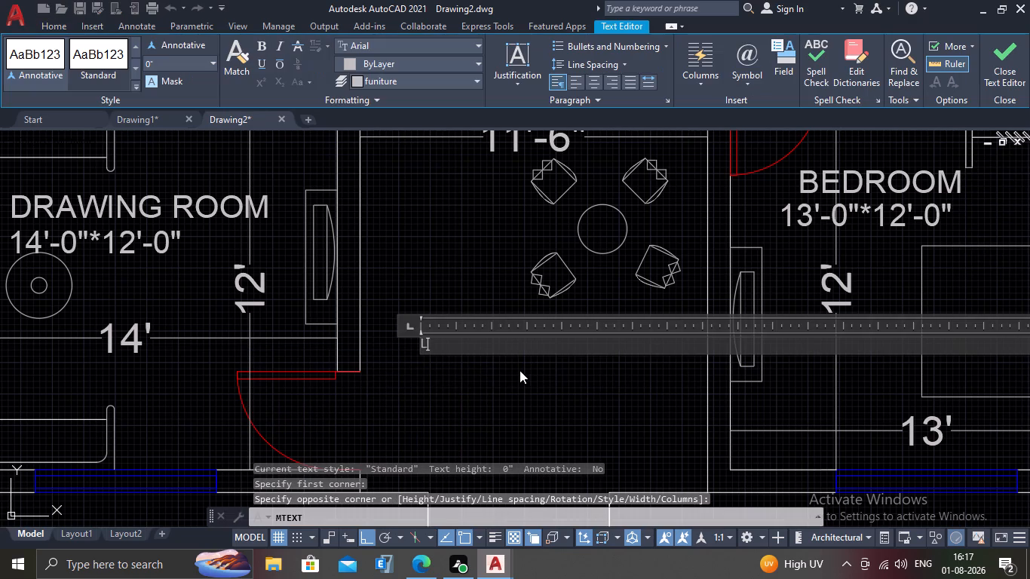
pyautogui.press('o')
pyautogui.write('BBY')
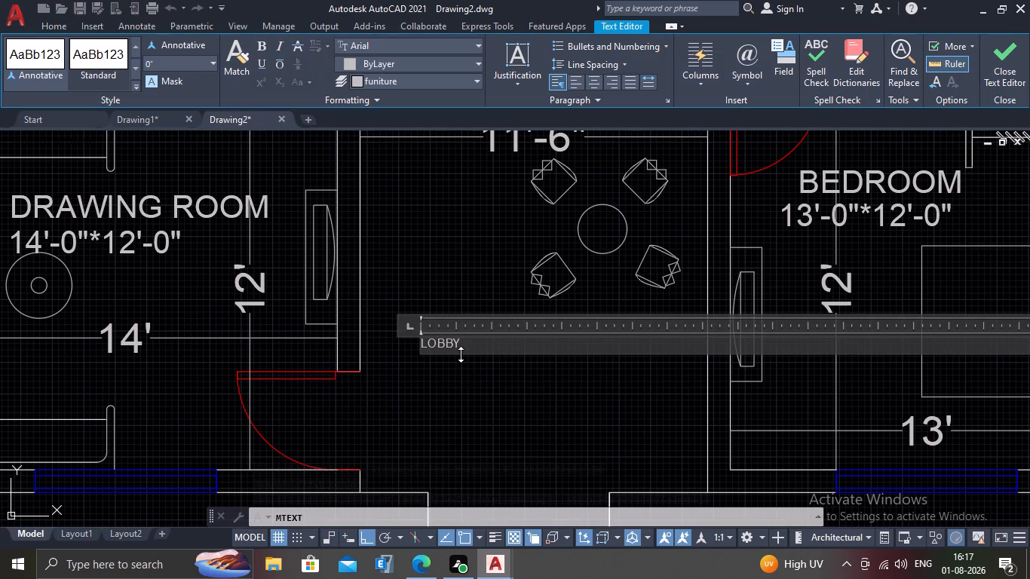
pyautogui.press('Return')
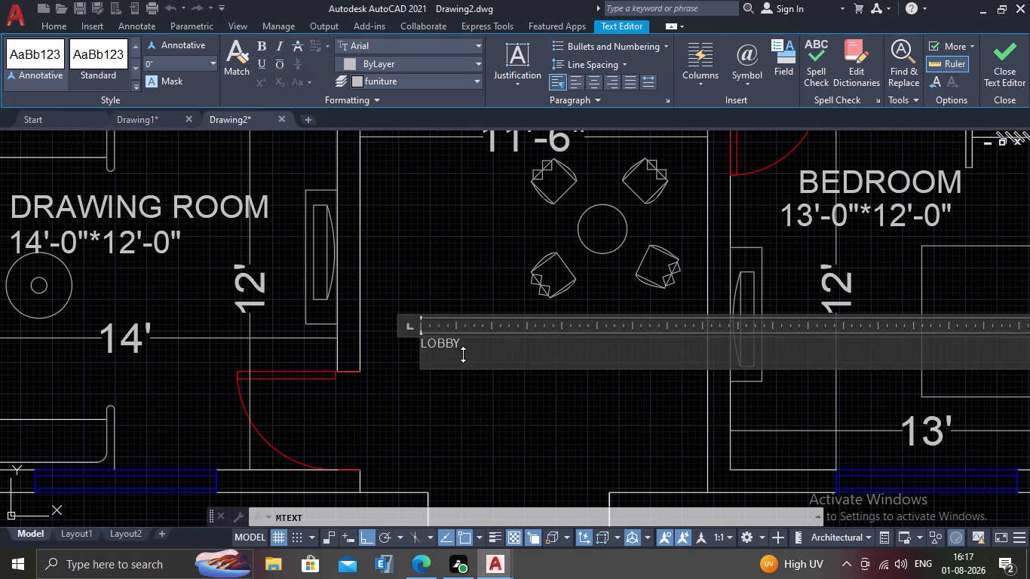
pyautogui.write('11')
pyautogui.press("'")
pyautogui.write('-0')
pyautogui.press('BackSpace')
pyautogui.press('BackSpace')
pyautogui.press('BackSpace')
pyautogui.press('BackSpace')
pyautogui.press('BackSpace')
# Set the height of the whole LOBBY text to 9" and finish editing it.
pyautogui.moveTo(469, 343); pyautogui.dragTo(308, 342)
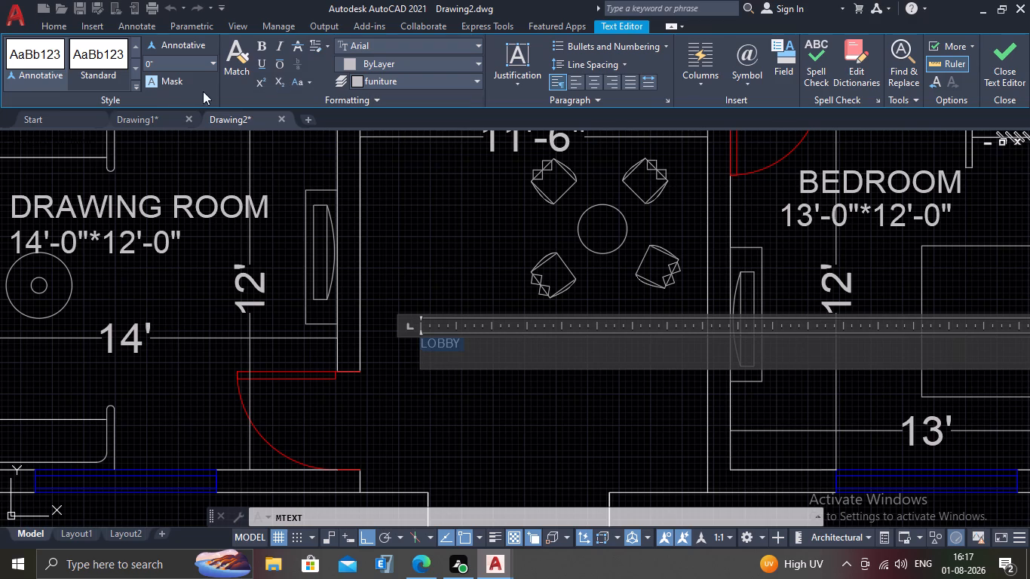
pyautogui.moveTo(163, 59); pyautogui.dragTo(94, 68)
pyautogui.write('9"')
pyautogui.press('Return')
pyautogui.click(489, 266)
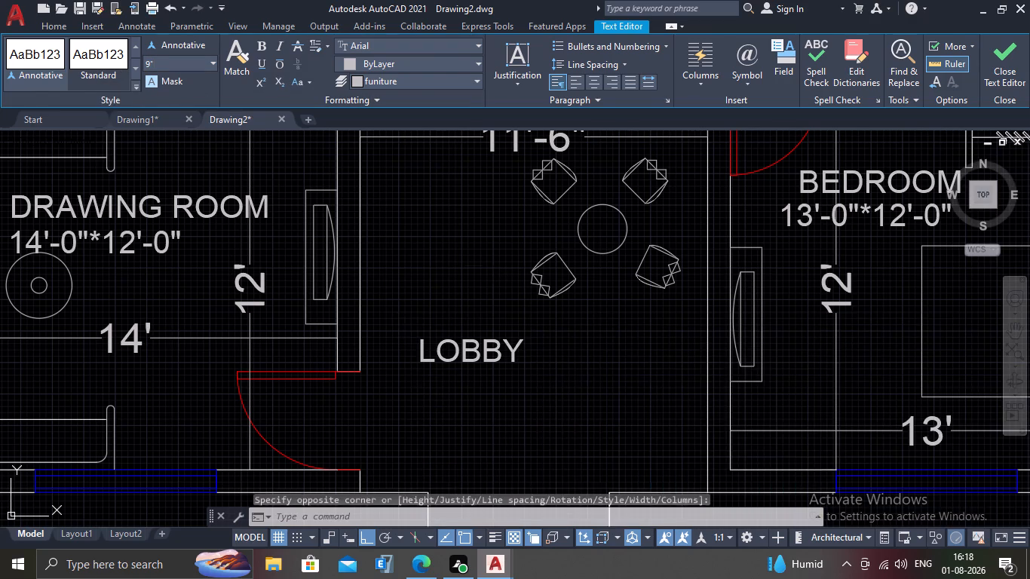
# Move the LOBBY label about 1'-2" straight north, closer to the round table with four chairs.
pyautogui.scroll(-2, 431, 241)
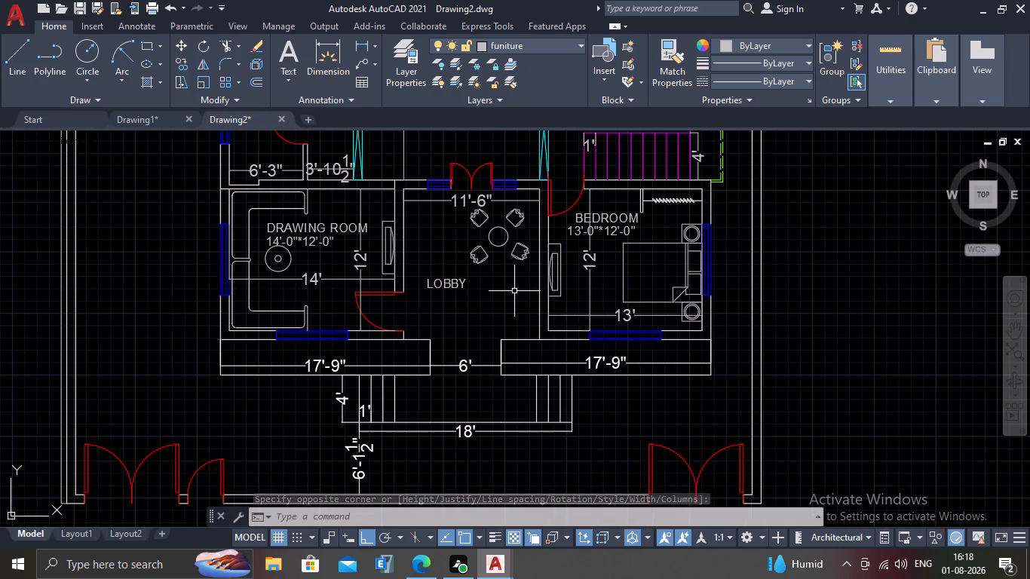
pyautogui.scroll(2, 452, 267)
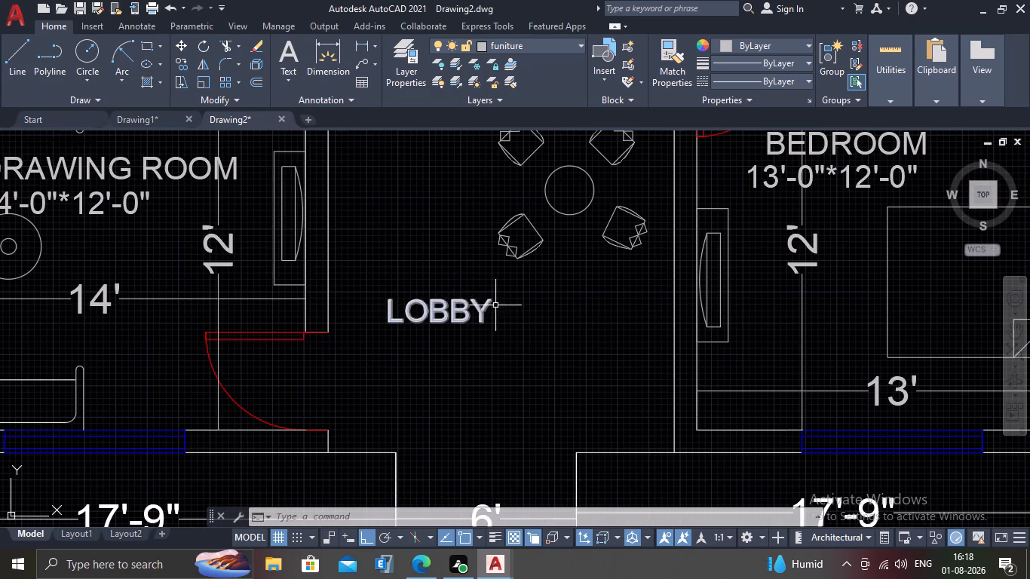
pyautogui.click(501, 298)
pyautogui.click(386, 345)
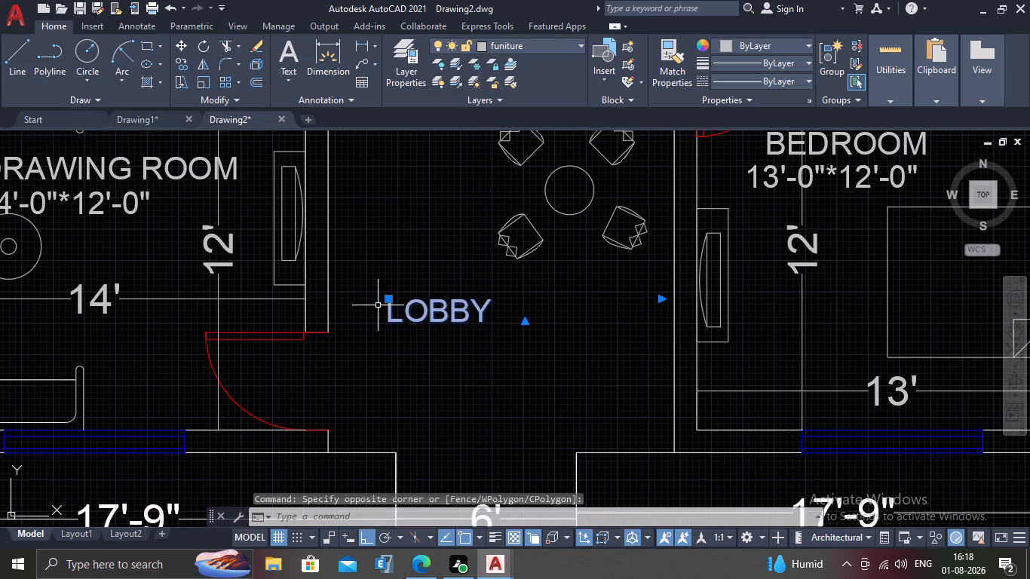
pyautogui.click(385, 302)
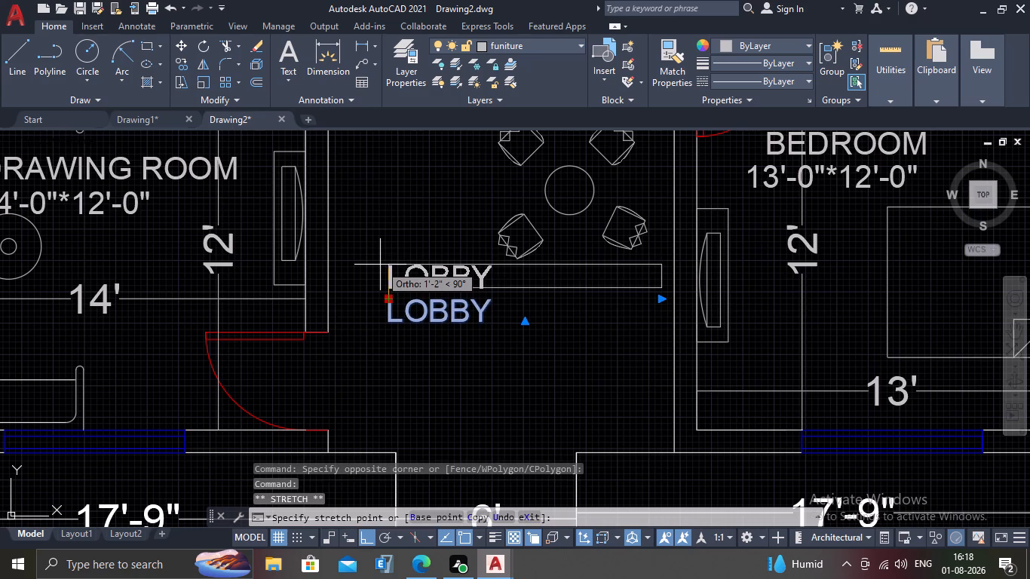
pyautogui.click(380, 265)
pyautogui.press('Escape')
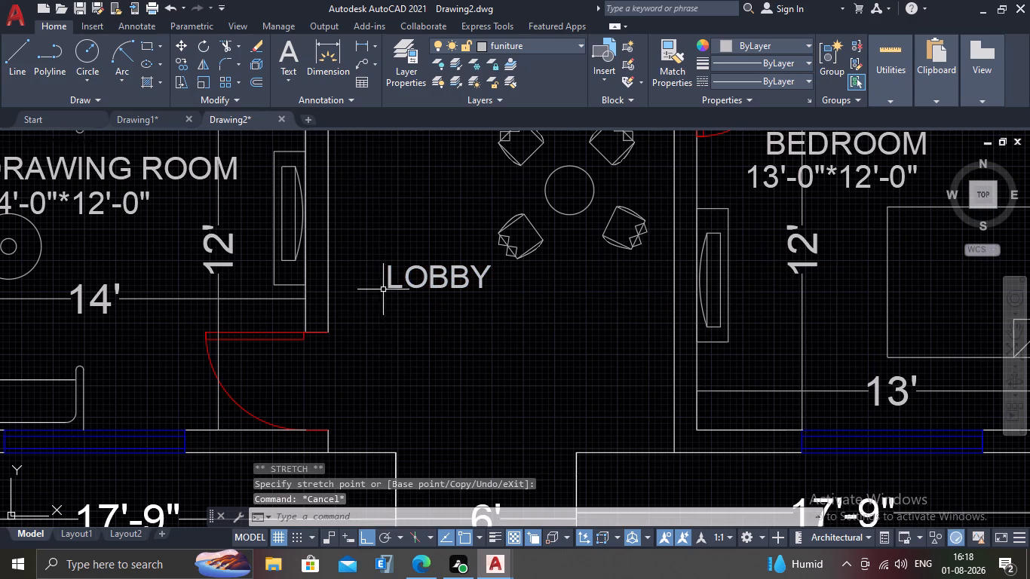
# Create multiline text reading 11'-6"*12'-0" directly beneath the LOBBY label.
pyautogui.scroll(-1, 382, 287)
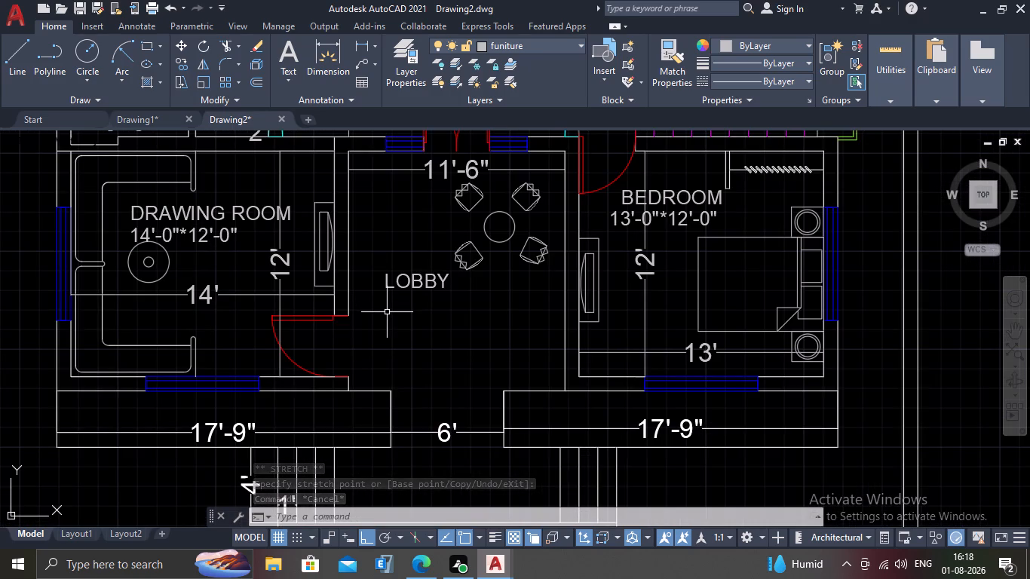
pyautogui.write('MT')
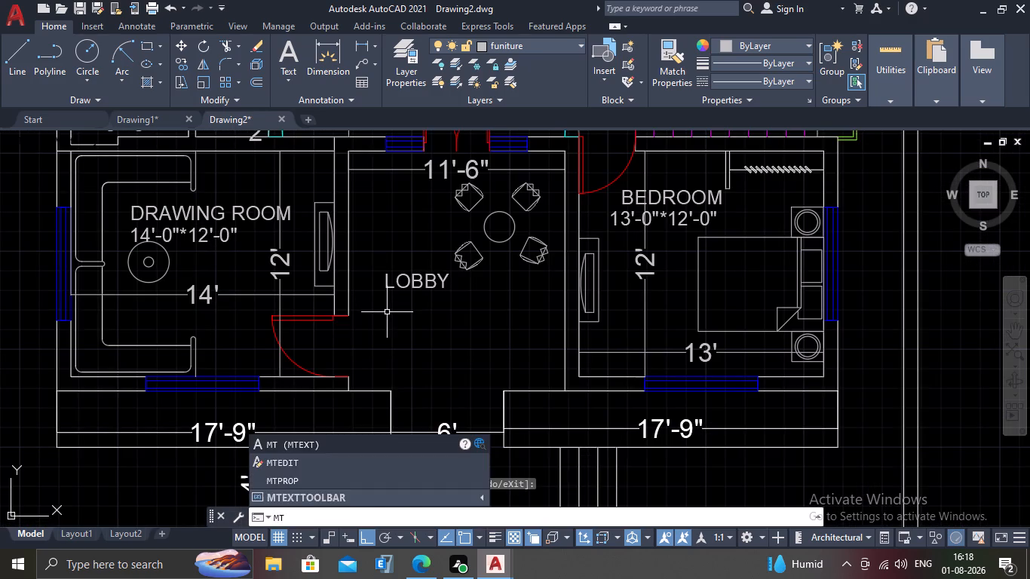
pyautogui.press('Return')
pyautogui.doubleClick(382, 300)
pyautogui.click(523, 331)
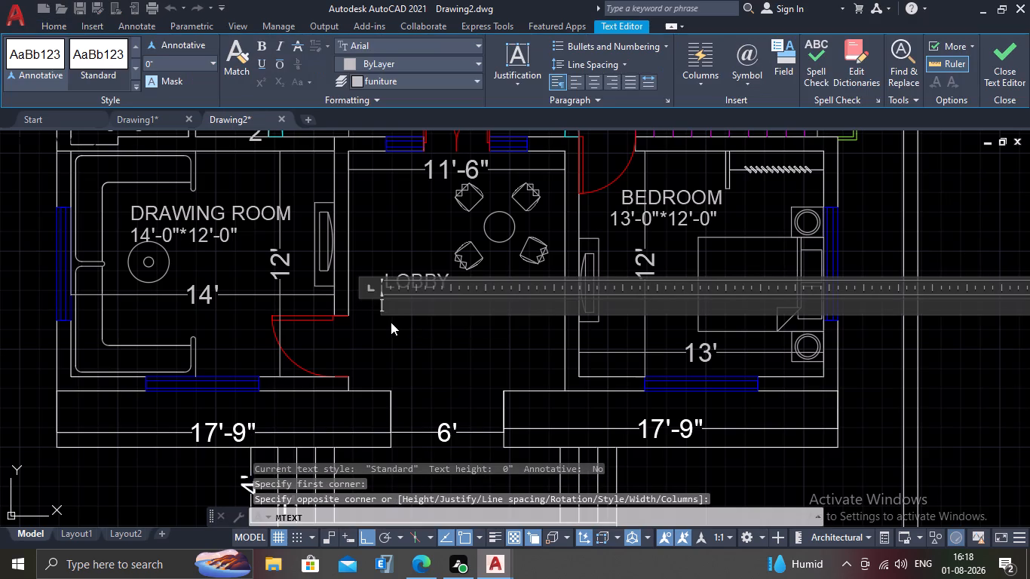
pyautogui.write('11')
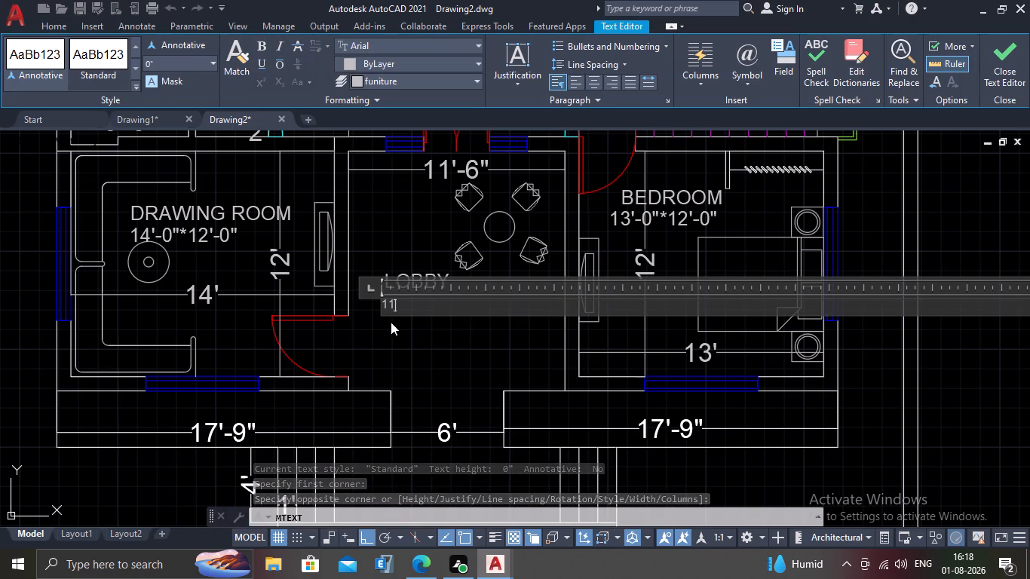
pyautogui.press("'")
pyautogui.press('-')
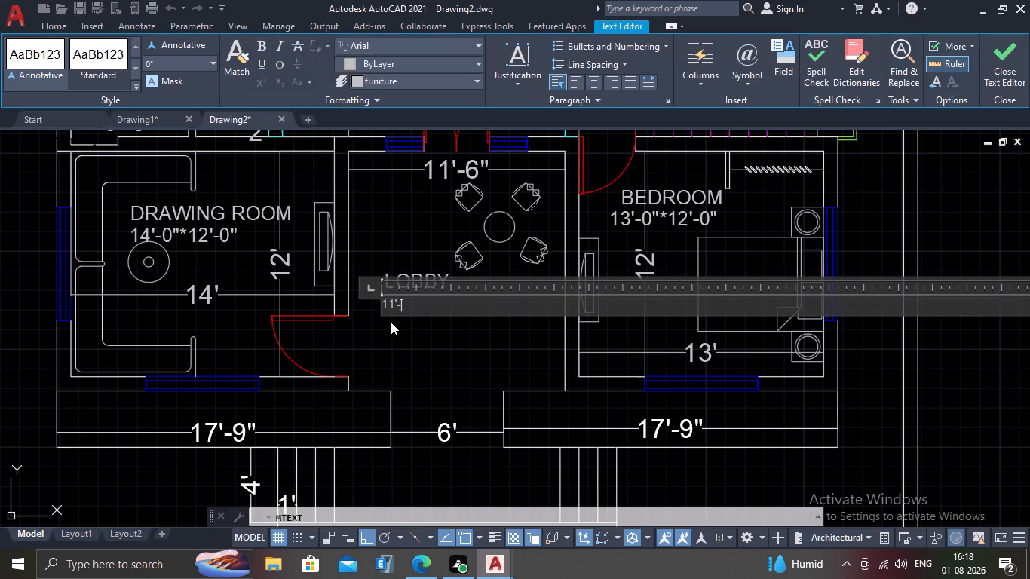
pyautogui.write('6"')
pyautogui.hotkey('shift', '*')
pyautogui.write('12')
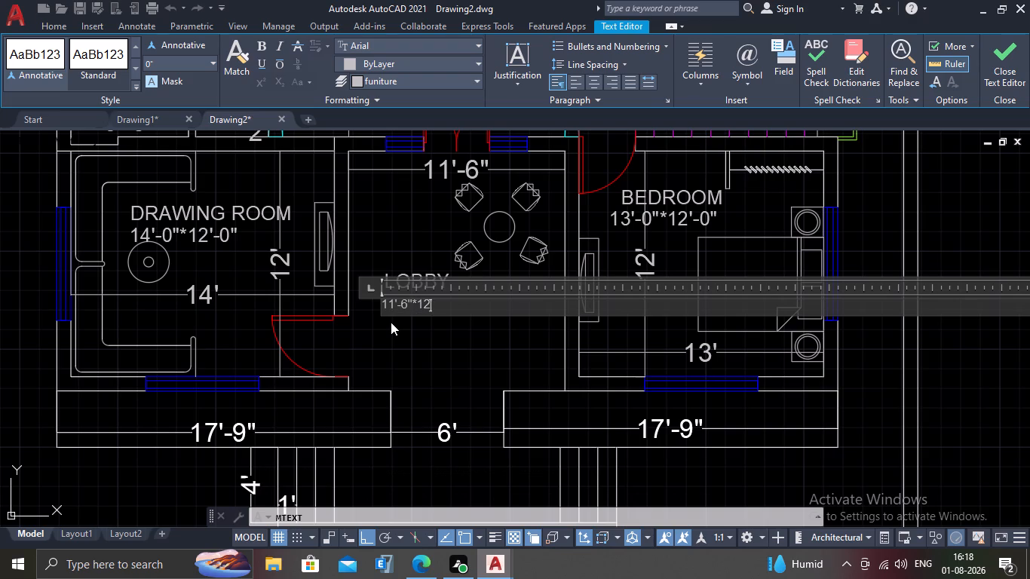
pyautogui.write('\'-0"')
# Set the height of the whole lobby size text to 9" and finish editing it.
pyautogui.moveTo(456, 301); pyautogui.dragTo(312, 305)
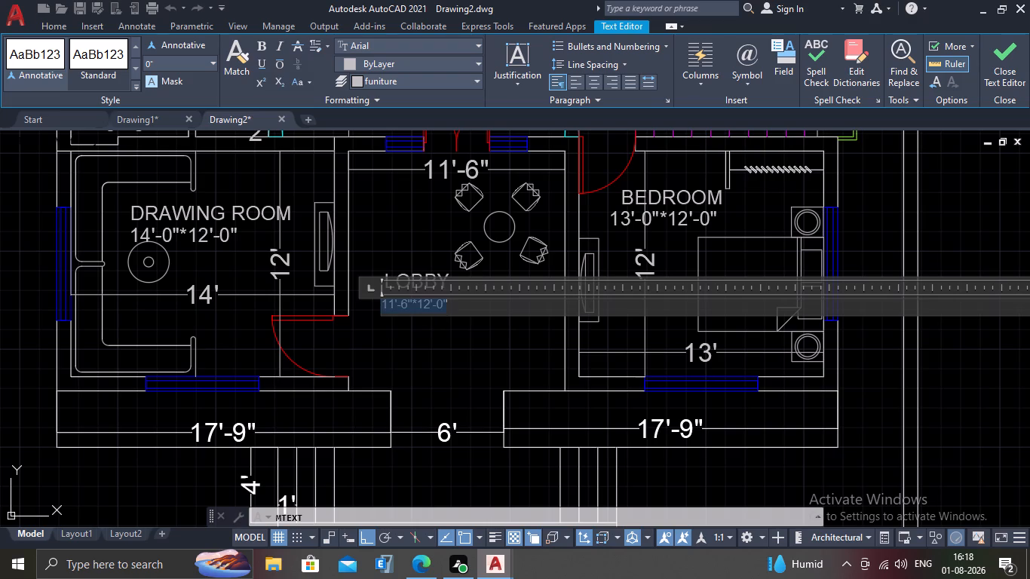
pyautogui.moveTo(312, 305); pyautogui.dragTo(263, 305)
pyautogui.moveTo(187, 60); pyautogui.dragTo(48, 68)
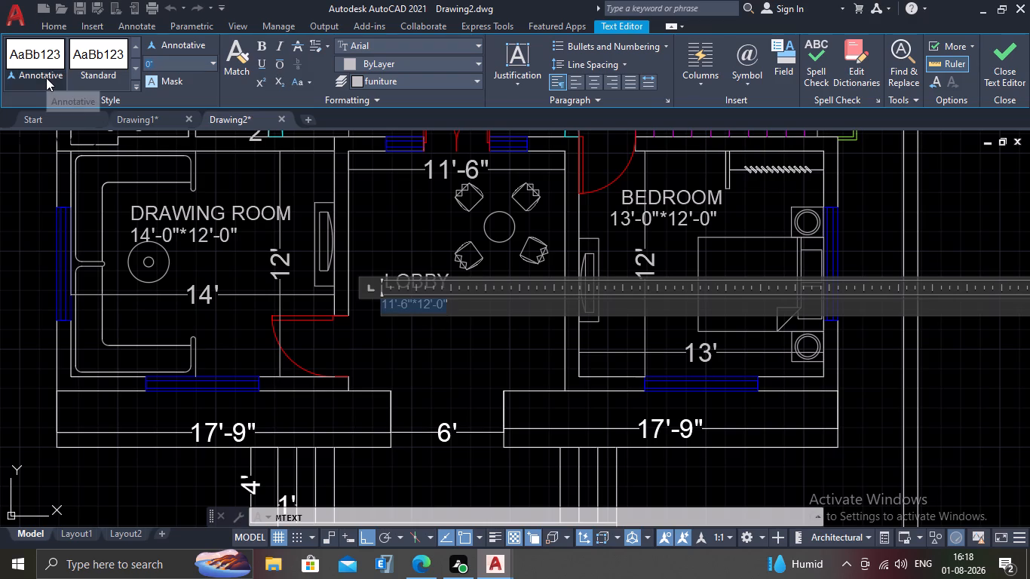
pyautogui.write('9"')
pyautogui.press('Return')
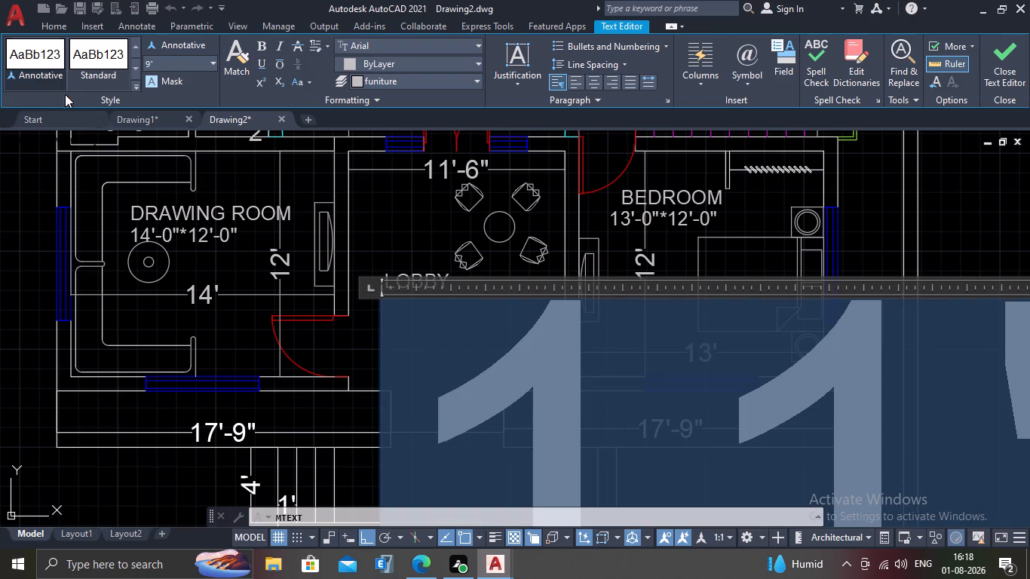
pyautogui.click(369, 249)
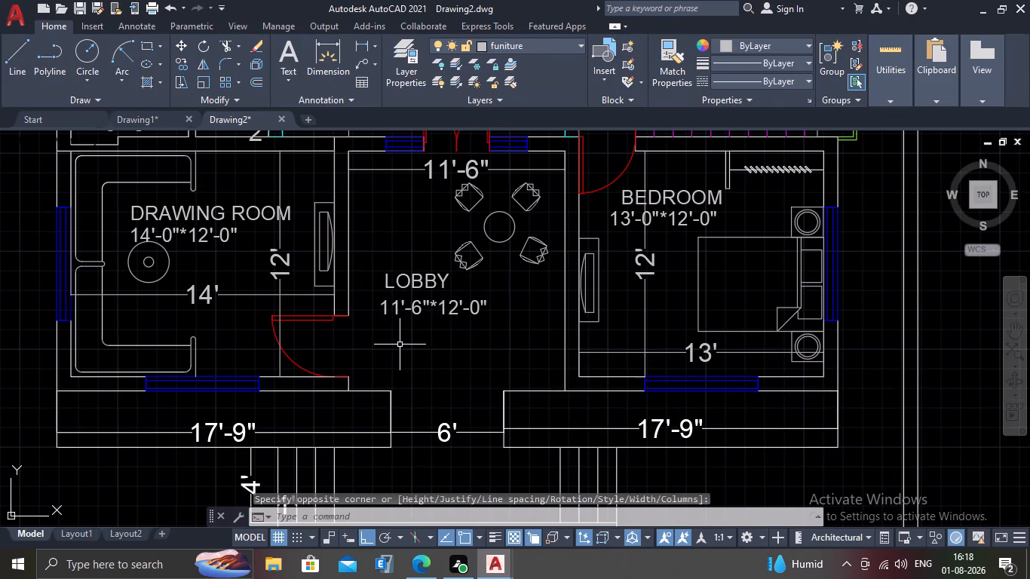
# Create multiline text reading 15'-0"*21'-7 1/2" directly beneath the LIVING ROOM label, with the 1/2 as a stacked fraction.
pyautogui.scroll(-1, 400, 345)
pyautogui.moveTo(415, 338); pyautogui.dragTo(383, 325, button='middle')
pyautogui.scroll(-1, 387, 329)
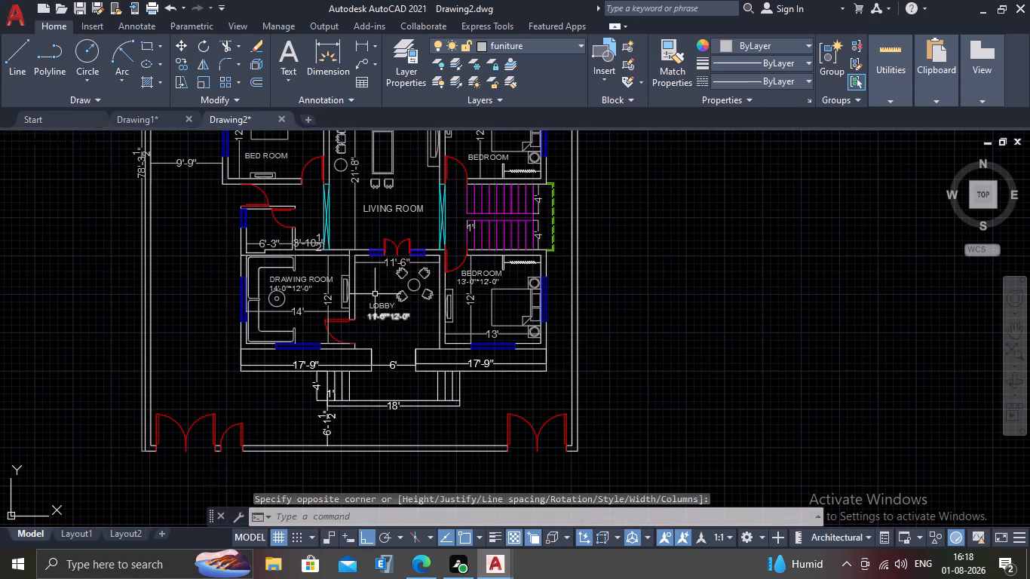
pyautogui.moveTo(394, 285); pyautogui.dragTo(391, 329, button='middle')
pyautogui.scroll(1, 380, 261)
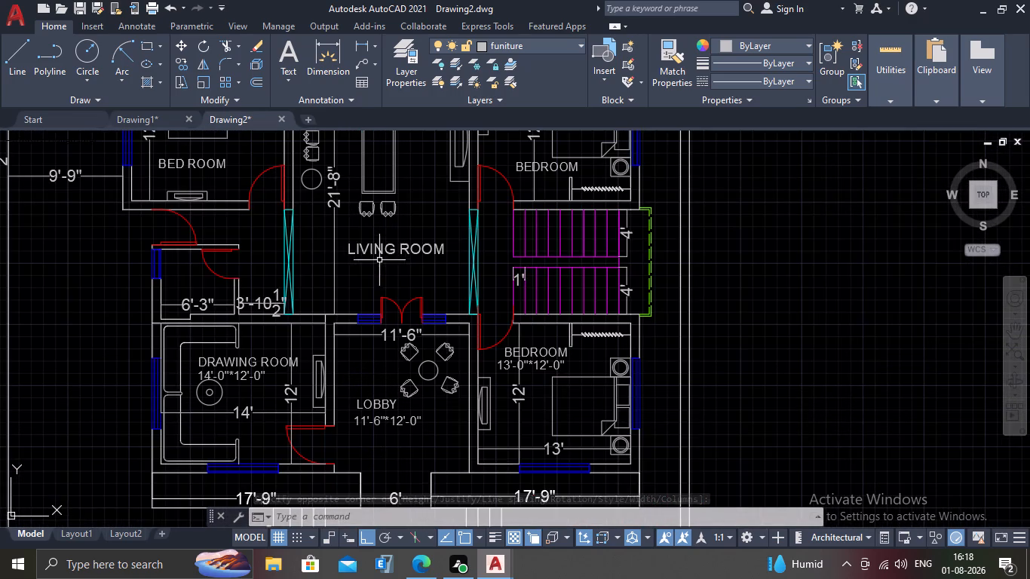
pyautogui.moveTo(360, 259); pyautogui.dragTo(351, 298, button='middle')
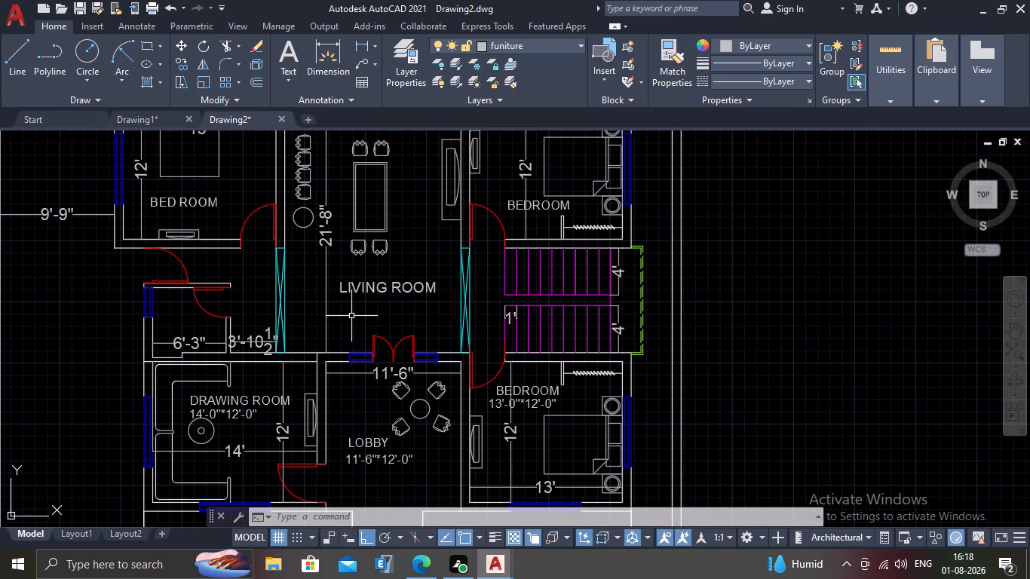
pyautogui.write('MT')
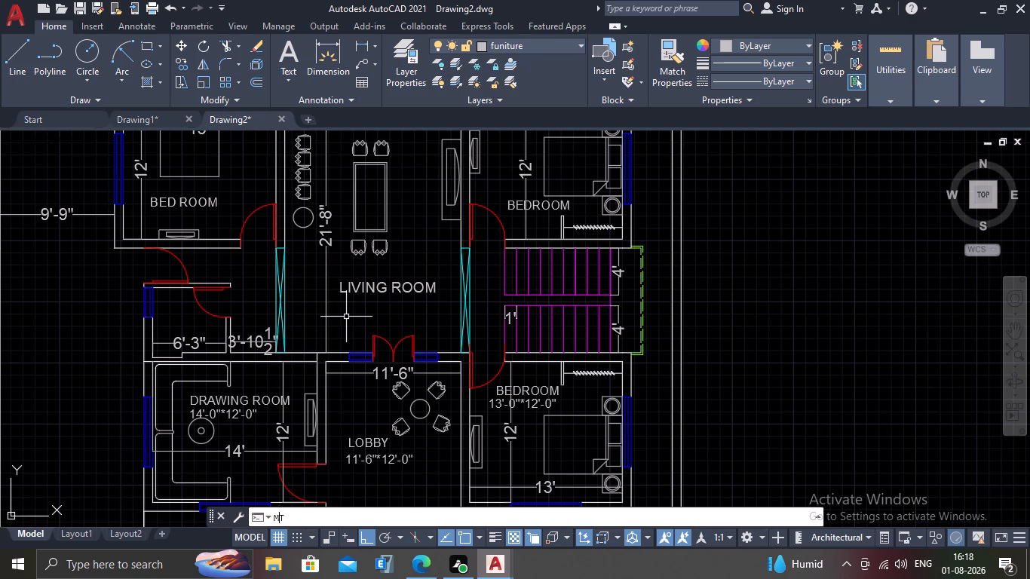
pyautogui.press('Return')
pyautogui.scroll(4, 346, 317)
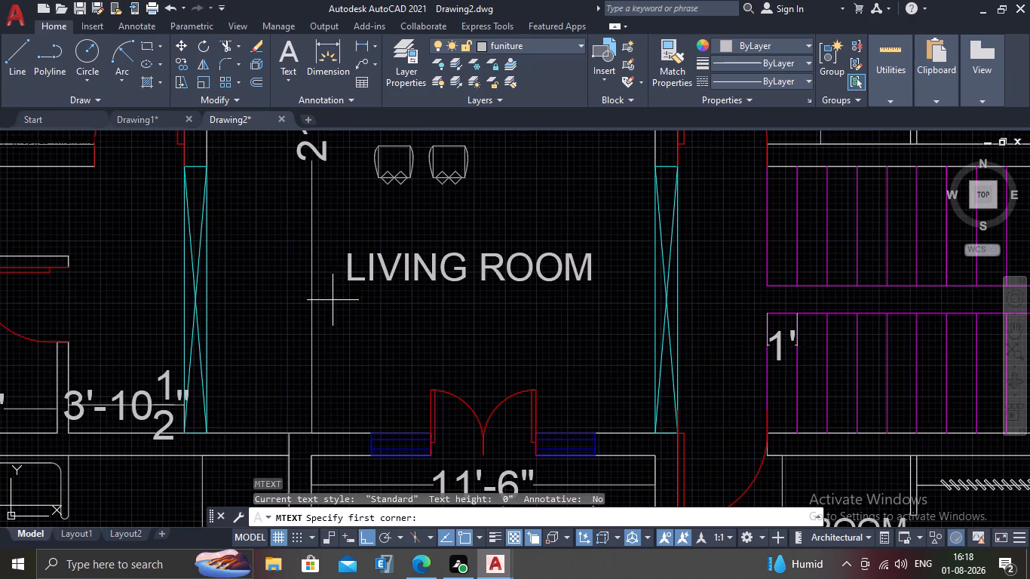
pyautogui.scroll(1, 333, 311)
pyautogui.click(355, 290)
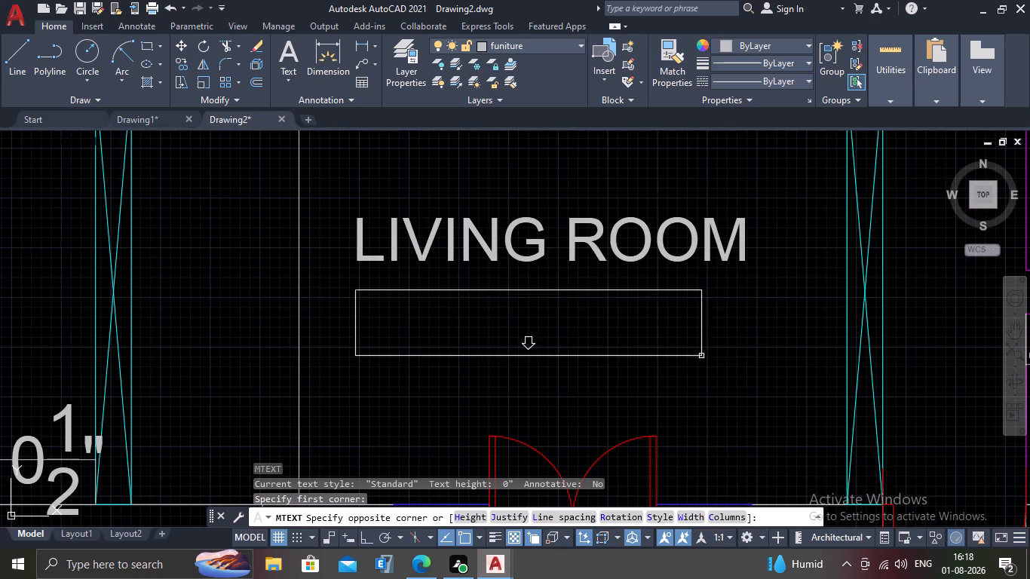
pyautogui.click(761, 356)
pyautogui.scroll(-2, 483, 313)
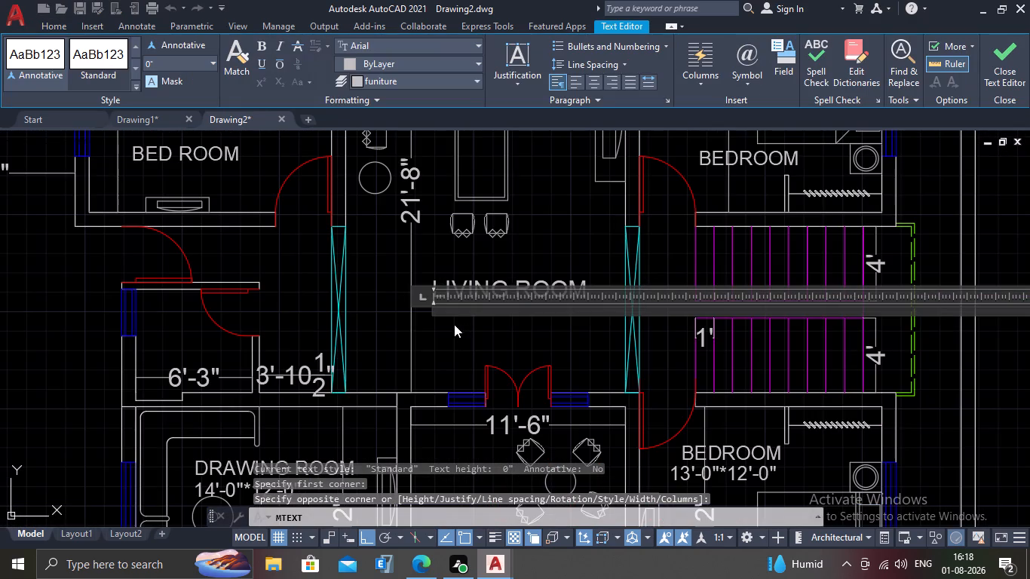
pyautogui.scroll(-1, 474, 320)
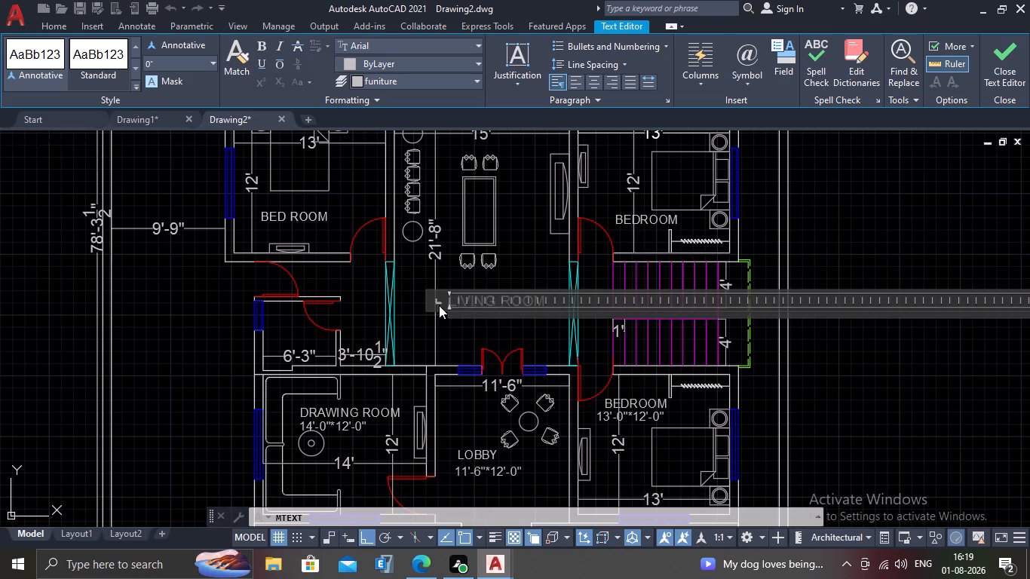
pyautogui.moveTo(447, 266); pyautogui.dragTo(389, 289, button='middle')
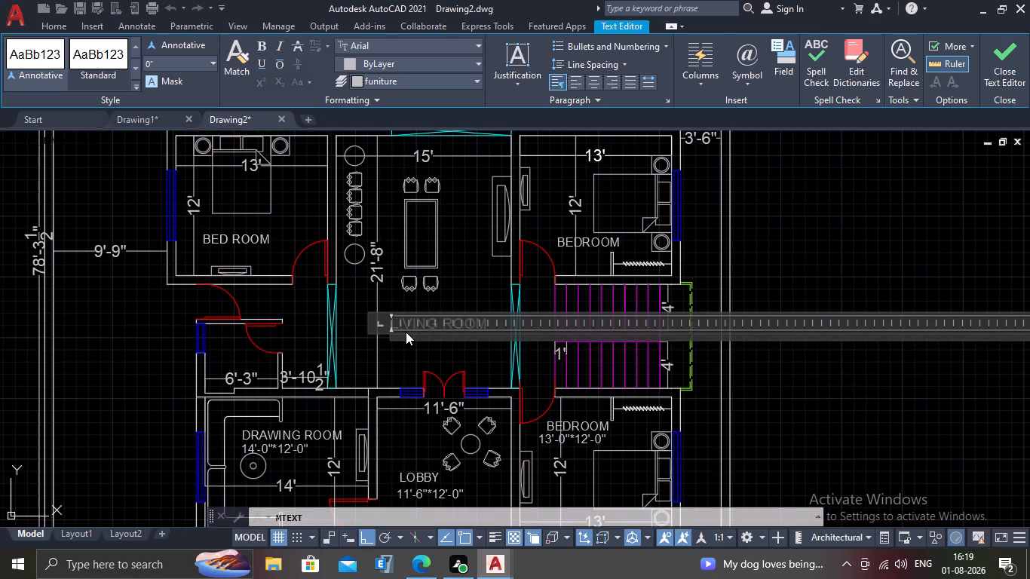
pyautogui.write('15')
pyautogui.scroll(3, 406, 332)
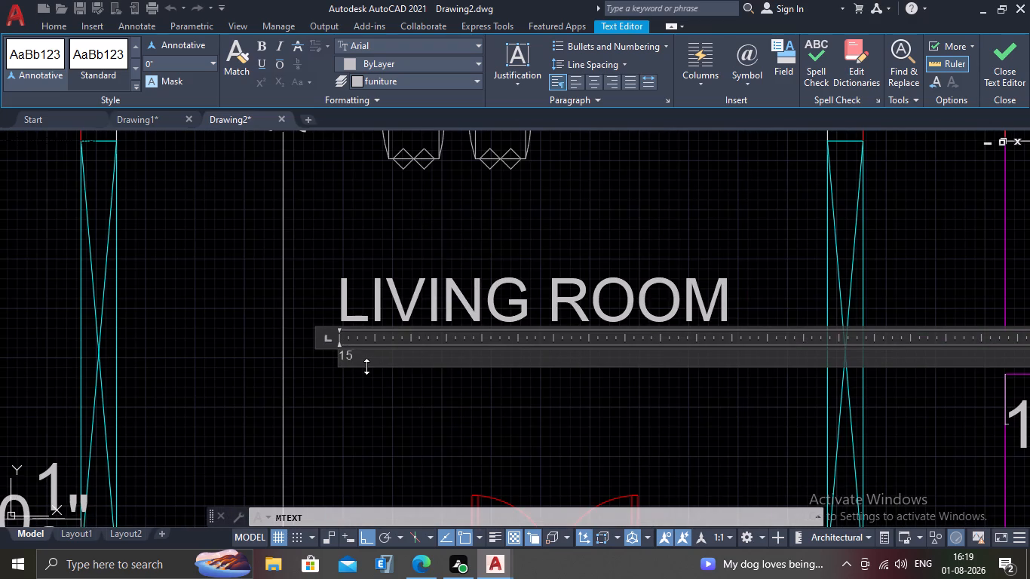
pyautogui.press("'")
pyautogui.scroll(1, 366, 366)
pyautogui.write('-0')
pyautogui.hotkey('shift', '"')
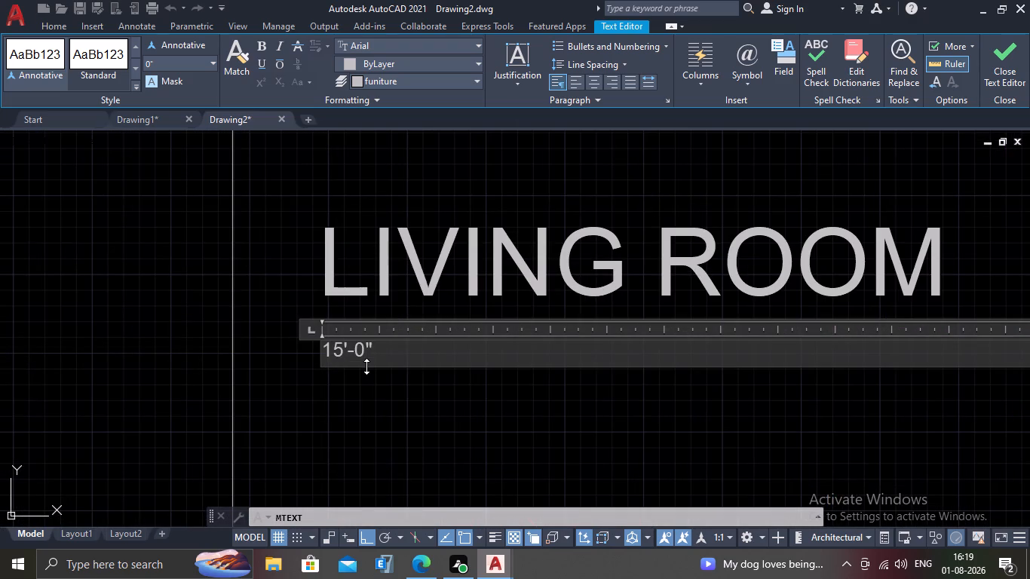
pyautogui.hotkey('shift', '*')
pyautogui.write("21'")
pyautogui.press('-')
pyautogui.press('7')
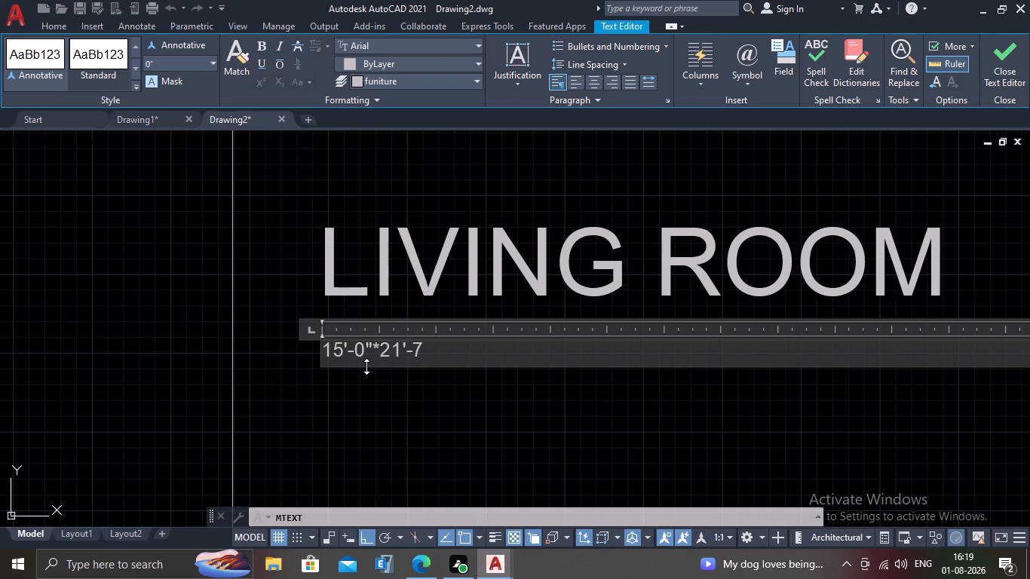
pyautogui.press('space')
pyautogui.write('1')
pyautogui.press('/')
pyautogui.press('2')
pyautogui.press('Return')
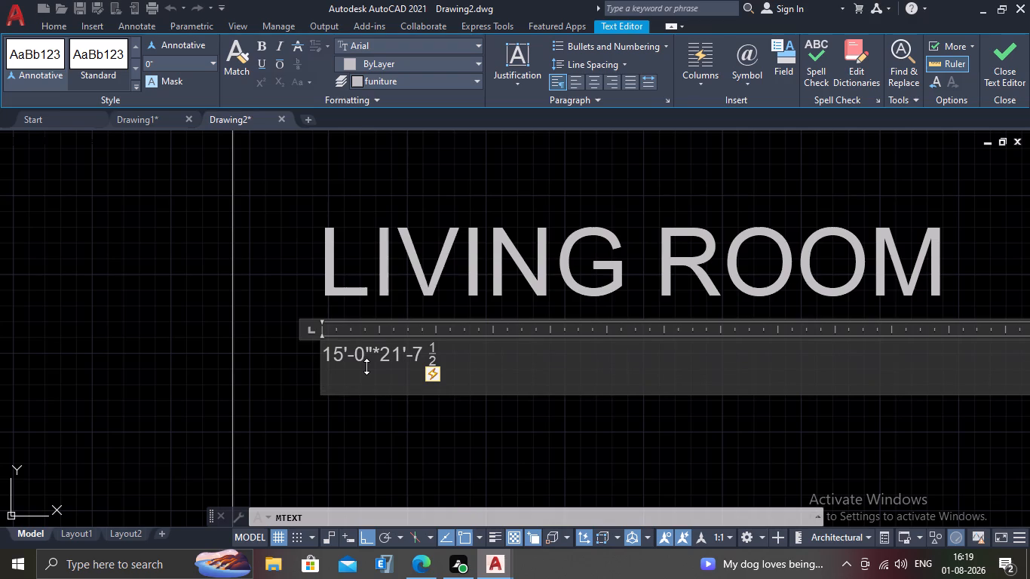
pyautogui.click(458, 354)
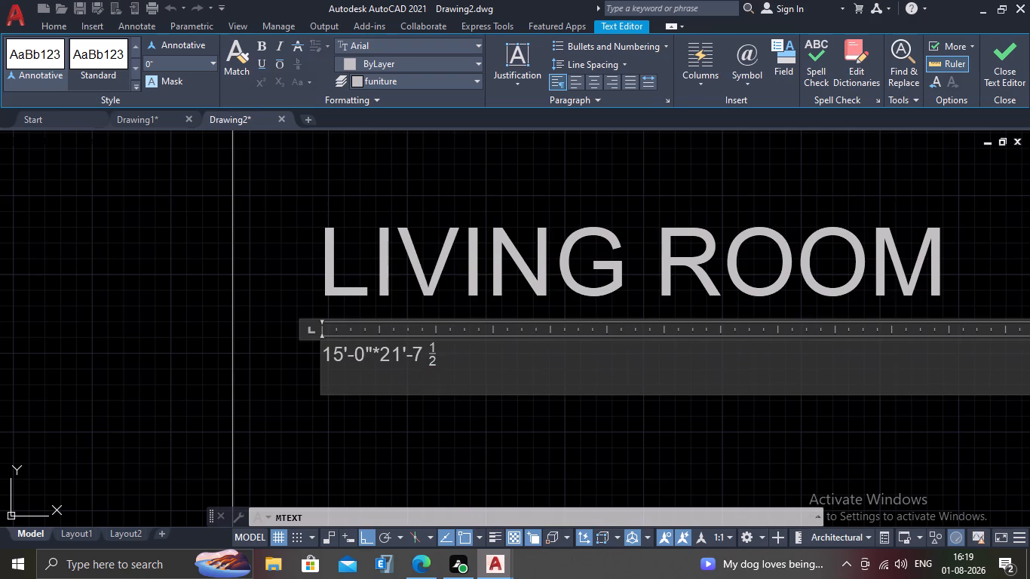
pyautogui.hotkey('shift', '"')
# Set the height of the whole living room size text to 9" and finish editing it.
pyautogui.moveTo(464, 351); pyautogui.dragTo(397, 351)
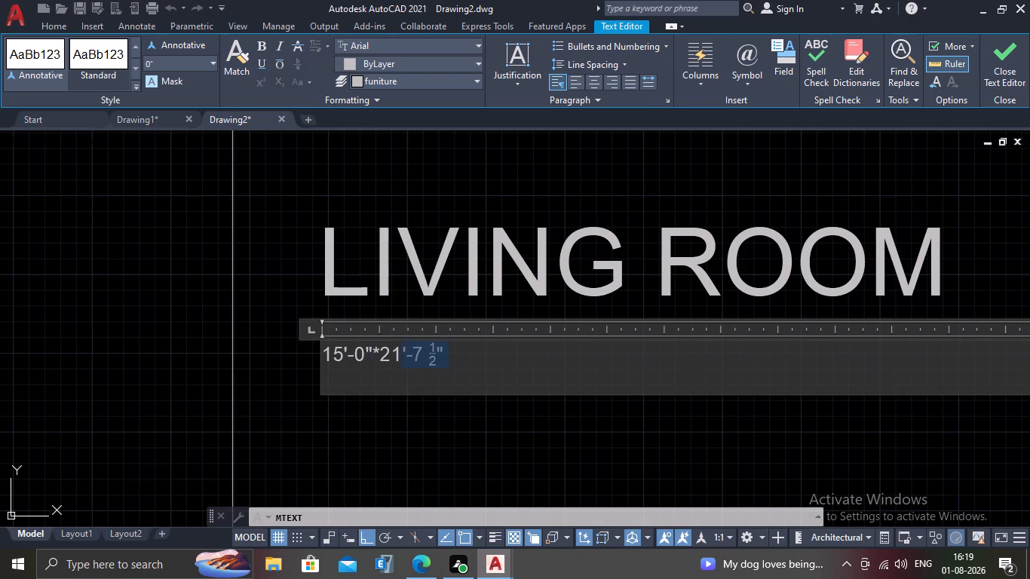
pyautogui.moveTo(397, 351); pyautogui.dragTo(247, 342)
pyautogui.moveTo(168, 66); pyautogui.dragTo(86, 58)
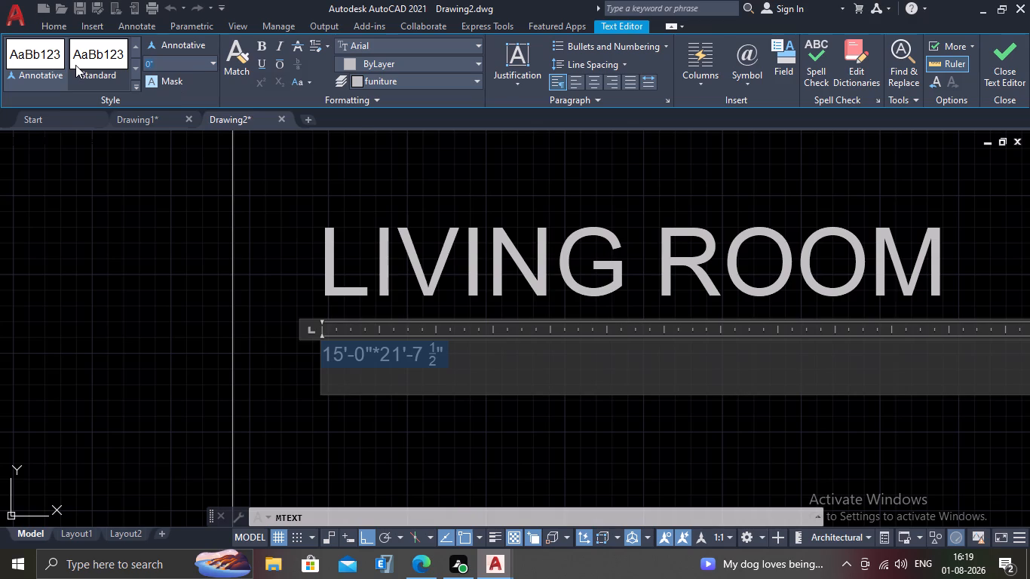
pyautogui.write('9"')
pyautogui.press('Return')
pyautogui.click(265, 295)
# Create multiline text reading 13'-0"*12'-0" directly beneath the BEDROOM label of the bedroom just above the staircase.
pyautogui.scroll(-2, 267, 293)
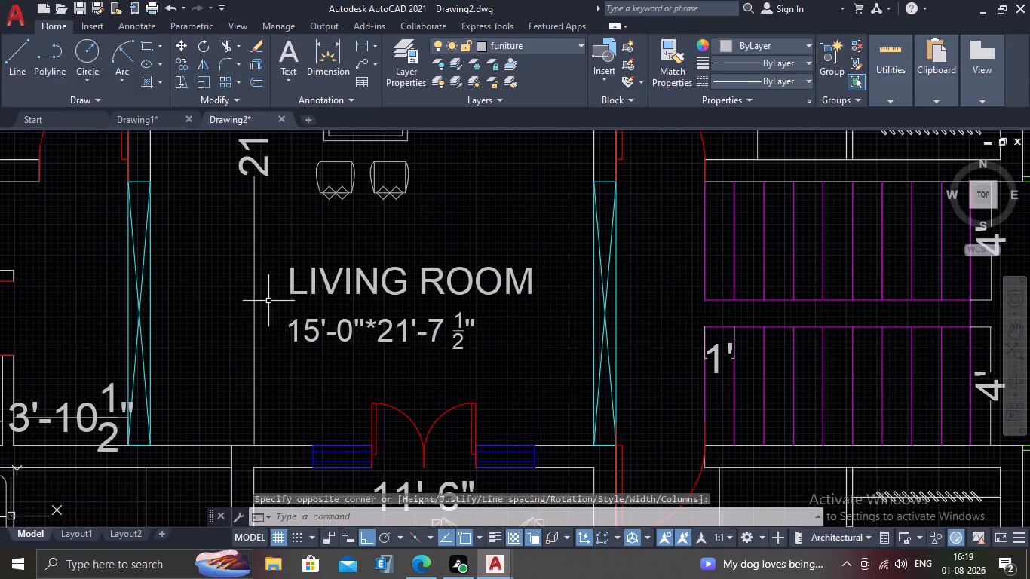
pyautogui.moveTo(345, 370); pyautogui.dragTo(359, 344, button='middle')
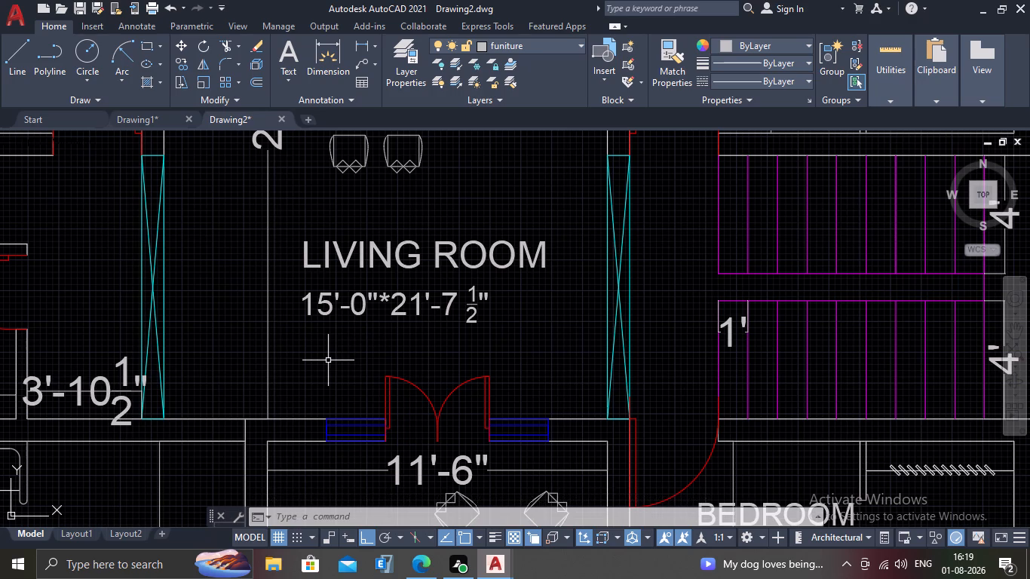
pyautogui.scroll(-1, 317, 365)
pyautogui.scroll(-2, 508, 271)
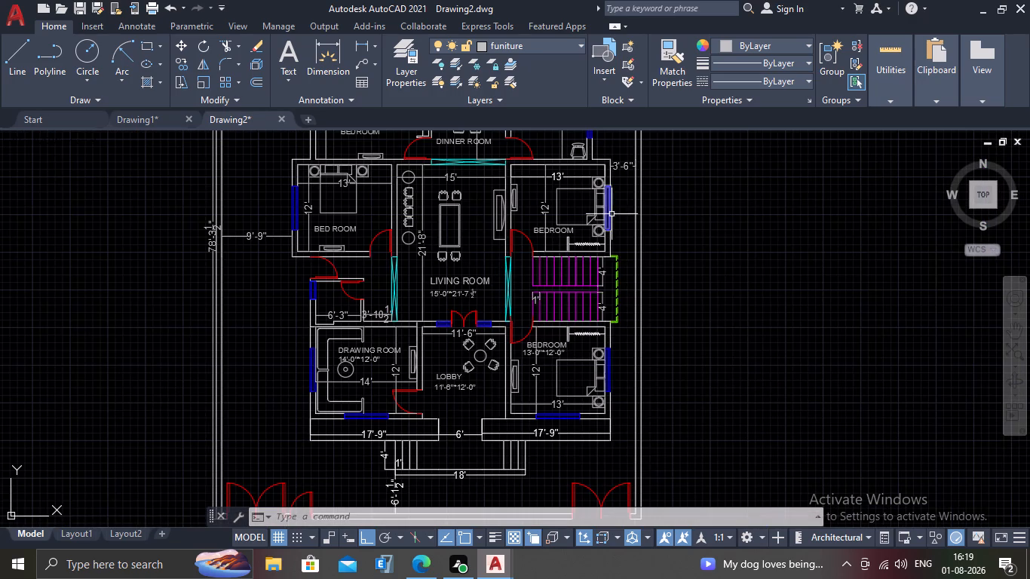
pyautogui.moveTo(612, 214); pyautogui.dragTo(559, 216, button='middle')
pyautogui.scroll(2, 517, 243)
pyautogui.scroll(1, 447, 239)
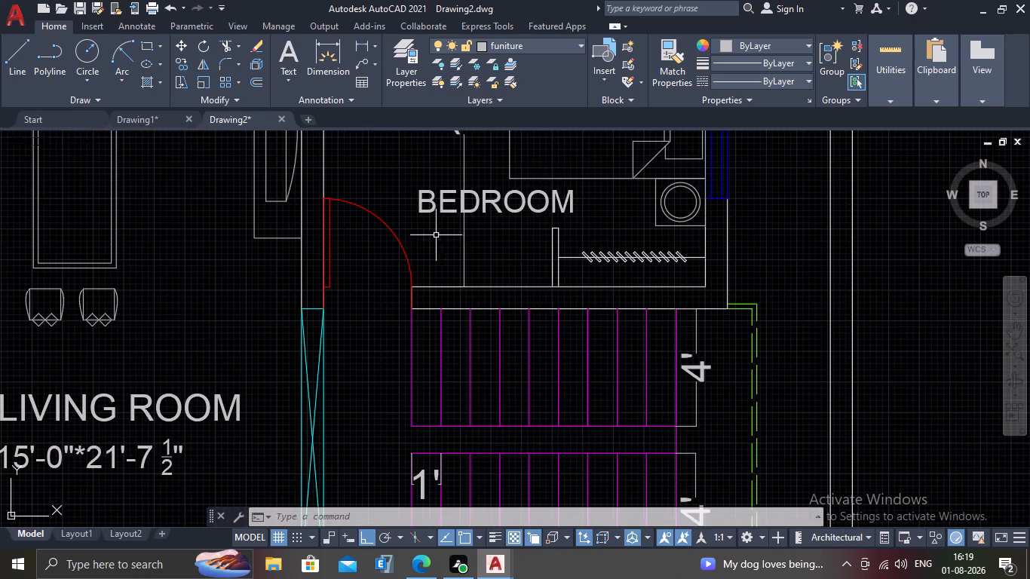
pyautogui.scroll(2, 434, 234)
pyautogui.scroll(-1, 434, 234)
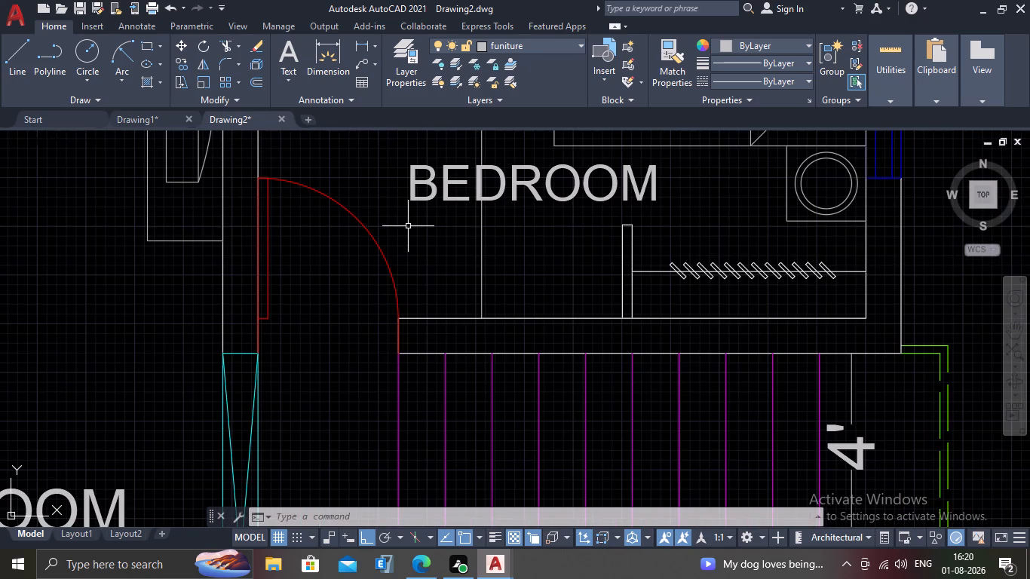
pyautogui.write('MT')
pyautogui.press('Return')
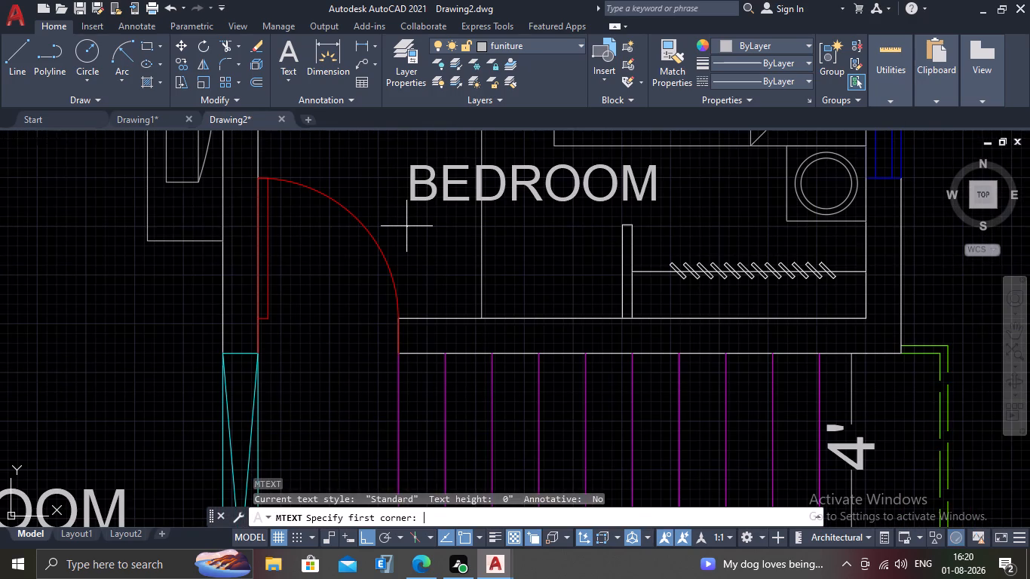
pyautogui.click(404, 226)
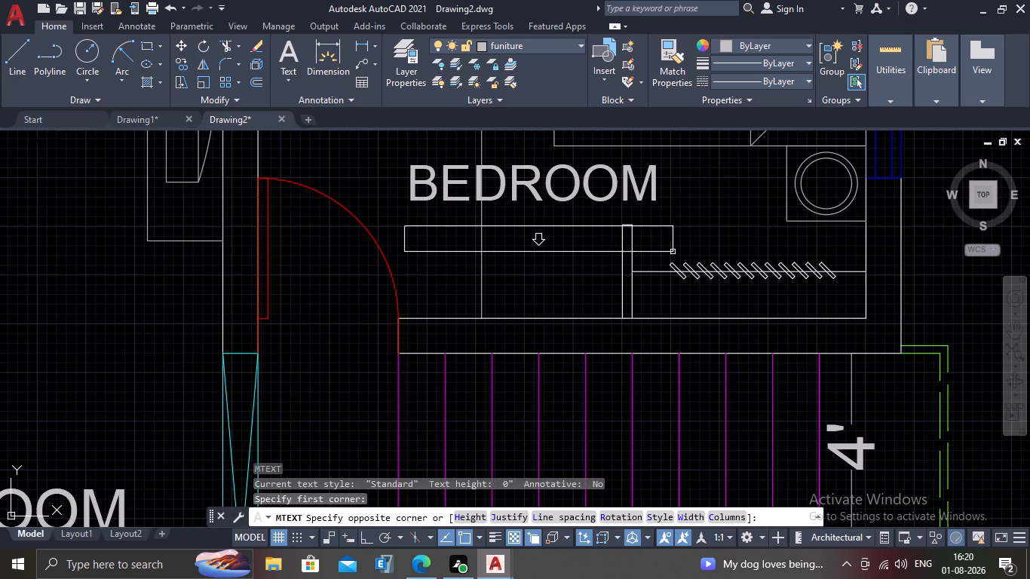
pyautogui.click(679, 252)
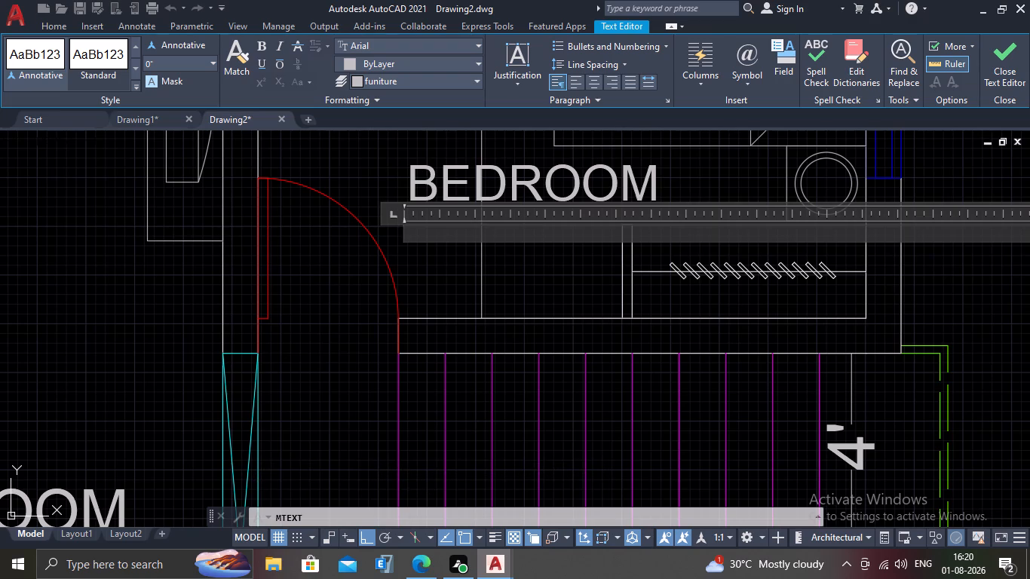
pyautogui.scroll(-3, 468, 235)
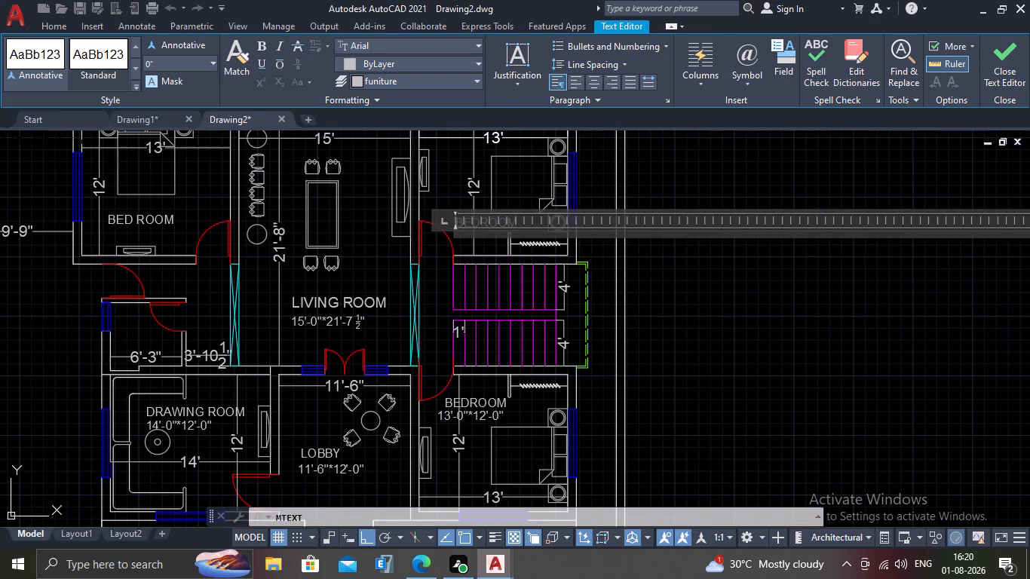
pyautogui.moveTo(469, 228); pyautogui.dragTo(466, 266, button='middle')
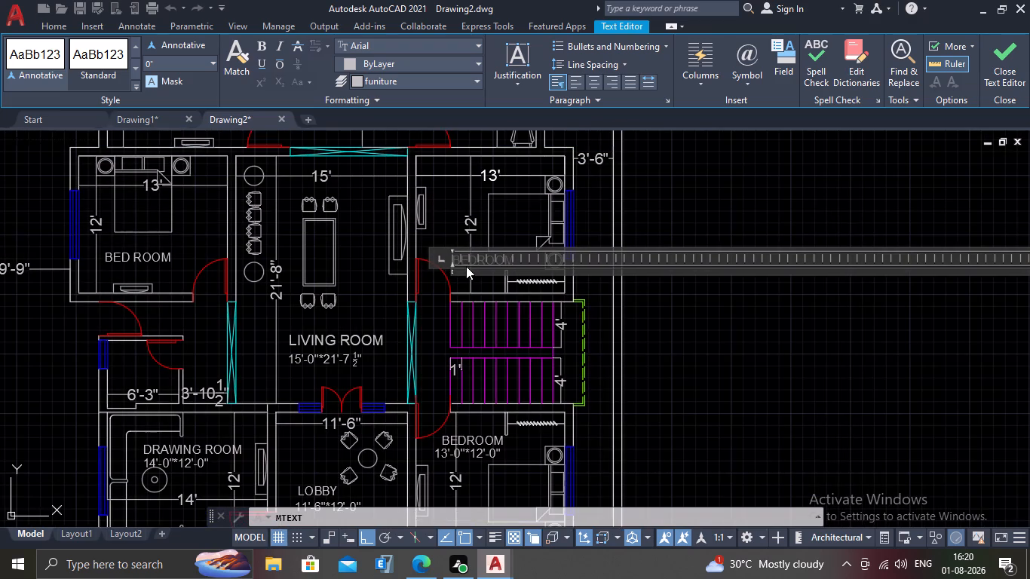
pyautogui.scroll(2, 466, 266)
pyautogui.write('13')
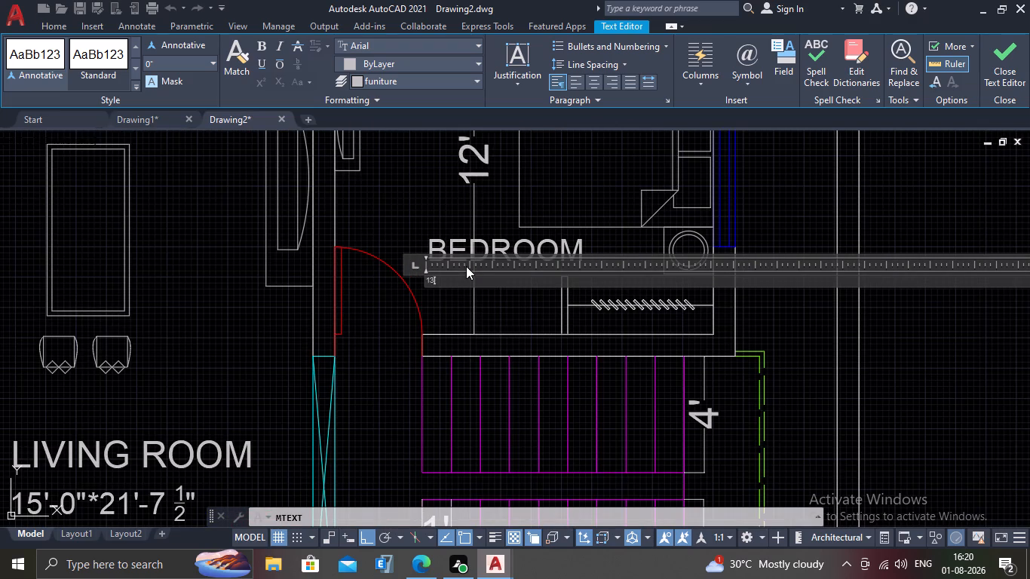
pyautogui.write('\'-0"')
pyautogui.hotkey('shift', '*')
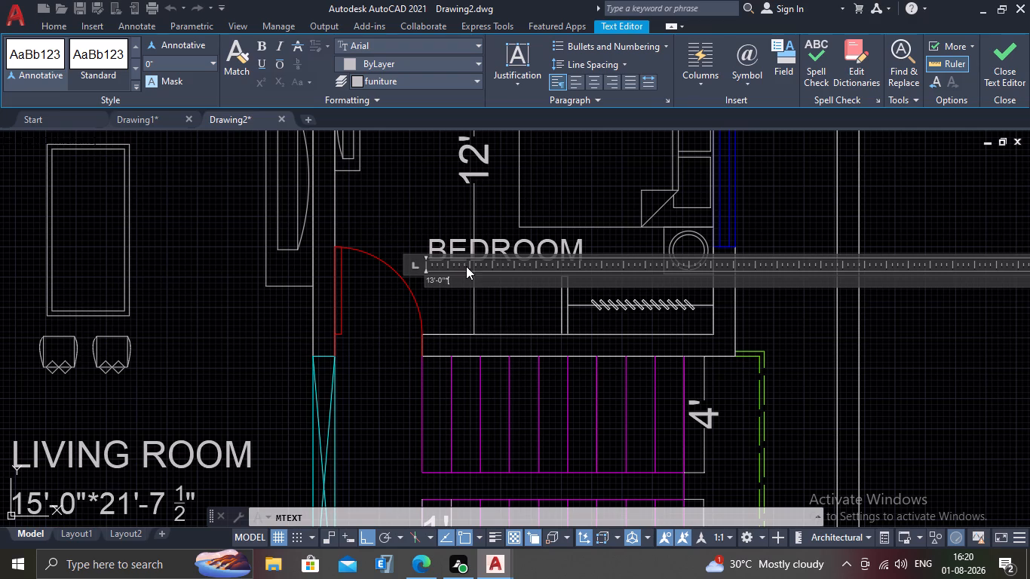
pyautogui.write("12'")
pyautogui.write('-0')
pyautogui.hotkey('shift', '"')
# Set the height of the whole bedroom size text to 9" and finish editing it.
pyautogui.moveTo(475, 280); pyautogui.dragTo(314, 289)
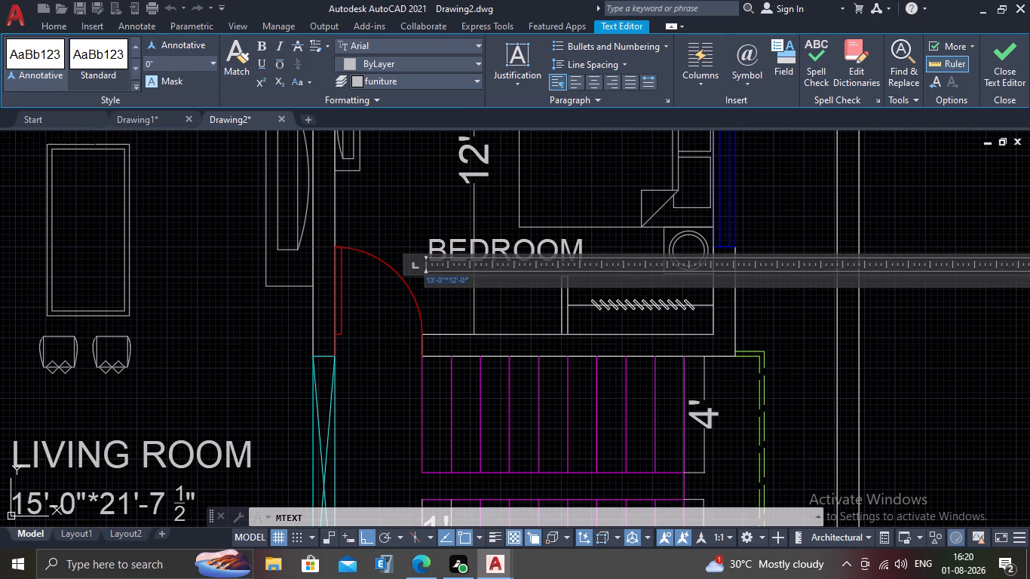
pyautogui.moveTo(162, 63); pyautogui.dragTo(93, 61)
pyautogui.write('9"')
pyautogui.press('Return')
pyautogui.click(366, 224)
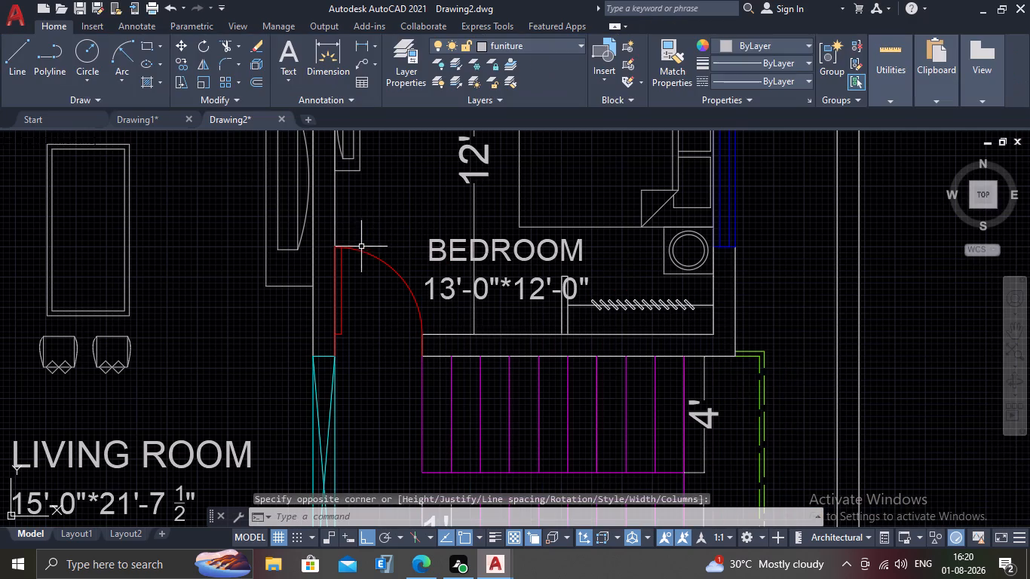
# Move the BEDROOM label above the staircase slightly upward, clear of its size text and the wardrobe.
pyautogui.scroll(-1, 363, 250)
pyautogui.scroll(2, 395, 304)
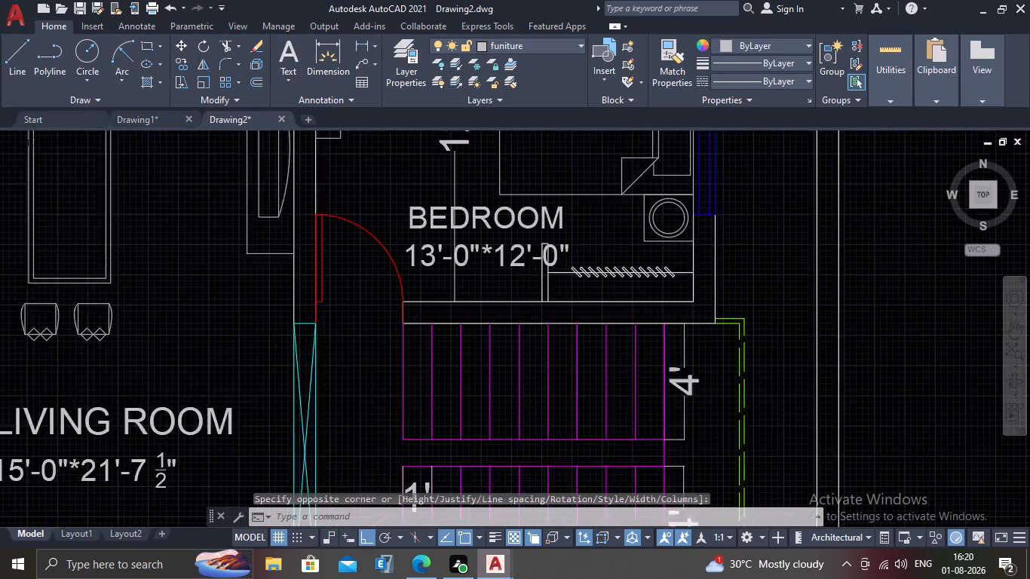
pyautogui.click(425, 173)
pyautogui.scroll(-1, 426, 172)
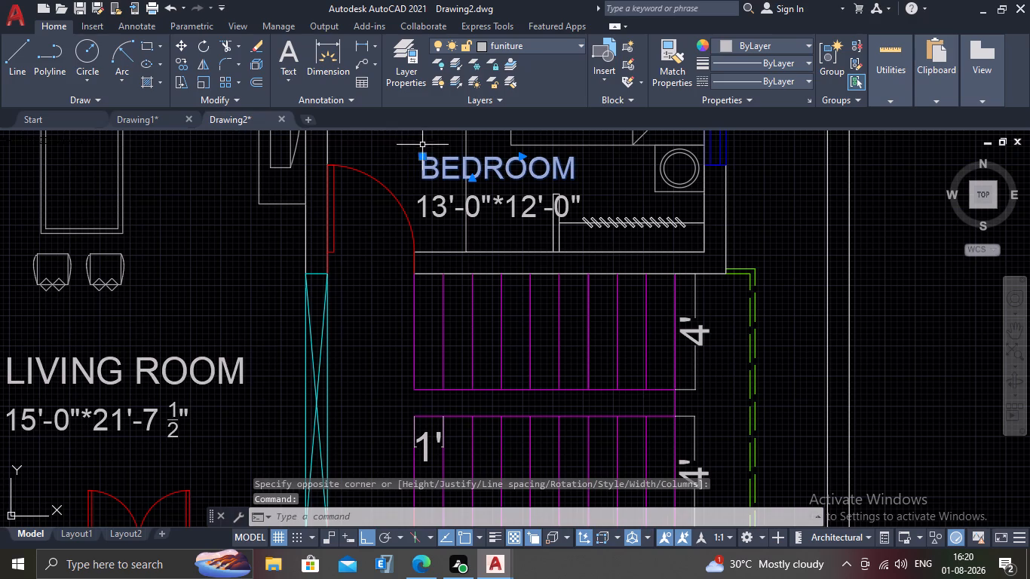
pyautogui.click(422, 159)
pyautogui.click(421, 149)
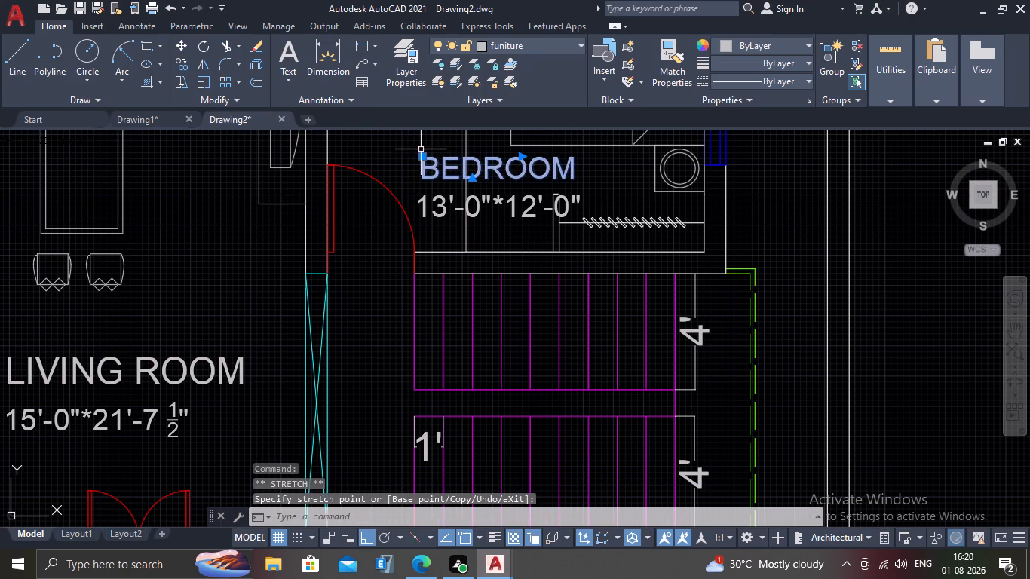
pyautogui.click(419, 159)
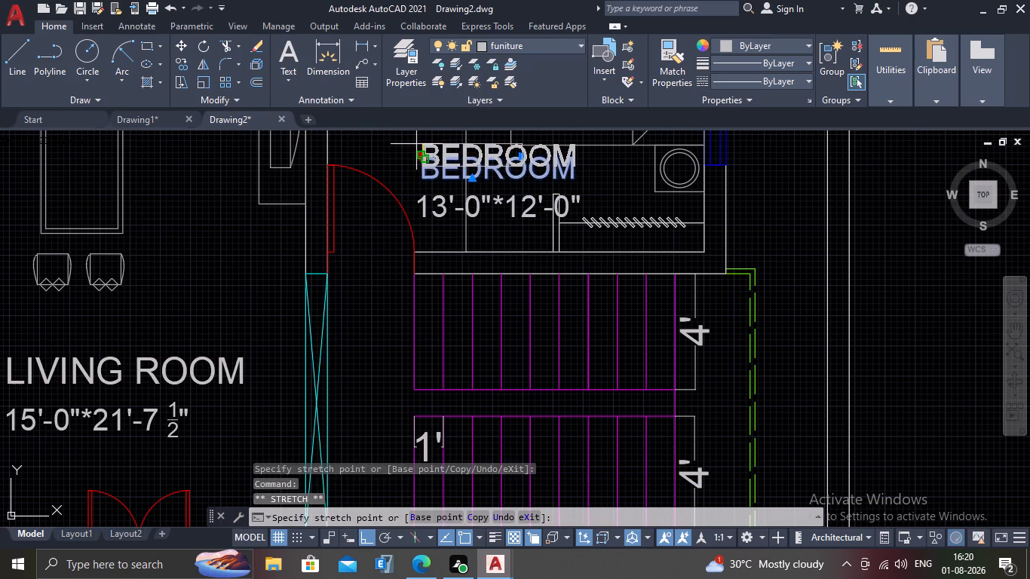
pyautogui.click(416, 144)
pyautogui.moveTo(440, 152); pyautogui.dragTo(431, 241, button='middle')
pyautogui.scroll(2, 431, 241)
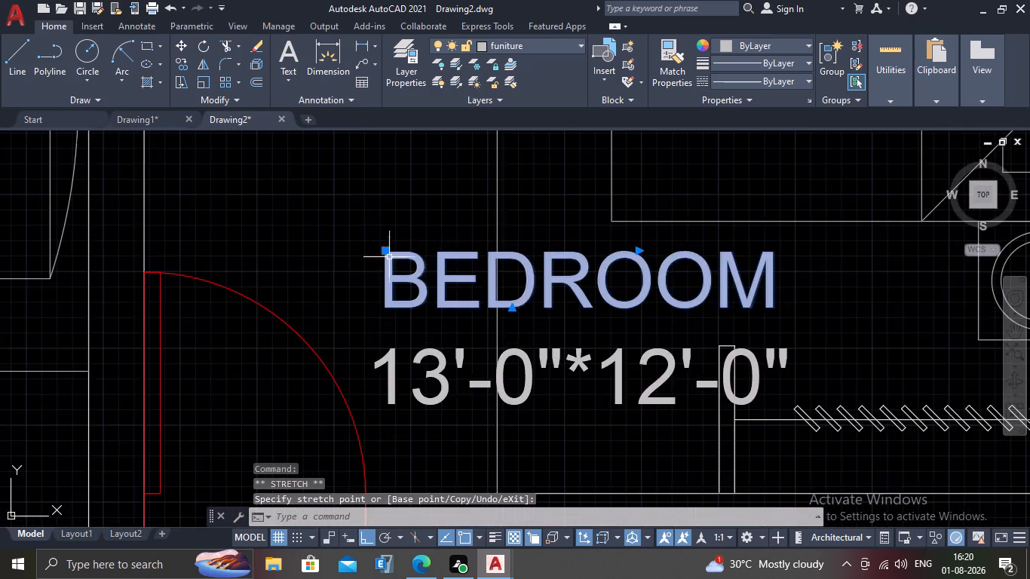
pyautogui.scroll(2, 374, 266)
pyautogui.moveTo(398, 231); pyautogui.dragTo(398, 213)
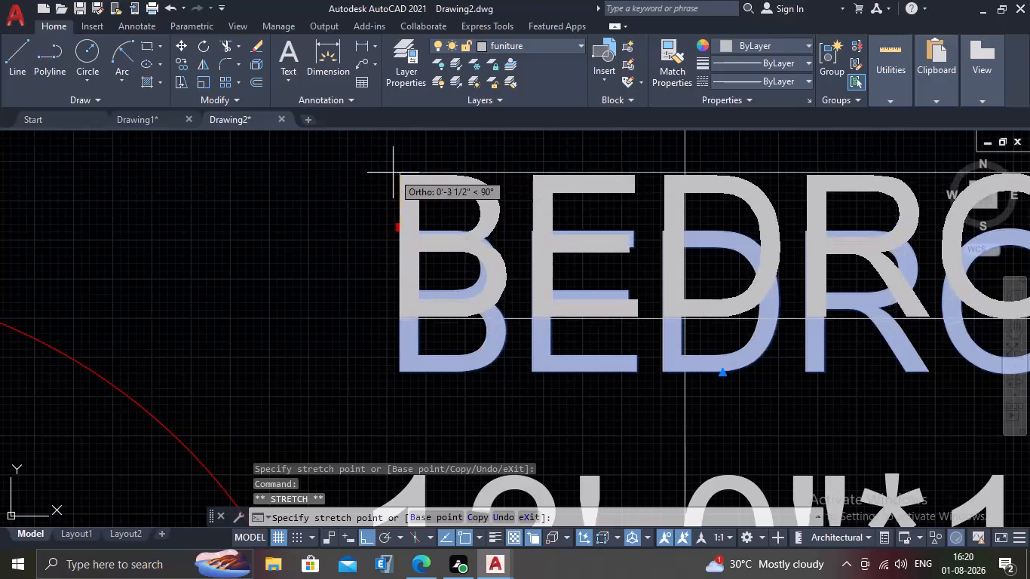
pyautogui.click(393, 173)
# Move the 13'-0"*12'-0" size text straight up so it sits close beneath the raised BEDROOM label.
pyautogui.scroll(-3, 368, 224)
pyautogui.scroll(2, 443, 308)
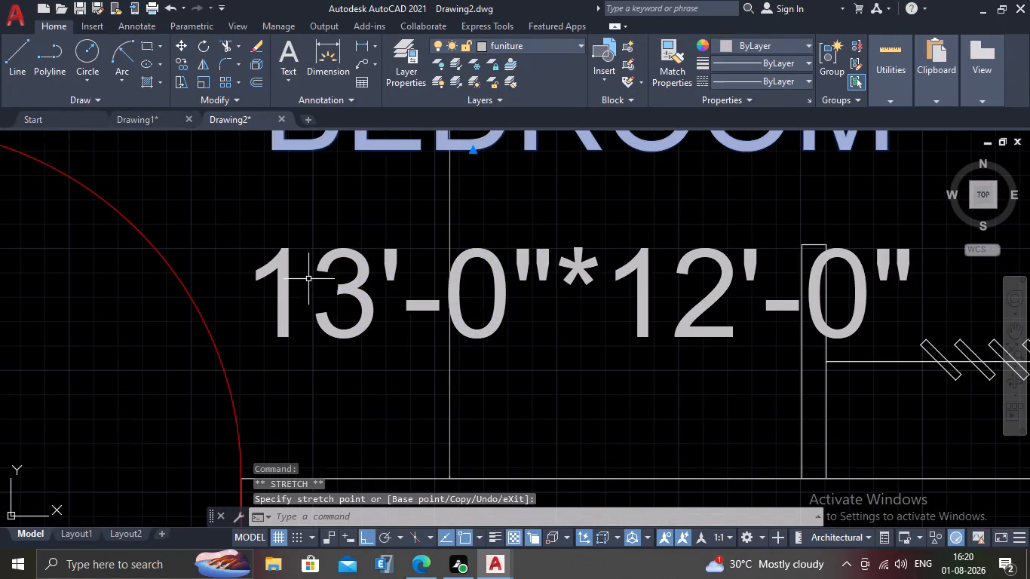
pyautogui.click(278, 286)
pyautogui.click(253, 249)
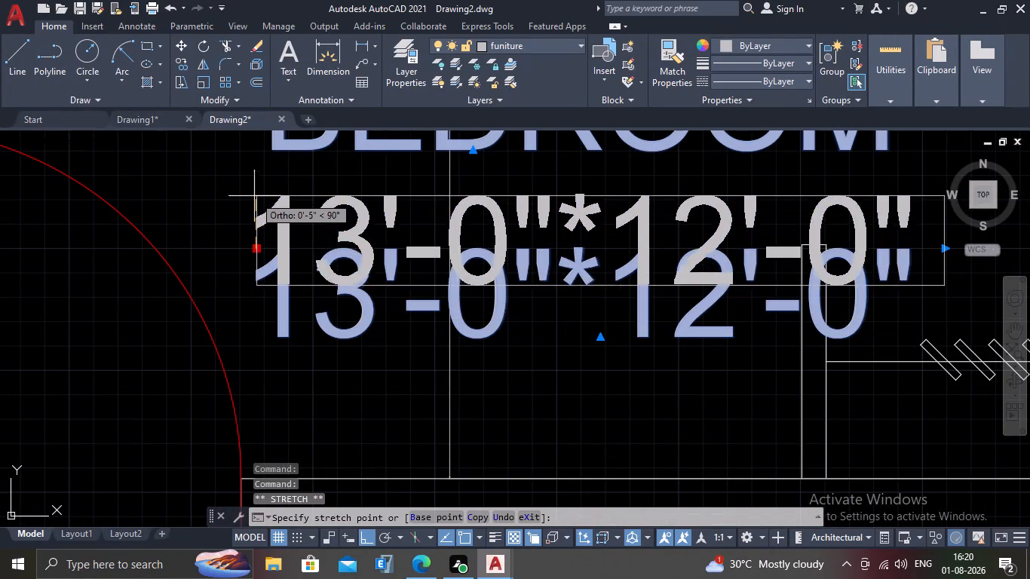
pyautogui.click(250, 178)
pyautogui.scroll(-1, 249, 197)
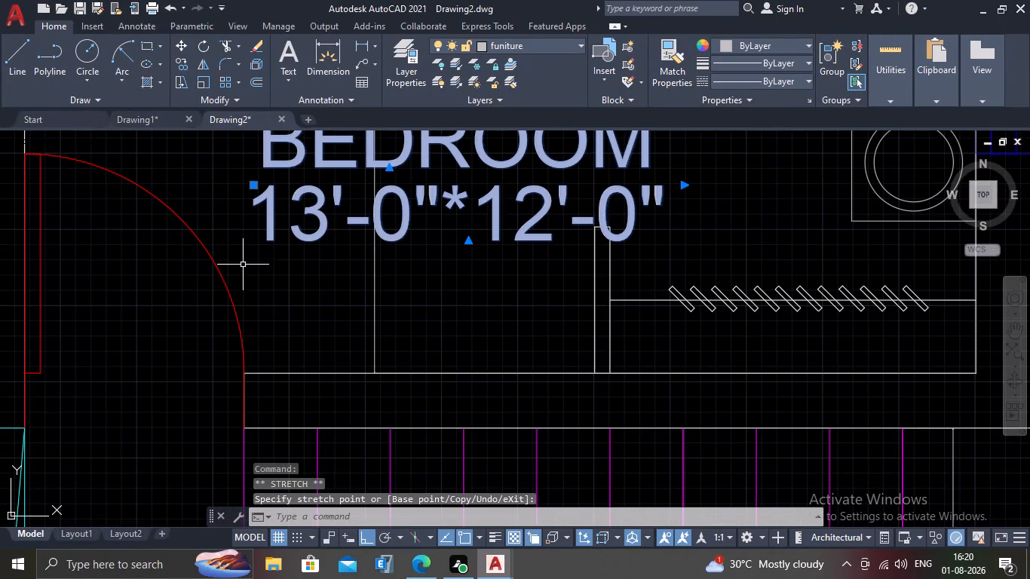
pyautogui.press('Escape')
# Copy the 13'-0"*12'-0" size text from the bedroom above the staircase to directly beneath the BED ROOM label across the living room.
pyautogui.scroll(-3, 274, 314)
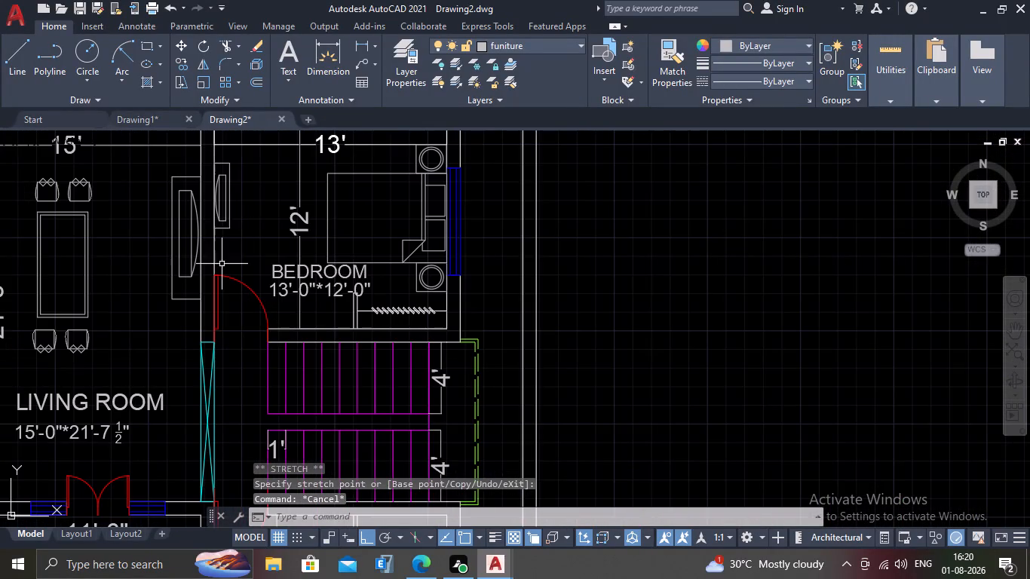
pyautogui.scroll(-2, 239, 299)
pyautogui.moveTo(255, 332); pyautogui.dragTo(504, 334, button='middle')
pyautogui.scroll(2, 385, 378)
pyautogui.scroll(-1, 373, 367)
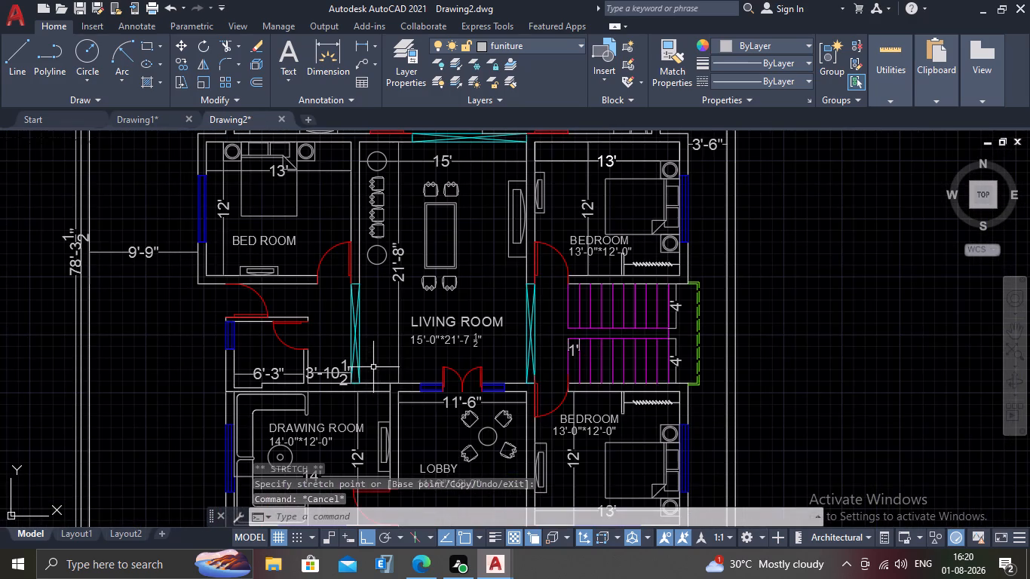
pyautogui.middleClick(228, 247)
pyautogui.scroll(2, 261, 246)
pyautogui.scroll(-1, 261, 246)
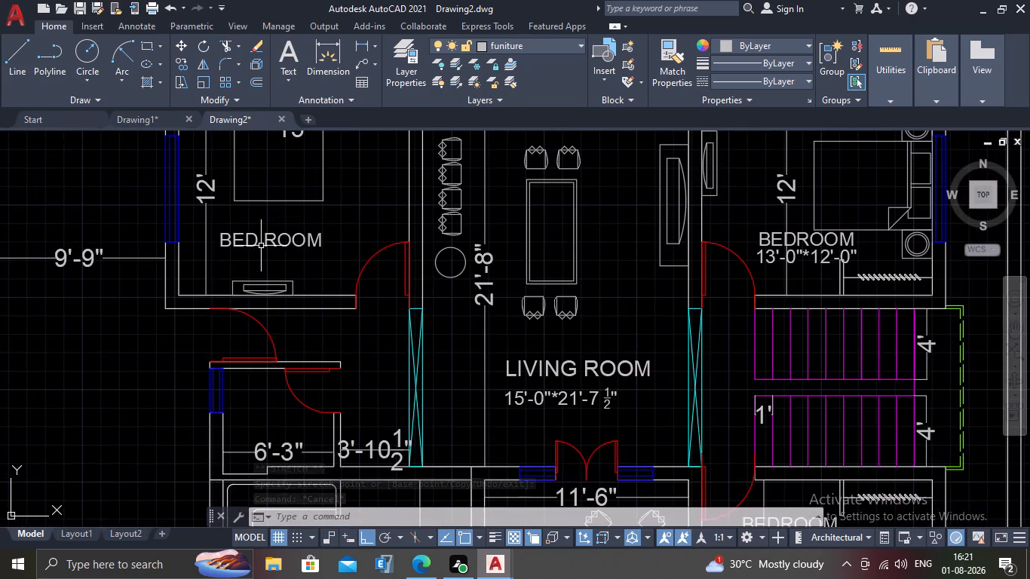
pyautogui.scroll(-2, 261, 246)
pyautogui.scroll(3, 484, 248)
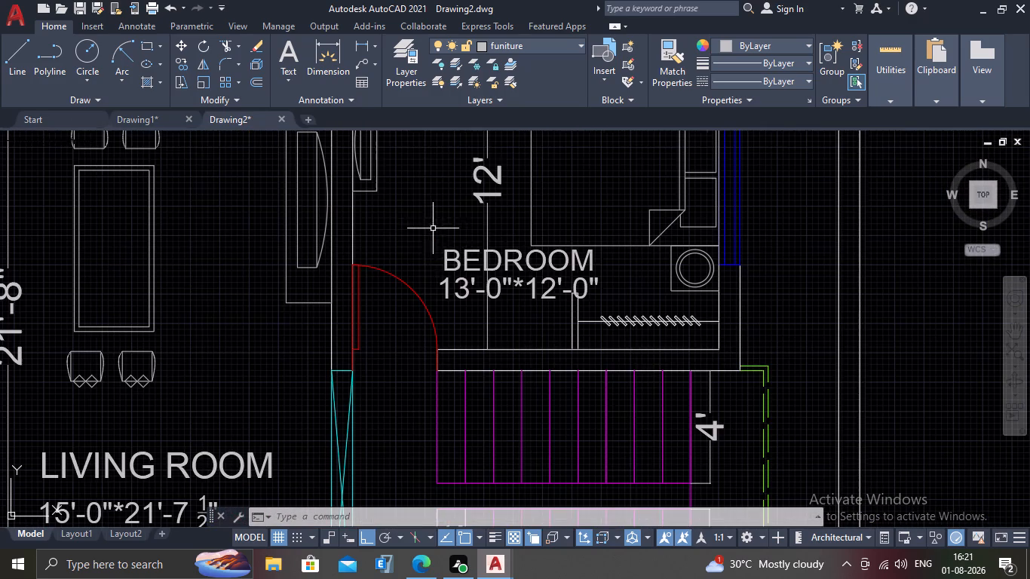
pyautogui.click(466, 285)
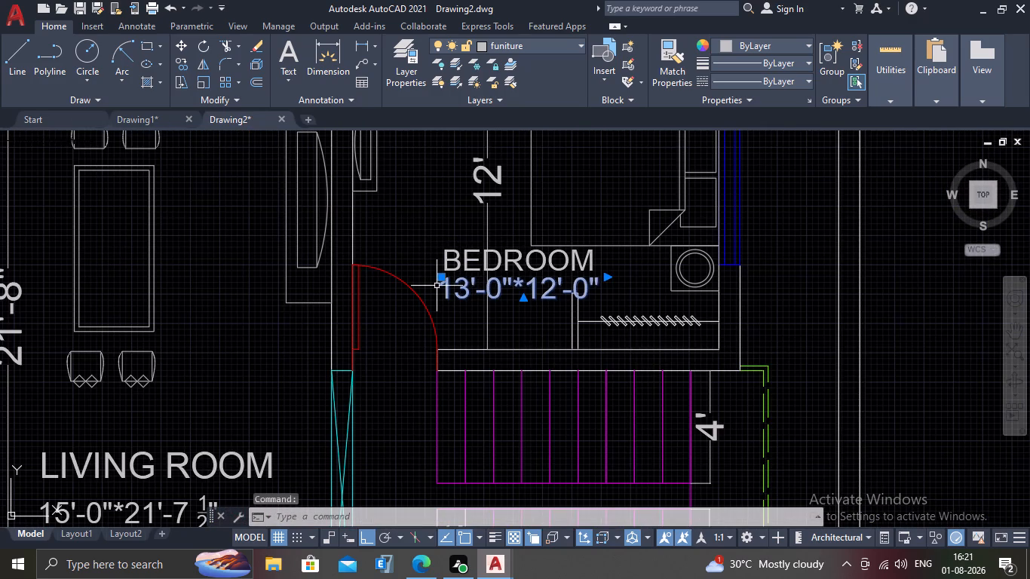
pyautogui.write('CO')
pyautogui.press('Return')
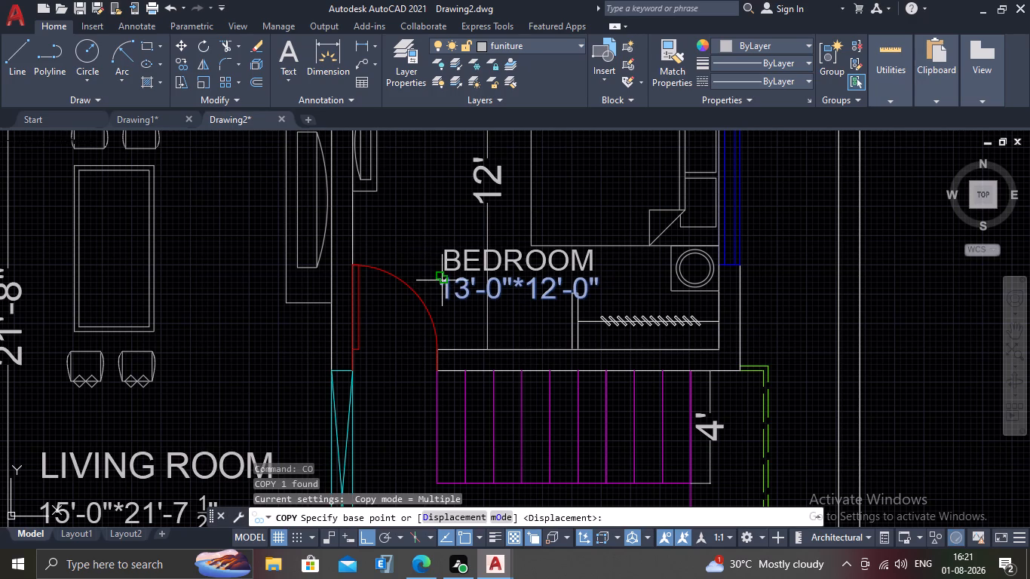
pyautogui.click(443, 279)
pyautogui.scroll(-2, 372, 283)
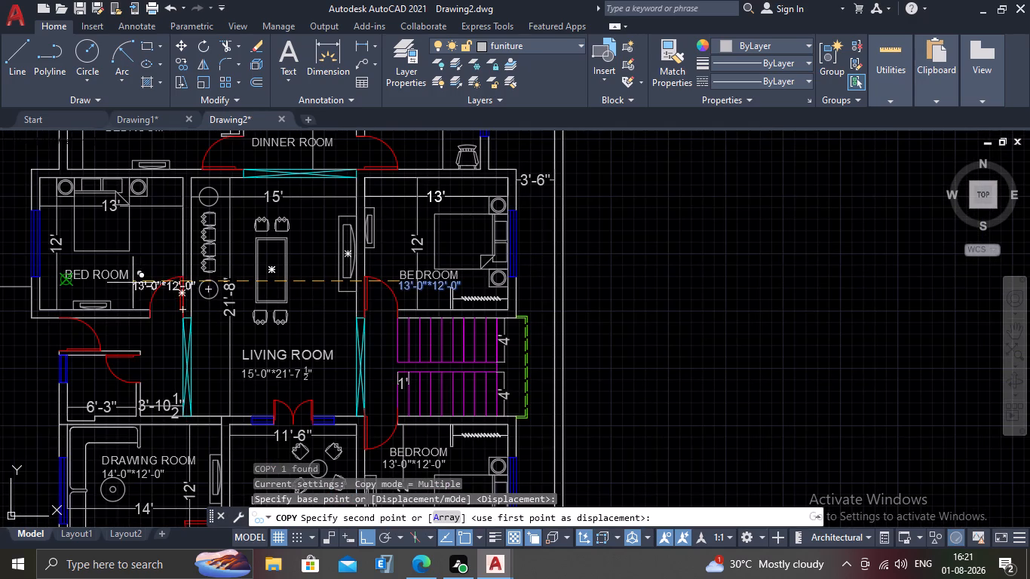
pyautogui.moveTo(133, 283); pyautogui.dragTo(198, 274, button='middle')
pyautogui.scroll(2, 101, 268)
pyautogui.scroll(3, 187, 288)
pyautogui.click(171, 268)
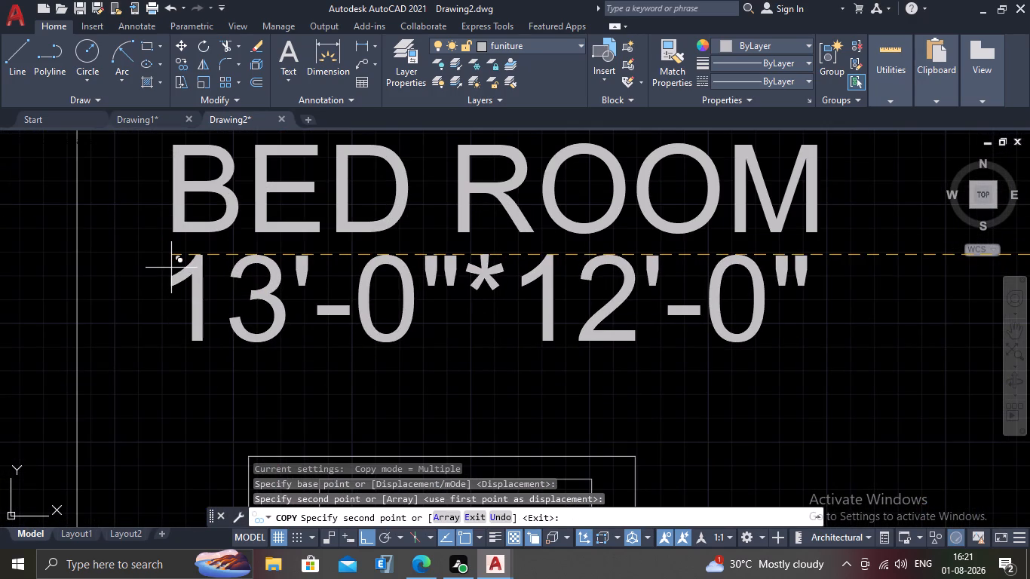
# Write the multiline text 14'-0"*12'-0" beneath the BEDROOM label of the bedroom beside the dinner room.
pyautogui.press('Escape')
pyautogui.scroll(-2, 170, 308)
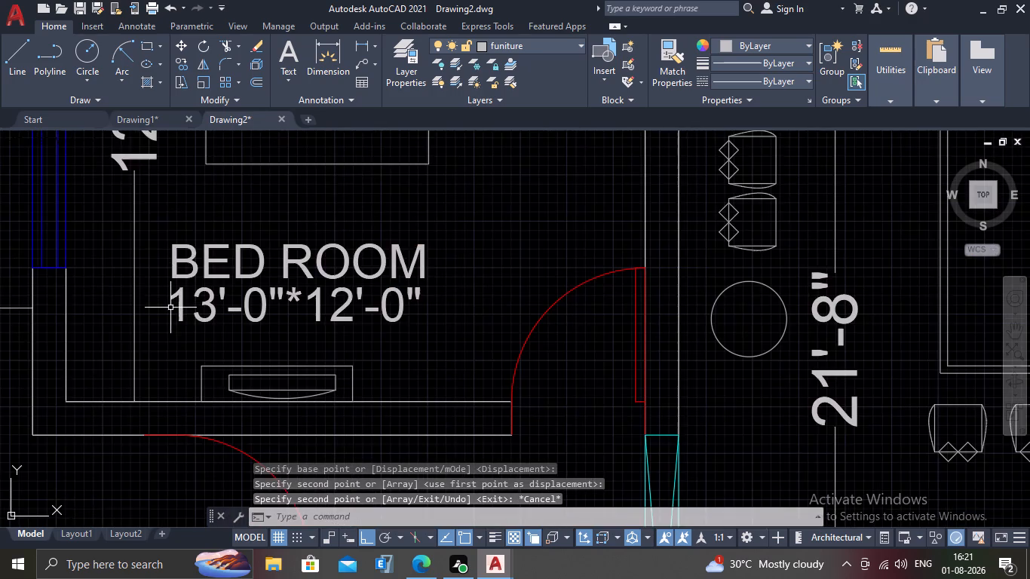
pyautogui.scroll(-3, 170, 308)
pyautogui.moveTo(232, 239); pyautogui.dragTo(230, 310, button='middle')
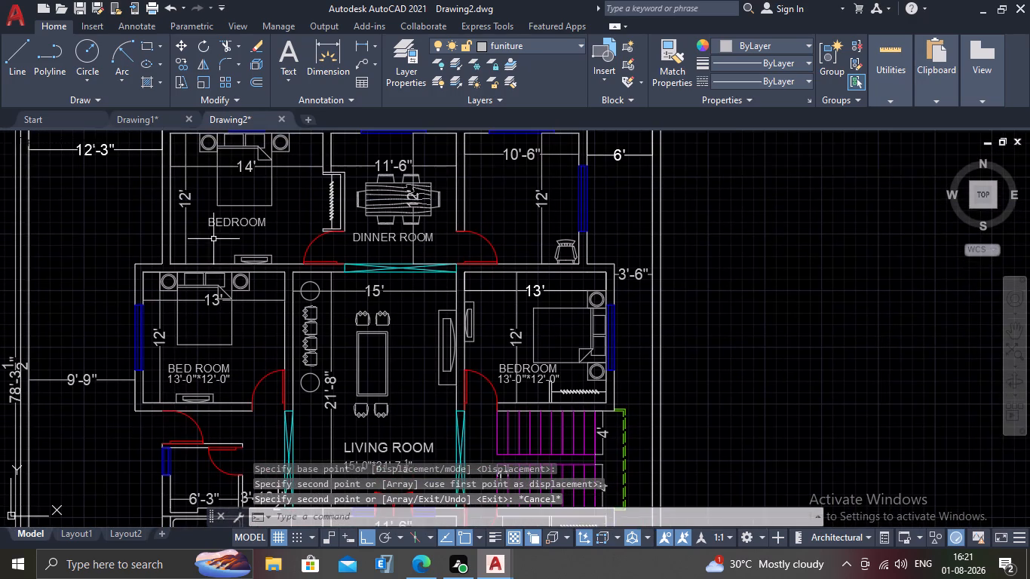
pyautogui.moveTo(213, 237); pyautogui.dragTo(222, 295, button='middle')
pyautogui.scroll(2, 224, 290)
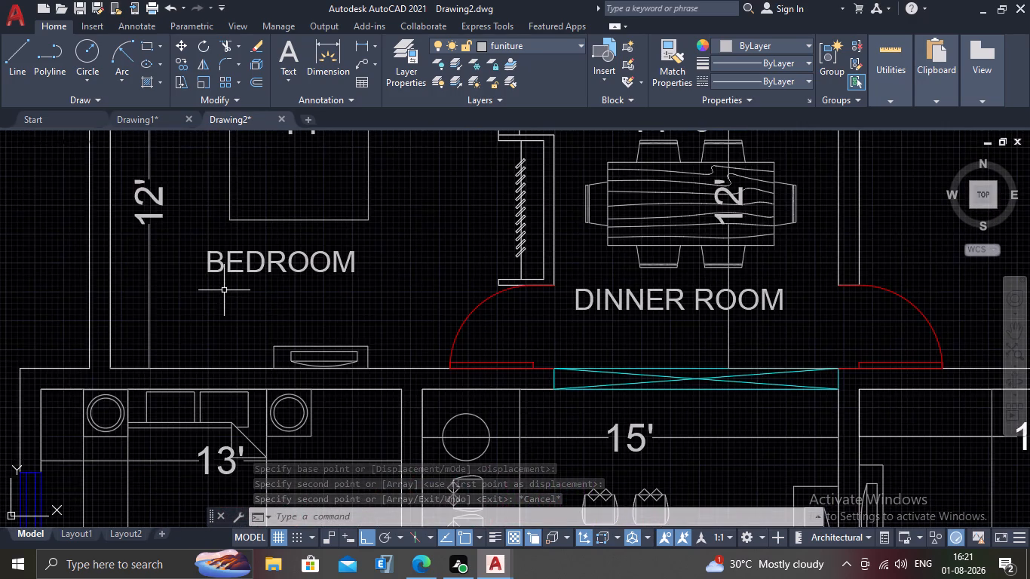
pyautogui.scroll(-1, 224, 290)
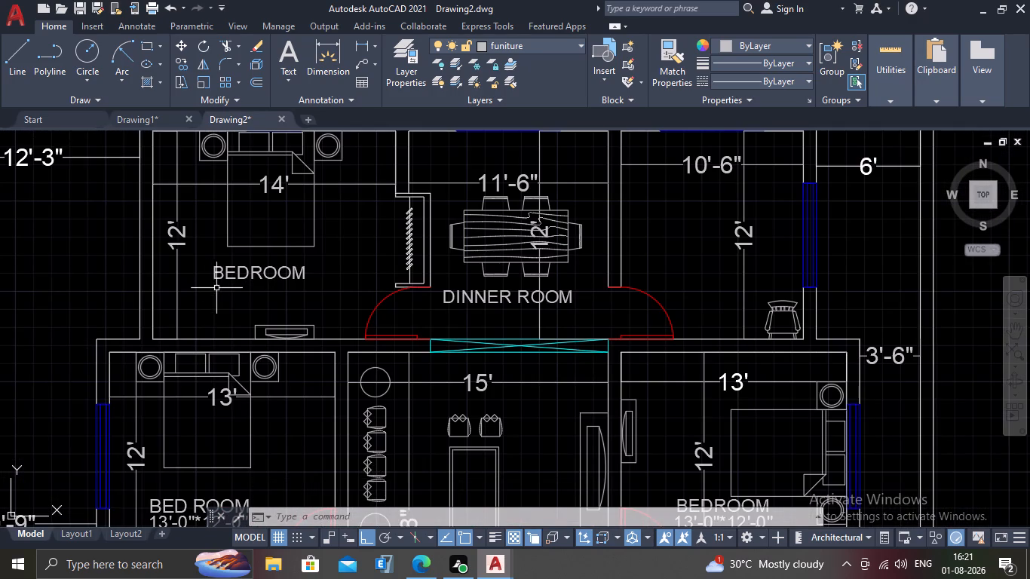
pyautogui.scroll(2, 217, 289)
pyautogui.write('MT')
pyautogui.press('Return')
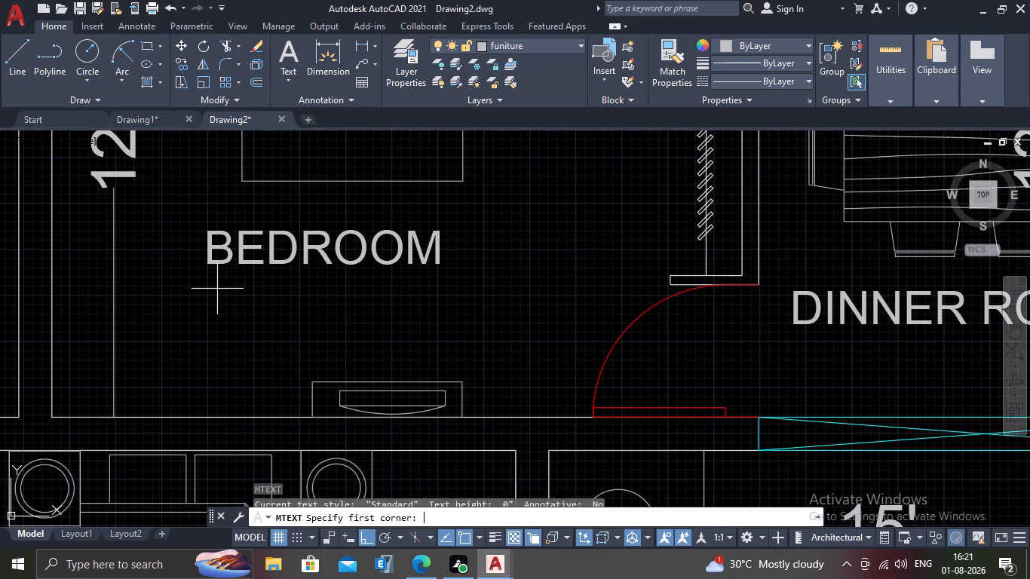
pyautogui.moveTo(213, 285); pyautogui.dragTo(220, 287)
pyautogui.click(495, 342)
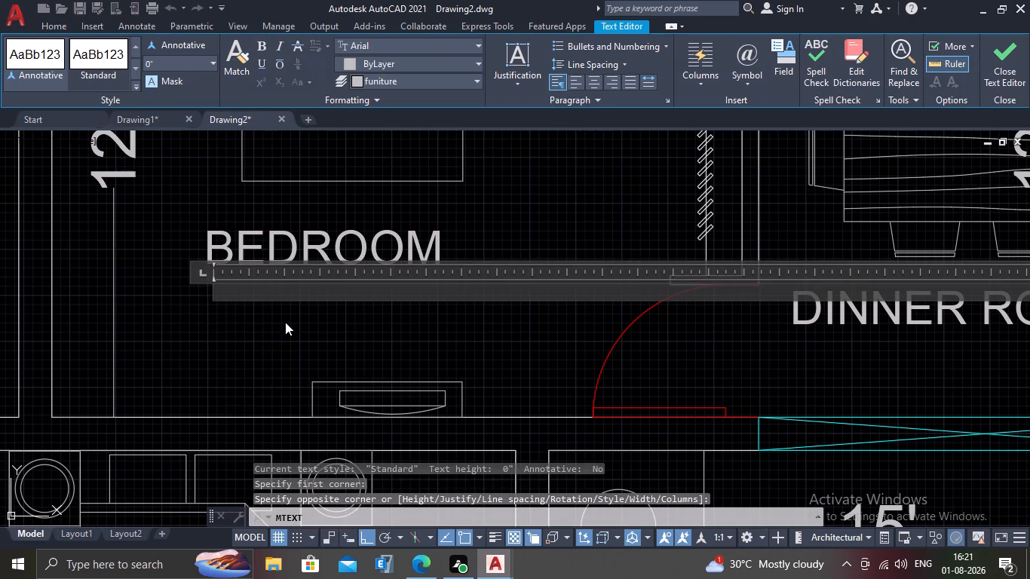
pyautogui.scroll(-1, 253, 315)
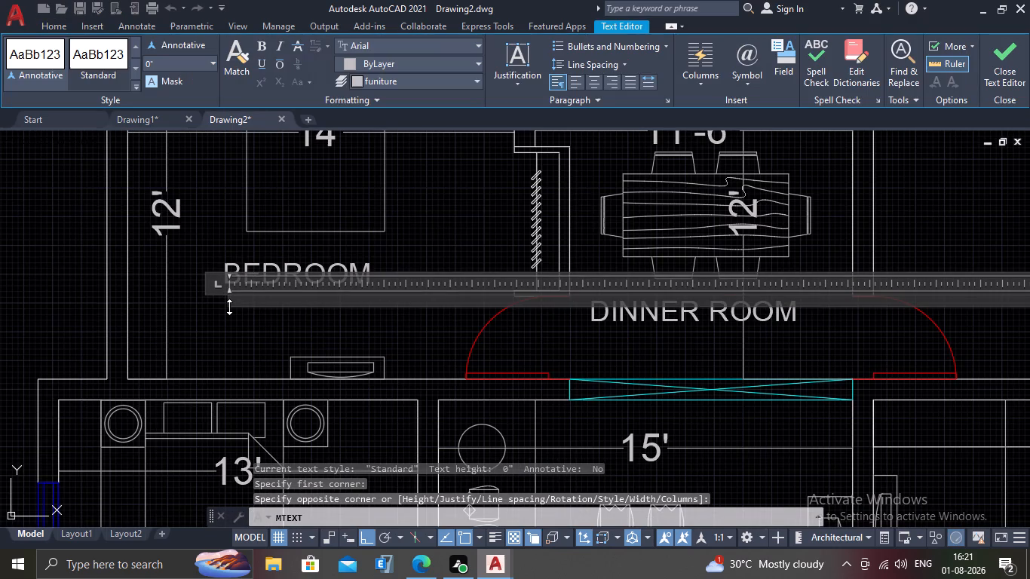
pyautogui.write('14')
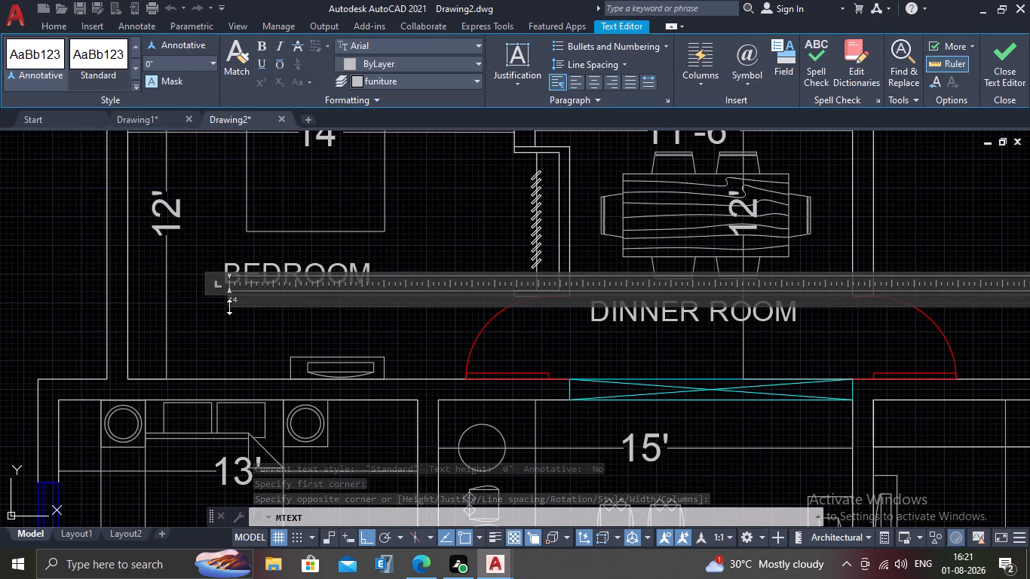
pyautogui.press("'")
pyautogui.write('-0"')
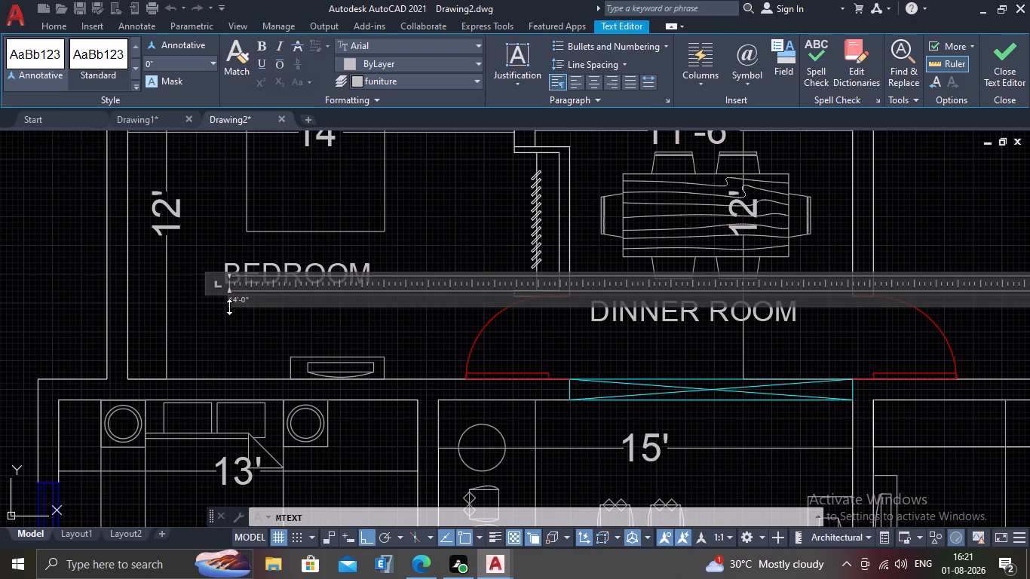
pyautogui.hotkey('shift', '*')
pyautogui.write('12')
pyautogui.write('\'-0"')
# Set the height of the whole 14'-0"*12'-0" text to 9" and finish editing it.
pyautogui.moveTo(284, 301); pyautogui.dragTo(139, 289)
pyautogui.moveTo(139, 289); pyautogui.dragTo(124, 289)
pyautogui.moveTo(158, 57); pyautogui.dragTo(114, 58)
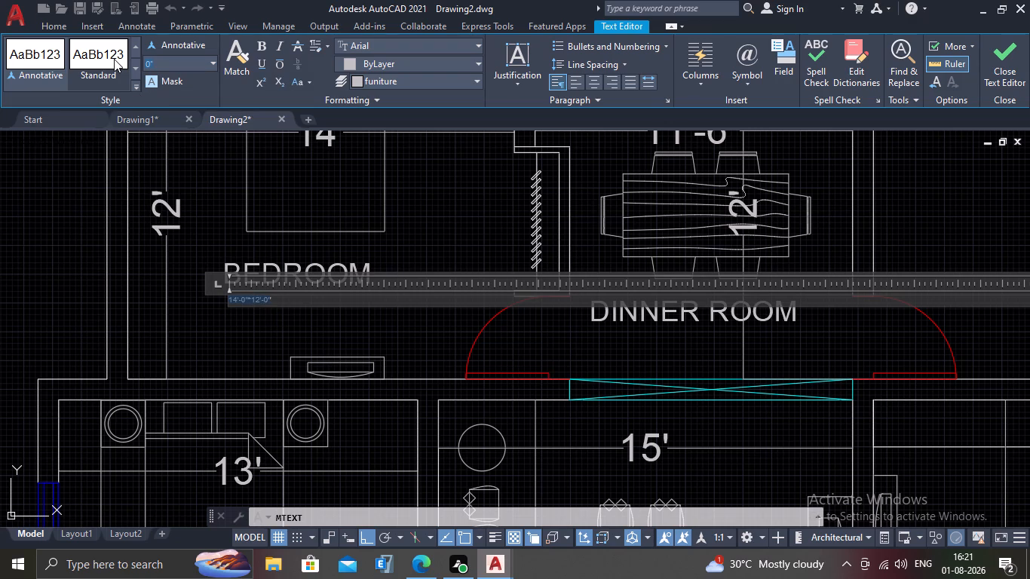
pyautogui.write('9"')
pyautogui.press('Return')
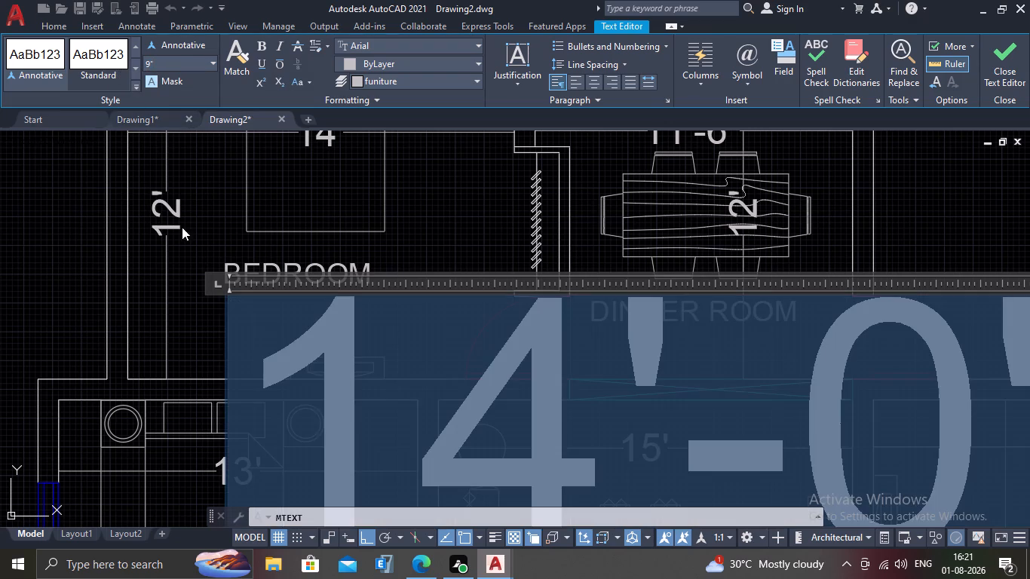
pyautogui.click(189, 297)
pyautogui.scroll(-1, 183, 305)
pyautogui.scroll(2, 246, 329)
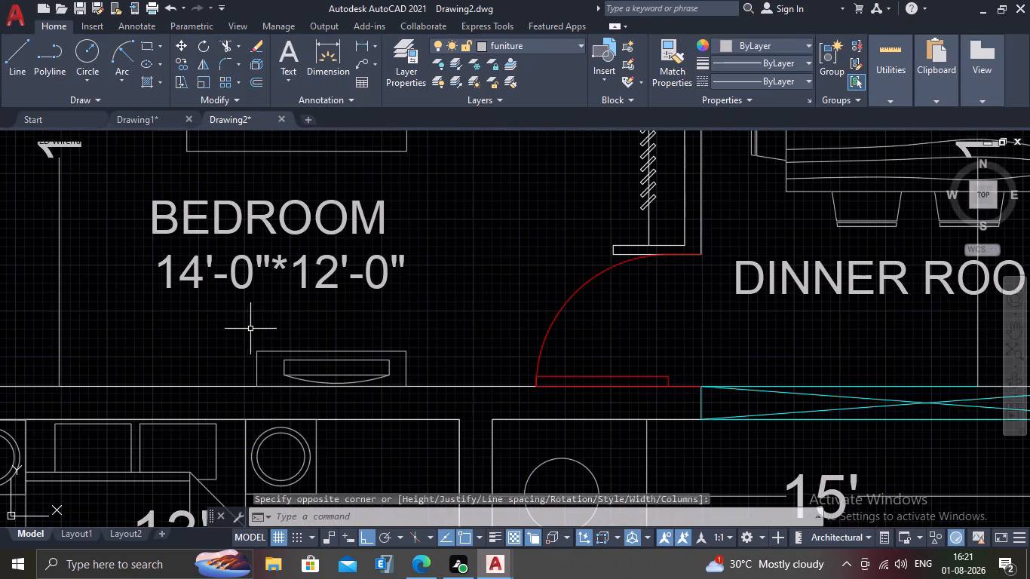
# Shift the dinner room's vertical 12' dimension line off the dining table, toward the wall shared with the 10'-6" wide room.
pyautogui.scroll(-1, 259, 324)
pyautogui.moveTo(748, 331); pyautogui.dragTo(612, 332, button='middle')
pyautogui.scroll(-1, 598, 323)
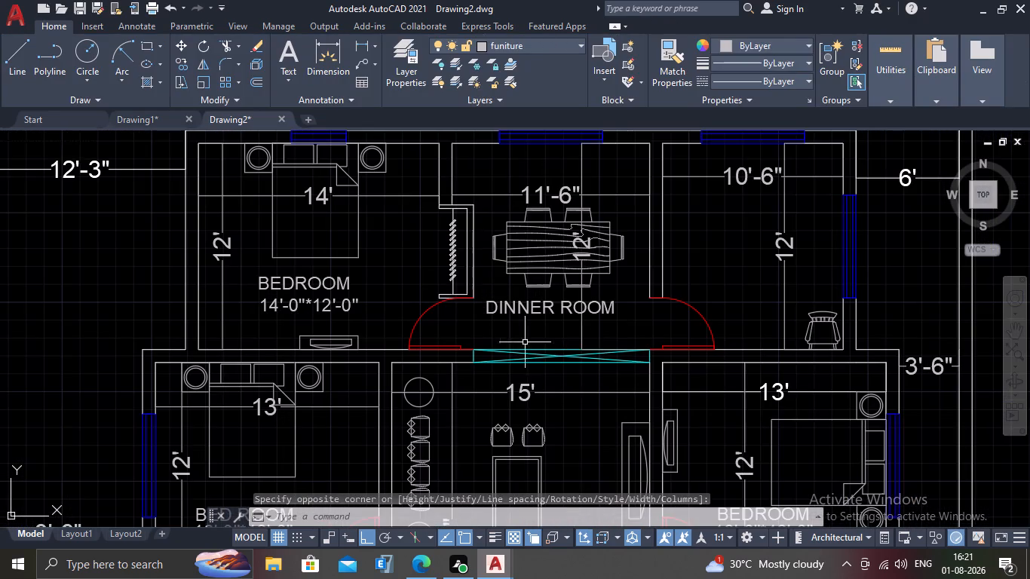
pyautogui.moveTo(511, 335); pyautogui.dragTo(475, 348, button='middle')
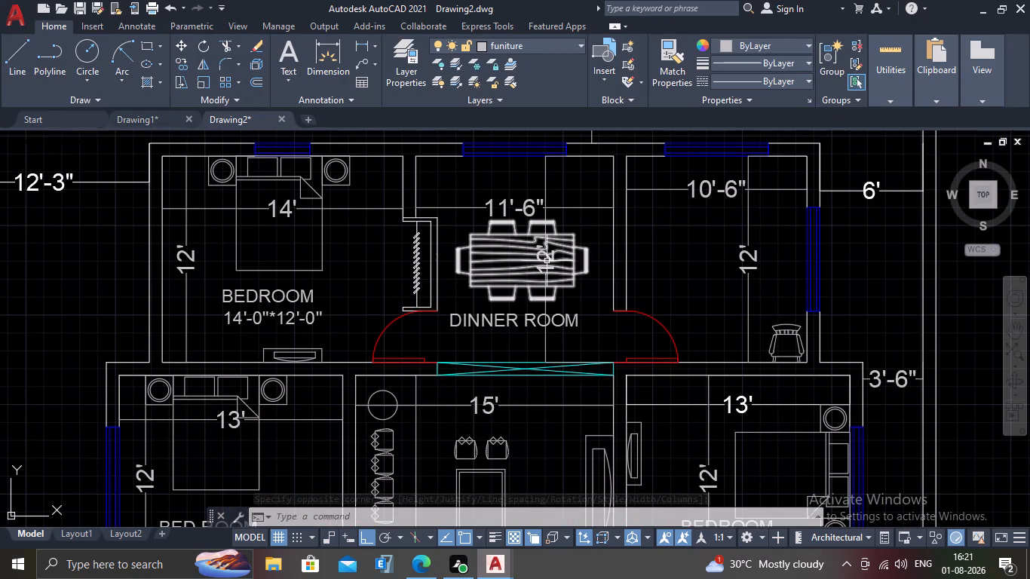
pyautogui.click(547, 257)
pyautogui.click(545, 258)
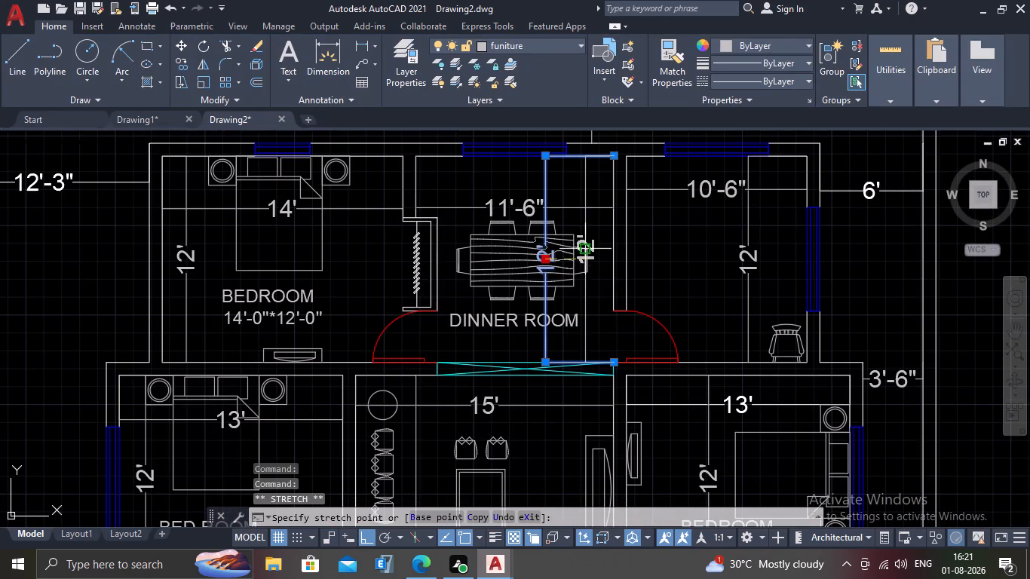
pyautogui.click(592, 256)
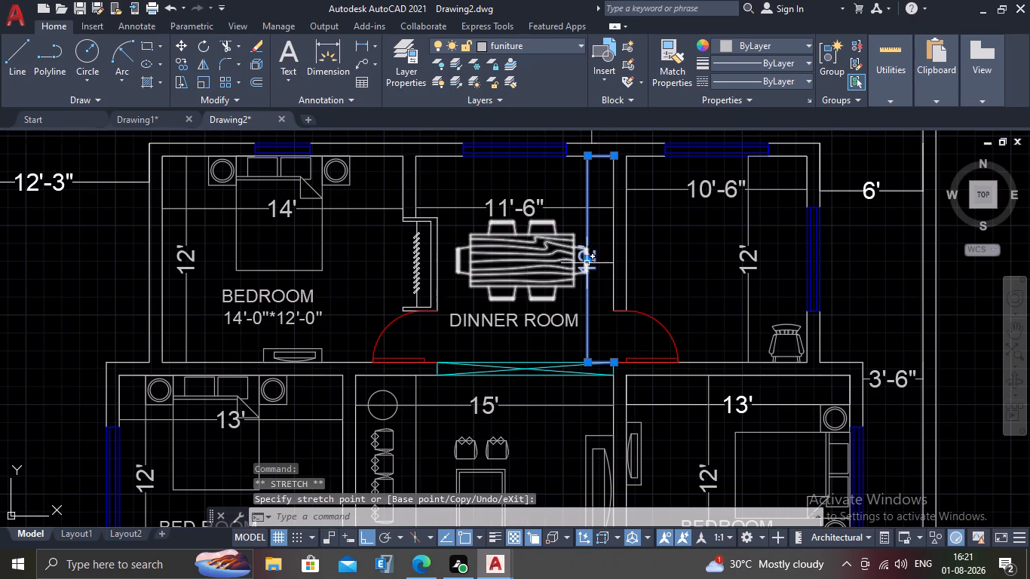
pyautogui.click(587, 262)
pyautogui.click(605, 265)
pyautogui.scroll(2, 598, 203)
pyautogui.scroll(-1, 596, 253)
pyautogui.scroll(6, 580, 317)
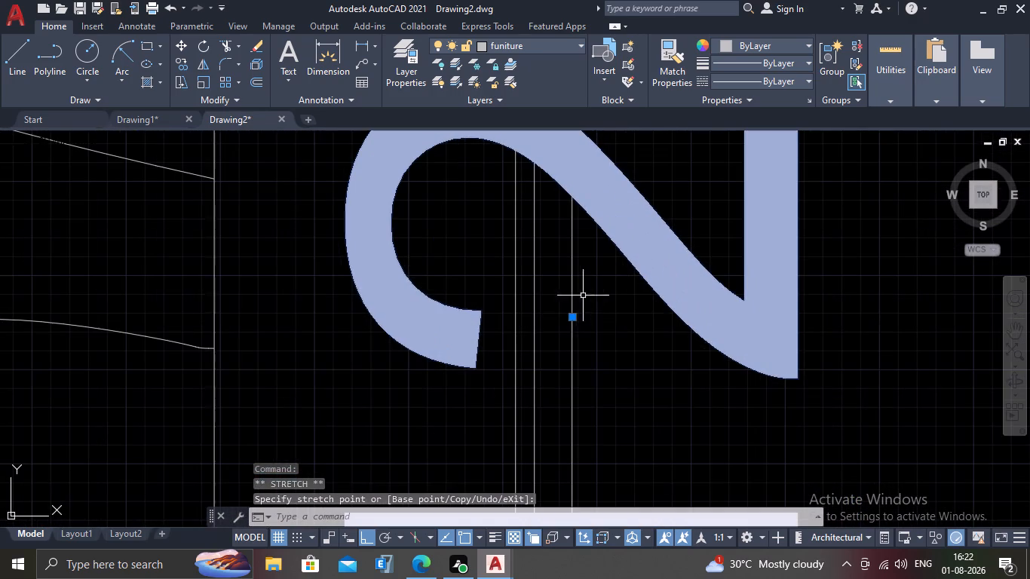
pyautogui.click(575, 316)
pyautogui.click(614, 320)
pyautogui.scroll(-2, 611, 323)
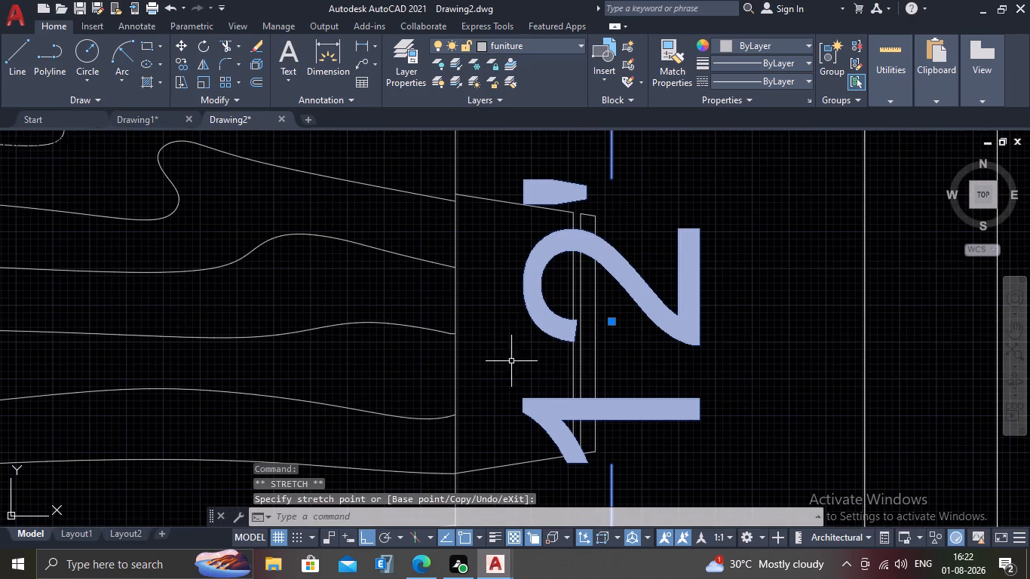
# Move the dining table set slightly toward the wardrobe side, away from the vertical 12' dimension line.
pyautogui.scroll(-2, 450, 292)
pyautogui.click(312, 318)
pyautogui.moveTo(221, 333); pyautogui.dragTo(220, 334)
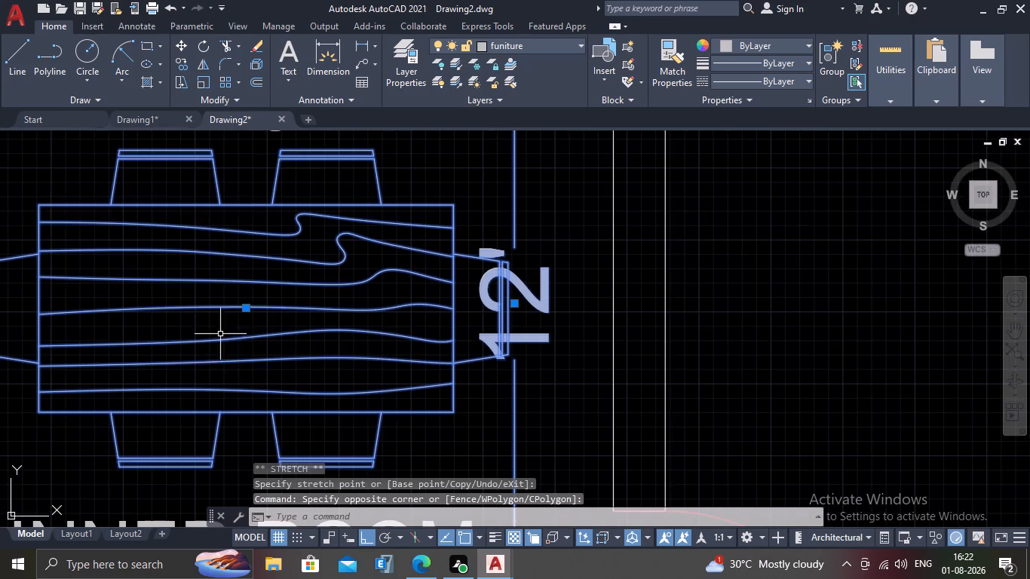
pyautogui.moveTo(220, 334); pyautogui.dragTo(214, 340)
pyautogui.click(247, 311)
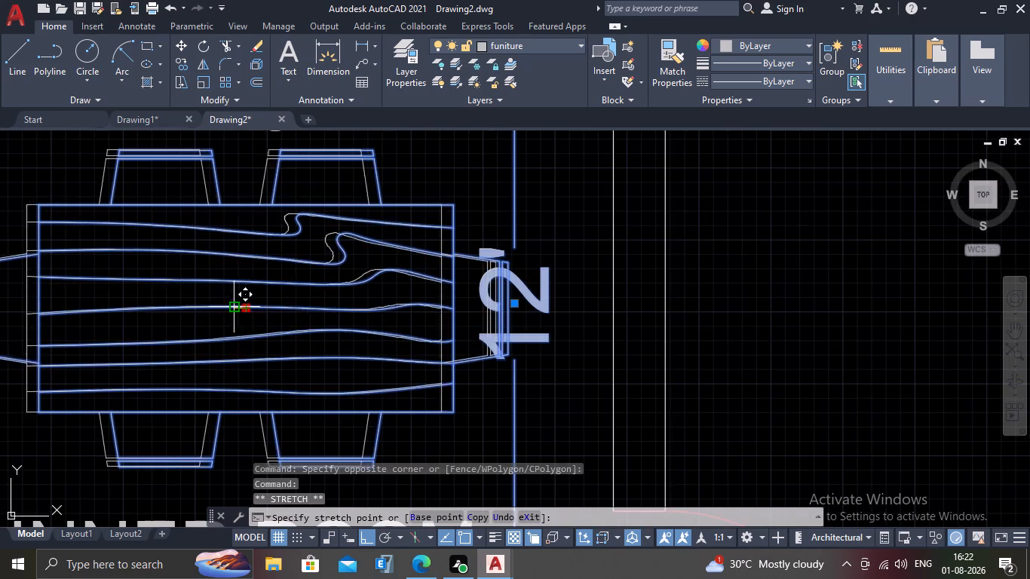
pyautogui.click(208, 315)
pyautogui.scroll(-2, 207, 329)
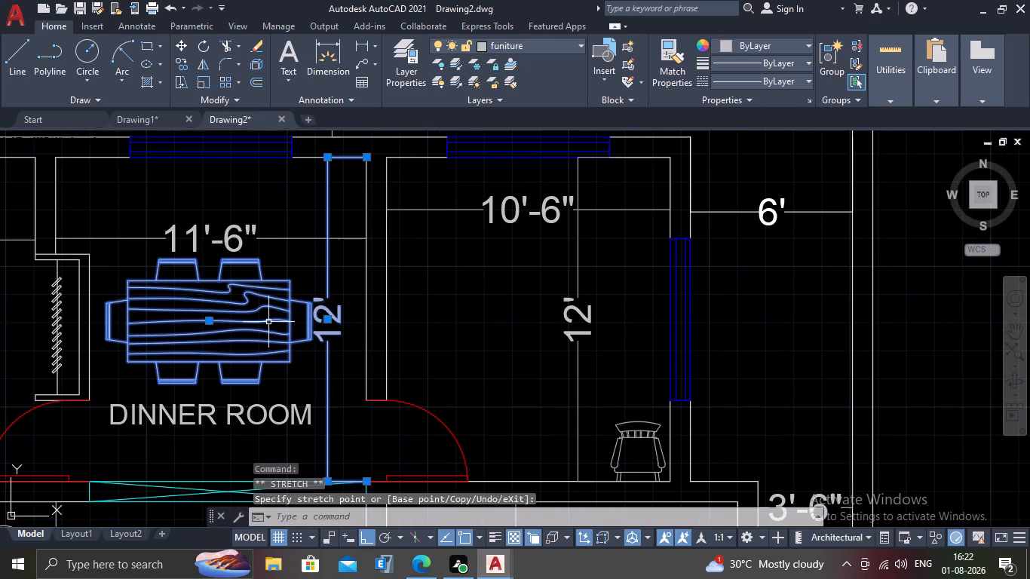
pyautogui.press('Escape')
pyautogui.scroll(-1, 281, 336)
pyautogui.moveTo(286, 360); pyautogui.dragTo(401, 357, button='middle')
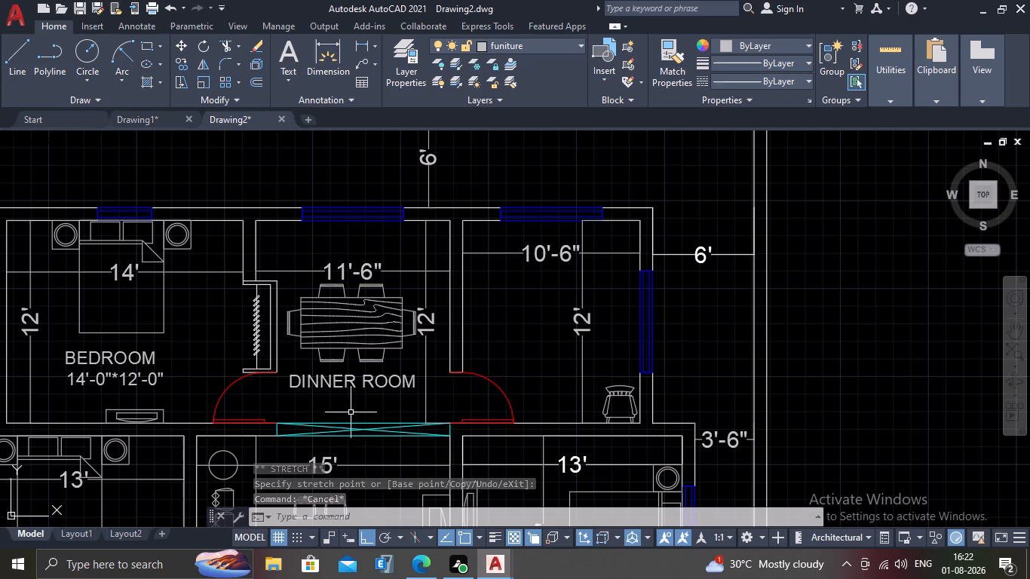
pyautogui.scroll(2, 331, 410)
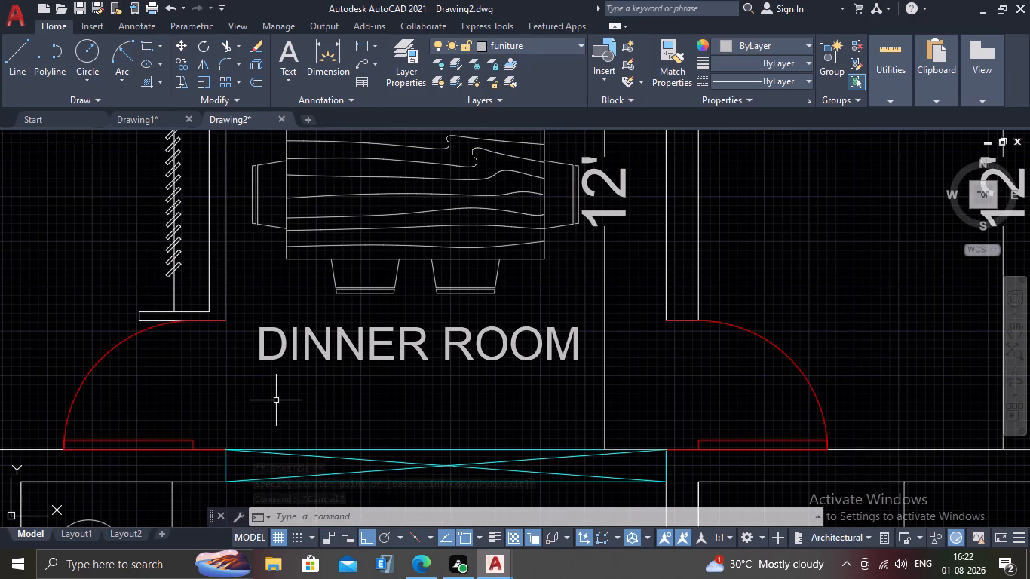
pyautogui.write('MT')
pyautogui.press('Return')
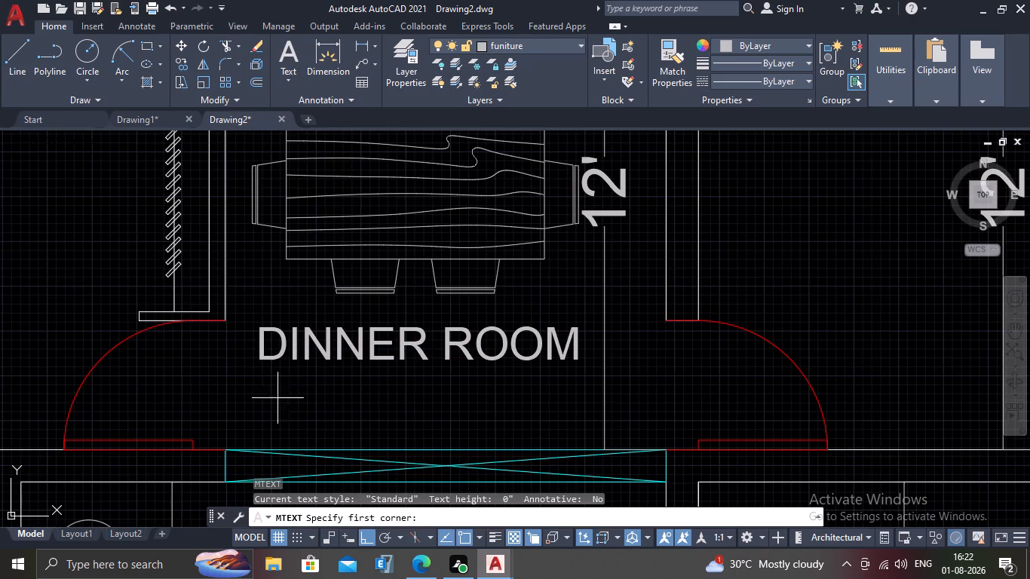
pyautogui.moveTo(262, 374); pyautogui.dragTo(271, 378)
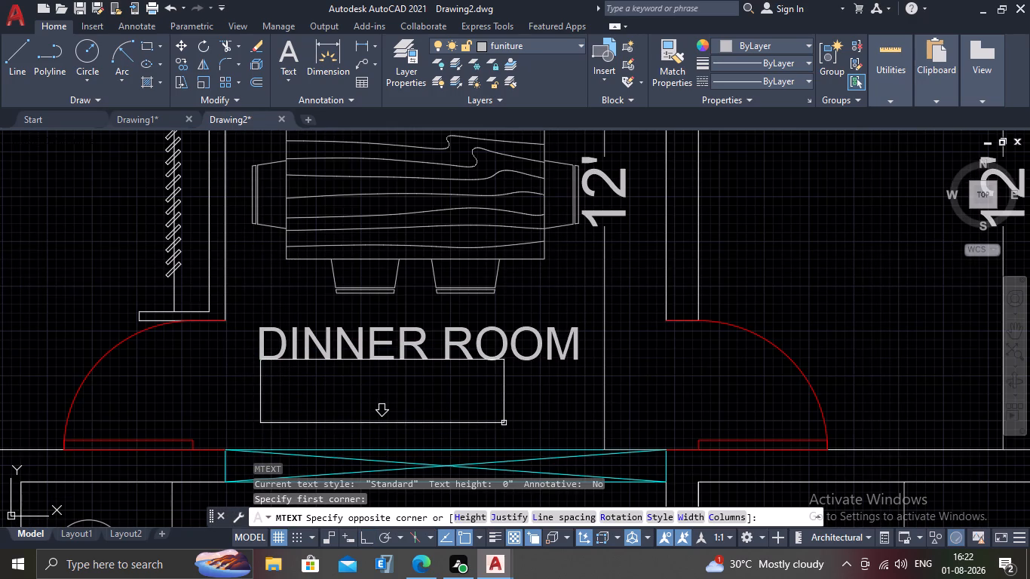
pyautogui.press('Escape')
# Write the multiline text 11'-6"*12'-0" beneath the DINNER ROOM label.
pyautogui.scroll(2, 275, 418)
pyautogui.write('MT')
pyautogui.press('Return')
pyautogui.click(231, 322)
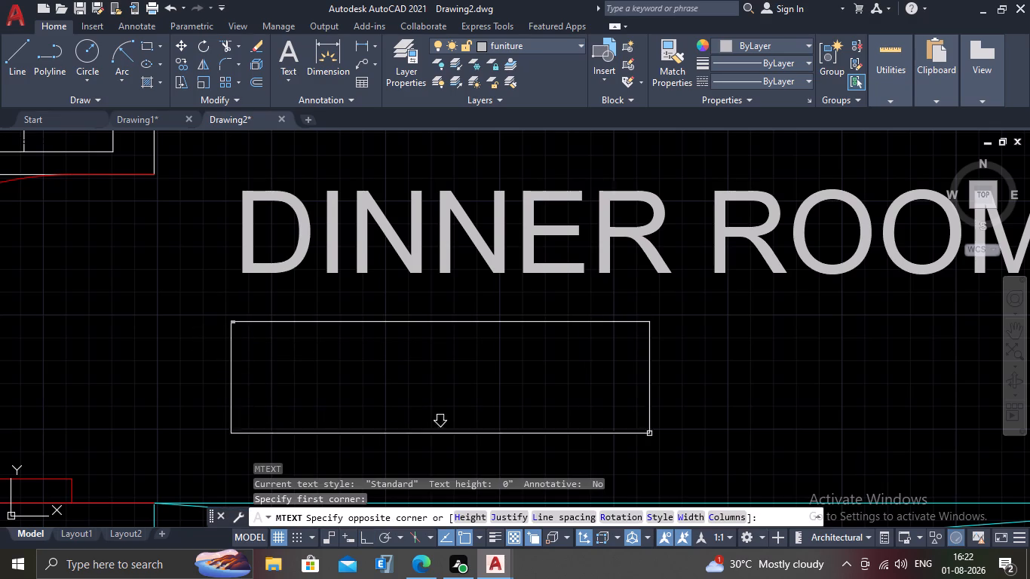
pyautogui.click(868, 455)
pyautogui.scroll(-2, 388, 368)
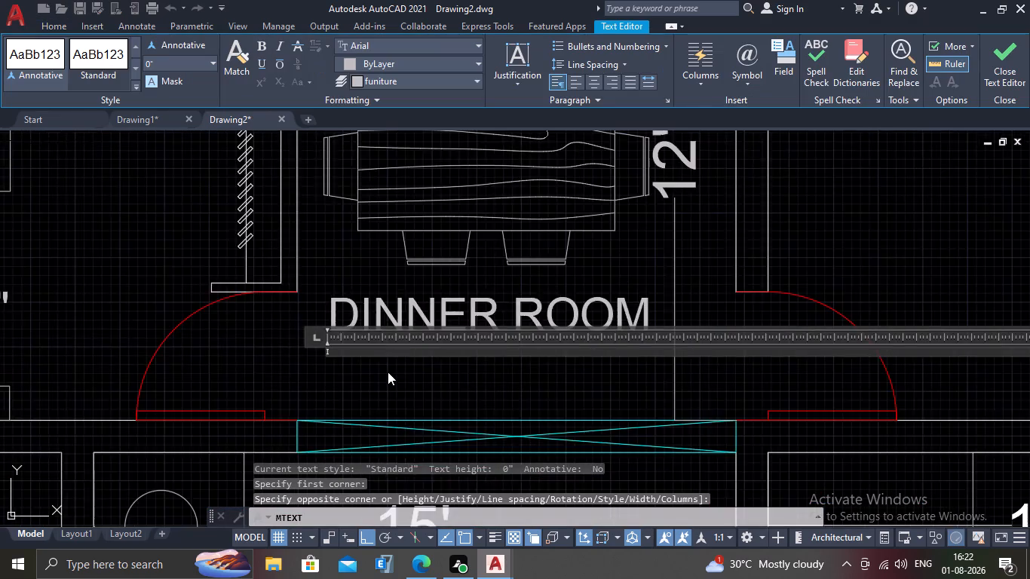
pyautogui.scroll(-1, 388, 372)
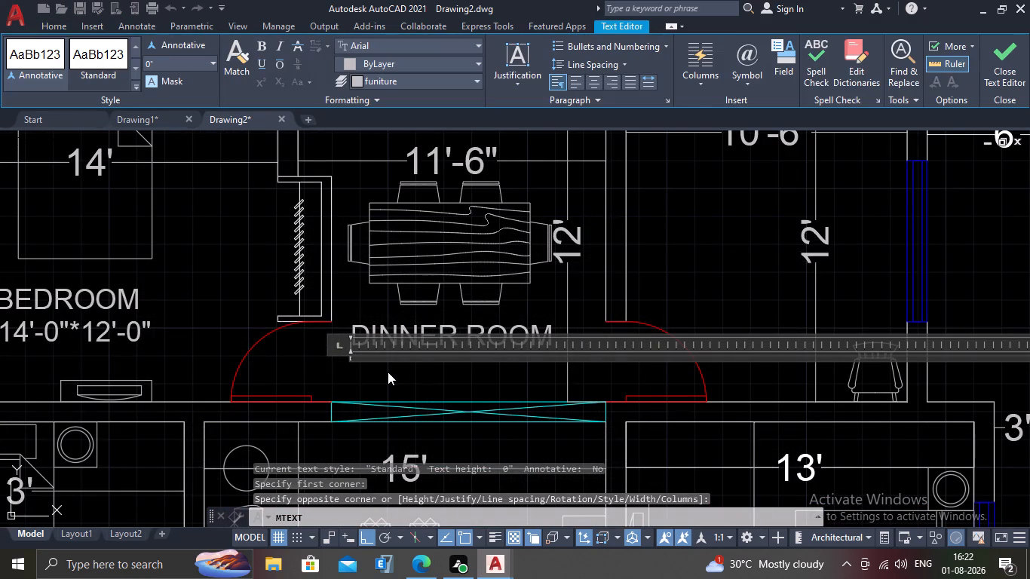
pyautogui.write('111')
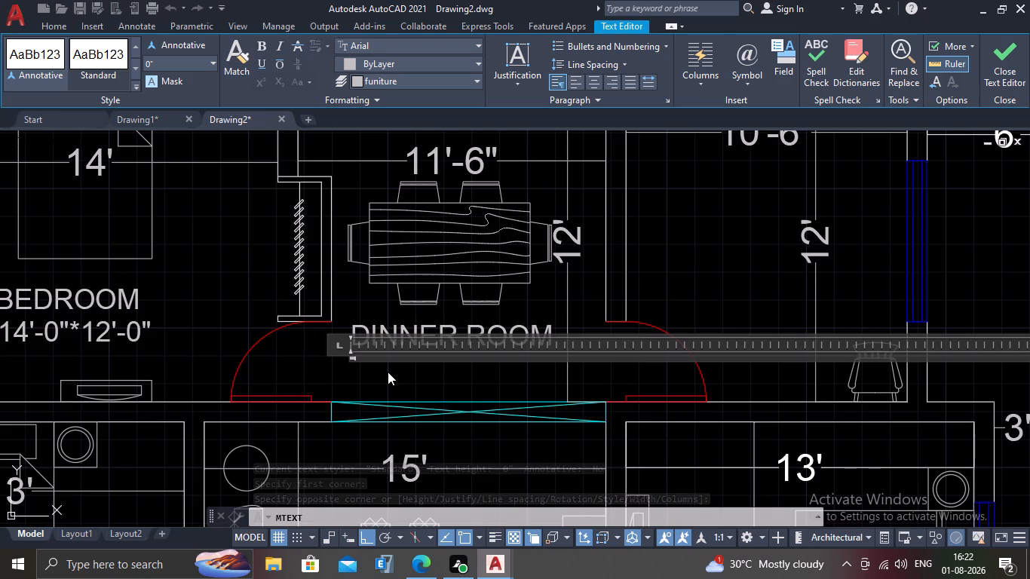
pyautogui.press("'")
pyautogui.press('-')
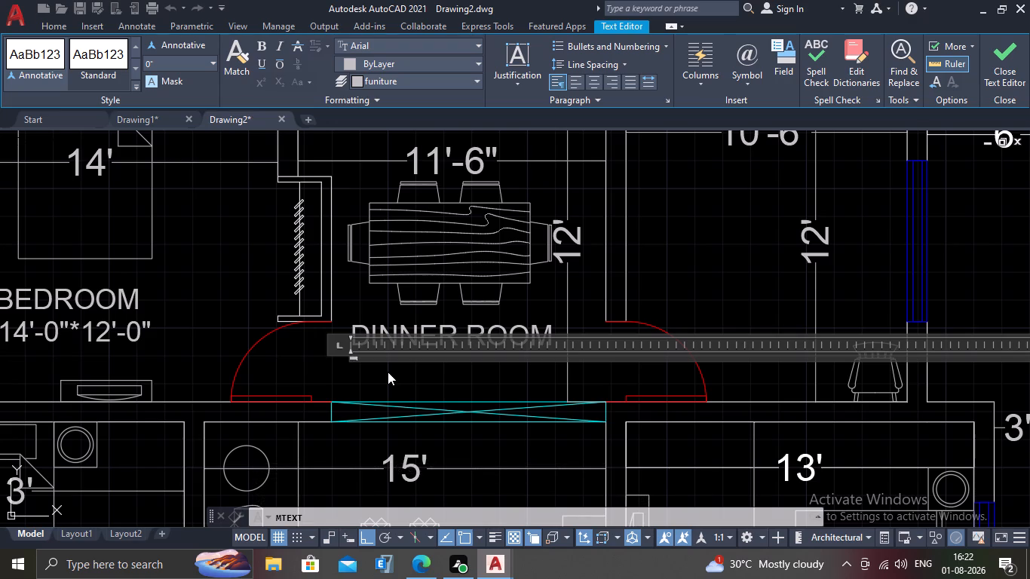
pyautogui.press('6')
pyautogui.hotkey('shift', '"')
pyautogui.hotkey('shift', '*')
pyautogui.write('12\'-0"')
pyautogui.scroll(4, 354, 376)
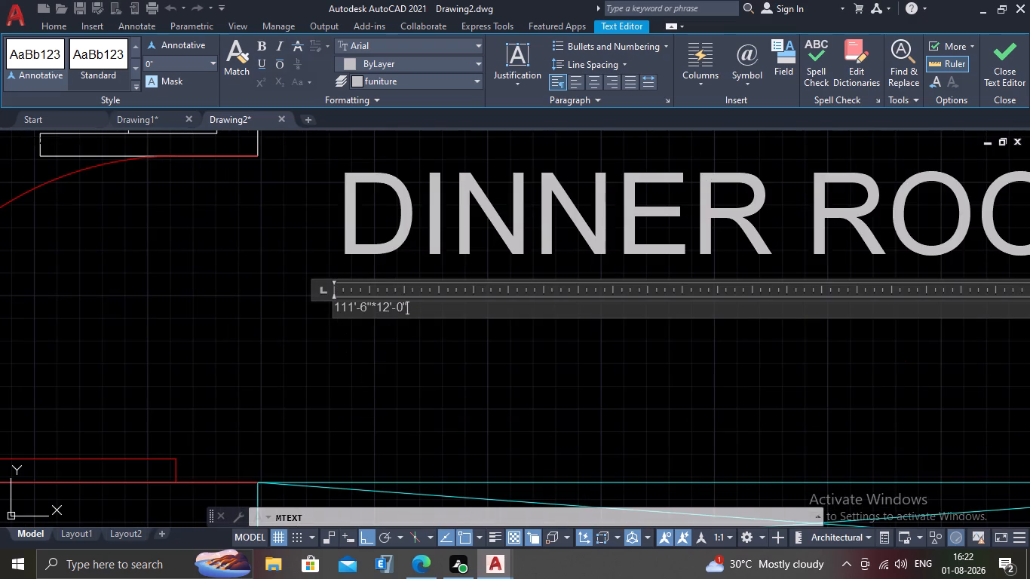
pyautogui.moveTo(408, 308); pyautogui.dragTo(241, 342)
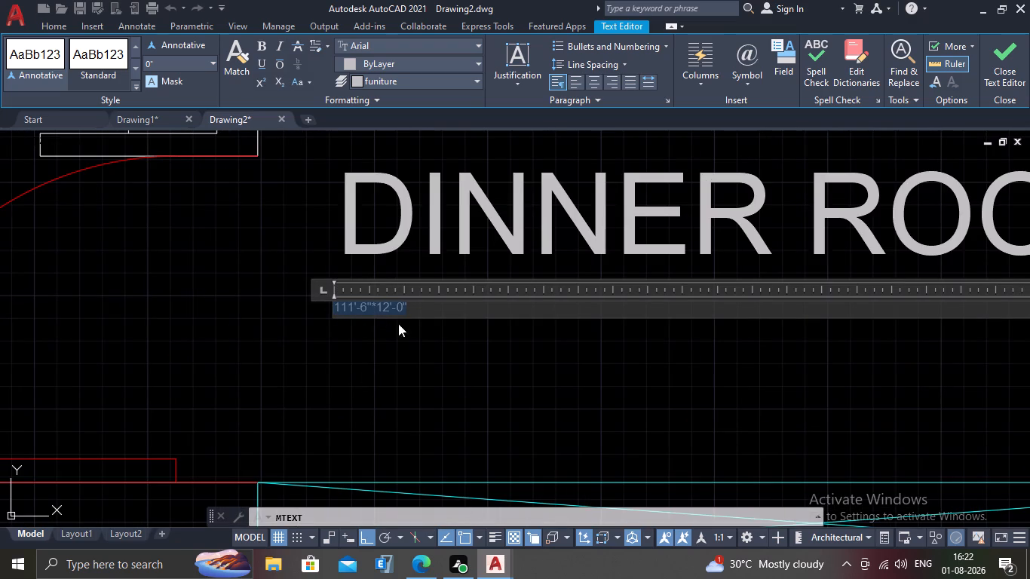
pyautogui.click(423, 316)
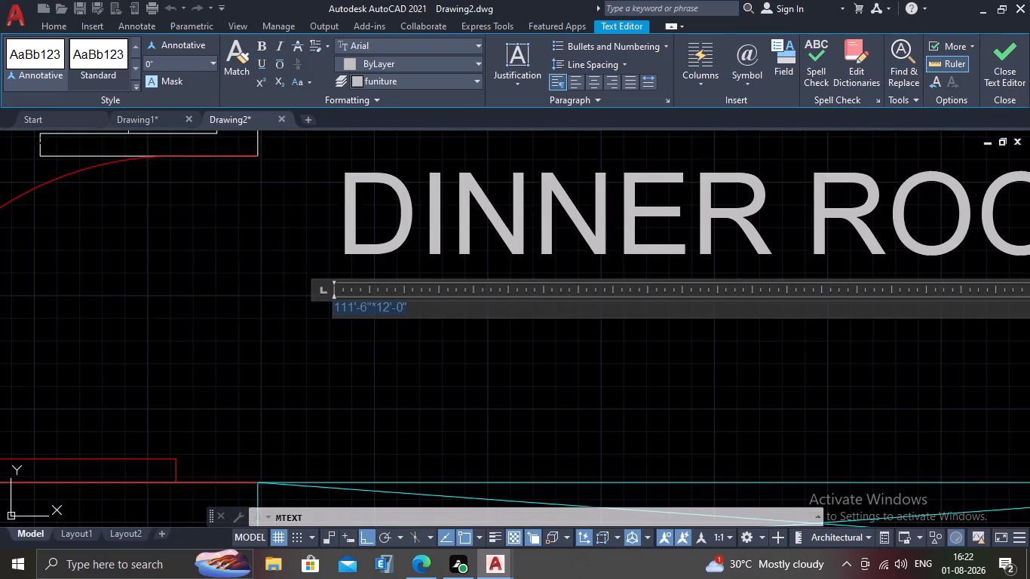
pyautogui.click(423, 304)
pyautogui.click(341, 305)
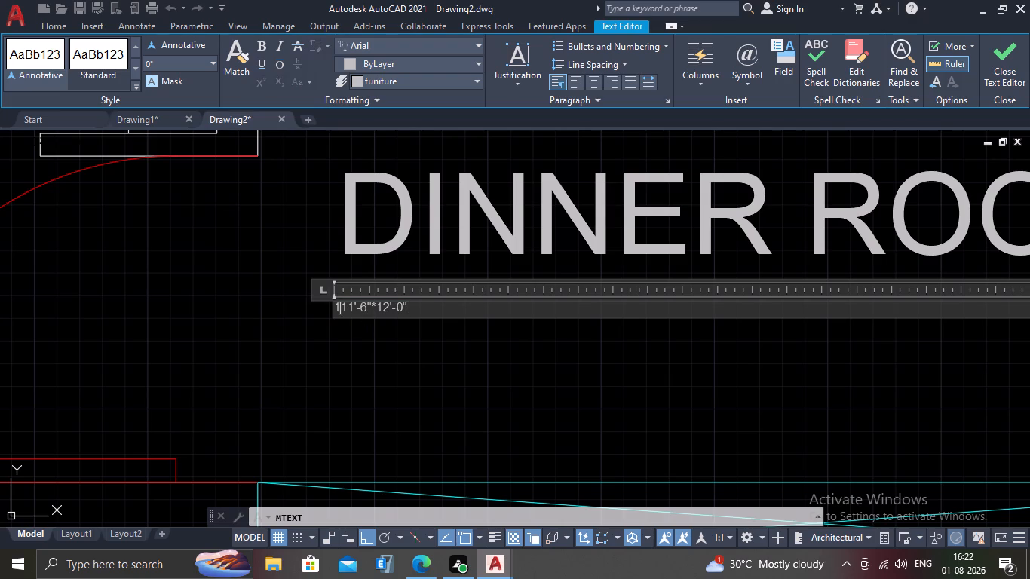
pyautogui.press('BackSpace')
# Set the height of the whole 11'-6"*12'-0" text to 9" and finish editing it.
pyautogui.moveTo(409, 302); pyautogui.dragTo(197, 335)
pyautogui.moveTo(155, 62); pyautogui.dragTo(88, 74)
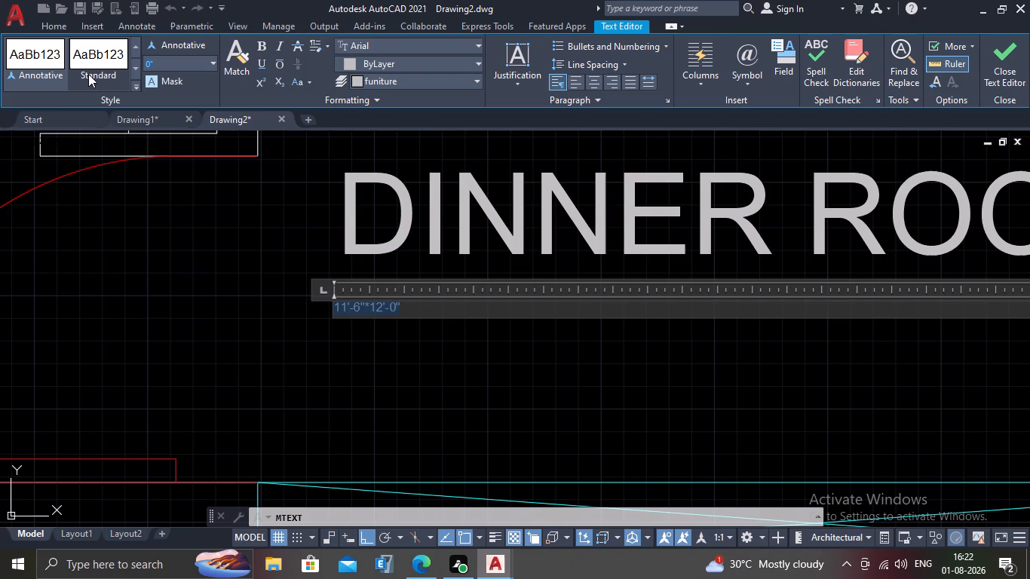
pyautogui.write('9"')
pyautogui.press('Return')
pyautogui.click(197, 289)
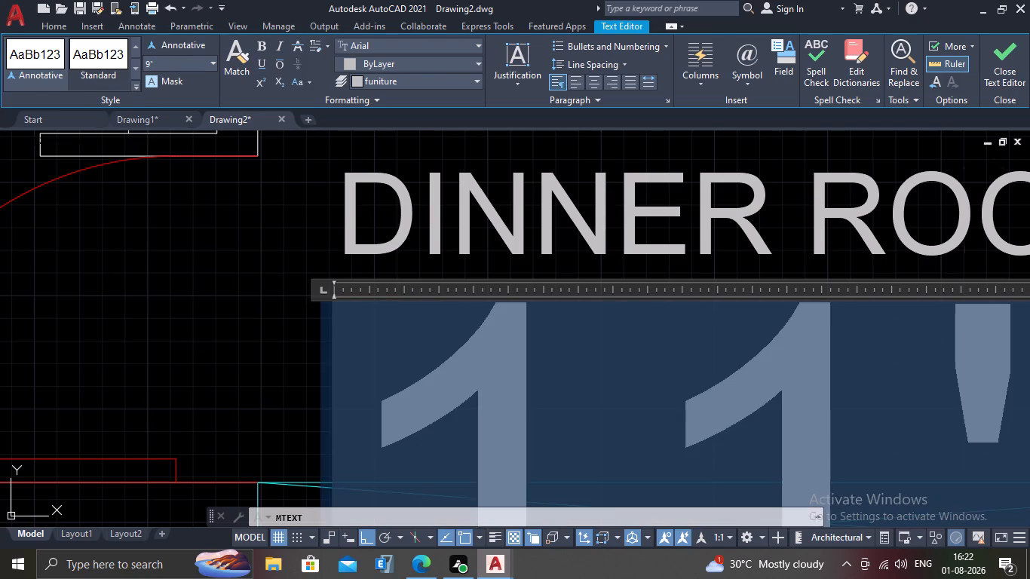
# Look over the 10'-6" wide room and the rest of the floor plan for rooms that still need labels.
pyautogui.scroll(-2, 199, 290)
pyautogui.scroll(-1, 246, 366)
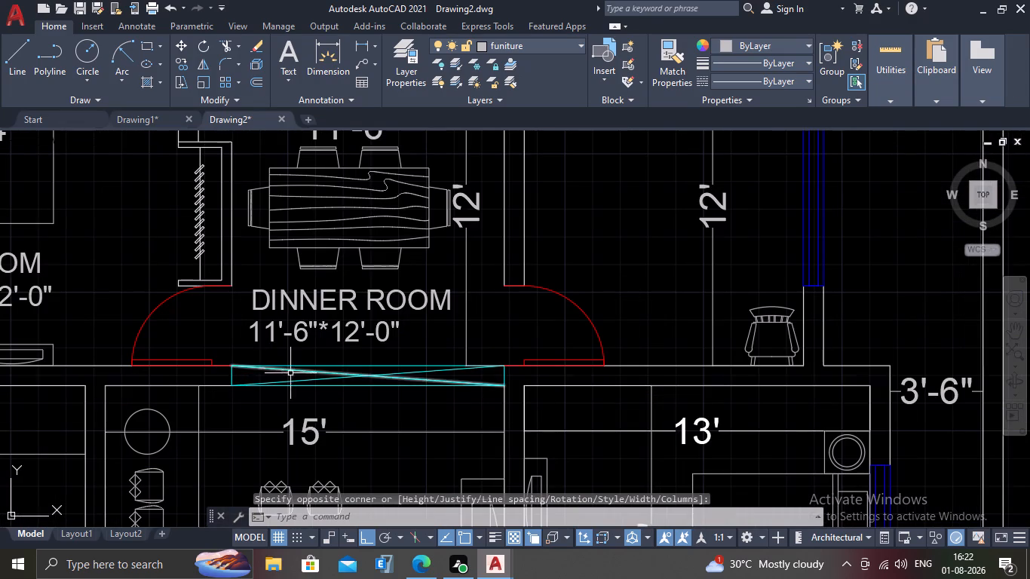
pyautogui.scroll(-2, 165, 362)
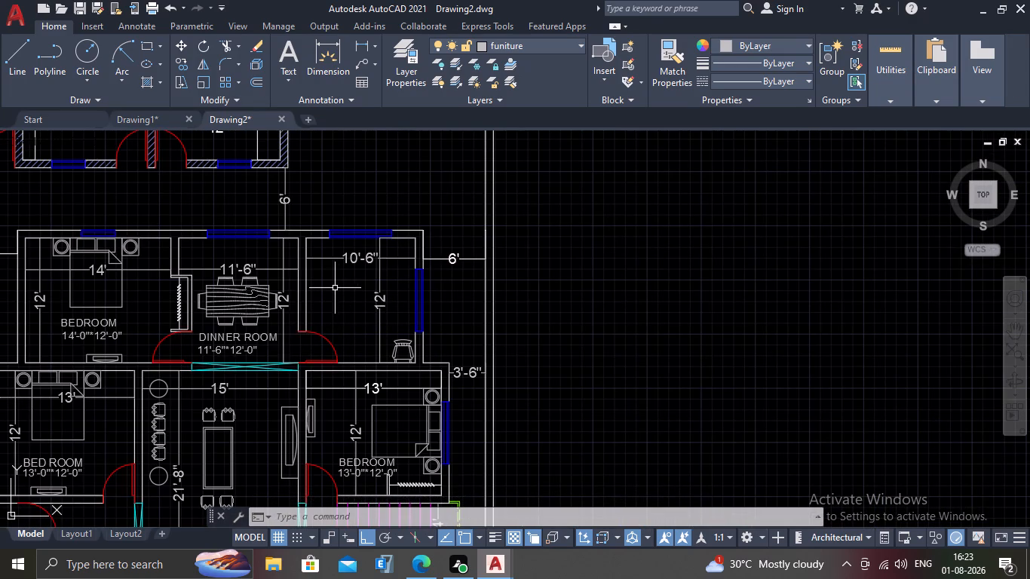
pyautogui.scroll(2, 327, 289)
pyautogui.scroll(-1, 327, 288)
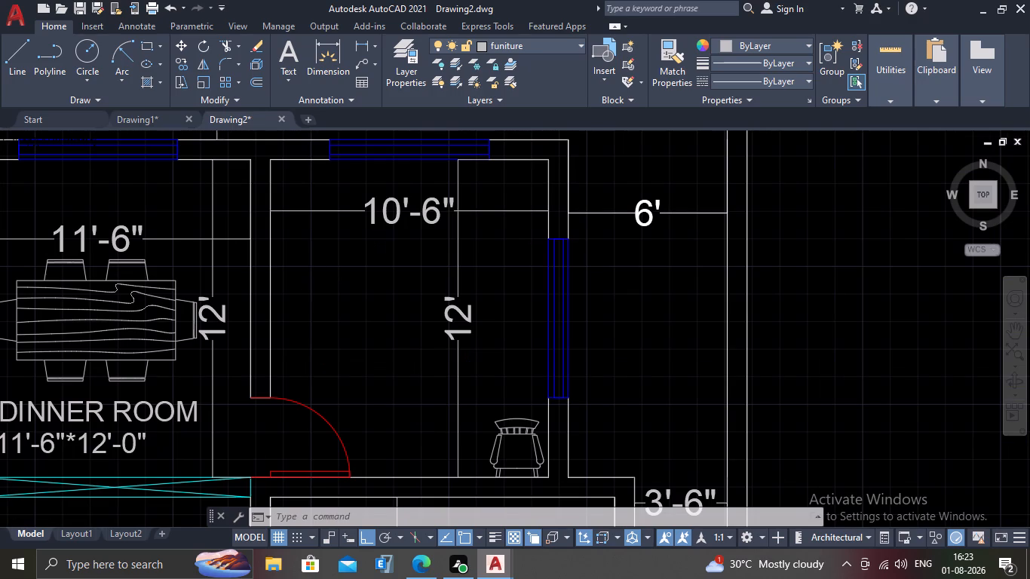
pyautogui.scroll(1, 324, 289)
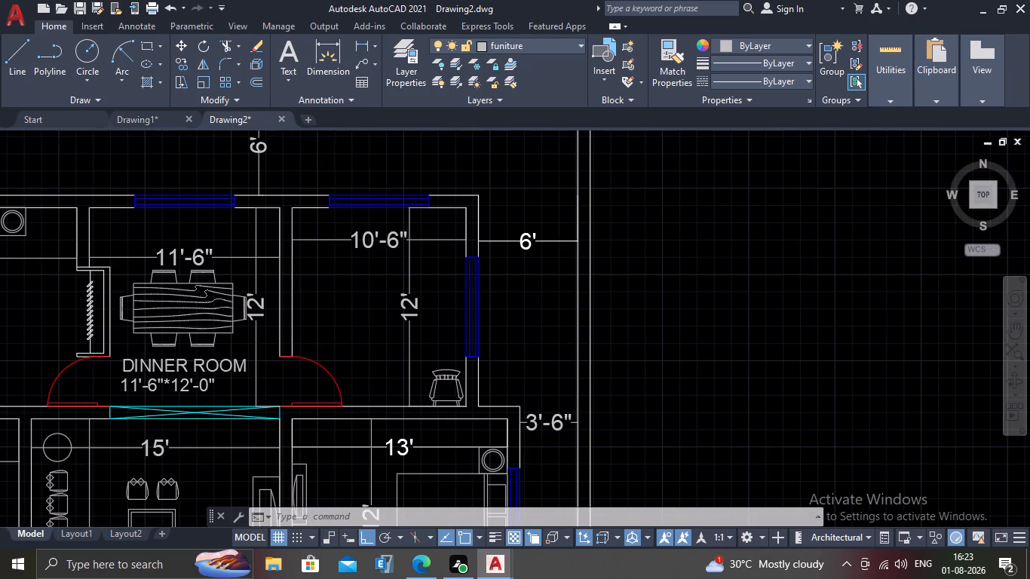
pyautogui.scroll(-1, 316, 299)
pyautogui.scroll(-1, 256, 326)
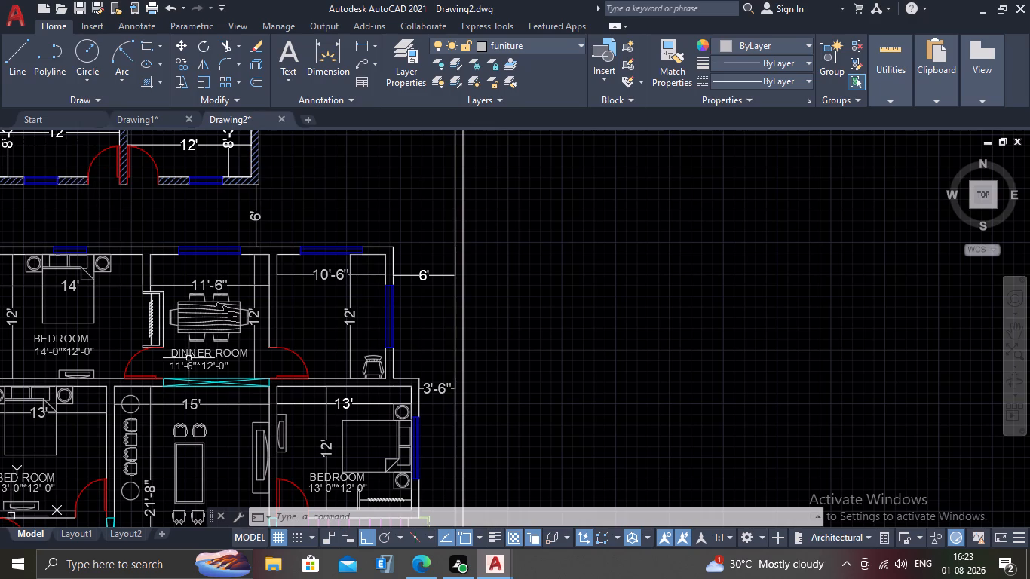
pyautogui.scroll(2, 281, 334)
pyautogui.scroll(-2, 316, 270)
pyautogui.moveTo(294, 277); pyautogui.dragTo(339, 277, button='middle')
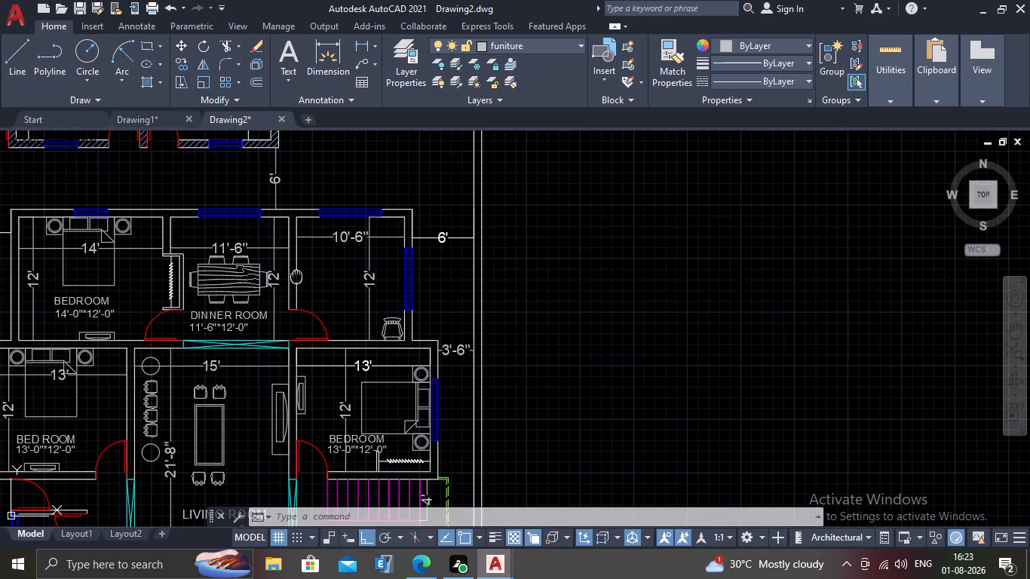
pyautogui.moveTo(339, 277); pyautogui.dragTo(357, 277, button='middle')
pyautogui.scroll(-1, 352, 280)
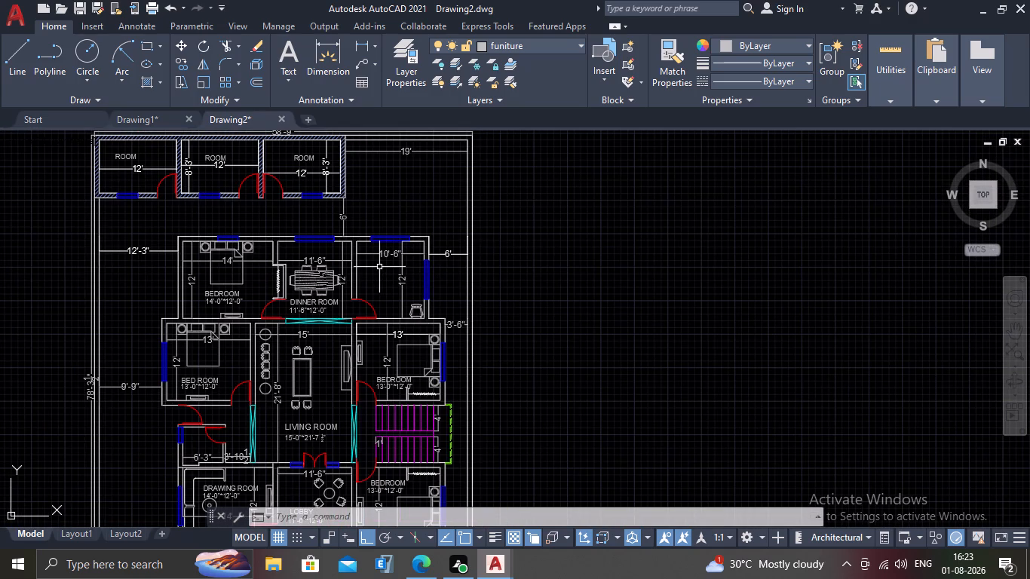
pyautogui.moveTo(379, 267); pyautogui.dragTo(367, 296, button='middle')
pyautogui.scroll(2, 367, 296)
pyautogui.scroll(-3, 367, 296)
pyautogui.scroll(2, 338, 356)
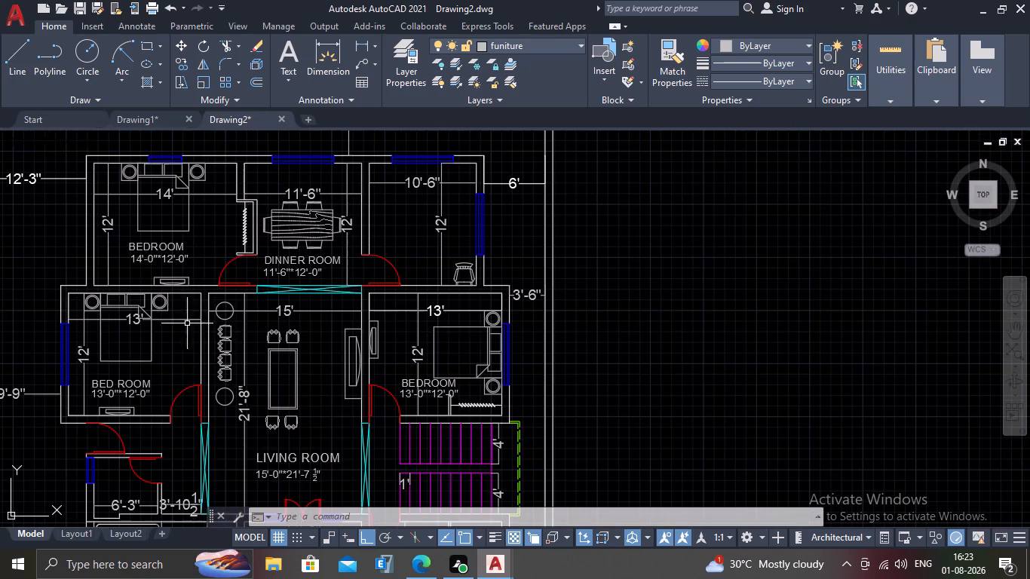
pyautogui.scroll(-3, 271, 219)
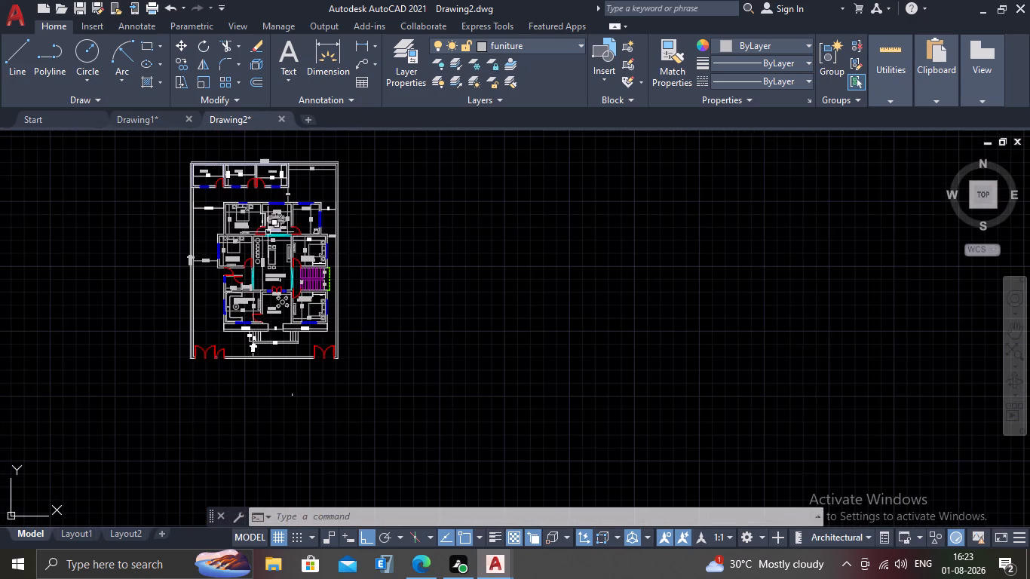
pyautogui.moveTo(268, 207); pyautogui.dragTo(265, 240, button='middle')
pyautogui.scroll(2, 285, 249)
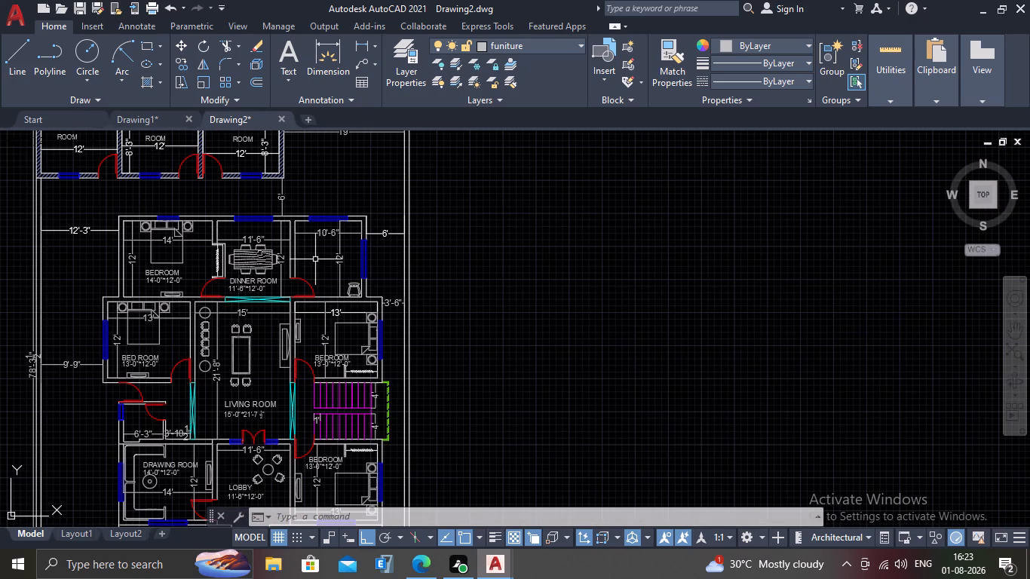
# Write the multiline text TOILET inside the 6'-3" wide room between the bed room and the drawing room.
pyautogui.moveTo(104, 407); pyautogui.dragTo(151, 348, button='middle')
pyautogui.scroll(1, 149, 353)
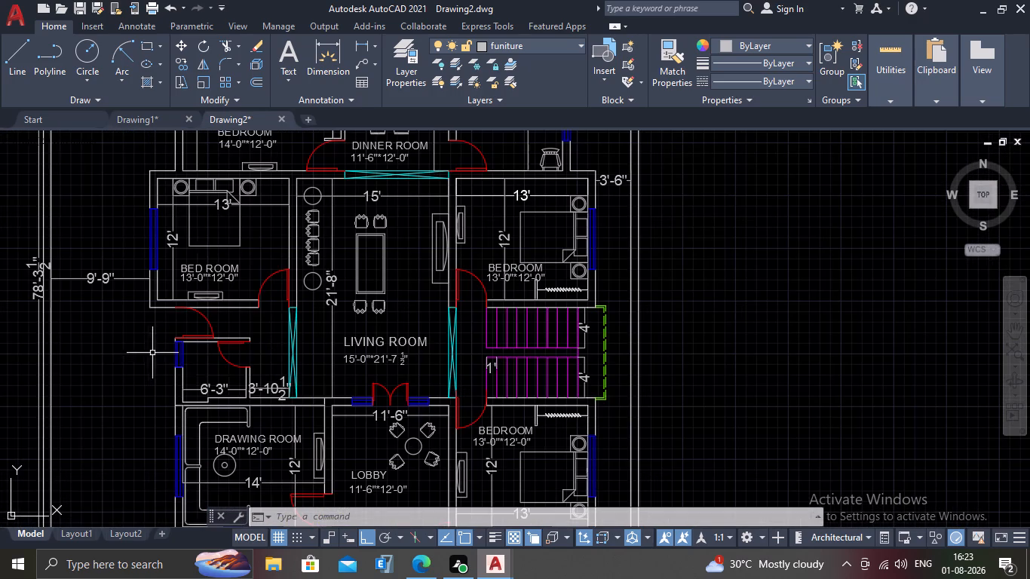
pyautogui.moveTo(206, 376); pyautogui.dragTo(231, 334, button='middle')
pyautogui.scroll(3, 216, 345)
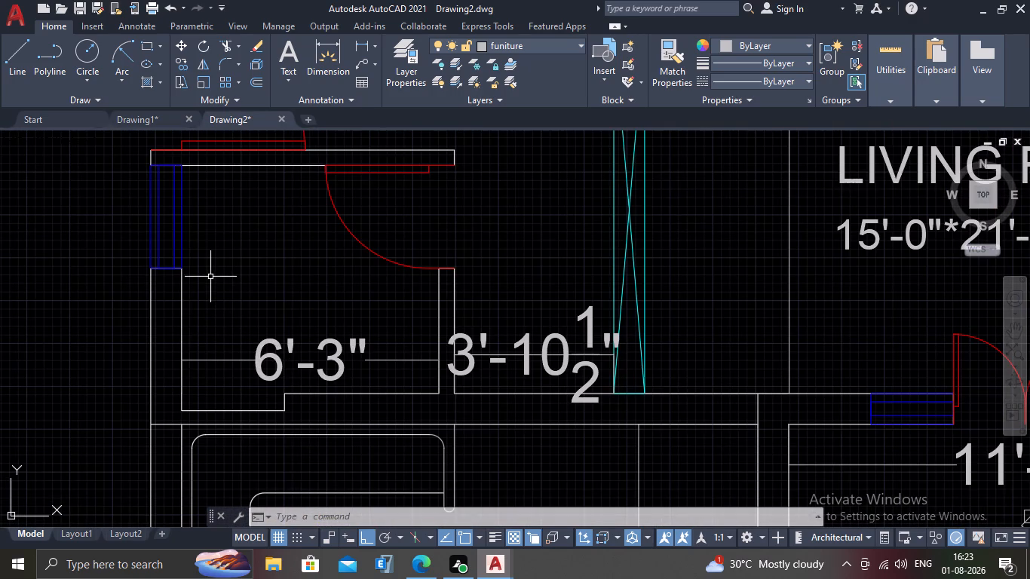
pyautogui.write('MT')
pyautogui.press('Return')
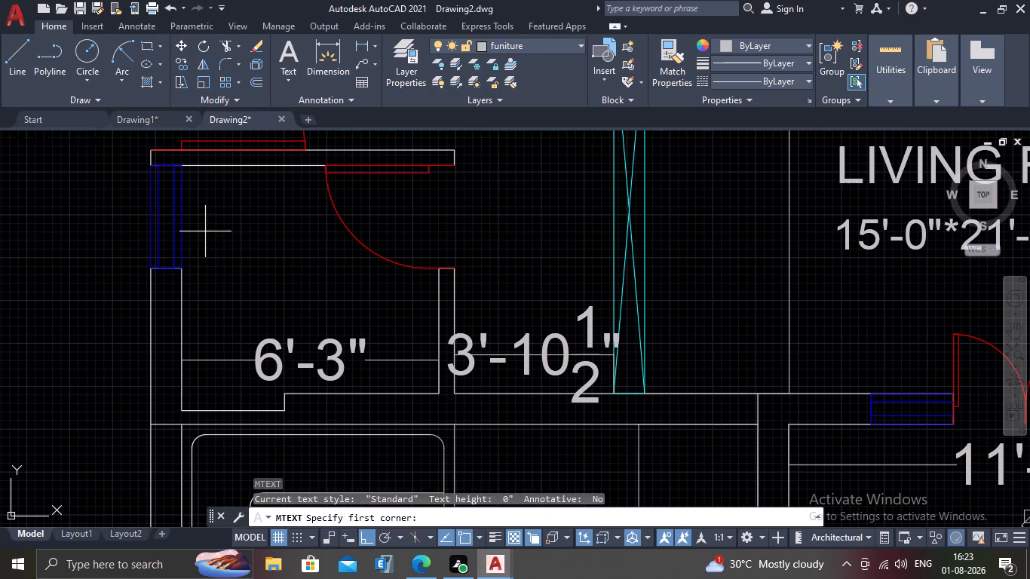
pyautogui.moveTo(205, 231); pyautogui.dragTo(212, 237)
pyautogui.click(346, 286)
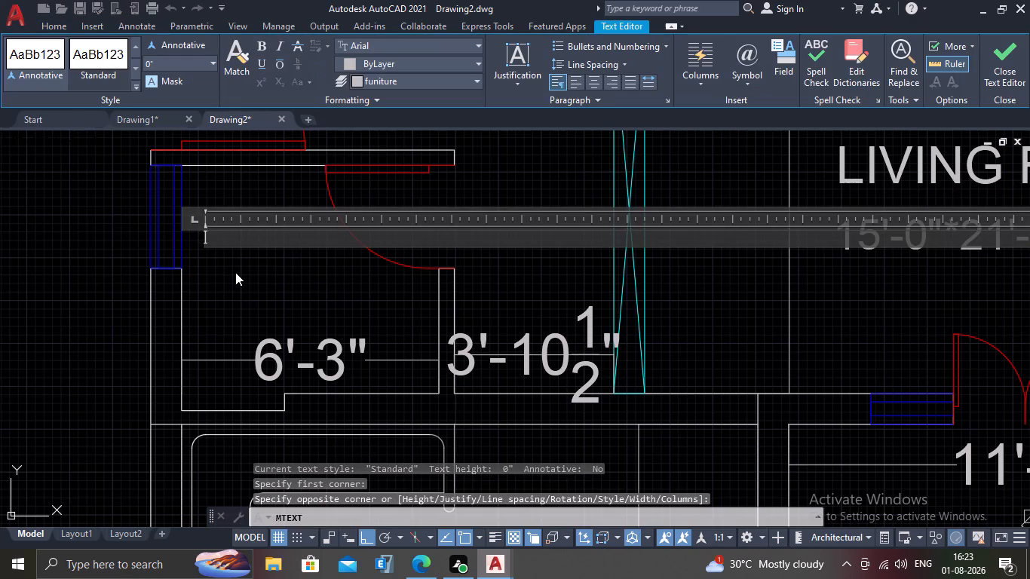
pyautogui.write('TOIL')
pyautogui.write('ET')
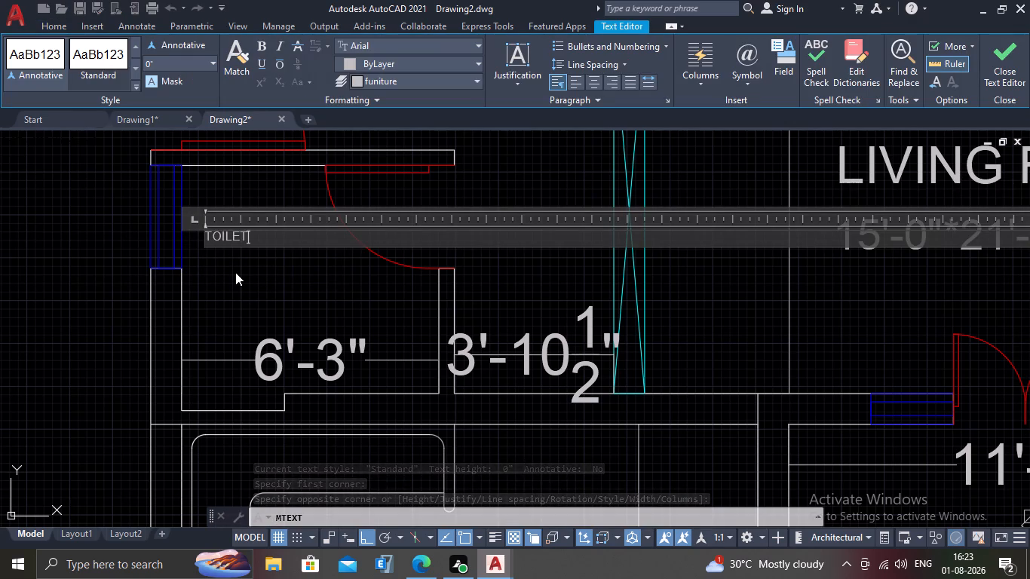
# Set the height of the whole TOILET text to 9" and finish editing it.
pyautogui.moveTo(259, 237); pyautogui.dragTo(101, 229)
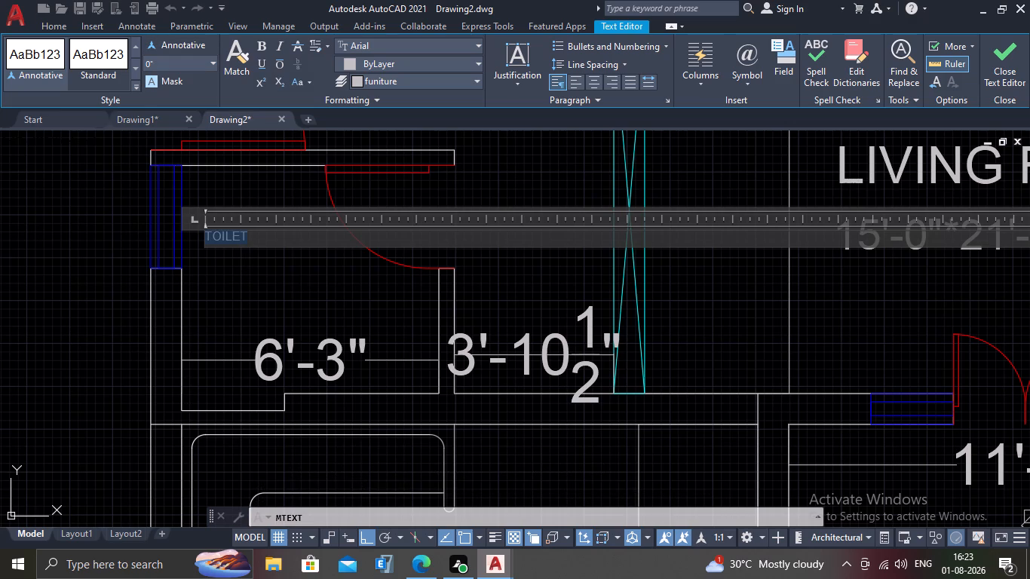
pyautogui.moveTo(158, 60); pyautogui.dragTo(108, 62)
pyautogui.press('9')
pyautogui.hotkey('shift', '"')
pyautogui.press('Return')
pyautogui.click(197, 272)
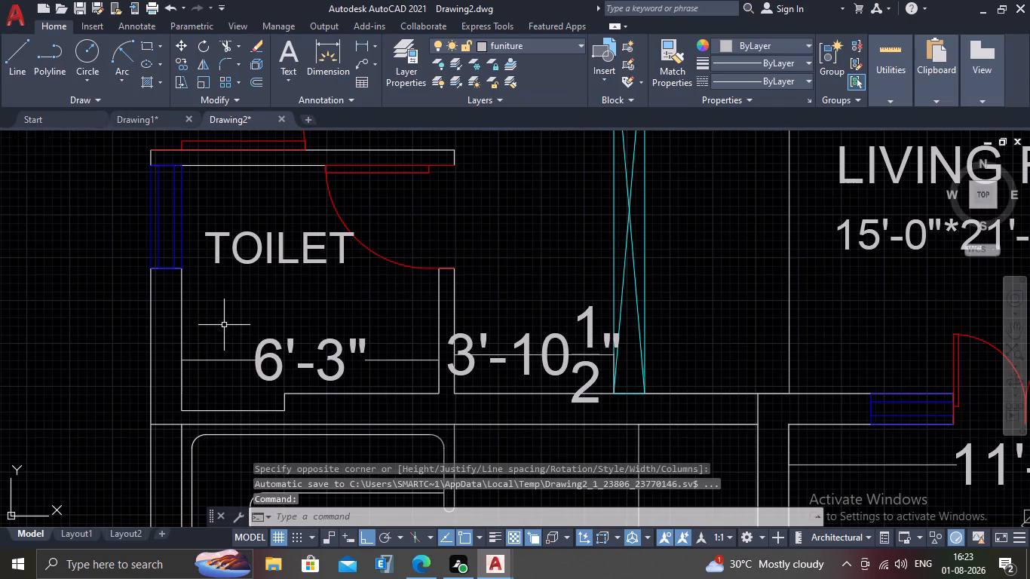
# Move the TOILET text lower and slightly left within the toilet, clear of the door swing.
pyautogui.click(219, 235)
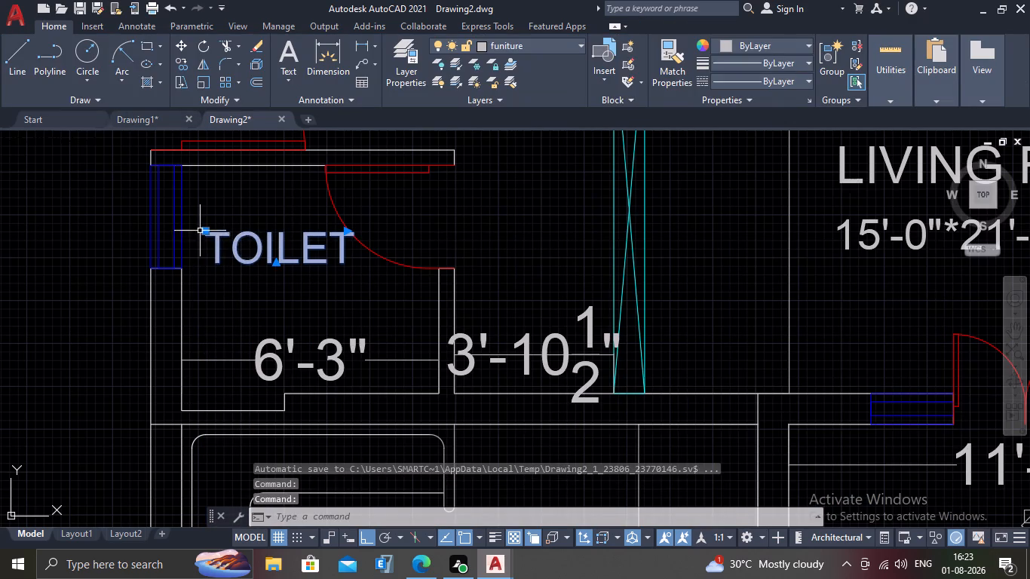
pyautogui.click(204, 229)
pyautogui.click(192, 262)
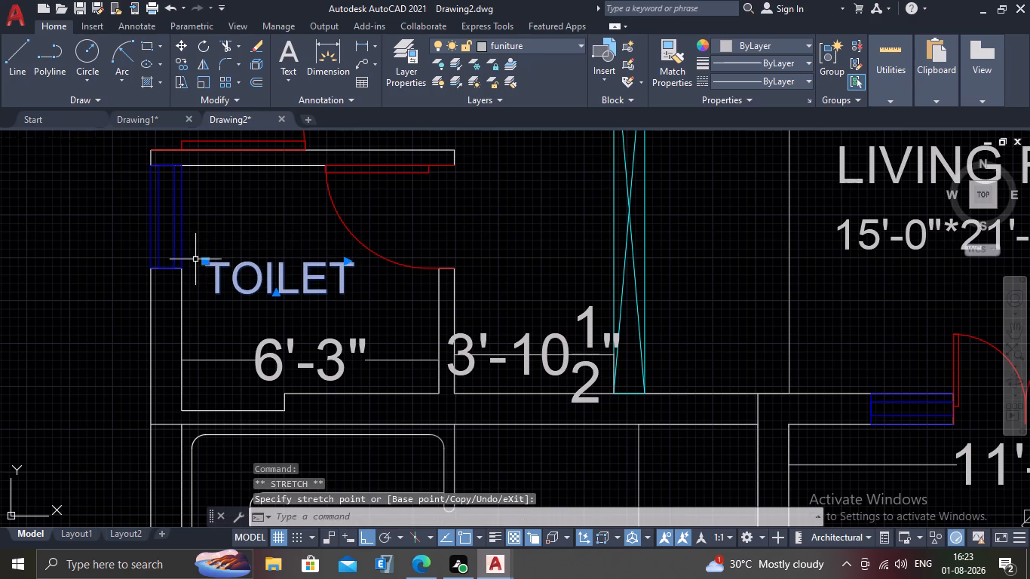
pyautogui.click(202, 262)
pyautogui.click(195, 262)
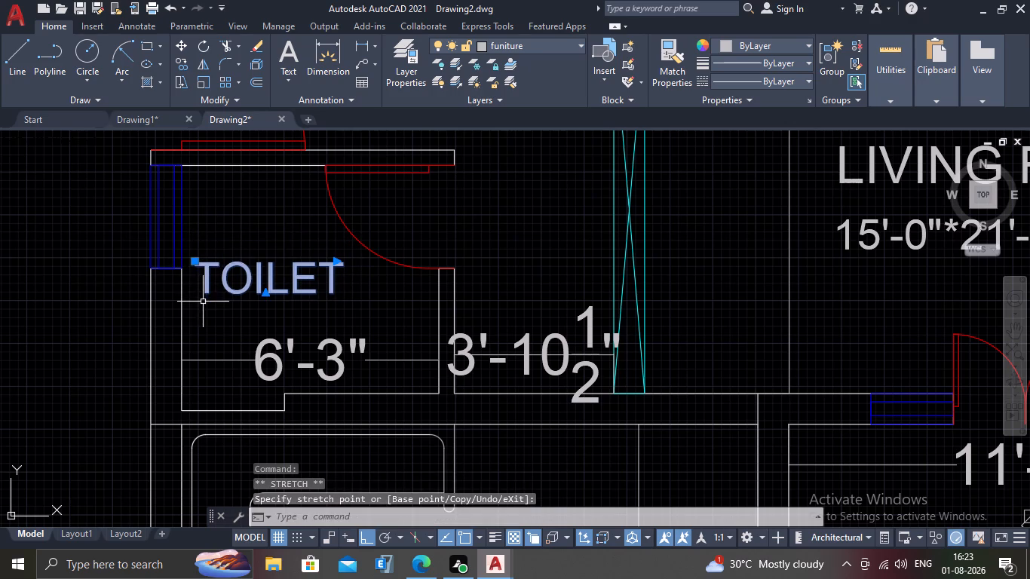
# Move the toilet's 6'-3" width dimension line down closer to the room's lower wall.
pyautogui.moveTo(201, 302); pyautogui.dragTo(207, 270, button='middle')
pyautogui.scroll(1, 210, 294)
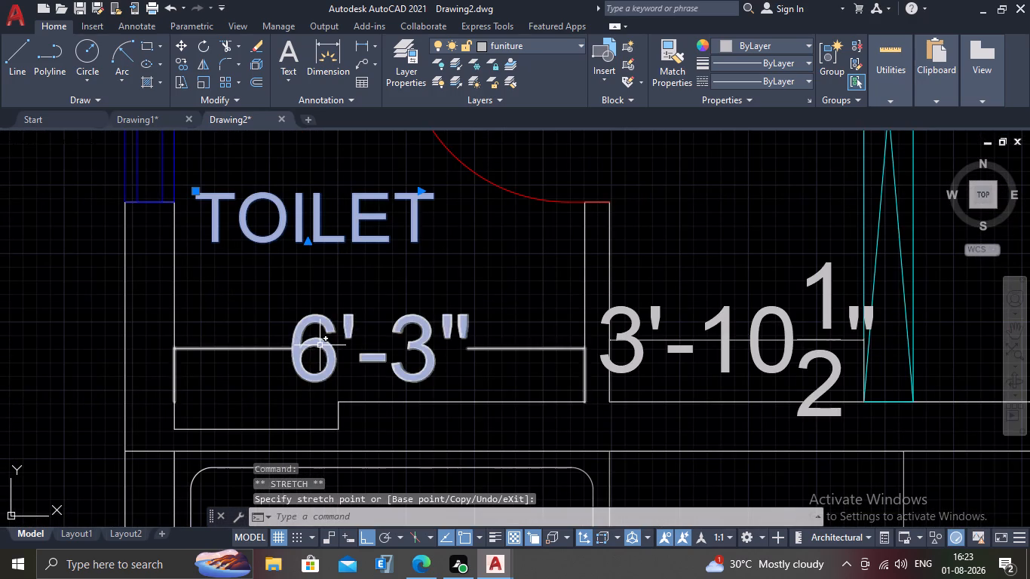
pyautogui.click(320, 345)
pyautogui.click(382, 348)
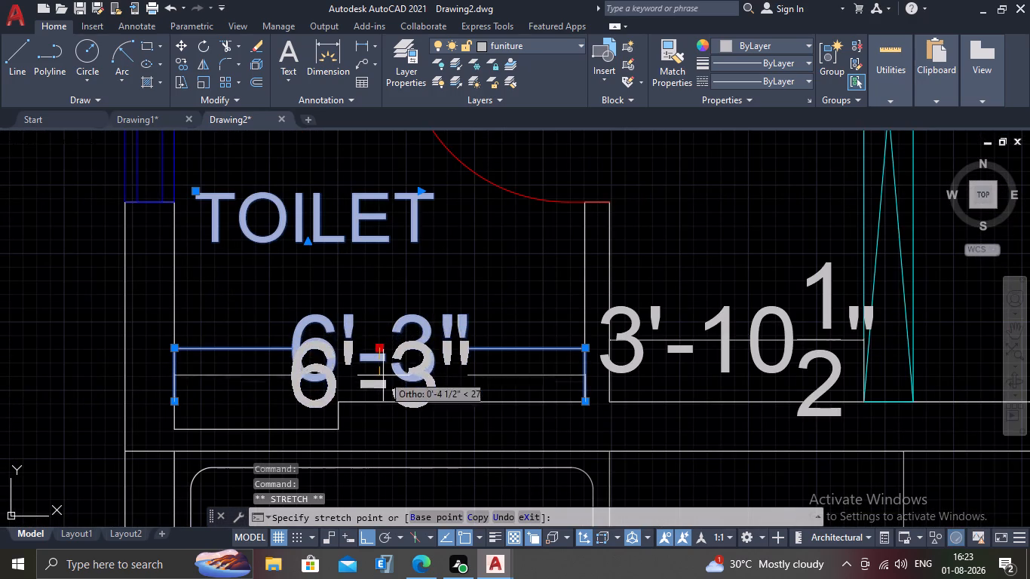
pyautogui.click(380, 387)
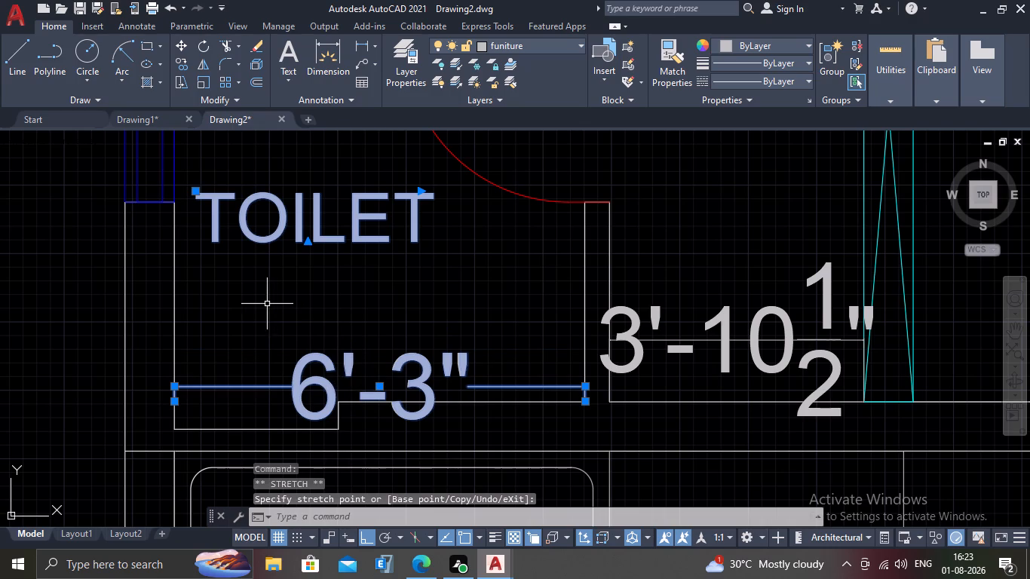
pyautogui.press('Escape')
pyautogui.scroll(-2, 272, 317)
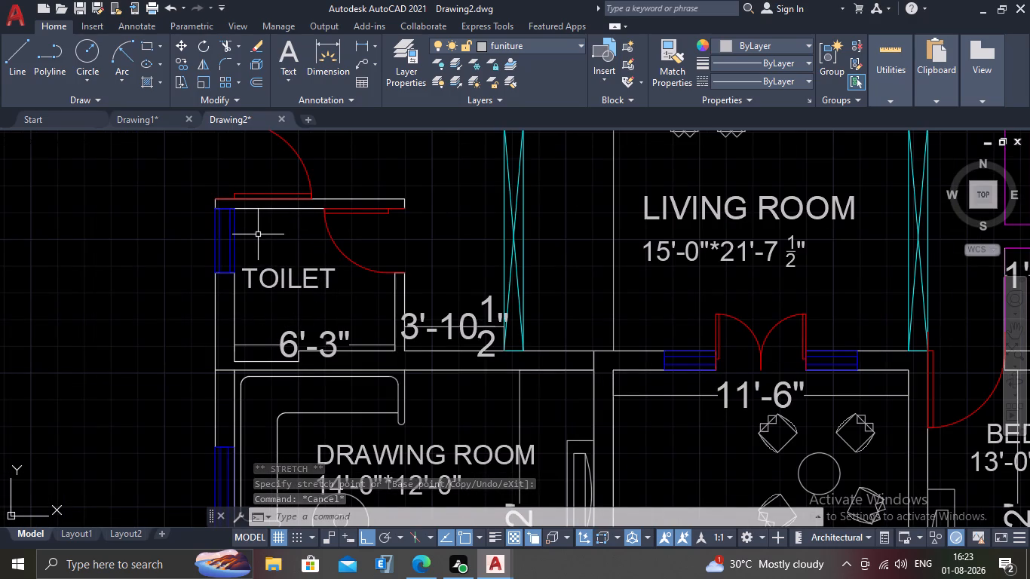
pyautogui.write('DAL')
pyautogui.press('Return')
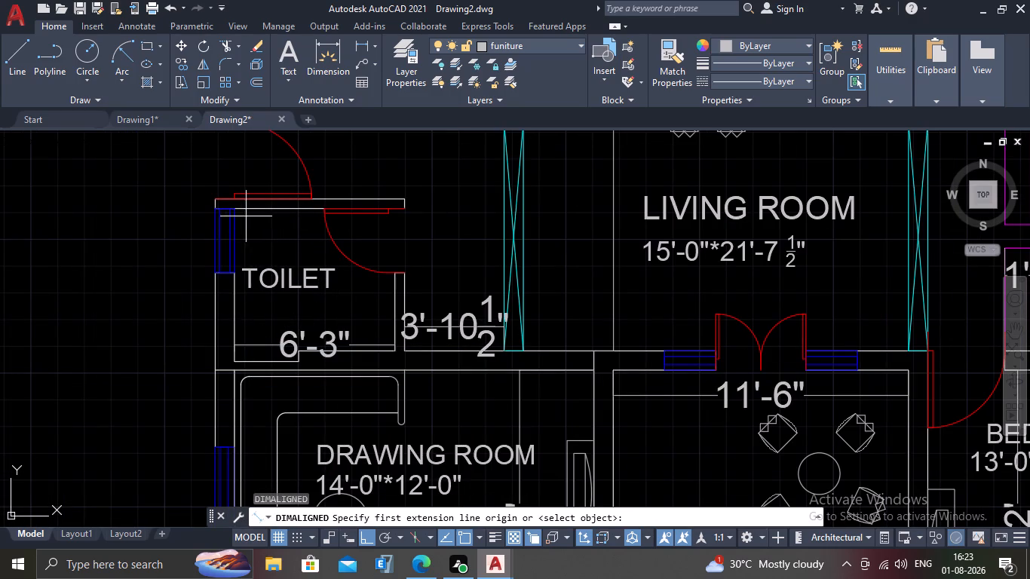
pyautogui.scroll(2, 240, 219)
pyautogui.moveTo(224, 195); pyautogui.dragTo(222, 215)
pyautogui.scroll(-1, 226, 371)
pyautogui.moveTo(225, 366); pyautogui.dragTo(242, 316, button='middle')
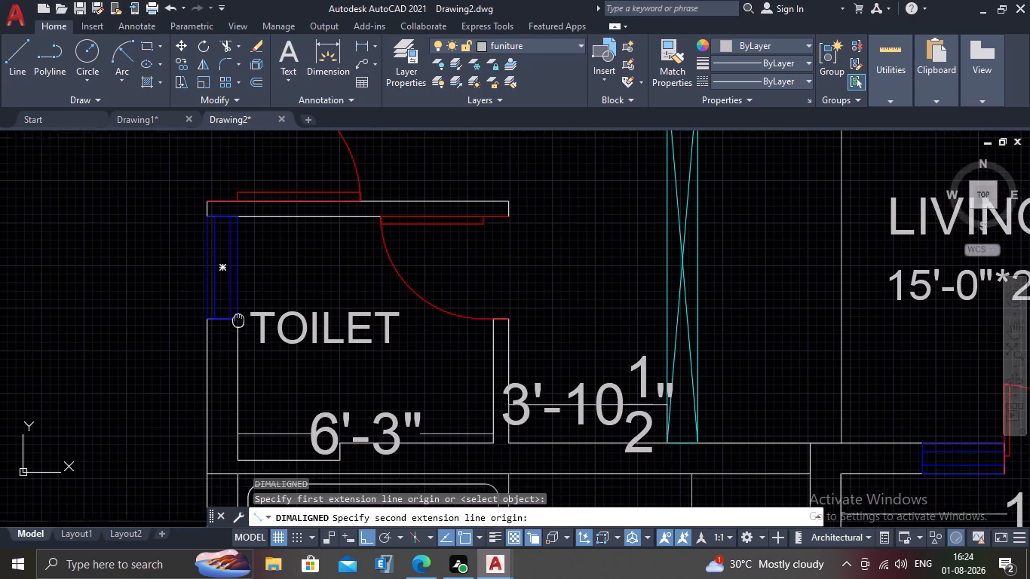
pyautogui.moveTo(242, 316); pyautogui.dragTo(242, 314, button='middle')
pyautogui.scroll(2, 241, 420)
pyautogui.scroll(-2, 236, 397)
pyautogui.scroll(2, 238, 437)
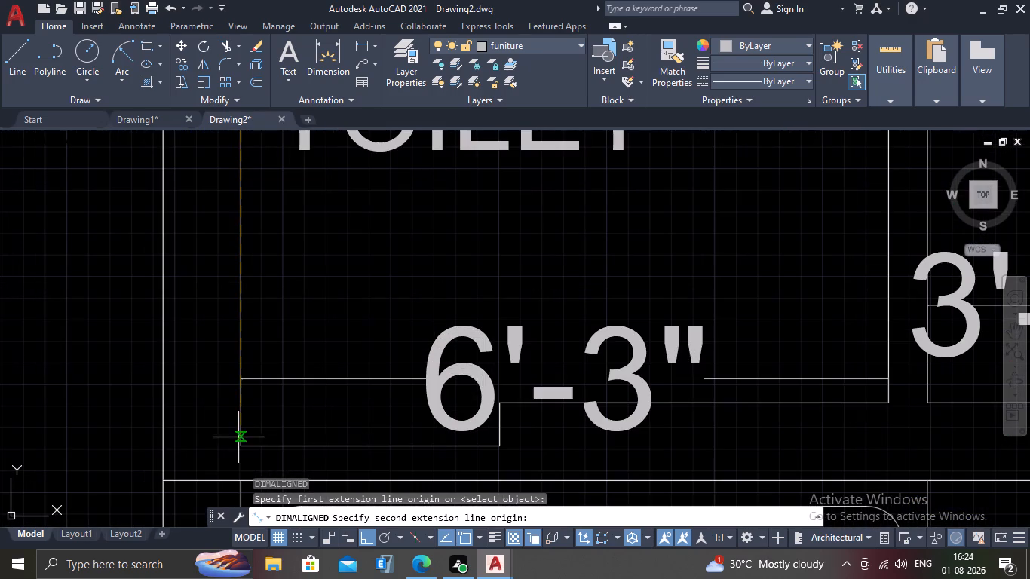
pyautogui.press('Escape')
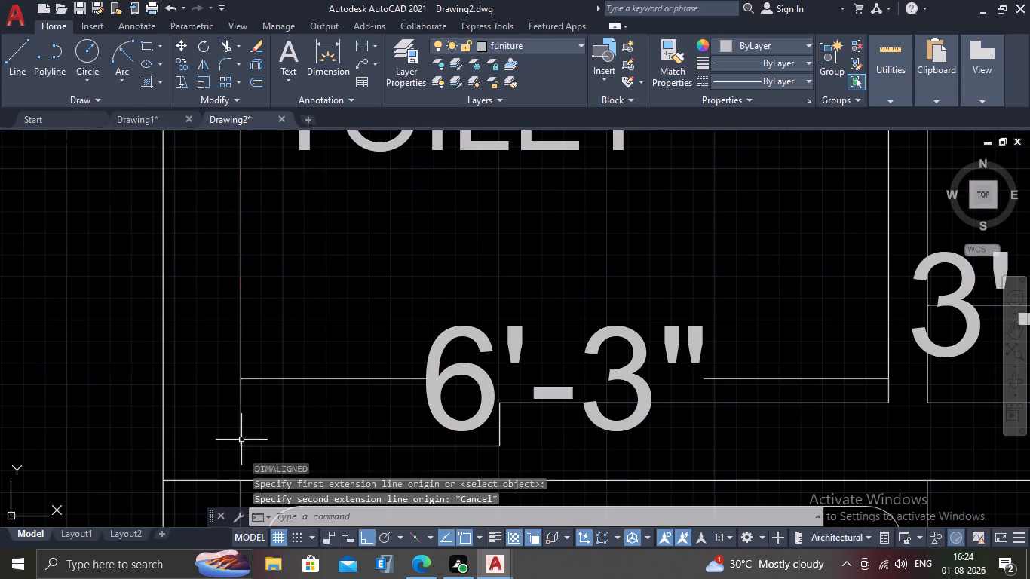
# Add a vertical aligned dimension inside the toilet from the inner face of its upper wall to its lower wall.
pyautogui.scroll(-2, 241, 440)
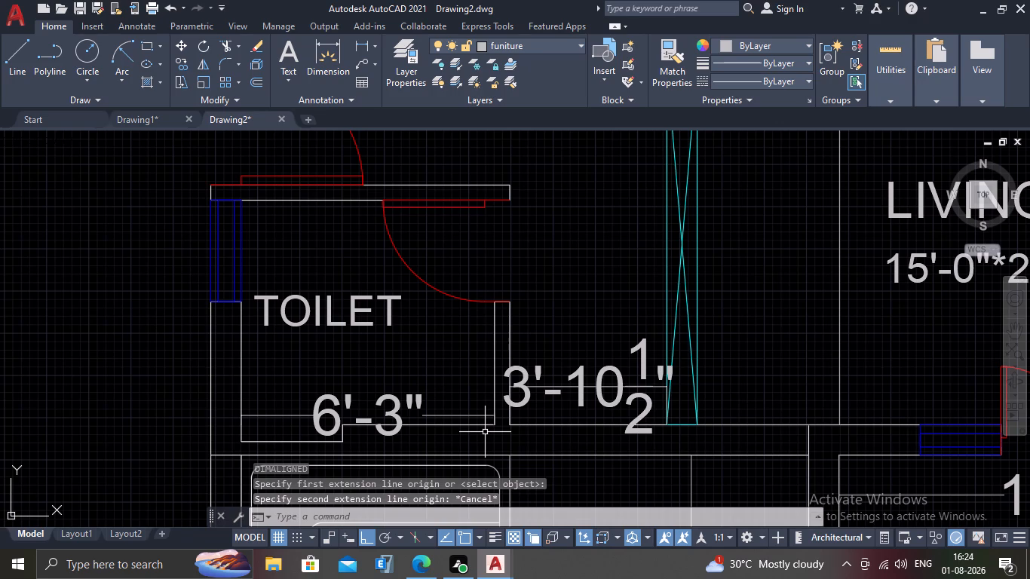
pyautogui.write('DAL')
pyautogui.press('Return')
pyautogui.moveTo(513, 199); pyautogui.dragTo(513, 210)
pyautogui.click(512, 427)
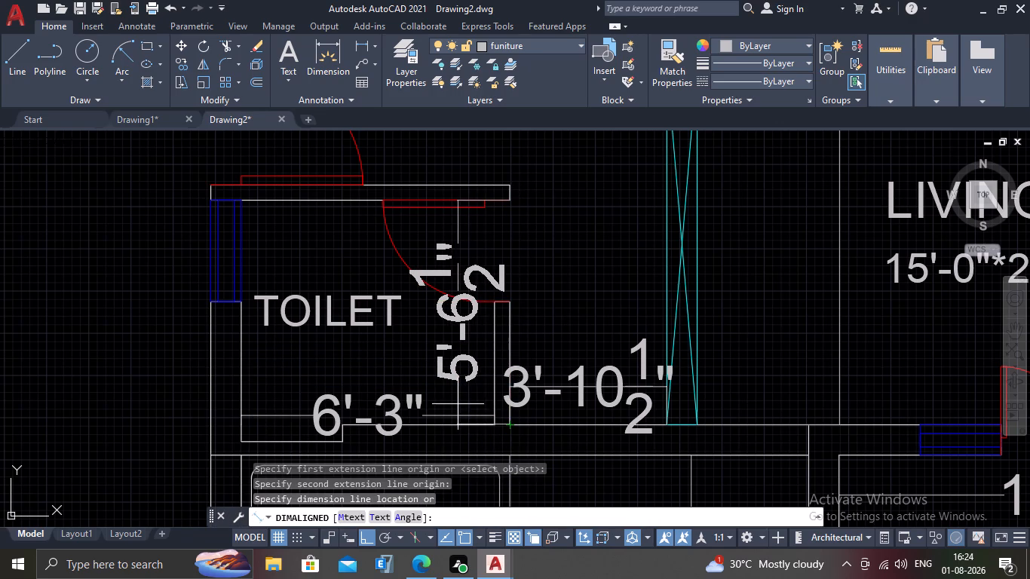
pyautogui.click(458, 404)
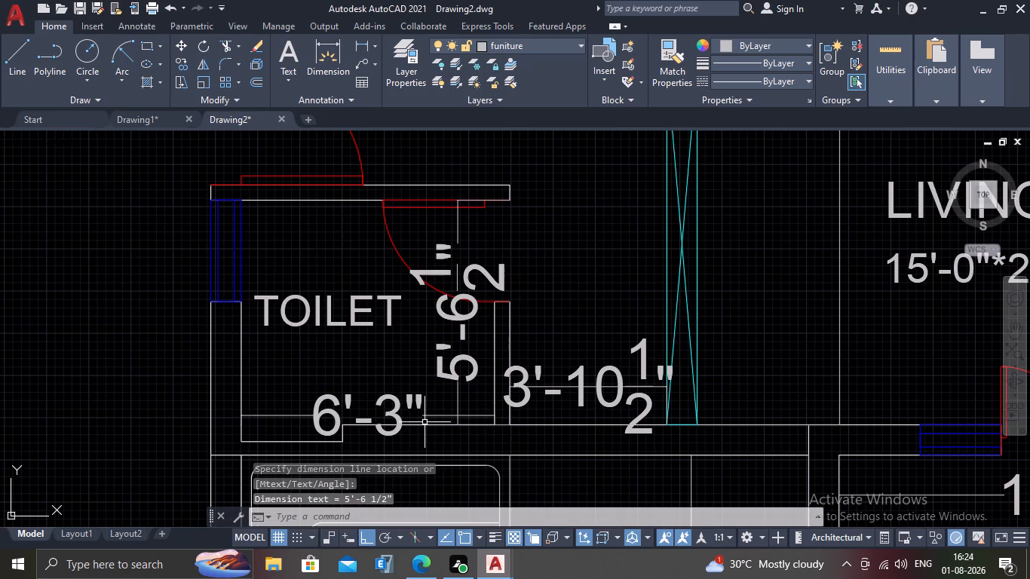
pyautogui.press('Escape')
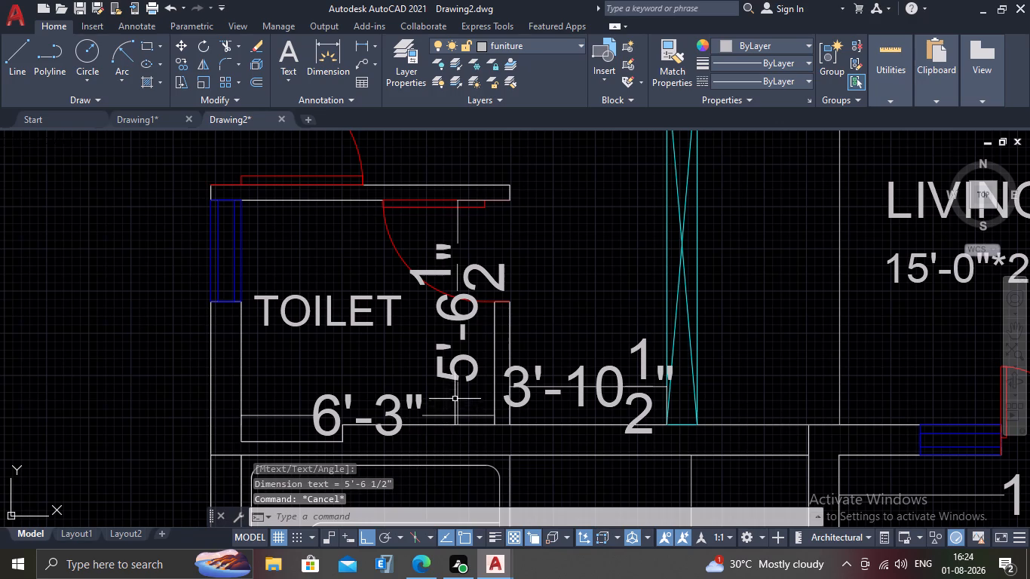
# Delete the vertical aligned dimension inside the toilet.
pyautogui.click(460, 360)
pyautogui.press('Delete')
# Look over the floor plan, from the toilet and lobby up to the 10'-6" wide room, for rooms still without labels.
pyautogui.scroll(-3, 489, 430)
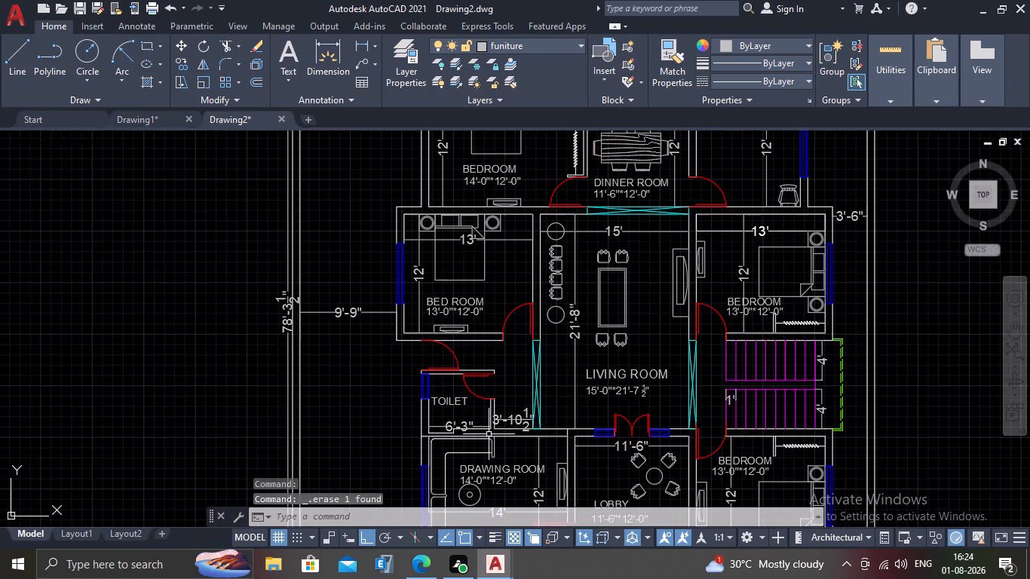
pyautogui.scroll(2, 483, 441)
pyautogui.moveTo(479, 417); pyautogui.dragTo(334, 324, button='middle')
pyautogui.scroll(-2, 325, 318)
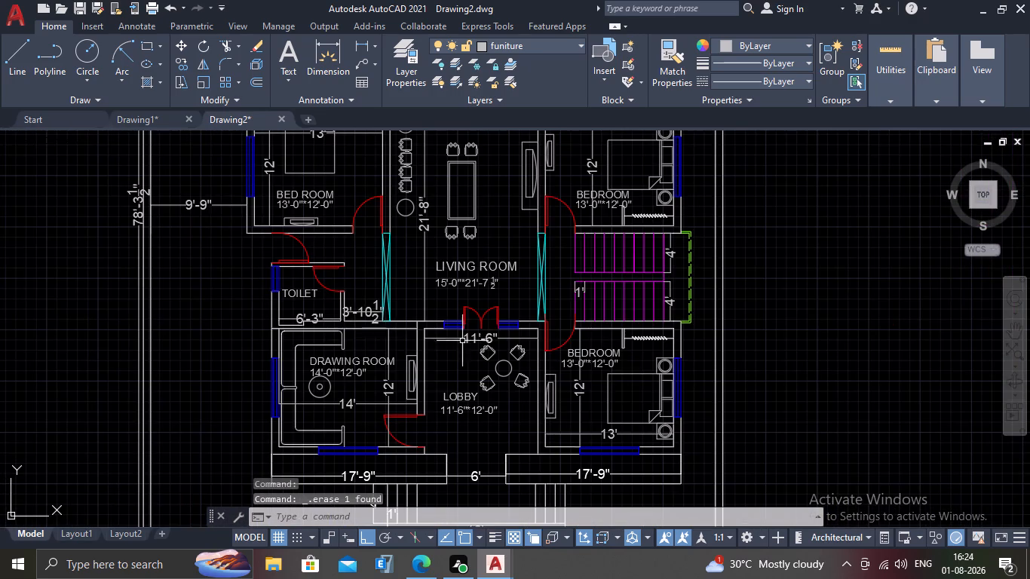
pyautogui.moveTo(608, 308); pyautogui.dragTo(547, 401, button='middle')
pyautogui.scroll(1, 552, 360)
pyautogui.scroll(-1, 529, 369)
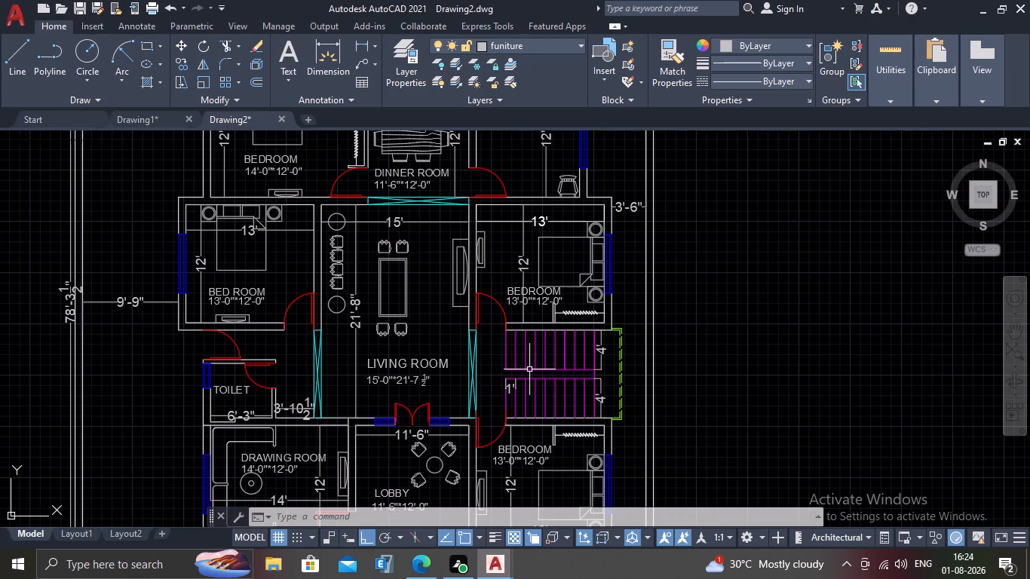
pyautogui.scroll(-1, 529, 369)
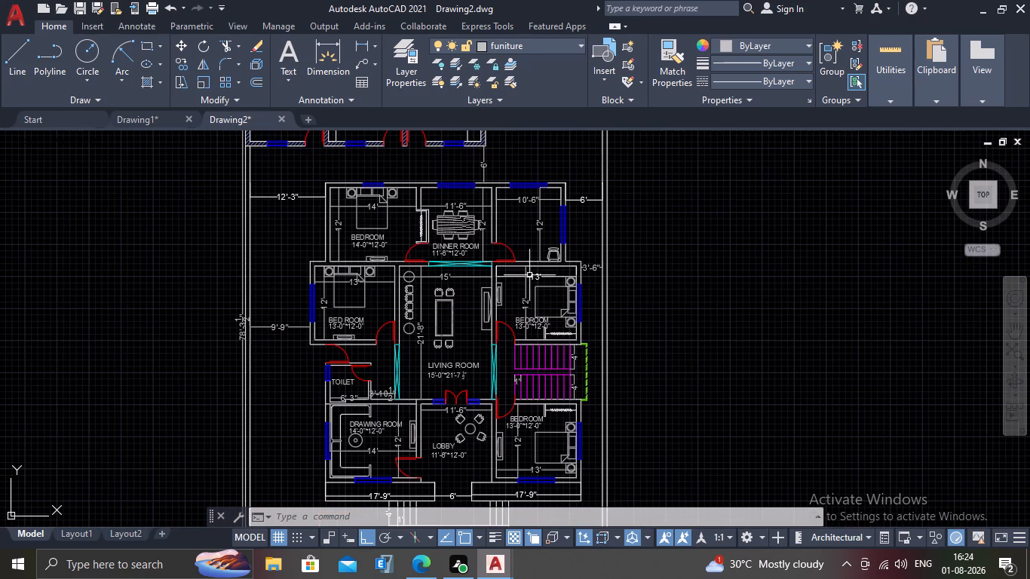
pyautogui.moveTo(510, 192); pyautogui.dragTo(513, 250, button='middle')
pyautogui.scroll(2, 525, 265)
pyautogui.moveTo(520, 265); pyautogui.dragTo(521, 296, button='middle')
pyautogui.scroll(2, 520, 298)
pyautogui.scroll(-1, 520, 298)
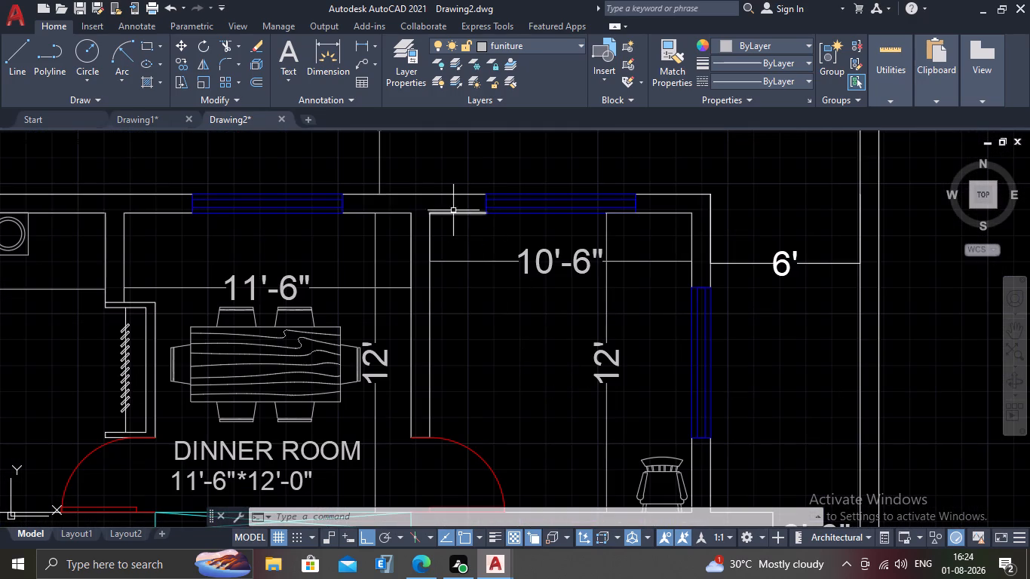
# Delete the chair in the lower right corner of the 10'-6" wide room.
pyautogui.scroll(-1, 489, 279)
pyautogui.scroll(2, 596, 432)
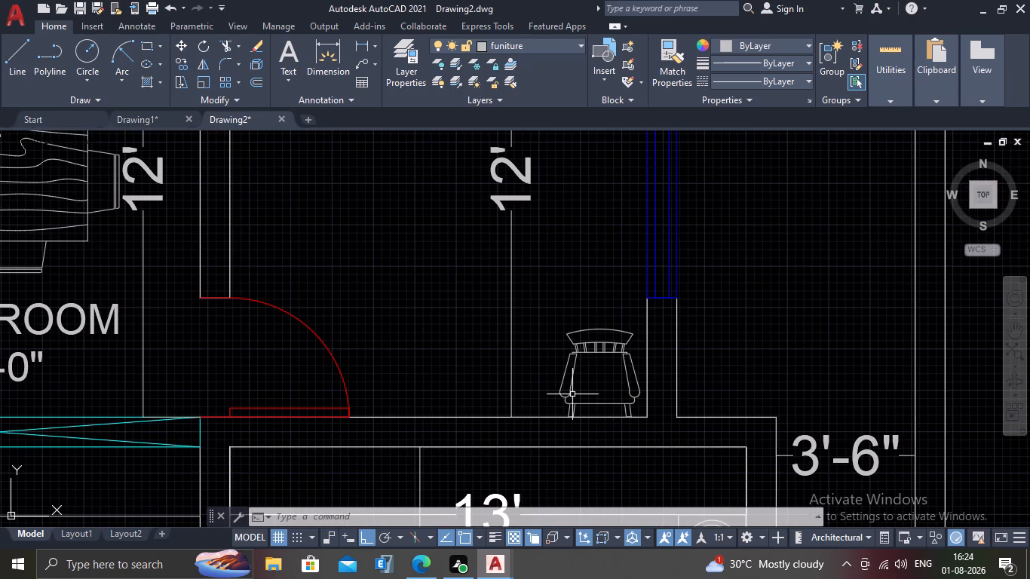
pyautogui.click(566, 394)
pyautogui.press('Delete')
# Write the multiline text GYM ROOM inside the 10'-6" wide room, beneath its width dimension.
pyautogui.scroll(-2, 563, 397)
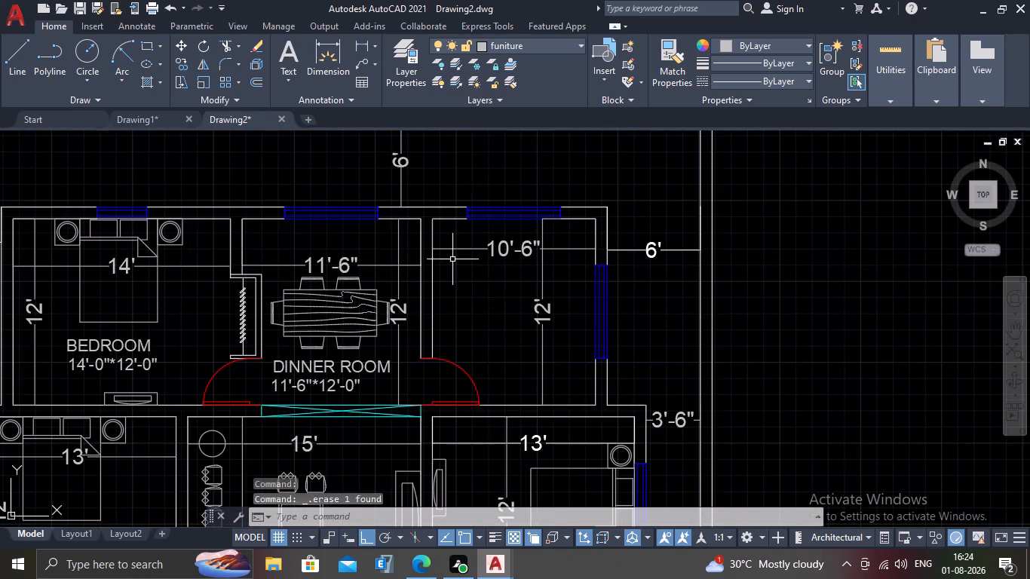
pyautogui.scroll(1, 451, 259)
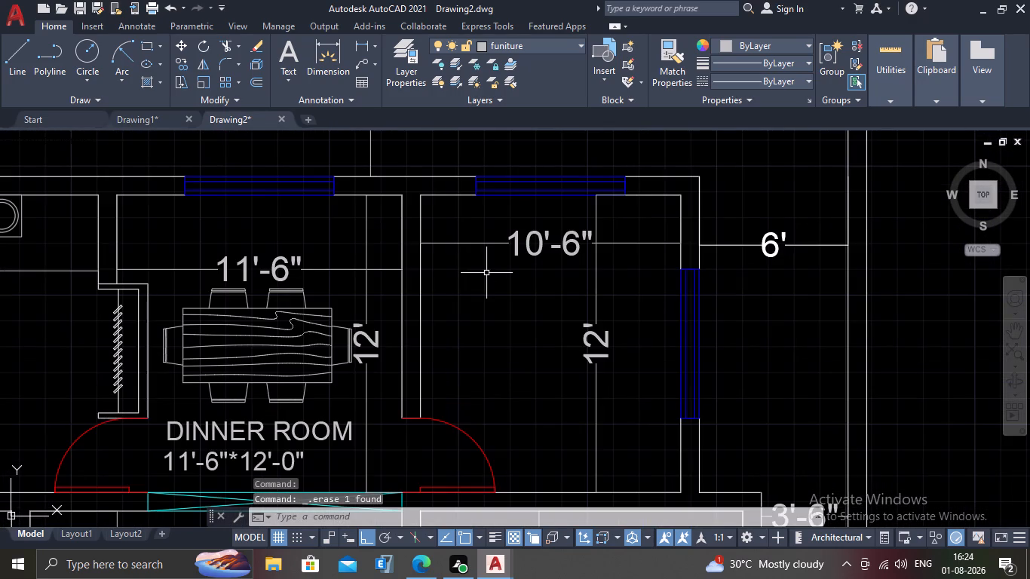
pyautogui.press('m')
pyautogui.press('t')
pyautogui.press('Return')
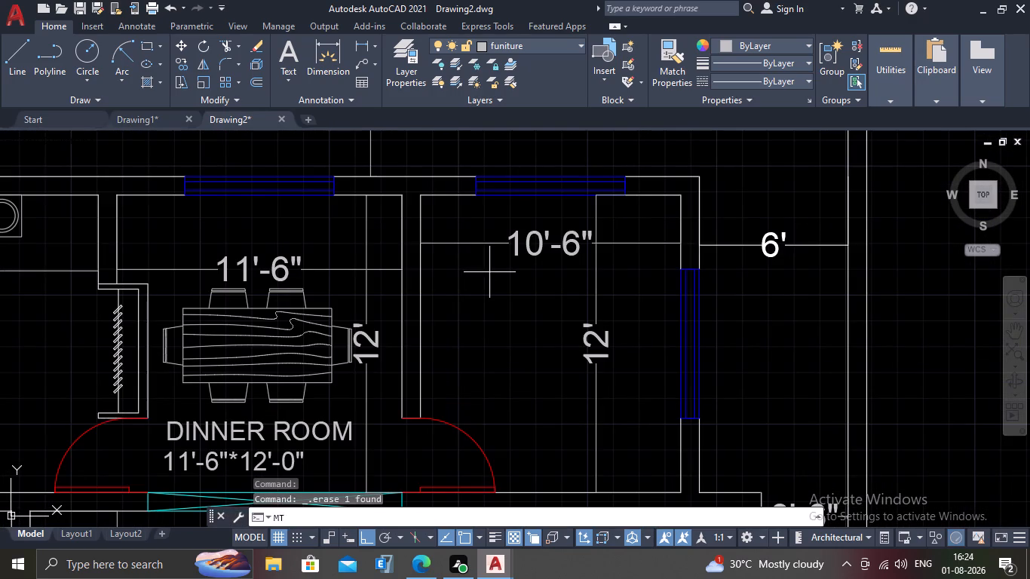
pyautogui.click(467, 272)
pyautogui.click(568, 307)
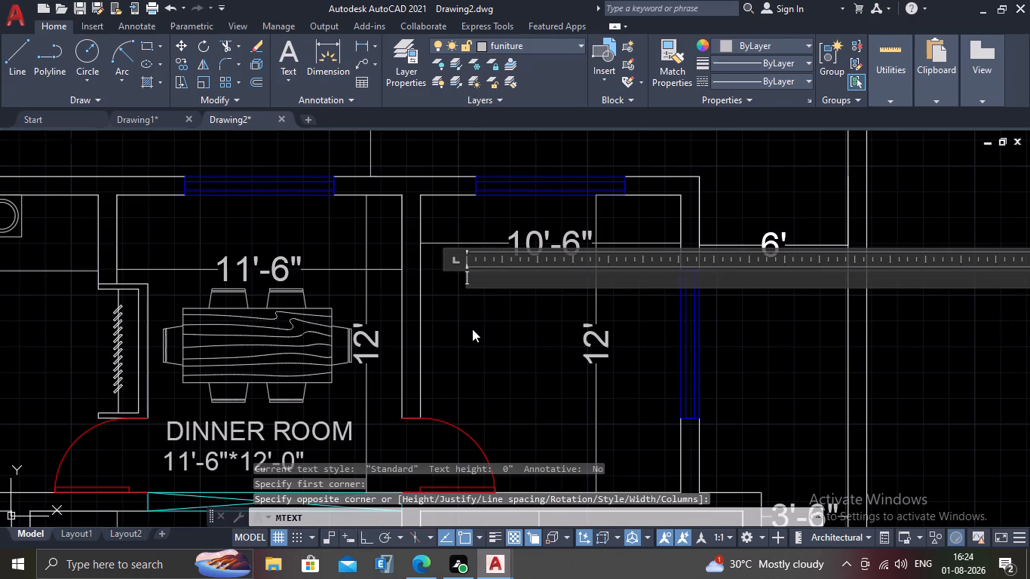
pyautogui.write('GYM ROOM')
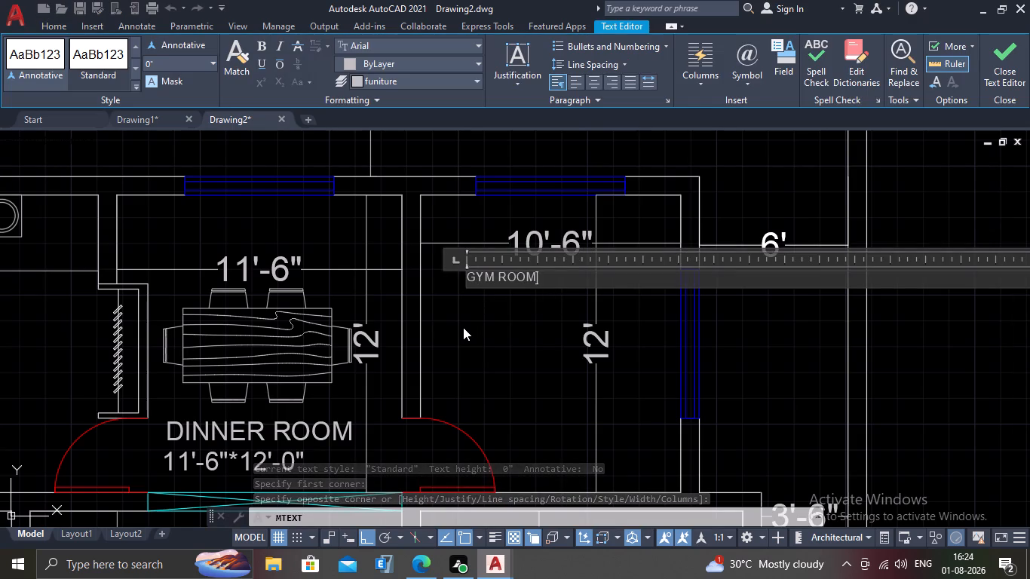
# Set the height of the whole GYM ROOM text to 9" and finish editing it.
pyautogui.moveTo(559, 273); pyautogui.dragTo(402, 277)
pyautogui.moveTo(156, 58); pyautogui.dragTo(103, 56)
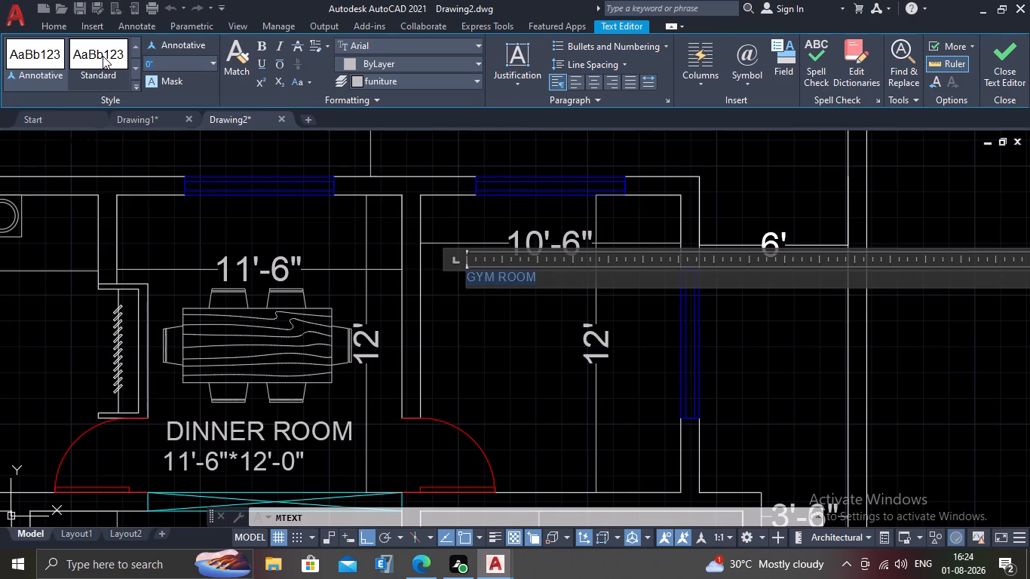
pyautogui.write('9"')
pyautogui.press('Return')
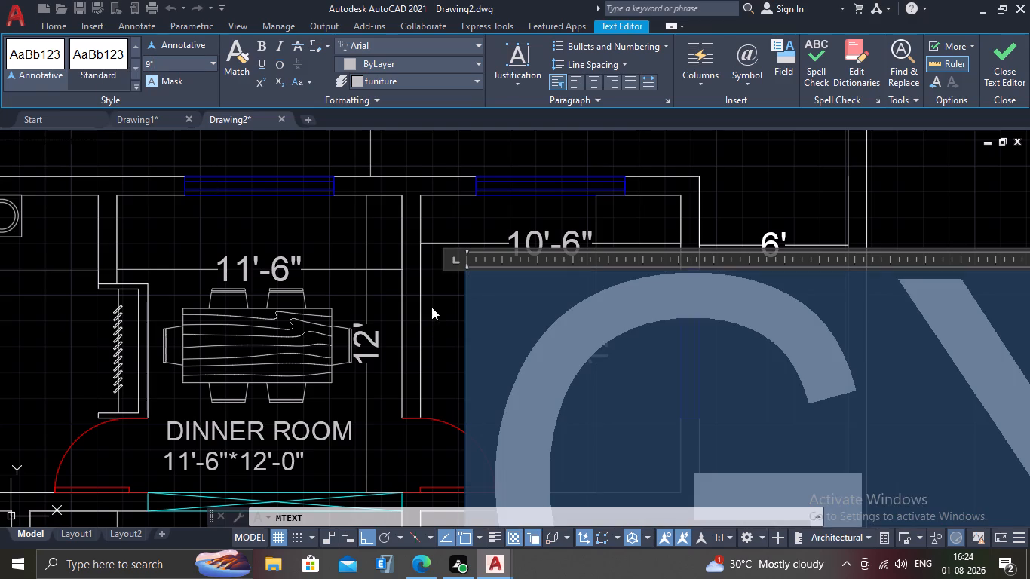
pyautogui.click(431, 307)
# Widen the GYM ROOM text frame so that the name fits on one line.
pyautogui.scroll(1, 456, 351)
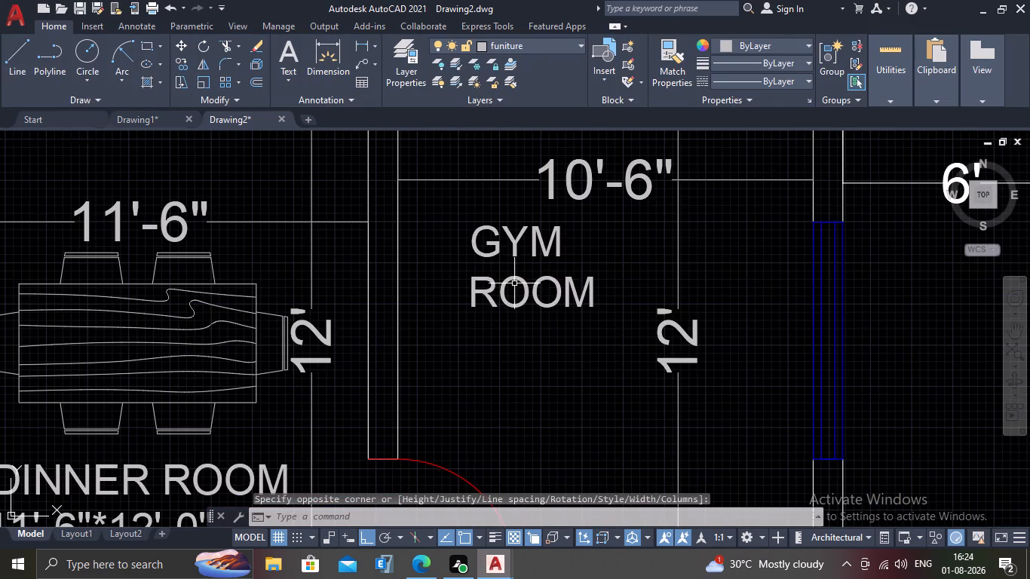
pyautogui.click(510, 301)
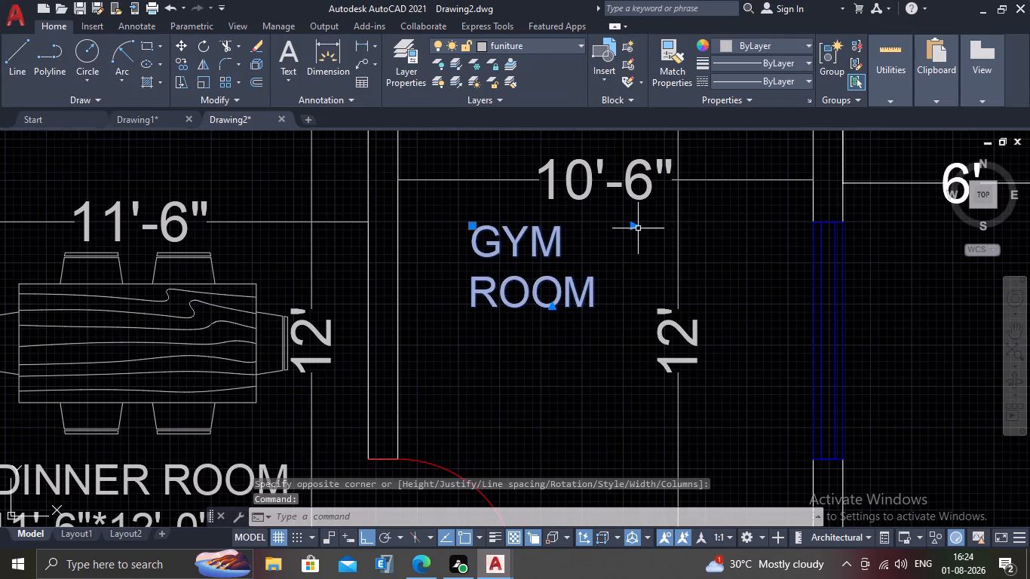
pyautogui.click(635, 227)
pyautogui.click(718, 221)
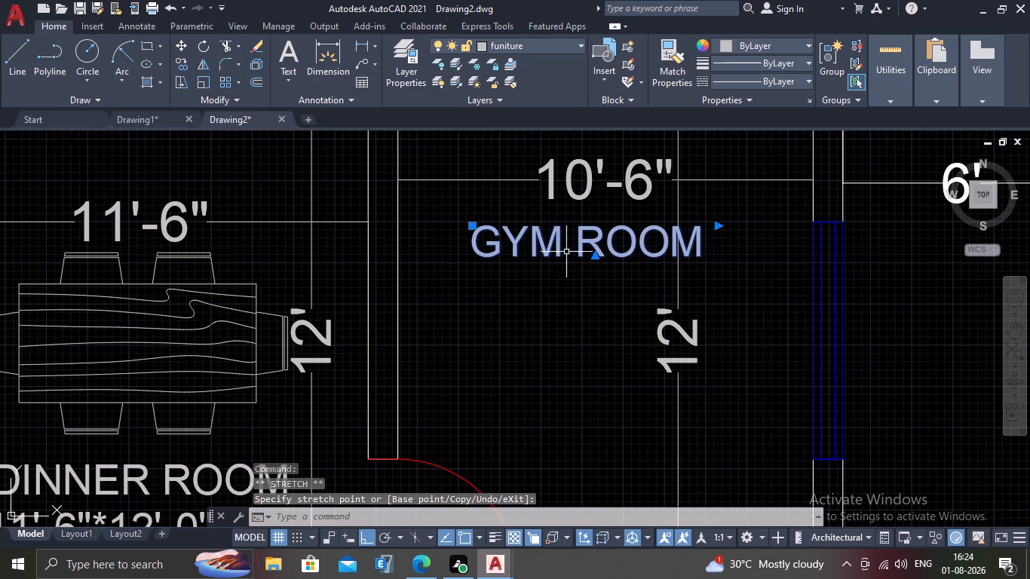
# Move the GYM ROOM text left so it starts just inside the room's left wall.
pyautogui.click(471, 222)
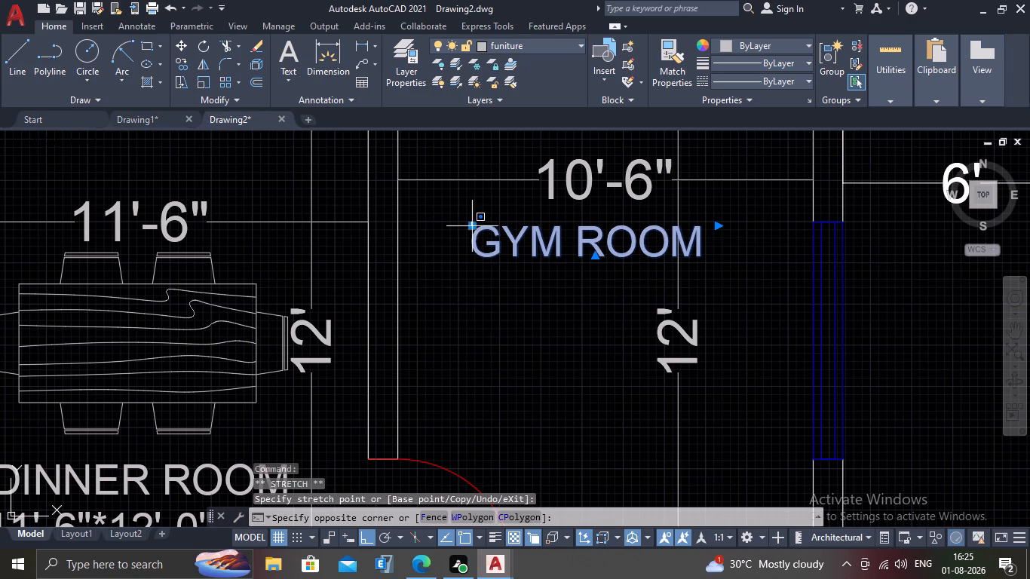
pyautogui.click(471, 227)
pyautogui.click(471, 227)
pyautogui.click(409, 228)
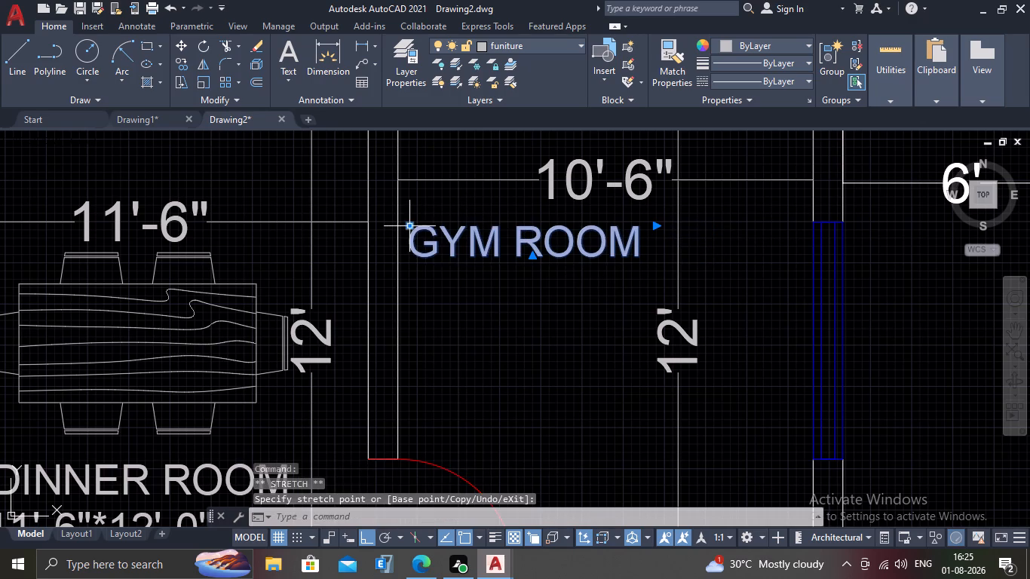
pyautogui.press('Escape')
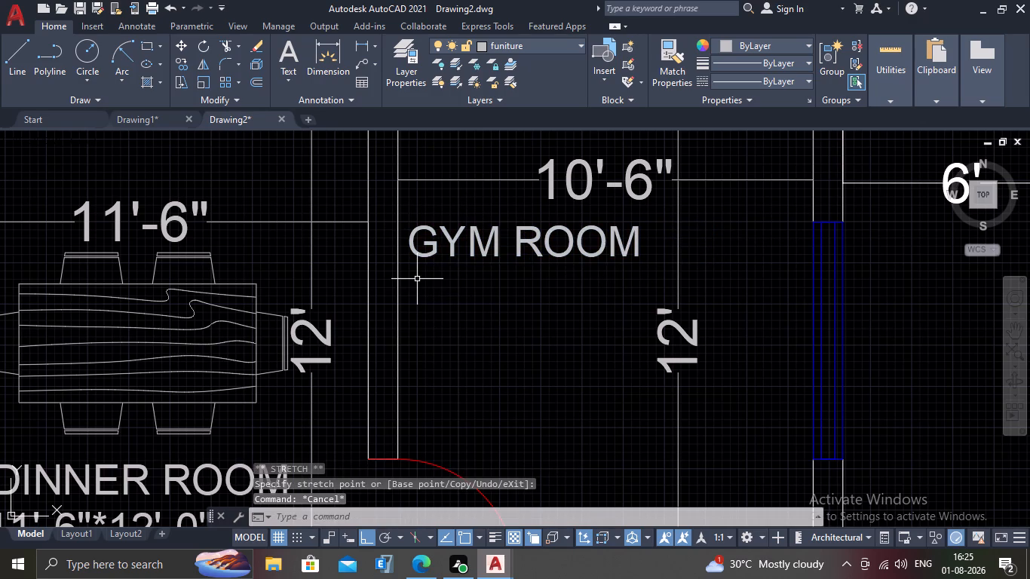
# Write the multiline room-size text 10'-6"*12'-0" directly beneath the GYM ROOM name, aligned with its start.
pyautogui.write('MT')
pyautogui.press('Return')
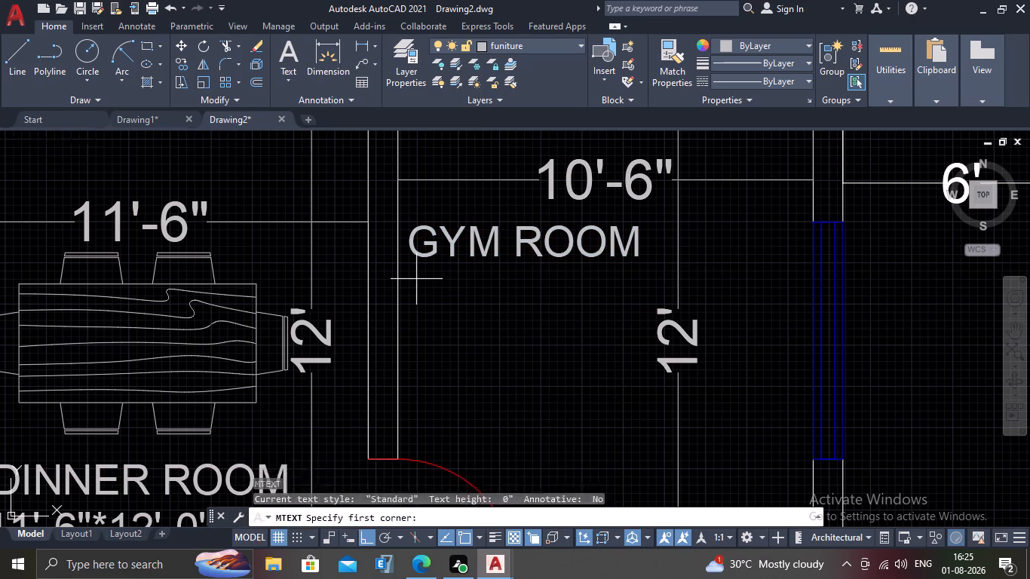
pyautogui.scroll(2, 443, 265)
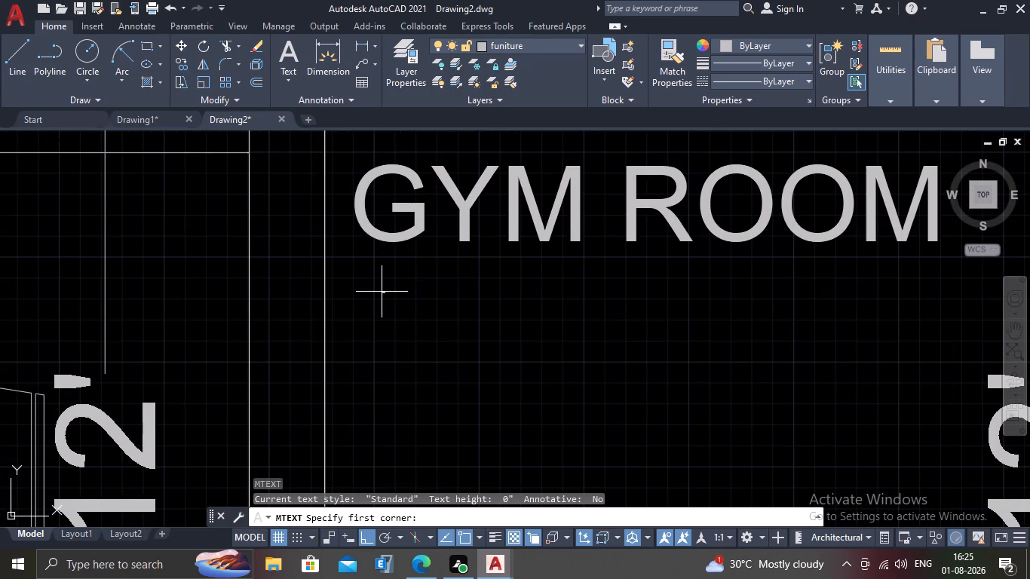
pyautogui.moveTo(354, 277); pyautogui.dragTo(360, 284)
pyautogui.scroll(-2, 459, 350)
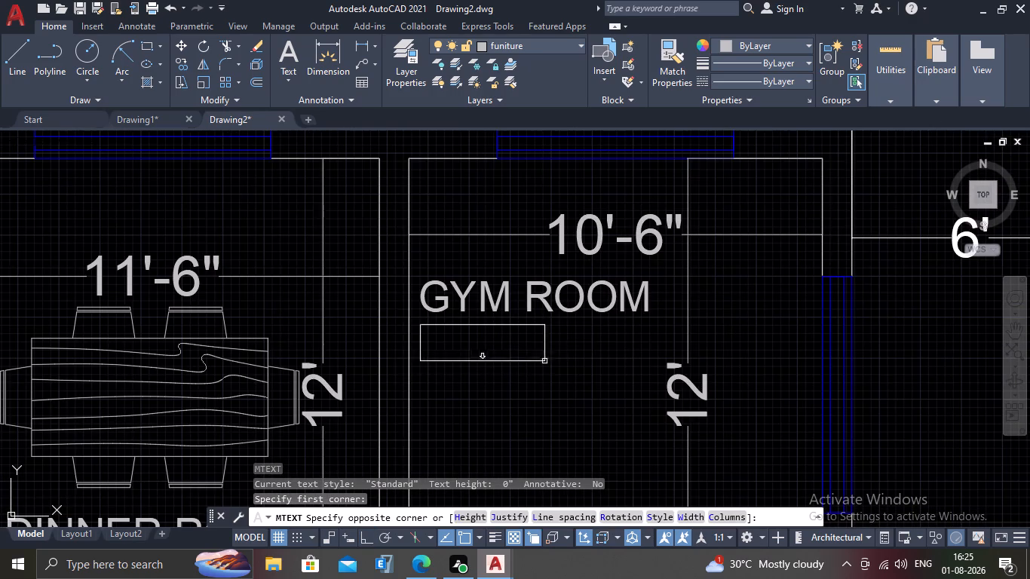
pyautogui.scroll(2, 654, 343)
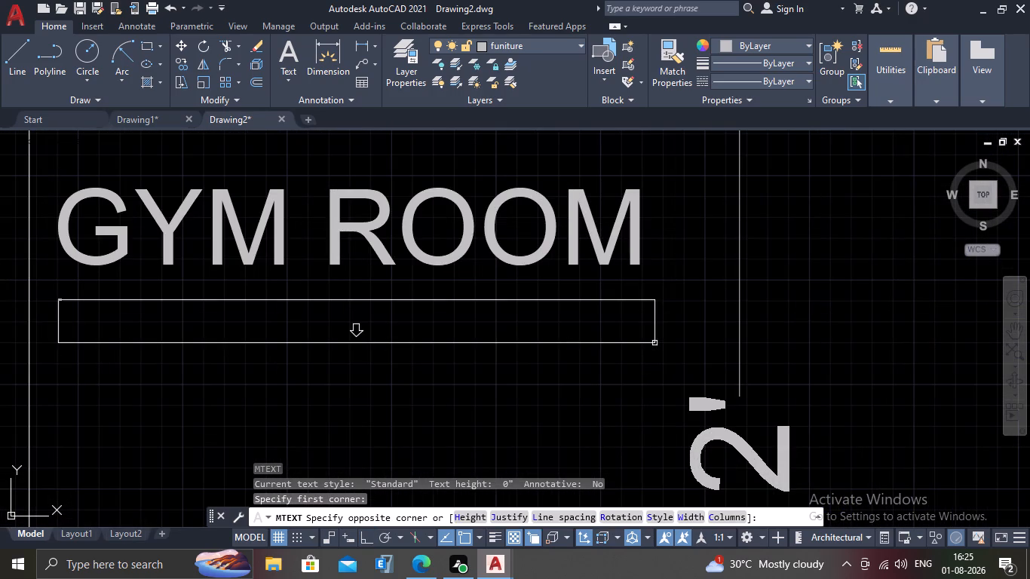
pyautogui.click(673, 346)
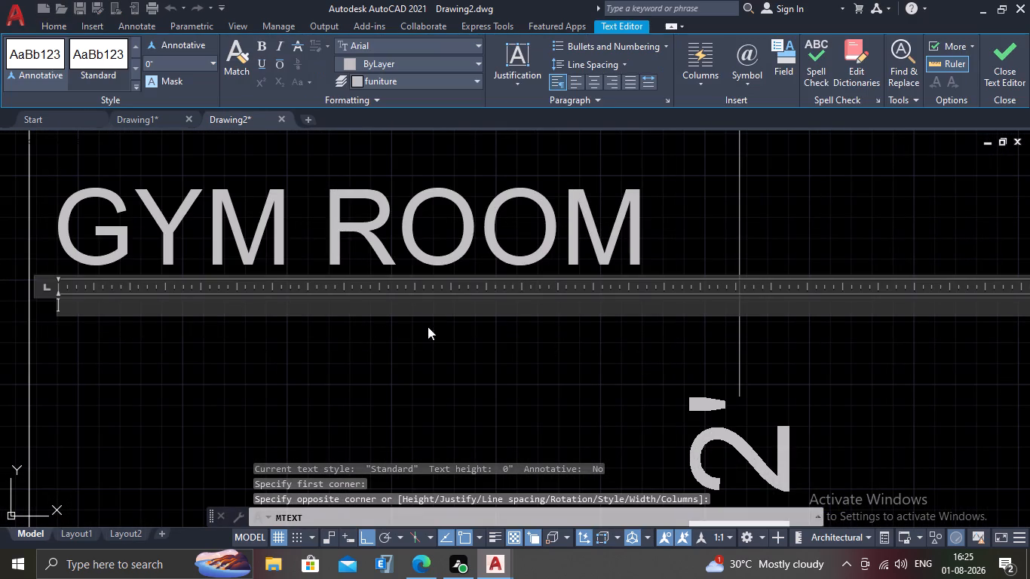
pyautogui.scroll(-2, 358, 293)
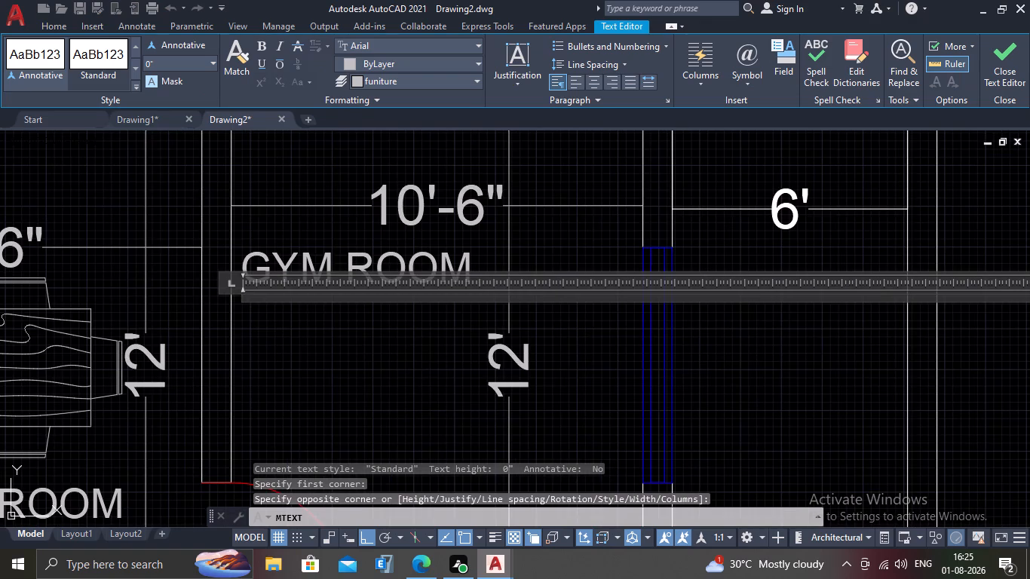
pyautogui.scroll(-1, 311, 306)
pyautogui.moveTo(314, 320); pyautogui.dragTo(386, 345, button='middle')
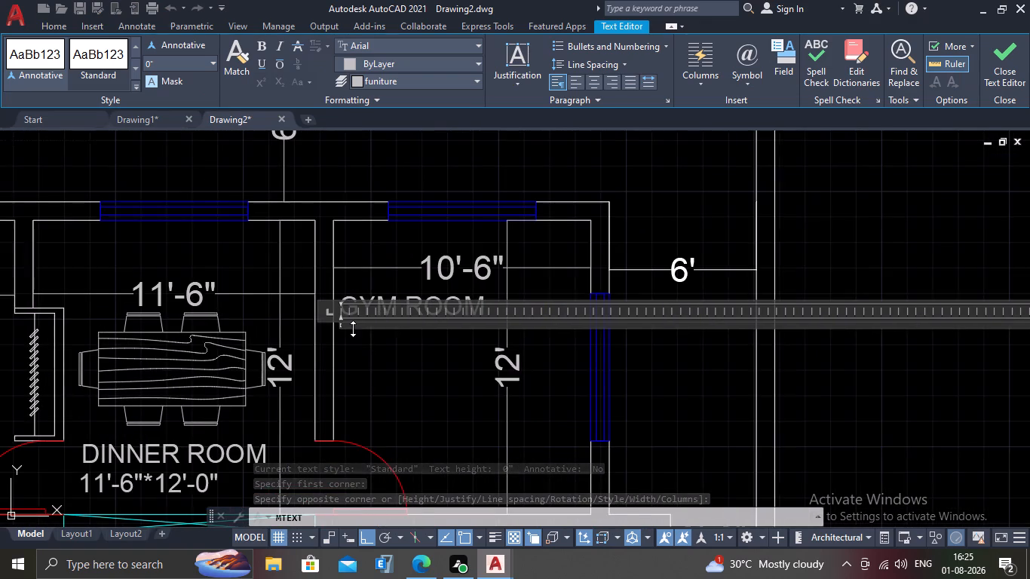
pyautogui.scroll(3, 353, 329)
pyautogui.write('10')
pyautogui.write('\'6"')
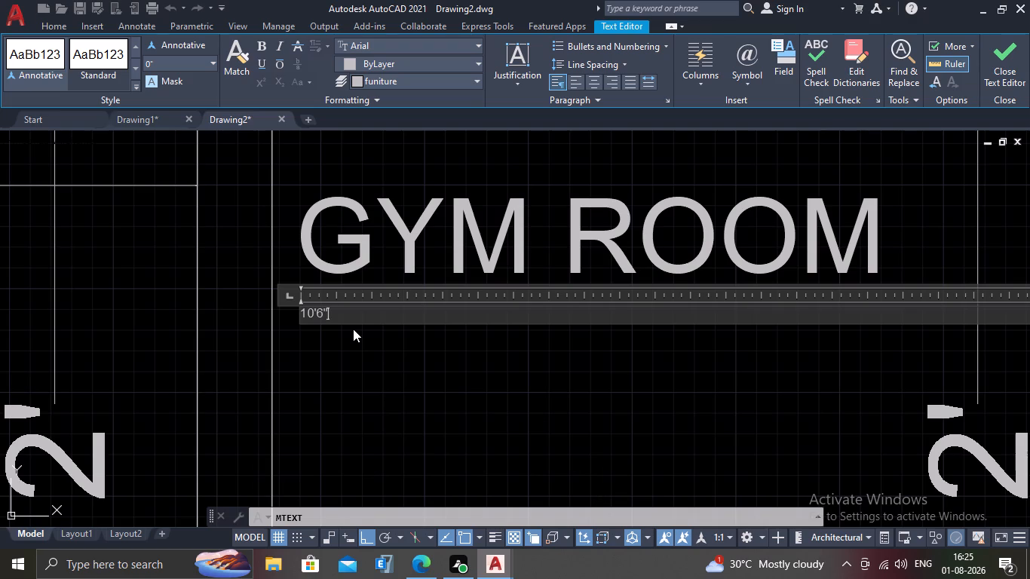
pyautogui.press('BackSpace')
pyautogui.press('BackSpace')
pyautogui.press('-')
pyautogui.write('6"')
pyautogui.hotkey('shift', '*')
pyautogui.write("12'-0")
pyautogui.hotkey('shift', '"')
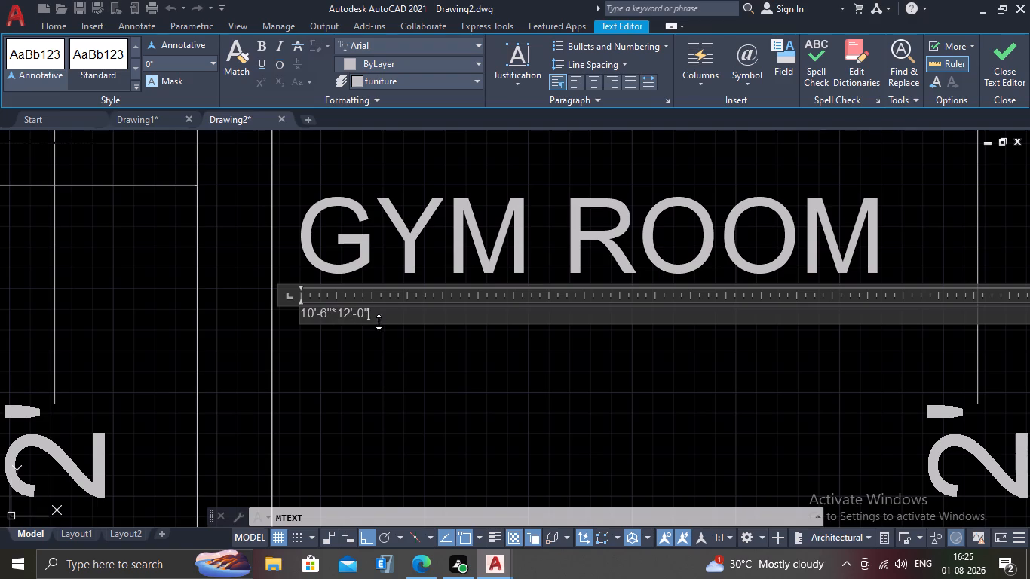
# Set the height of the whole 10'-6"*12'-0" text to 9" and finish editing it.
pyautogui.moveTo(381, 313); pyautogui.dragTo(253, 317)
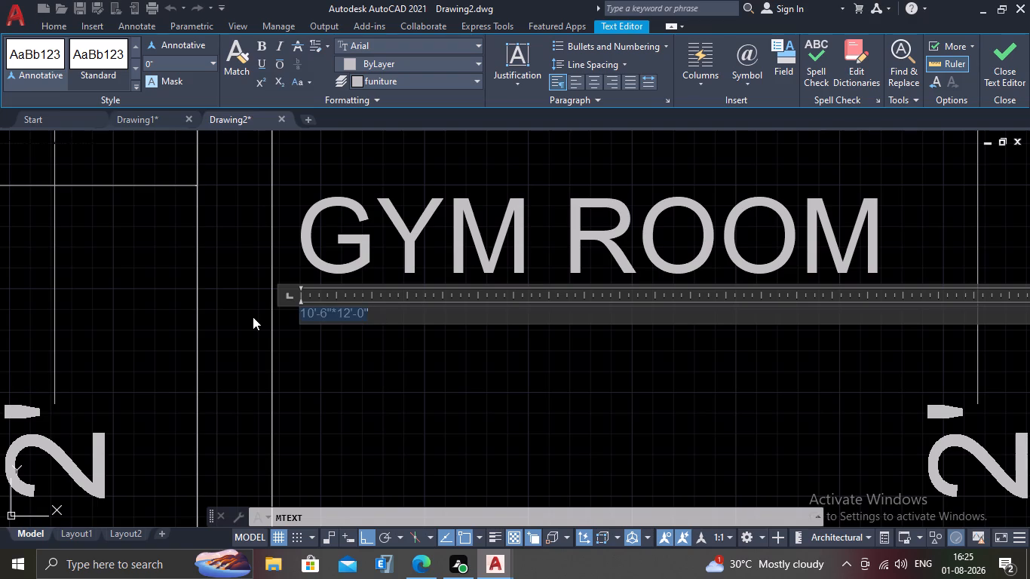
pyautogui.moveTo(165, 58); pyautogui.dragTo(81, 69)
pyautogui.press('9')
pyautogui.hotkey('shift', '"')
pyautogui.press('Return')
pyautogui.click(303, 256)
# Move the ROOM name in the leftmost of the three hatched-wall rooms straight up, close to the room's upper wall.
pyautogui.scroll(-1, 287, 259)
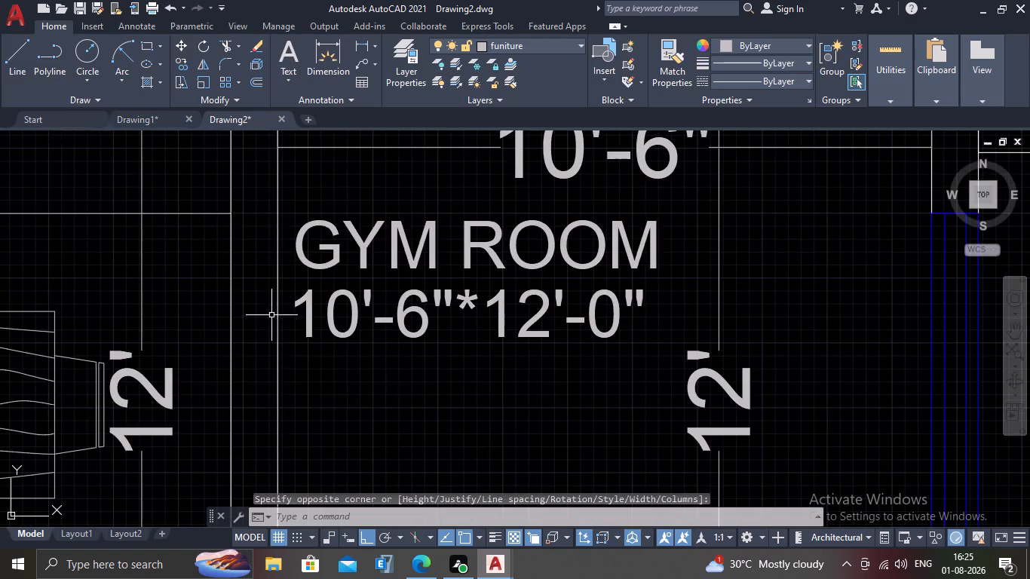
pyautogui.scroll(-2, 278, 314)
pyautogui.moveTo(311, 342); pyautogui.dragTo(373, 317, button='middle')
pyautogui.scroll(-1, 375, 310)
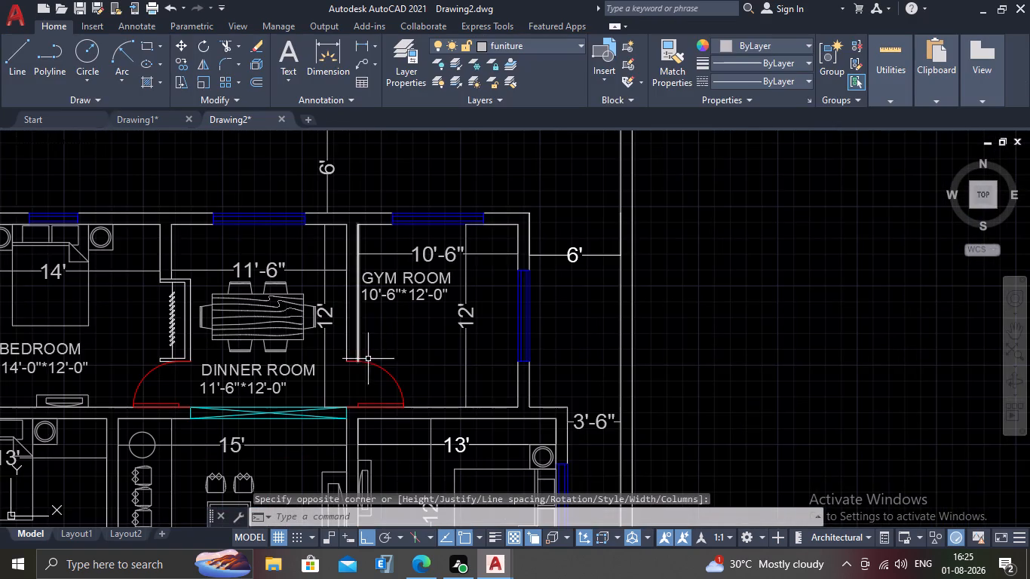
pyautogui.scroll(-1, 373, 339)
pyautogui.moveTo(383, 360); pyautogui.dragTo(399, 296, button='middle')
pyautogui.scroll(-1, 392, 308)
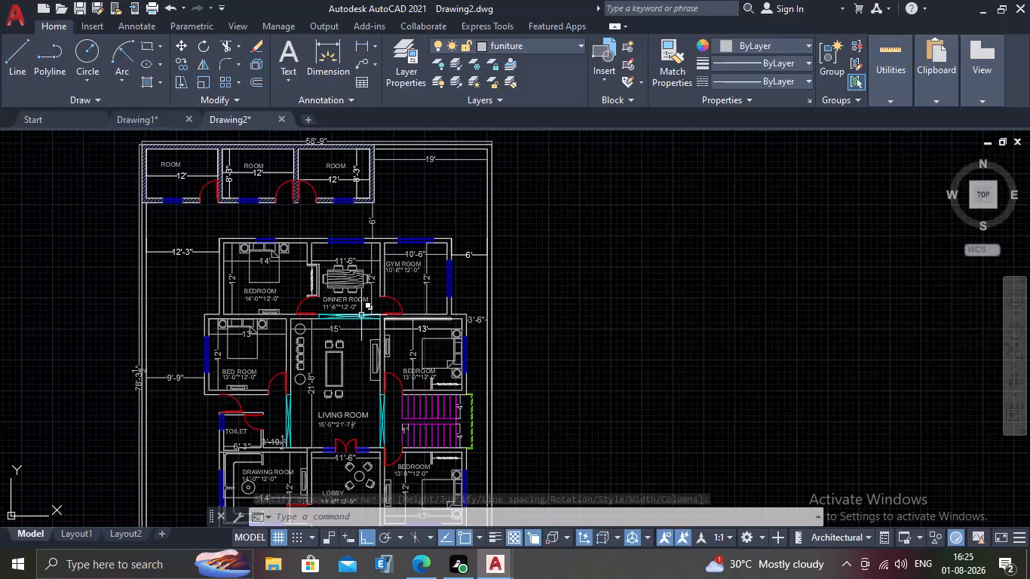
pyautogui.scroll(2, 235, 154)
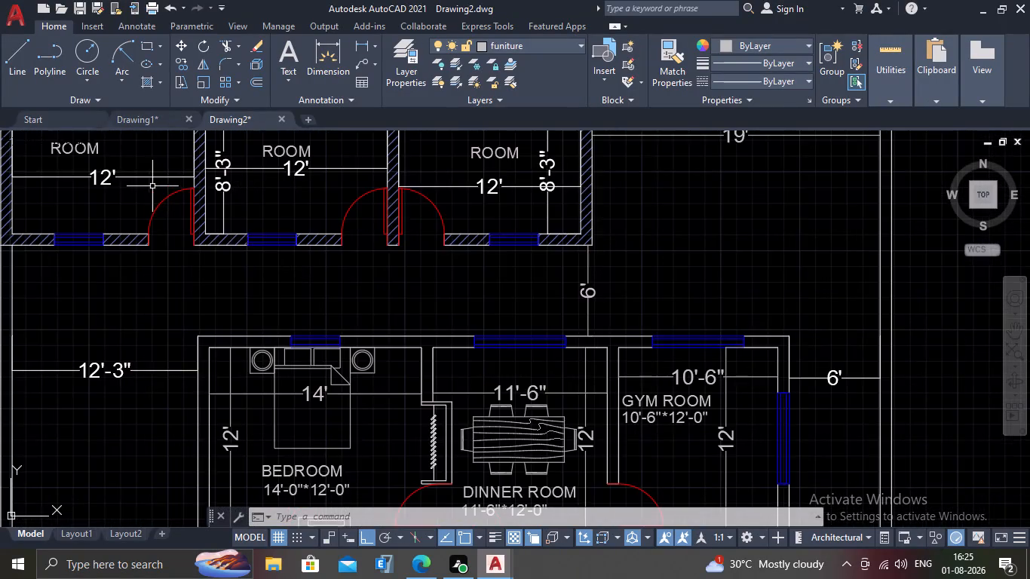
pyautogui.moveTo(152, 186); pyautogui.dragTo(532, 258, button='middle')
pyautogui.scroll(2, 443, 204)
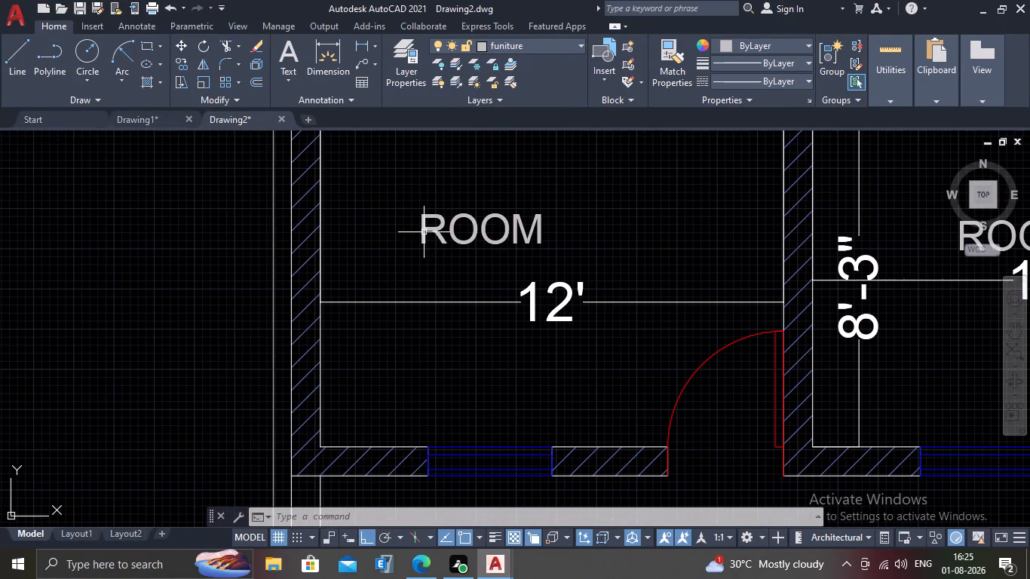
pyautogui.click(433, 225)
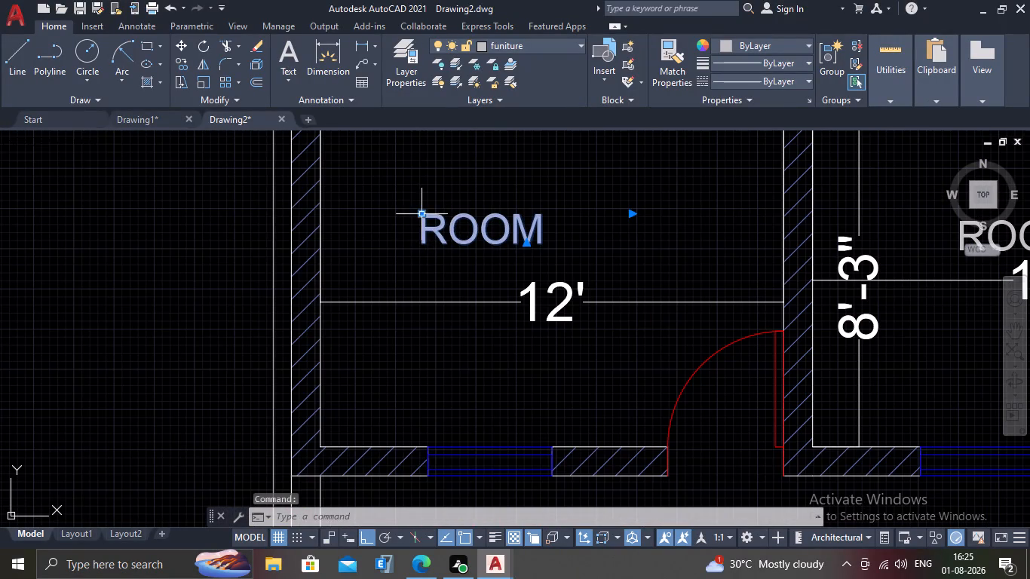
pyautogui.click(422, 213)
pyautogui.scroll(-1, 402, 193)
pyautogui.moveTo(402, 193); pyautogui.dragTo(397, 293, button='middle')
pyautogui.scroll(1, 399, 274)
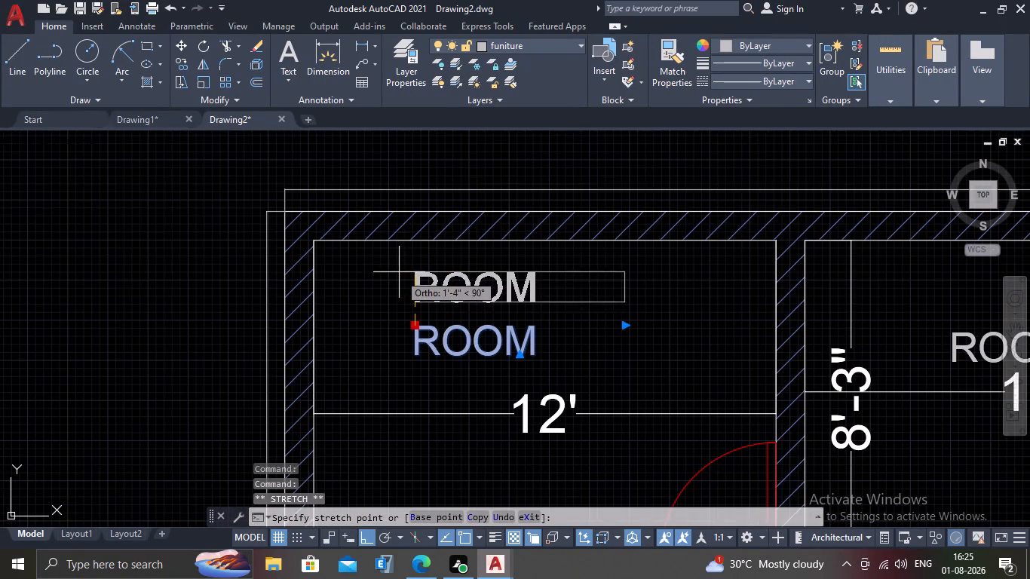
pyautogui.click(403, 261)
pyautogui.scroll(-1, 400, 299)
pyautogui.scroll(2, 413, 317)
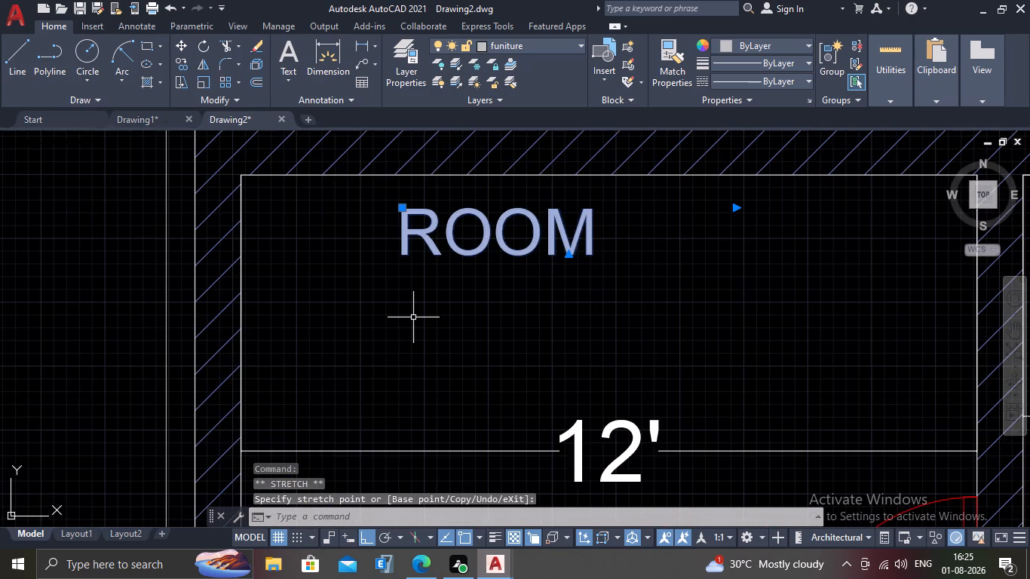
pyautogui.press('Escape')
# Write the multiline room-size text 12'-0"*8'-3" beneath the ROOM name in the leftmost hatched-wall room.
pyautogui.scroll(-1, 413, 317)
pyautogui.scroll(1, 416, 297)
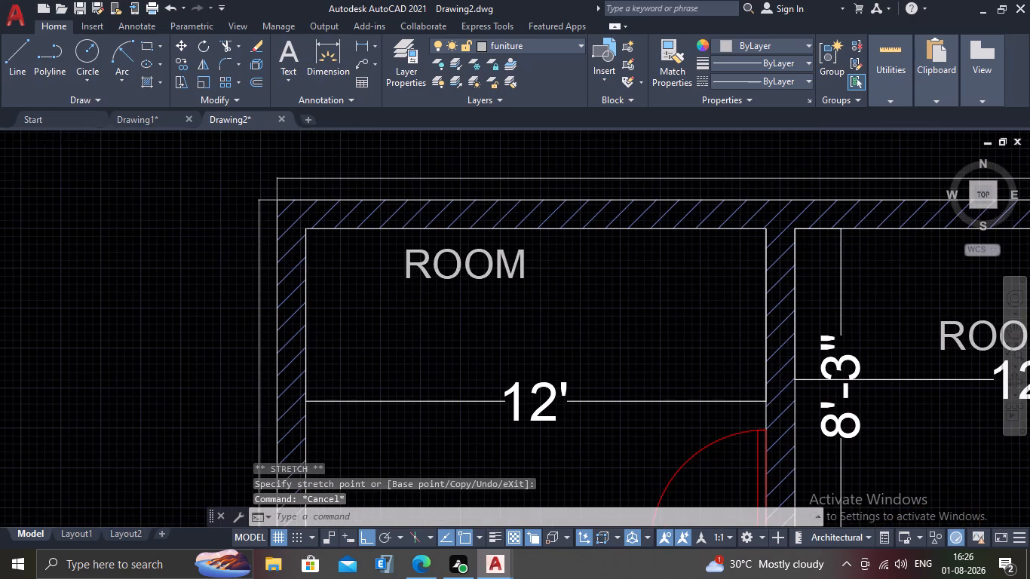
pyautogui.scroll(-3, 412, 298)
pyautogui.moveTo(414, 309); pyautogui.dragTo(417, 293, button='middle')
pyautogui.scroll(1, 418, 285)
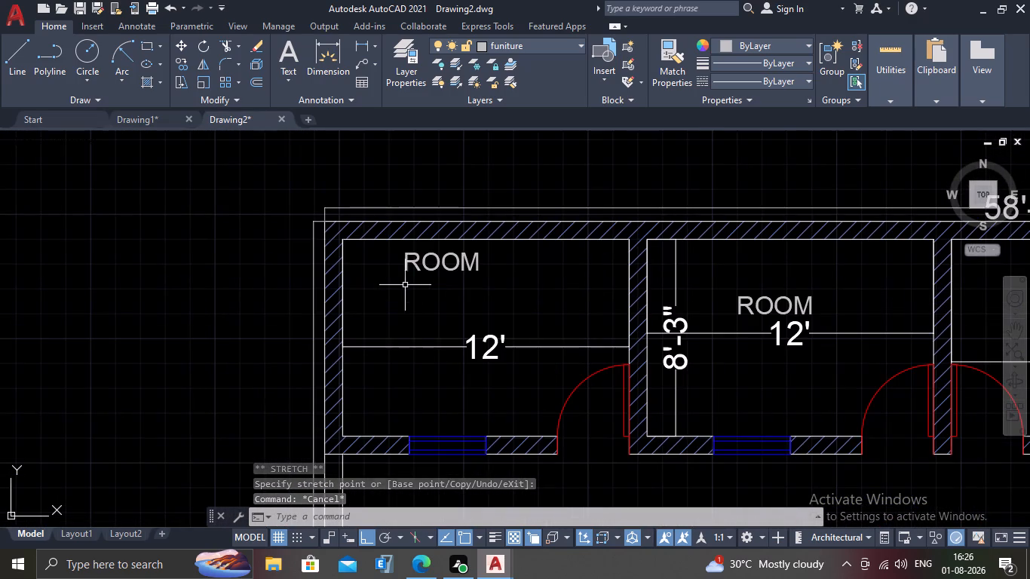
pyautogui.scroll(2, 400, 279)
pyautogui.write('MT')
pyautogui.press('Return')
pyautogui.moveTo(409, 282); pyautogui.dragTo(441, 305)
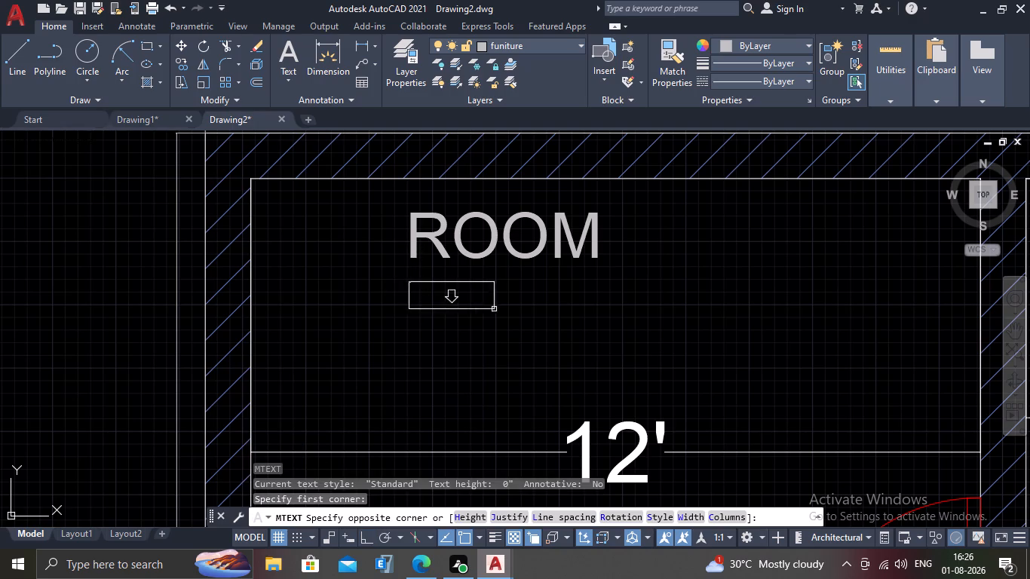
pyautogui.click(679, 351)
pyautogui.scroll(-2, 537, 335)
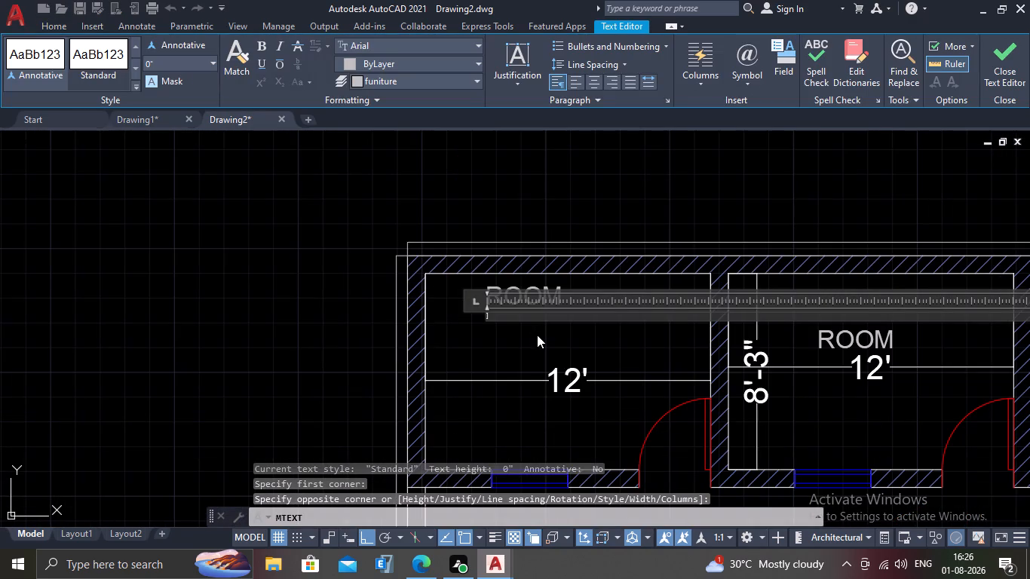
pyautogui.scroll(-1, 537, 335)
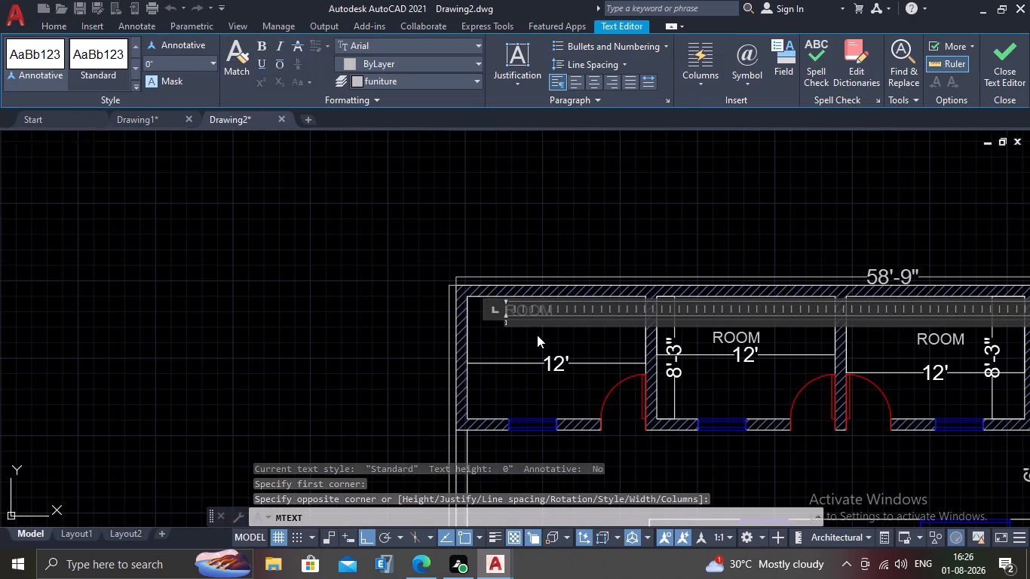
pyautogui.scroll(2, 513, 317)
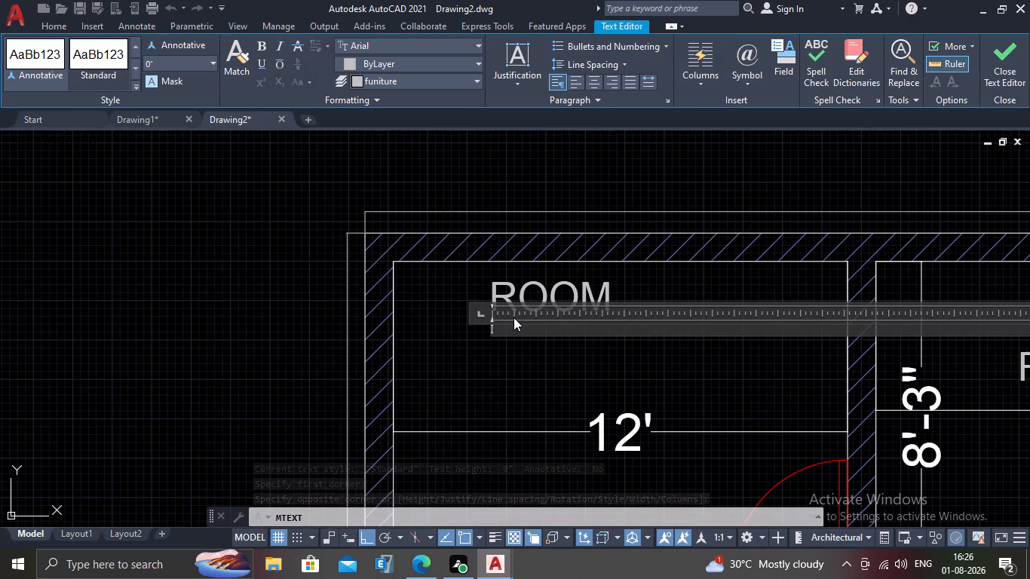
pyautogui.scroll(-1, 513, 317)
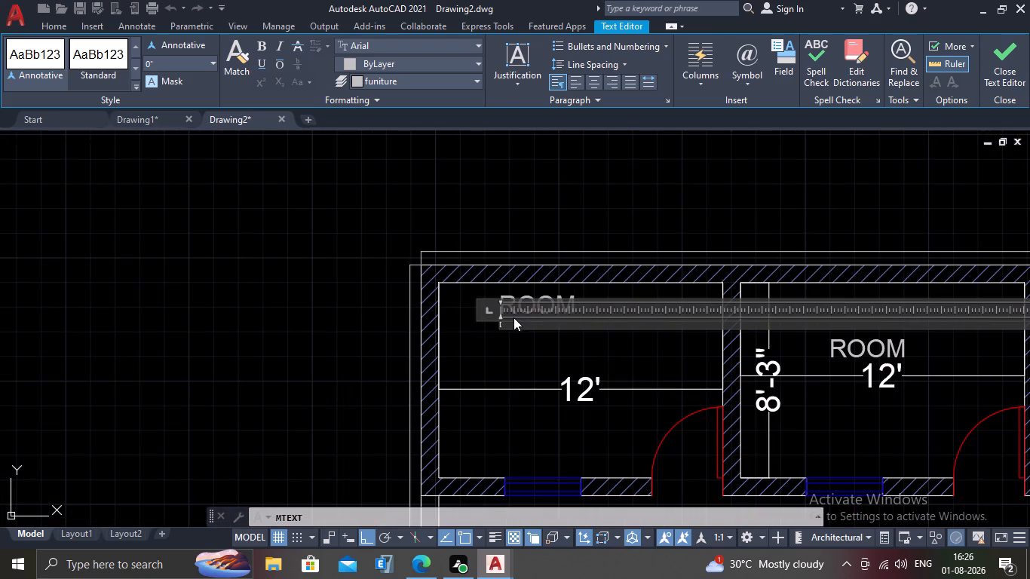
pyautogui.write("12'")
pyautogui.write('-0"')
pyautogui.hotkey('shift', '*')
pyautogui.press('8')
pyautogui.write("'-")
pyautogui.write('3"')
pyautogui.scroll(4, 520, 333)
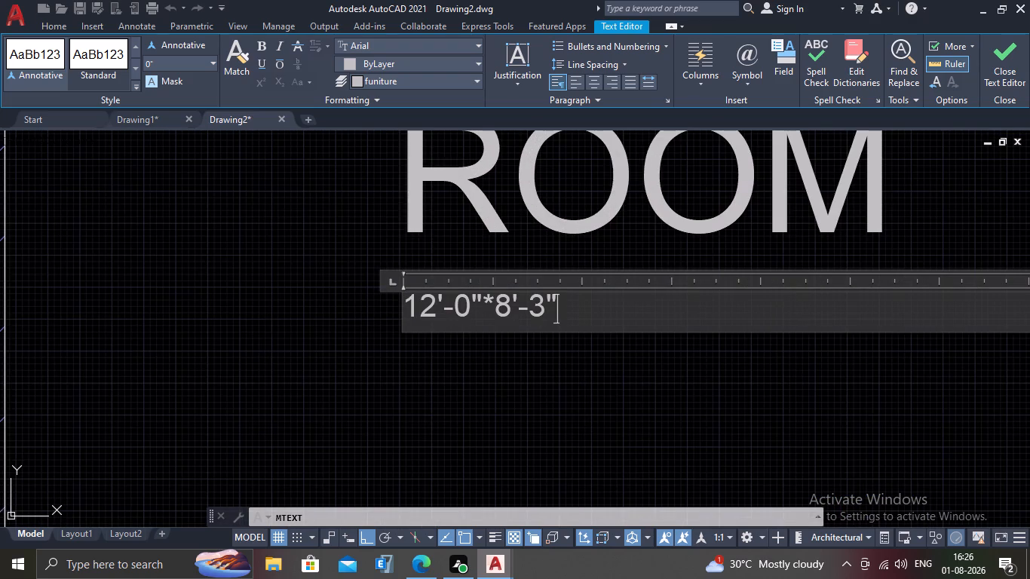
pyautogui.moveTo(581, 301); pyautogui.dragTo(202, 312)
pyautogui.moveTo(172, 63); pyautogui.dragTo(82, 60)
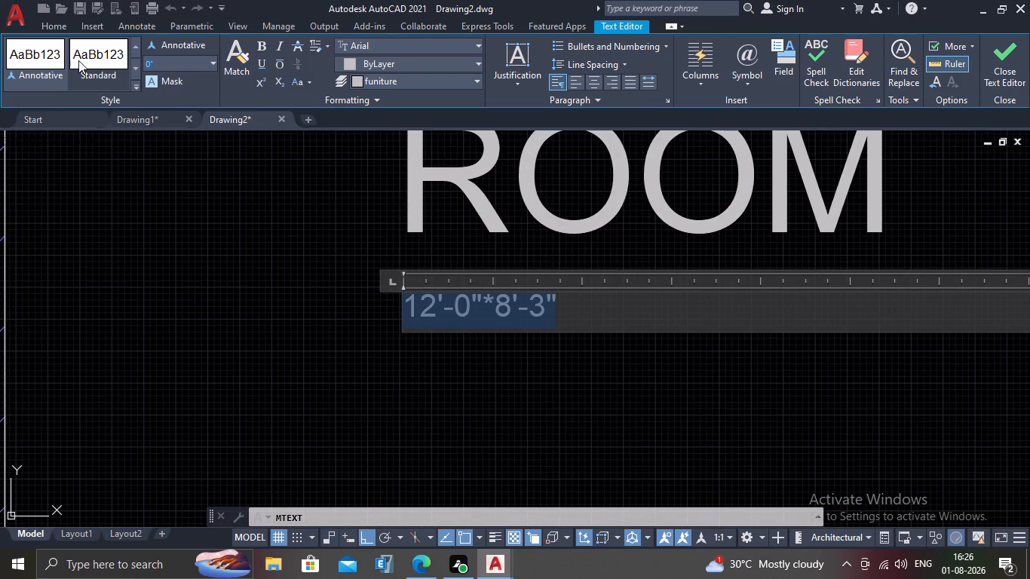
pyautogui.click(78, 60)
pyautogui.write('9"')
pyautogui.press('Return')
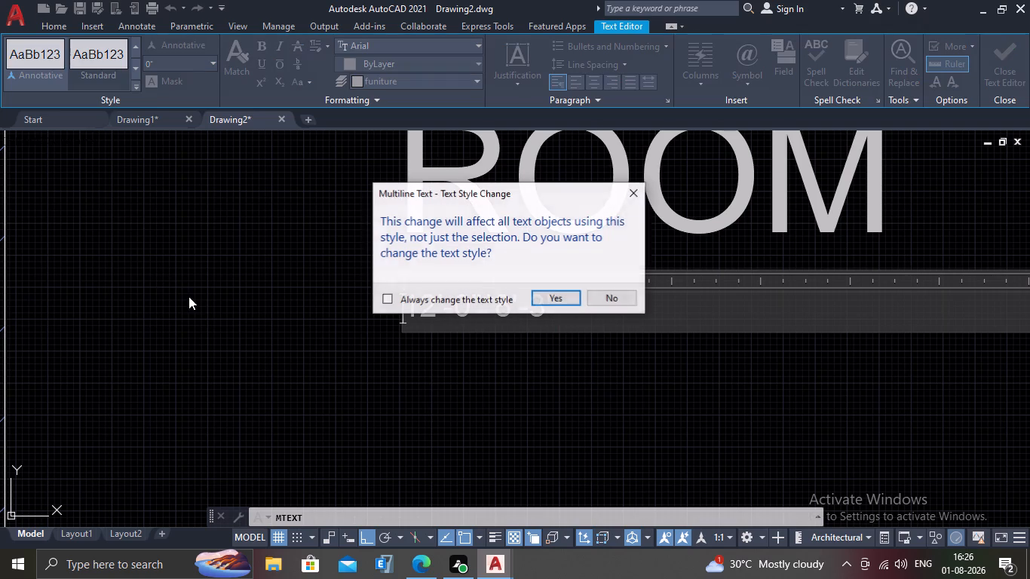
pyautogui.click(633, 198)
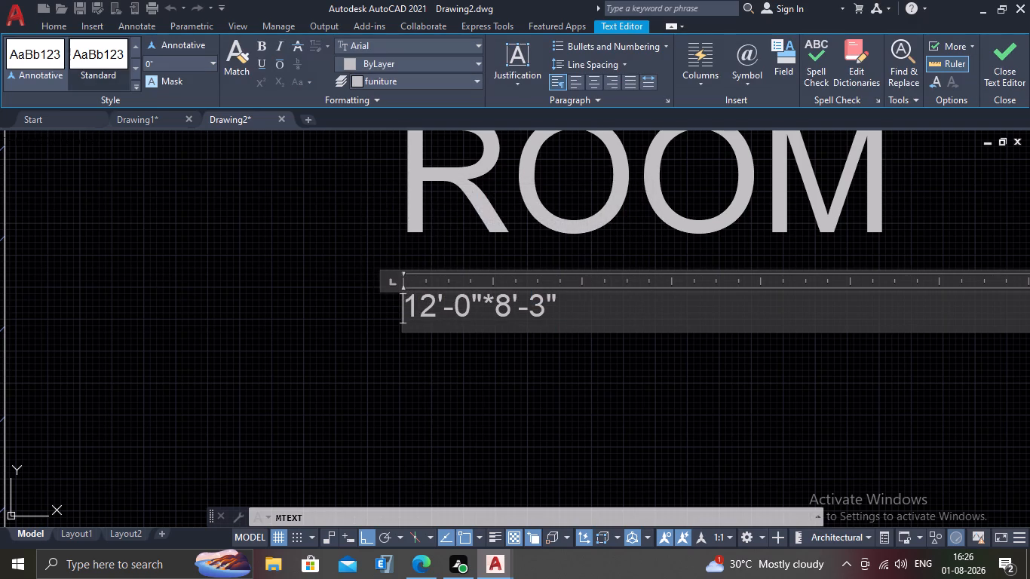
# Set the height of the whole 12'-0"*8'-3" text in the leftmost hatched-wall room to 9" and finish editing it.
pyautogui.moveTo(570, 299); pyautogui.dragTo(324, 314)
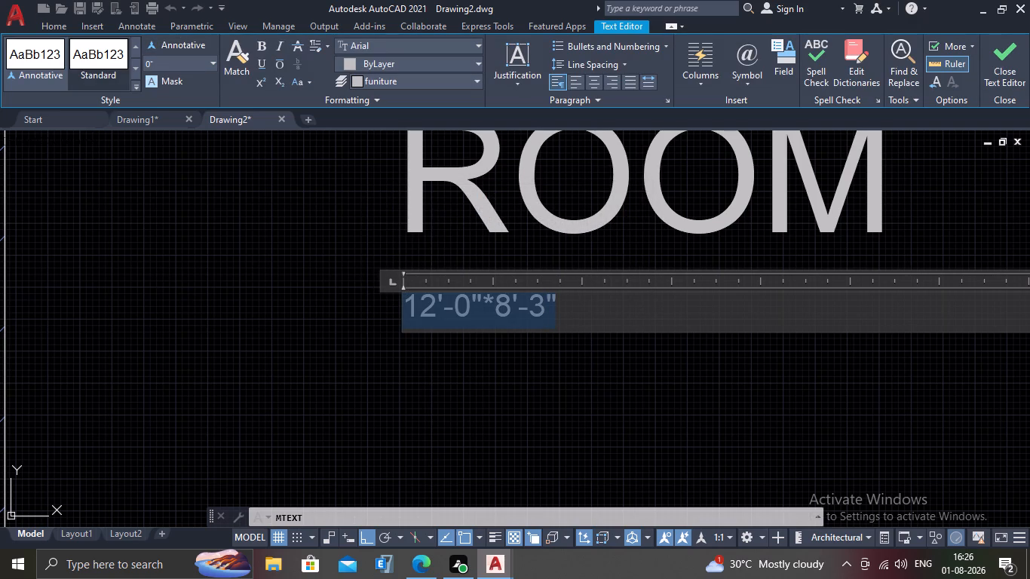
pyautogui.moveTo(172, 66); pyautogui.dragTo(50, 64)
pyautogui.write('9"')
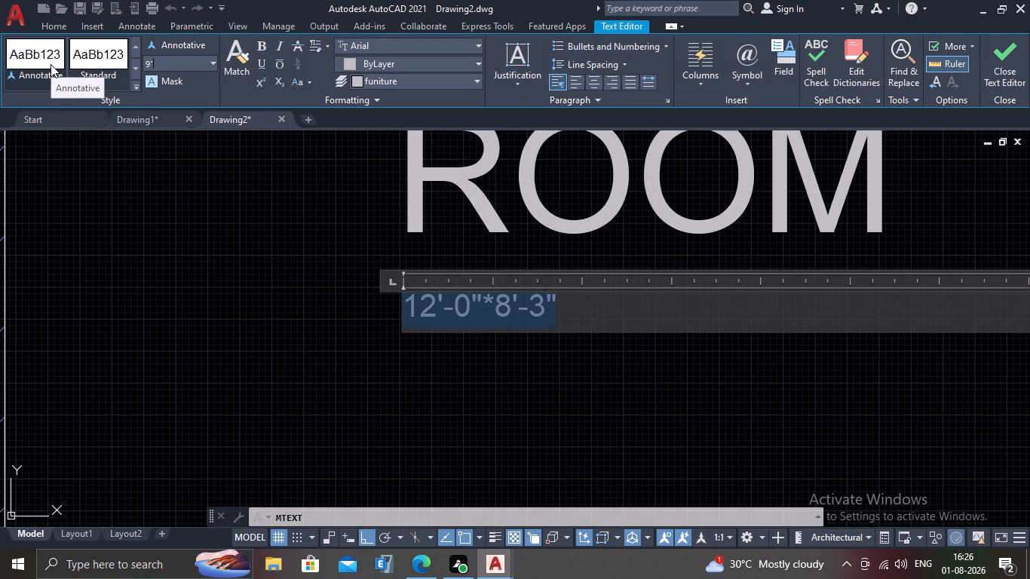
pyautogui.press('Return')
pyautogui.click(293, 286)
pyautogui.scroll(-3, 286, 293)
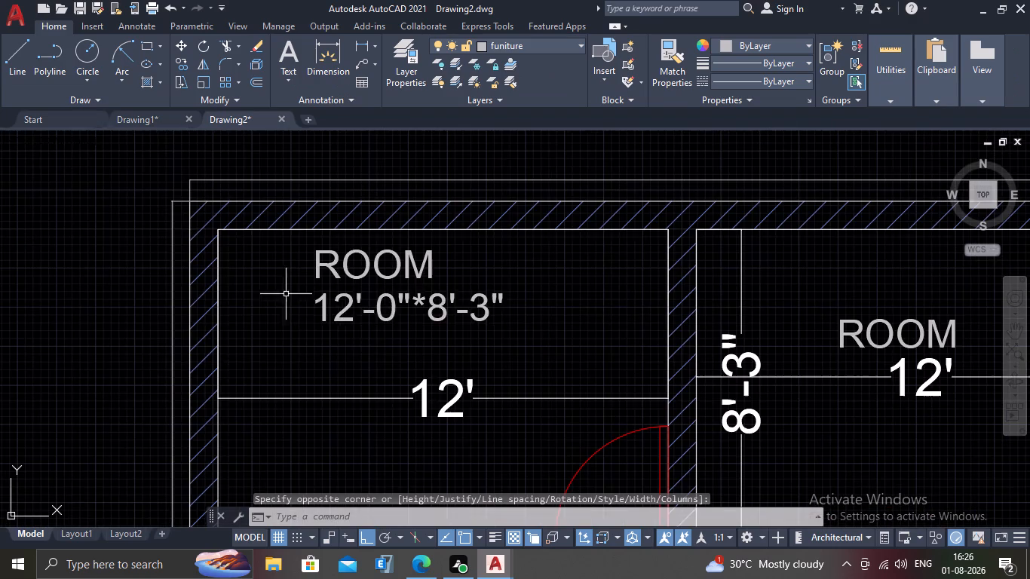
# Delete the existing ROOM names from the middle and rightmost hatched-wall rooms.
pyautogui.scroll(-2, 743, 336)
pyautogui.scroll(1, 827, 337)
pyautogui.click(808, 334)
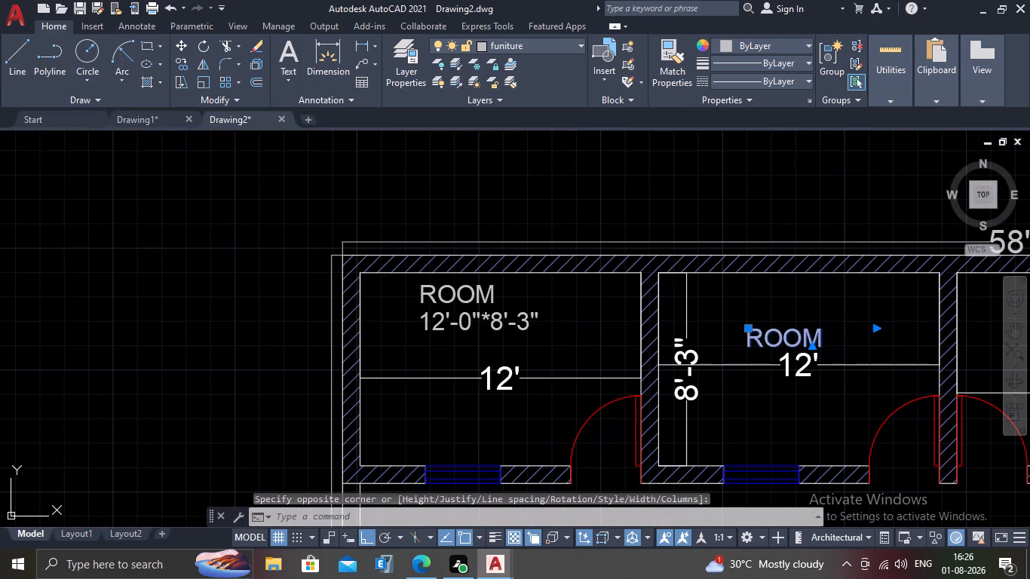
pyautogui.press('Delete')
pyautogui.scroll(-2, 792, 342)
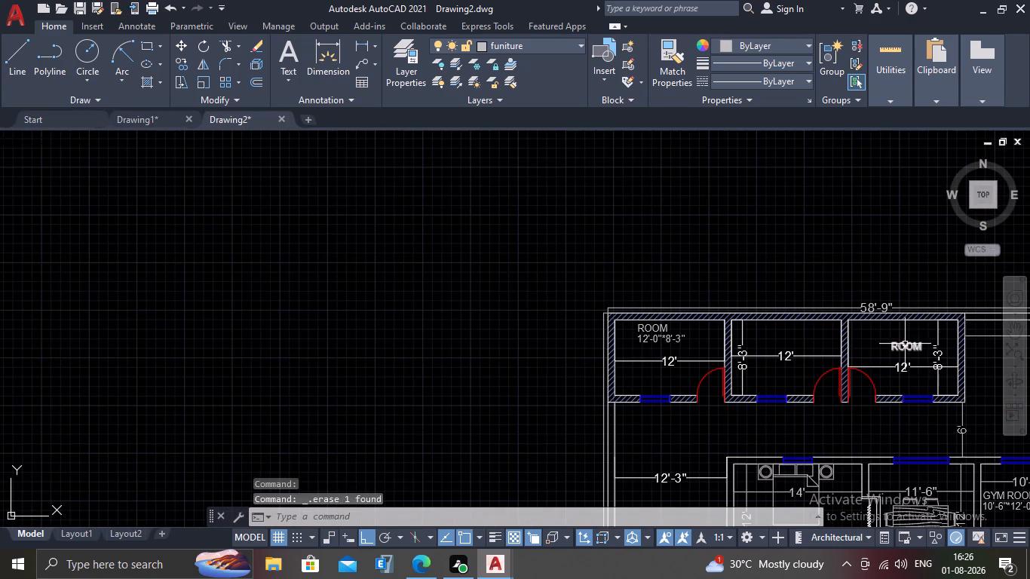
pyautogui.click(903, 342)
pyautogui.press('Delete')
# Copy the ROOM name and its 12'-0"*8'-3" size text from the leftmost hatched-wall room straight across into the middle and rightmost ones.
pyautogui.scroll(2, 691, 368)
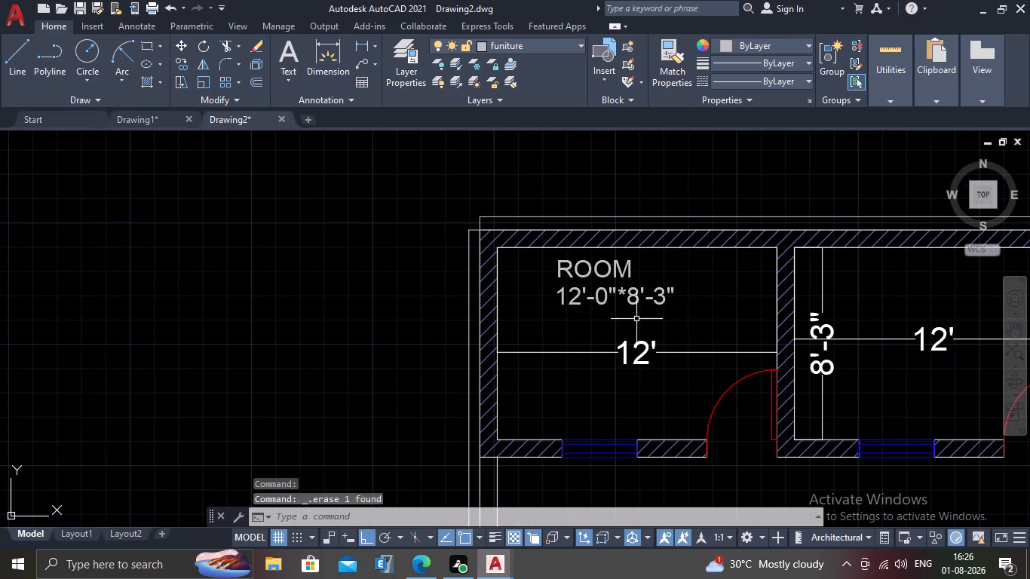
pyautogui.click(679, 268)
pyautogui.click(540, 311)
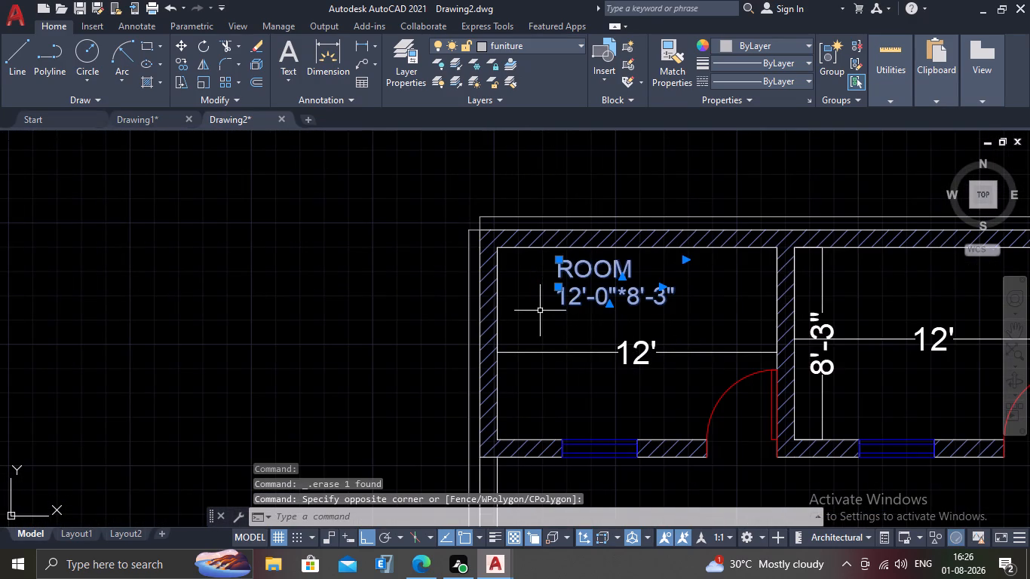
pyautogui.write('CO')
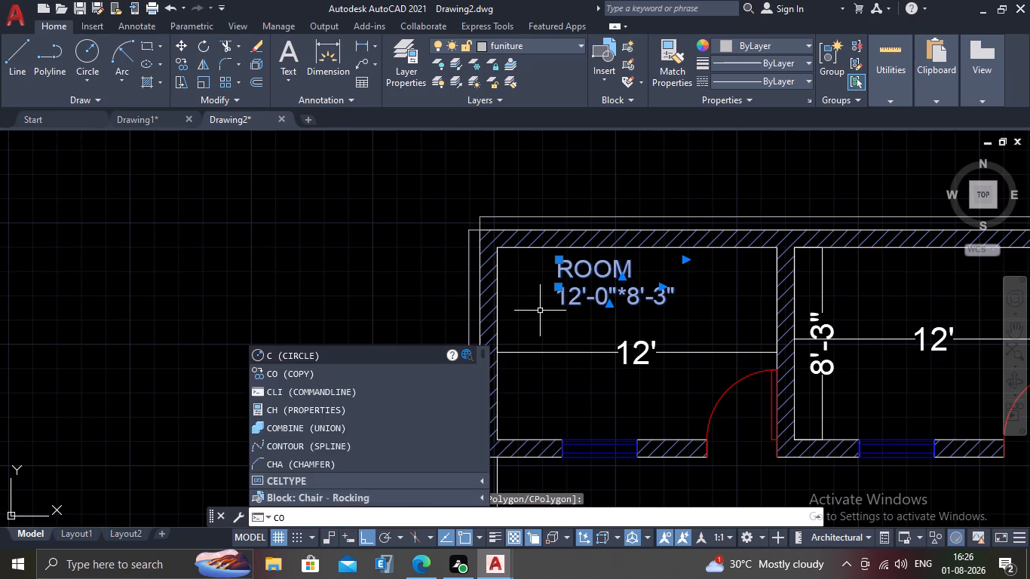
pyautogui.press('Return')
pyautogui.click(557, 260)
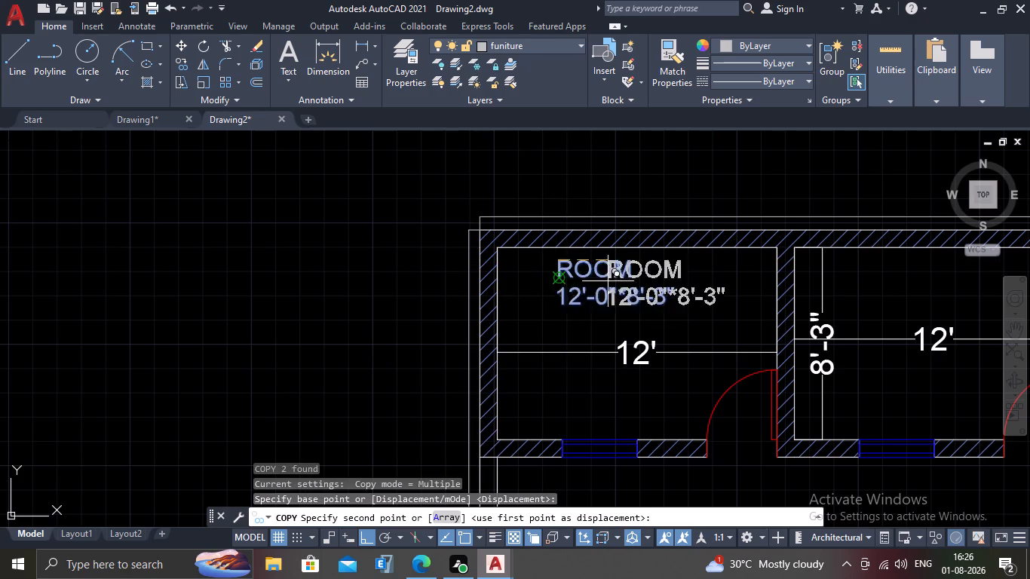
pyautogui.scroll(-2, 612, 280)
pyautogui.scroll(4, 718, 273)
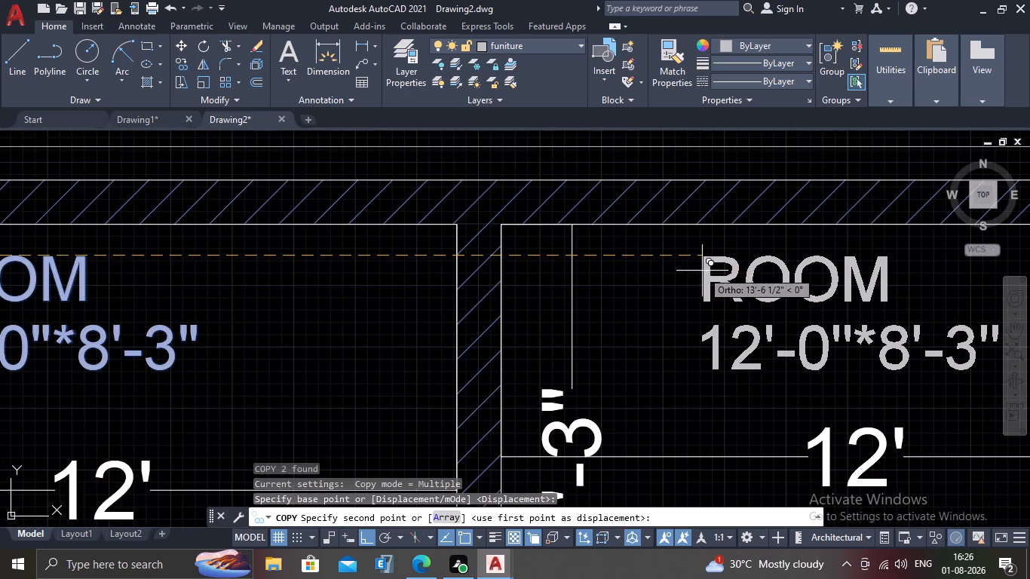
pyautogui.click(694, 265)
pyautogui.scroll(-2, 675, 269)
pyautogui.moveTo(738, 270); pyautogui.dragTo(446, 260, button='middle')
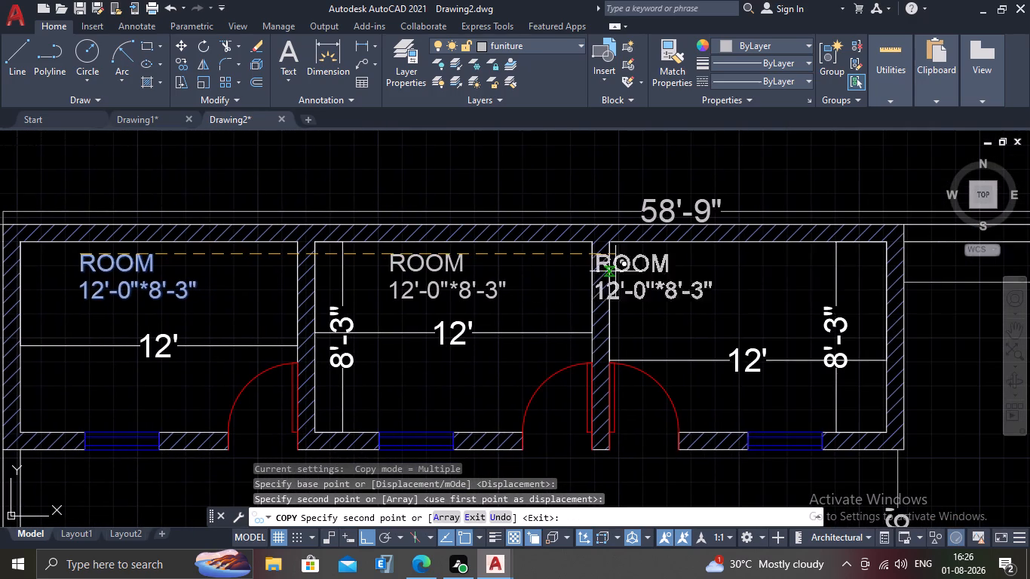
pyautogui.click(679, 282)
pyautogui.press('Escape')
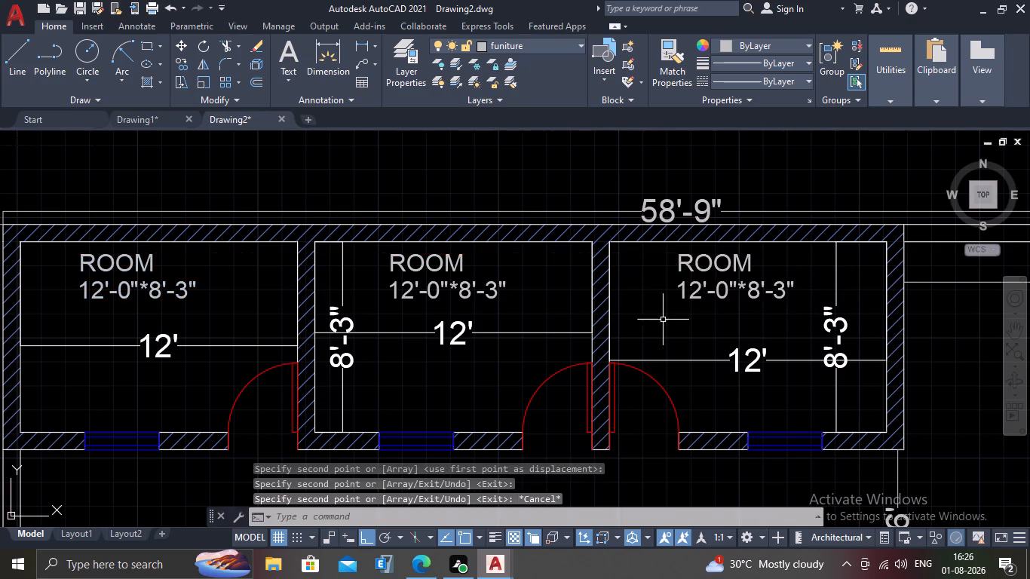
# Add an aligned dimension for the leftmost hatched-wall room's depth between its inner left corners, placing it just inside the left wall.
pyautogui.scroll(-2, 647, 326)
pyautogui.scroll(2, 541, 339)
pyautogui.moveTo(343, 283); pyautogui.dragTo(474, 273, button='middle')
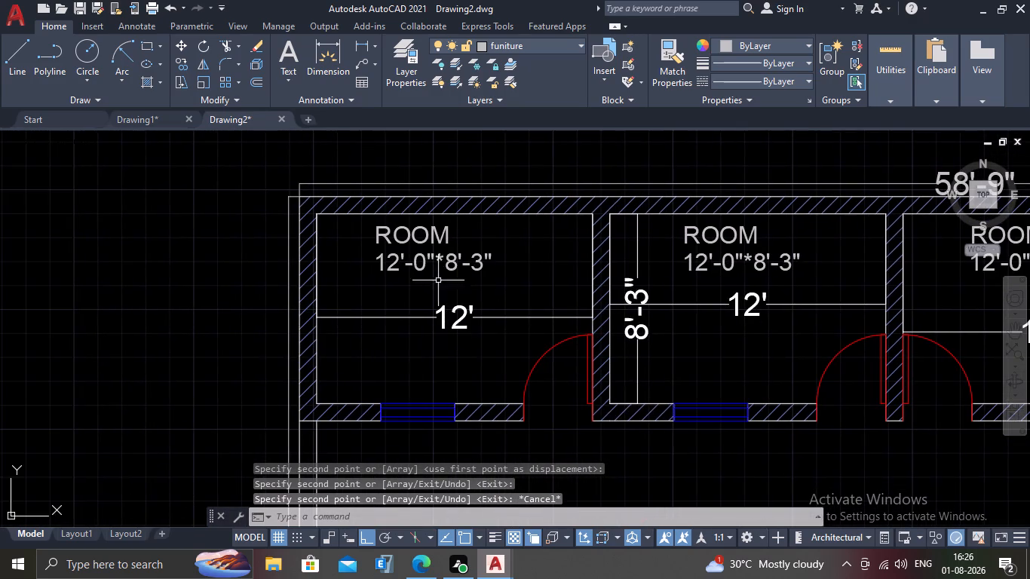
pyautogui.write('DAL')
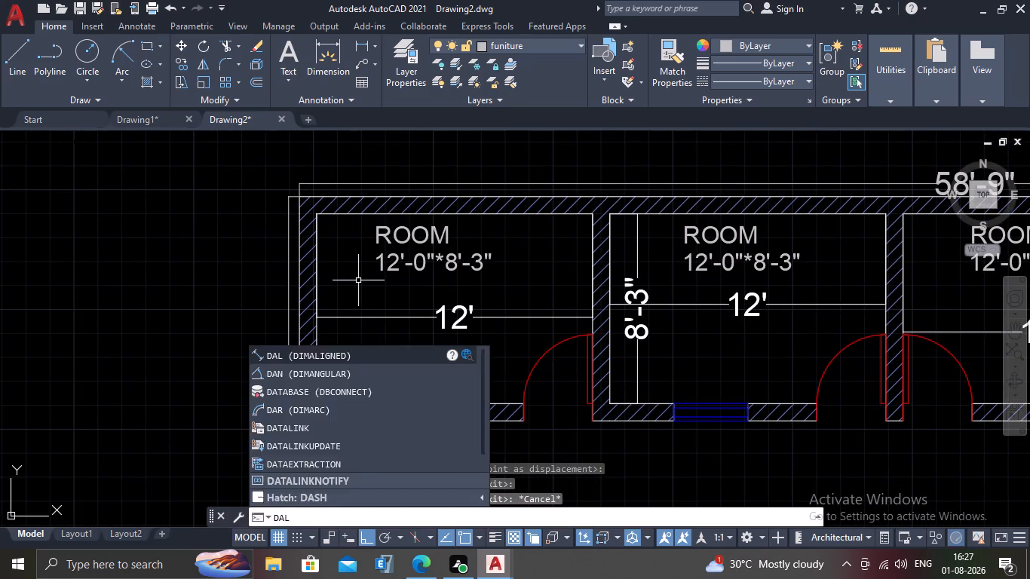
pyautogui.press('Return')
pyautogui.scroll(1, 307, 225)
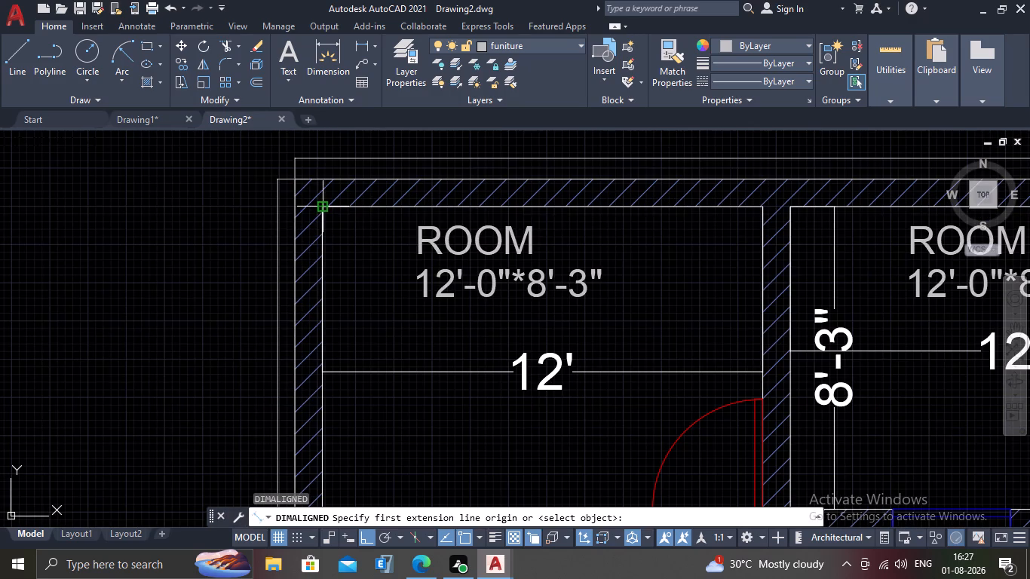
pyautogui.click(325, 211)
pyautogui.scroll(-2, 330, 293)
pyautogui.scroll(2, 311, 371)
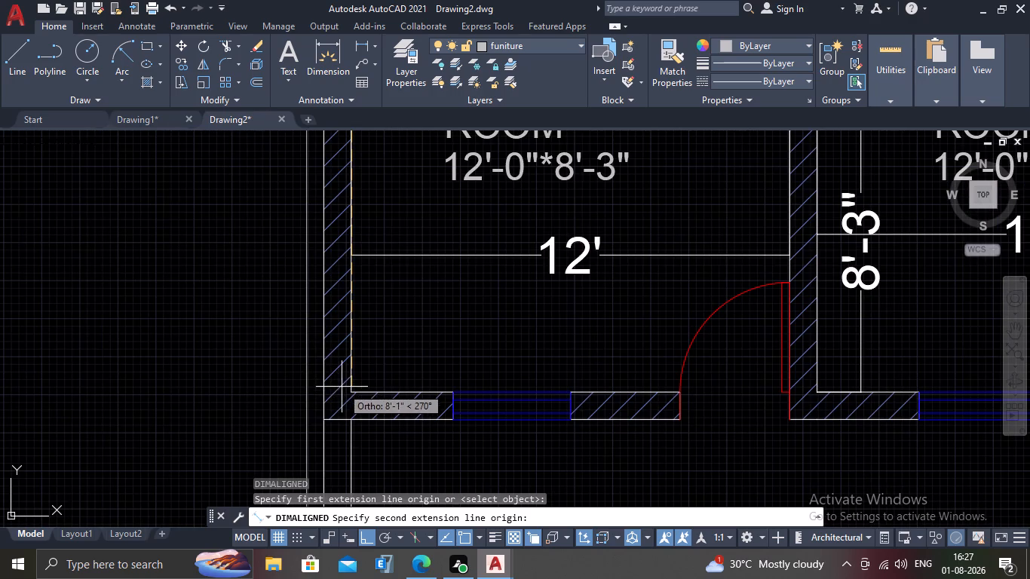
pyautogui.click(353, 391)
pyautogui.click(416, 388)
pyautogui.scroll(-2, 415, 373)
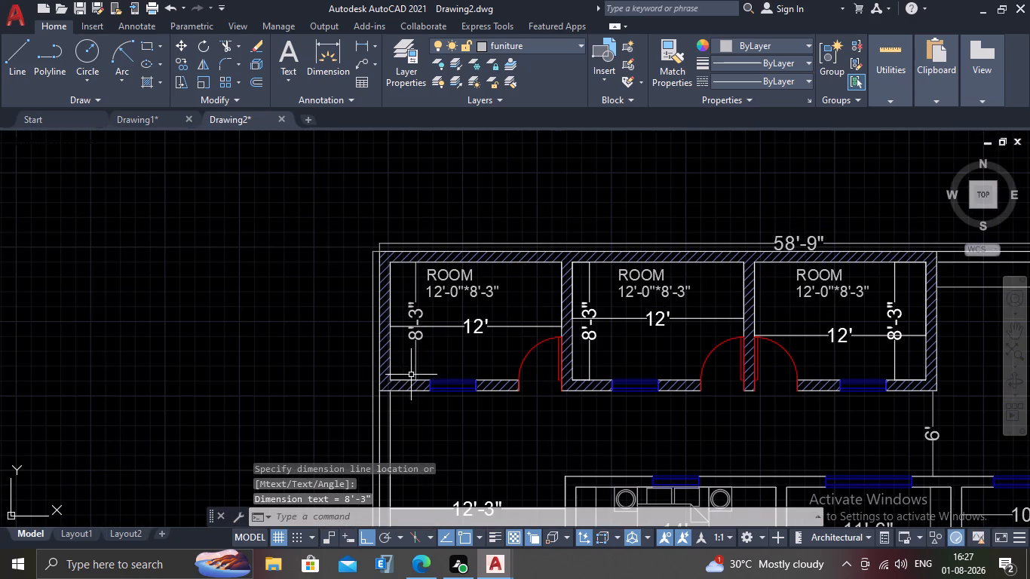
pyautogui.press('Escape')
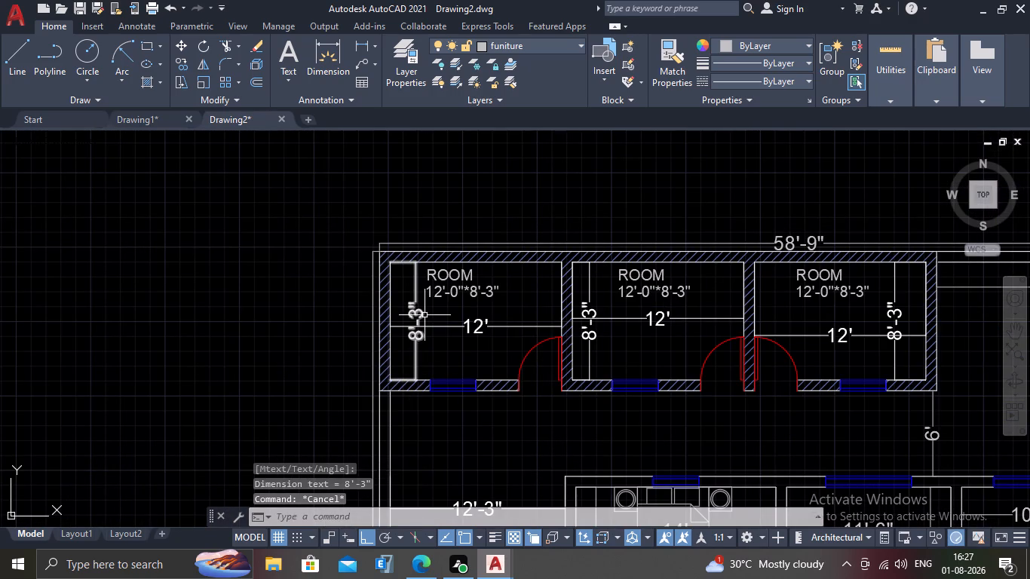
# Examine the room labels, size texts and dimensions across the whole floor plan, especially around the three hatched-wall rooms.
pyautogui.scroll(-1, 425, 315)
pyautogui.scroll(1, 425, 315)
pyautogui.moveTo(497, 346); pyautogui.dragTo(467, 235, button='middle')
pyautogui.scroll(-1, 441, 248)
pyautogui.scroll(1, 575, 369)
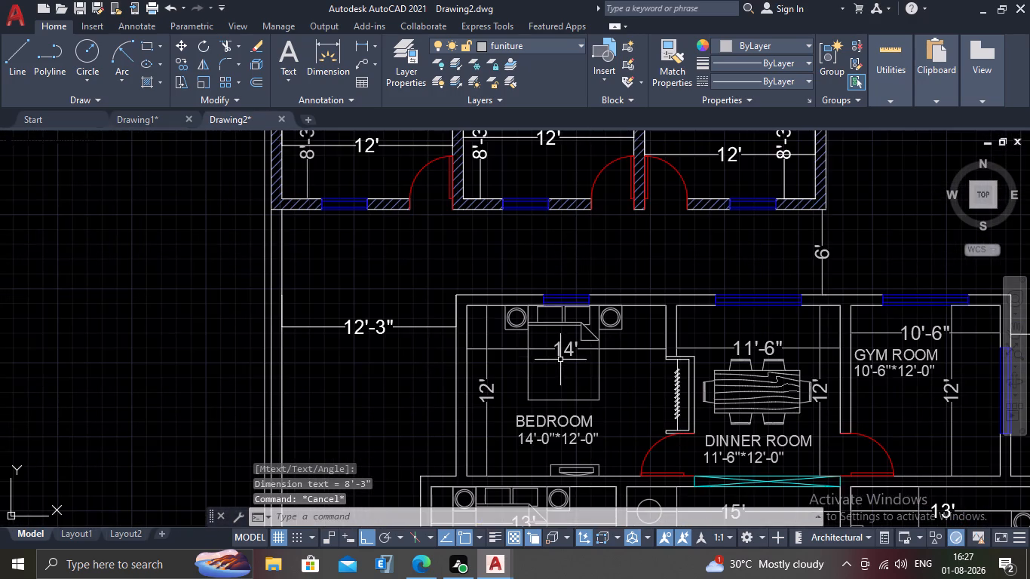
pyautogui.moveTo(491, 346); pyautogui.dragTo(445, 295, button='middle')
pyautogui.scroll(-1, 427, 290)
pyautogui.moveTo(632, 222); pyautogui.dragTo(544, 234, button='middle')
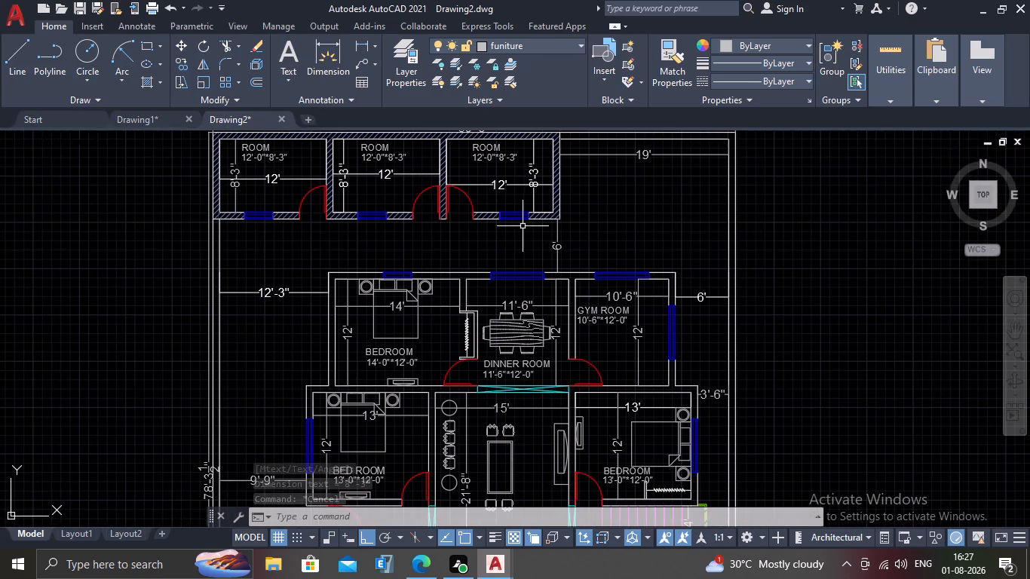
pyautogui.moveTo(538, 357); pyautogui.dragTo(535, 322, button='middle')
pyautogui.scroll(1, 535, 322)
pyautogui.scroll(-1, 535, 322)
pyautogui.moveTo(420, 168); pyautogui.dragTo(425, 213, button='middle')
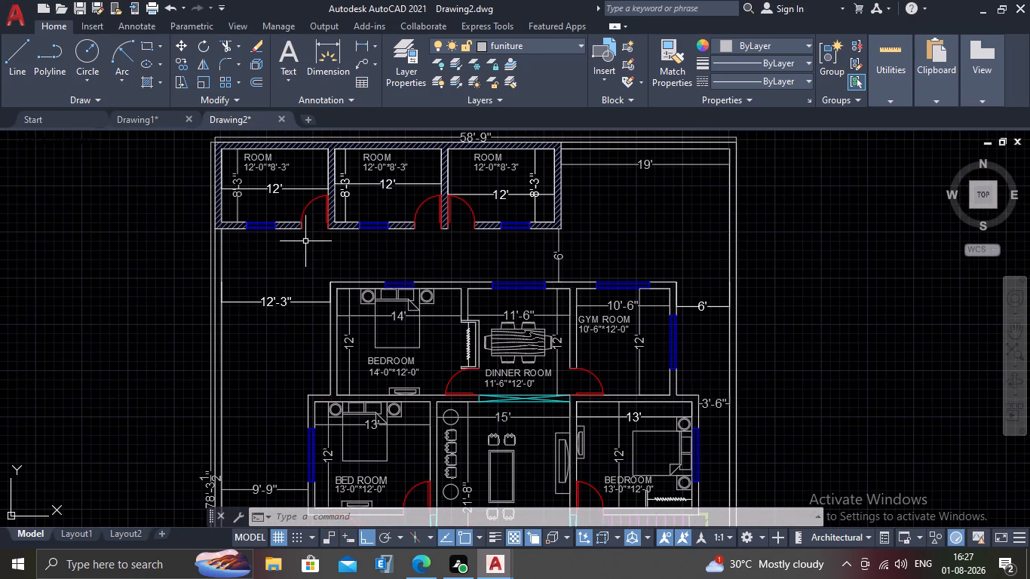
pyautogui.moveTo(305, 242); pyautogui.dragTo(363, 244, button='middle')
pyautogui.scroll(3, 363, 244)
pyautogui.moveTo(363, 244); pyautogui.dragTo(359, 296, button='middle')
pyautogui.scroll(-2, 358, 244)
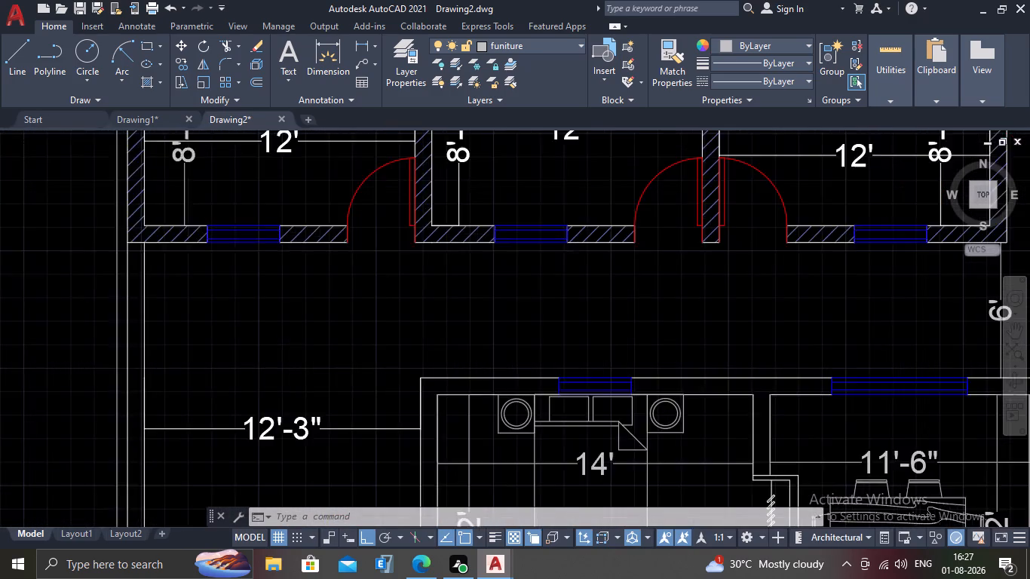
pyautogui.scroll(2, 362, 249)
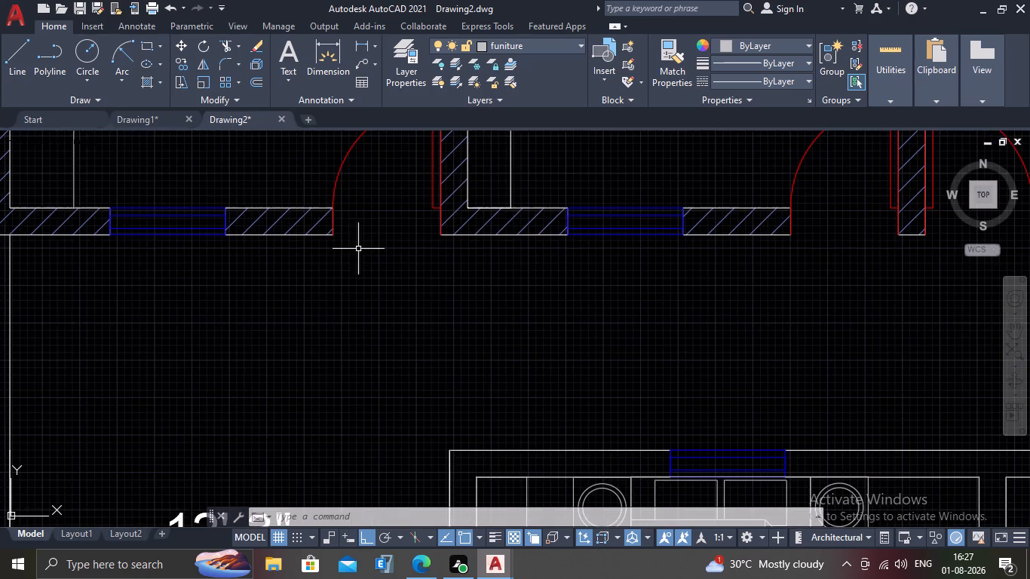
pyautogui.scroll(-2, 355, 253)
pyautogui.scroll(1, 355, 253)
pyautogui.scroll(-2, 355, 253)
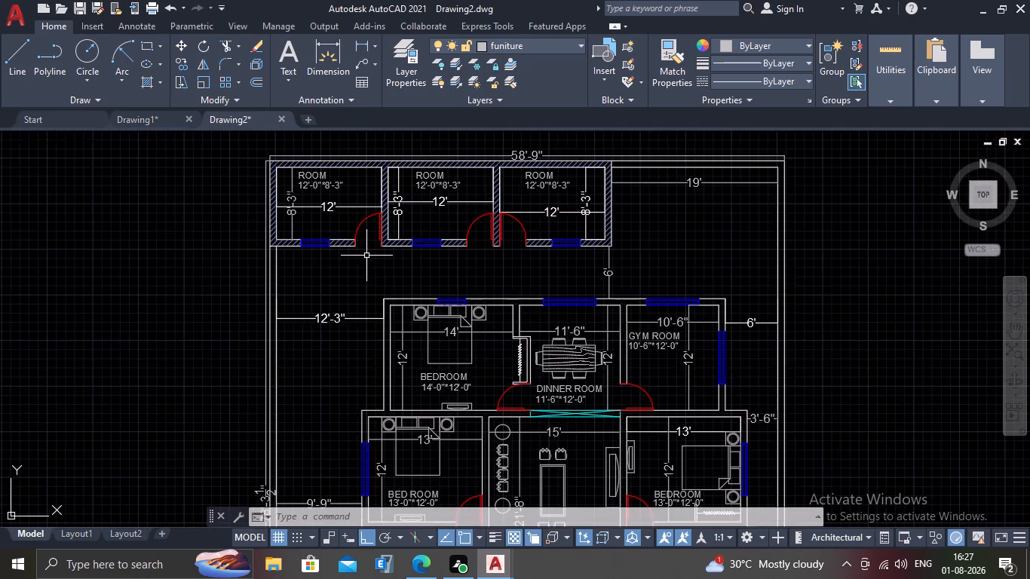
pyautogui.scroll(-2, 366, 257)
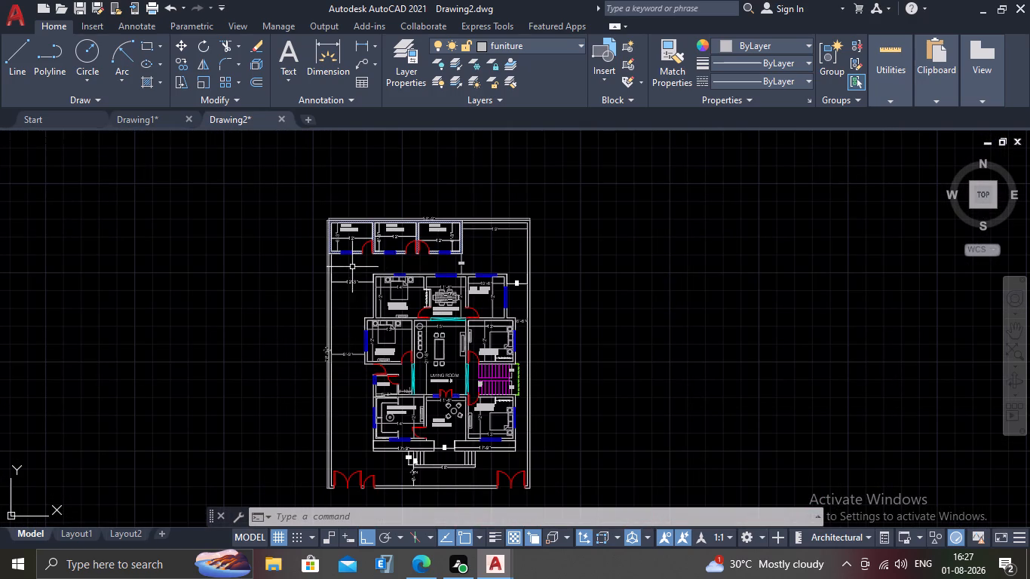
pyautogui.scroll(4, 352, 262)
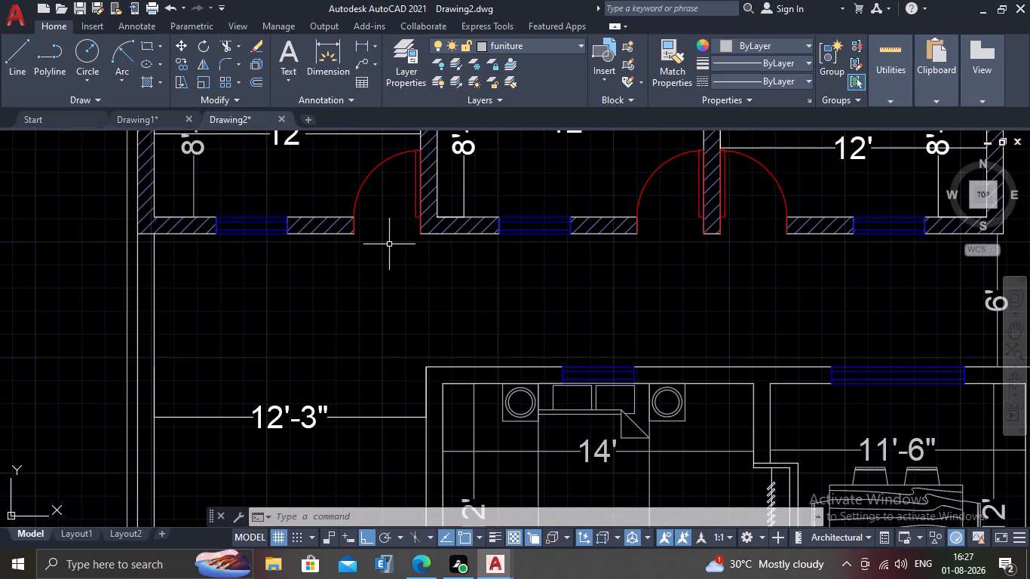
pyautogui.scroll(-3, 389, 244)
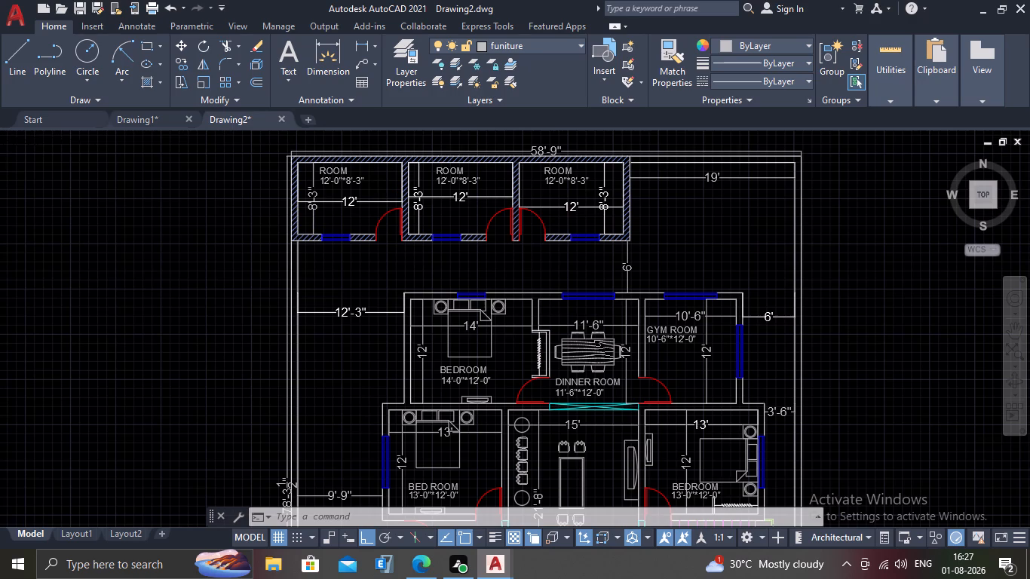
pyautogui.scroll(2, 389, 244)
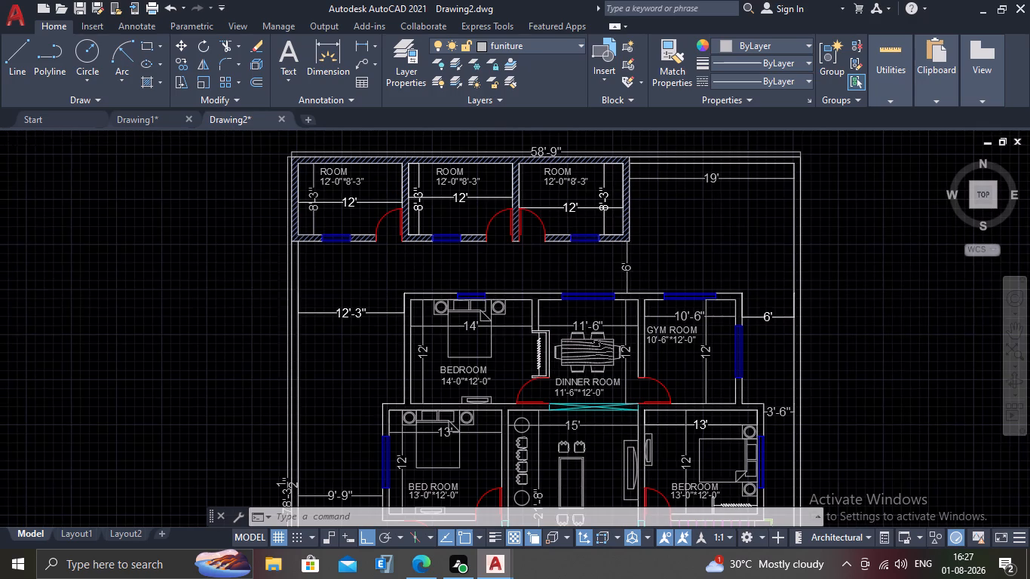
pyautogui.scroll(1, 382, 244)
pyautogui.scroll(-4, 382, 244)
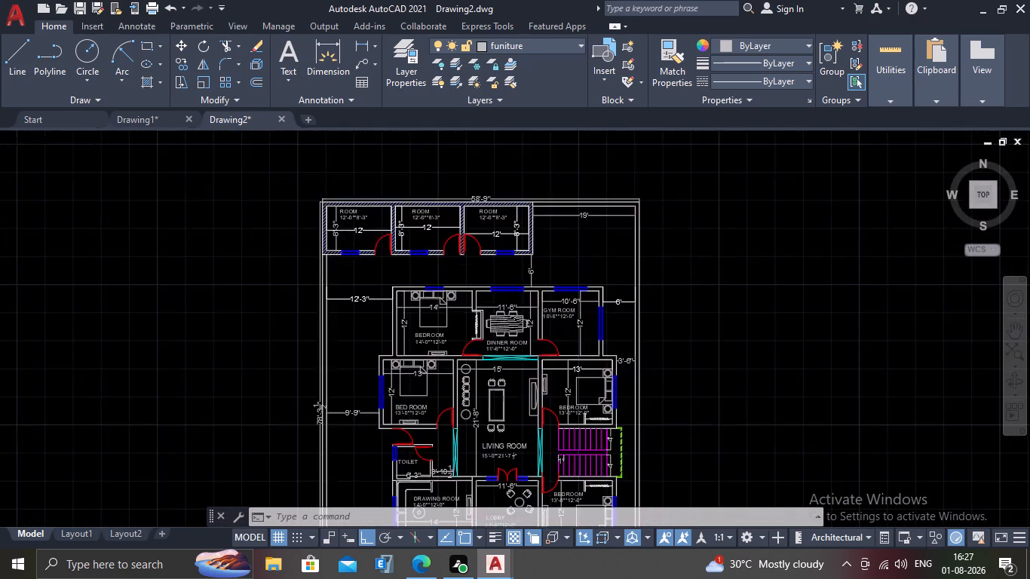
pyautogui.moveTo(530, 293); pyautogui.dragTo(505, 255, button='middle')
pyautogui.scroll(2, 467, 207)
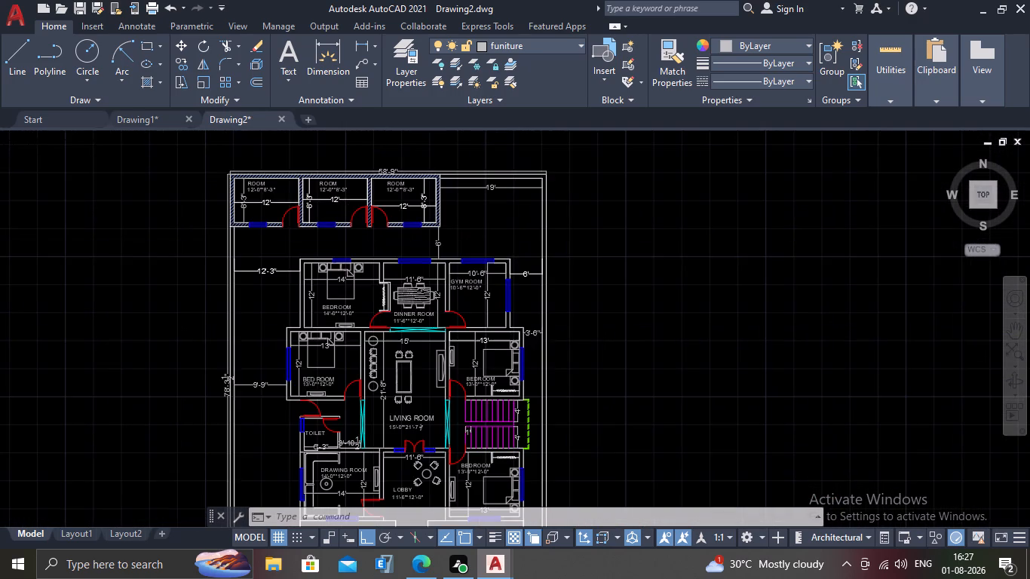
# Create a new dimension style based on Standard for all dimensions, keeping the suggested name and existing settings.
pyautogui.scroll(-1, 467, 207)
pyautogui.scroll(2, 350, 164)
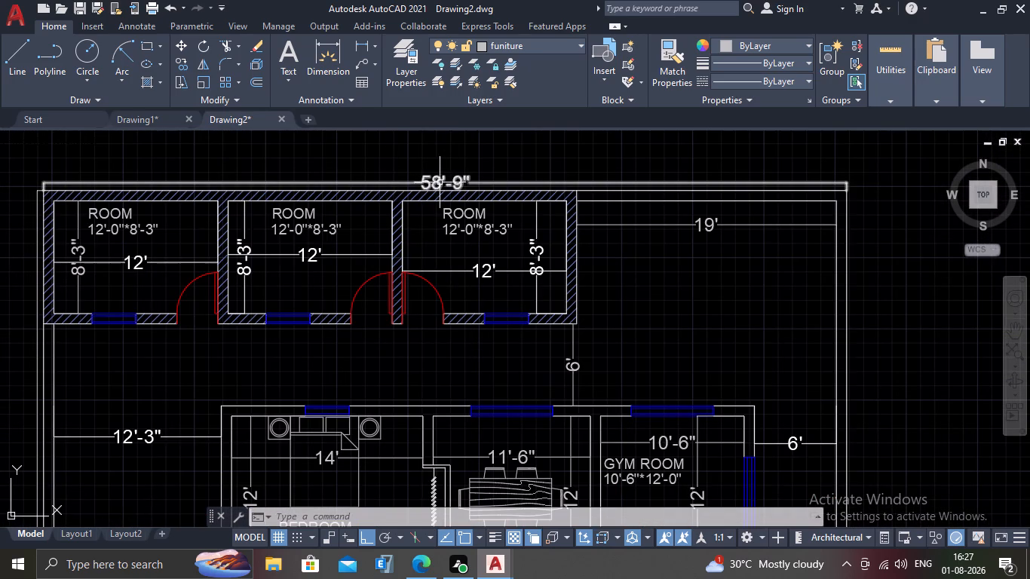
pyautogui.click(437, 184)
pyautogui.scroll(-1, 334, 261)
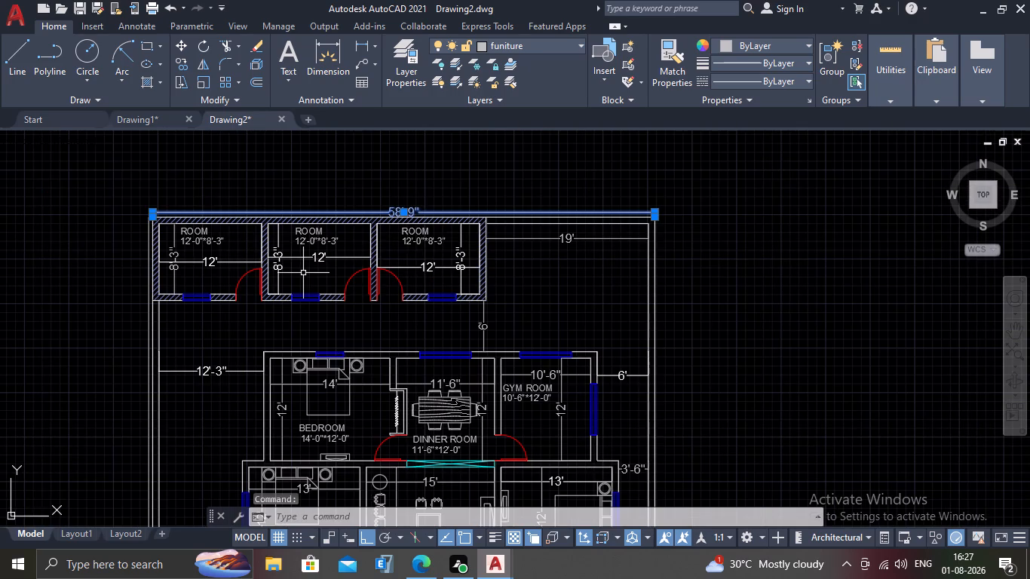
pyautogui.scroll(-1, 303, 273)
pyautogui.press('d')
pyautogui.press('Return')
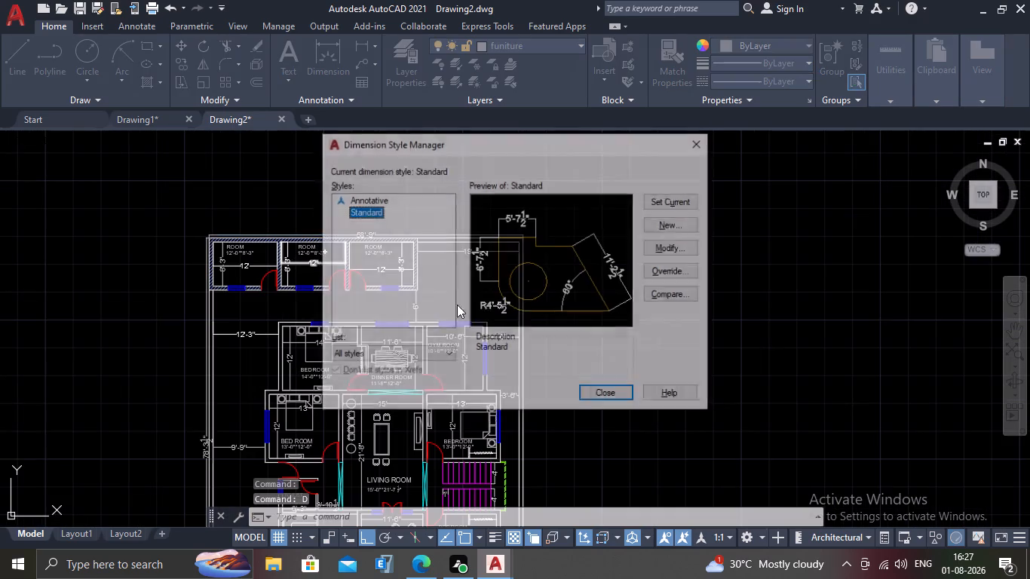
pyautogui.click(665, 226)
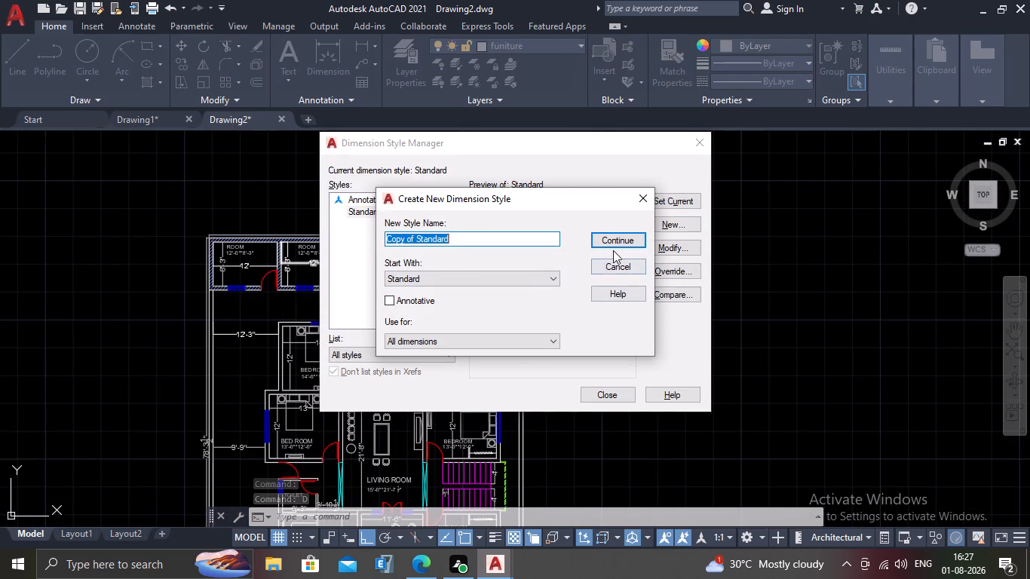
pyautogui.click(610, 242)
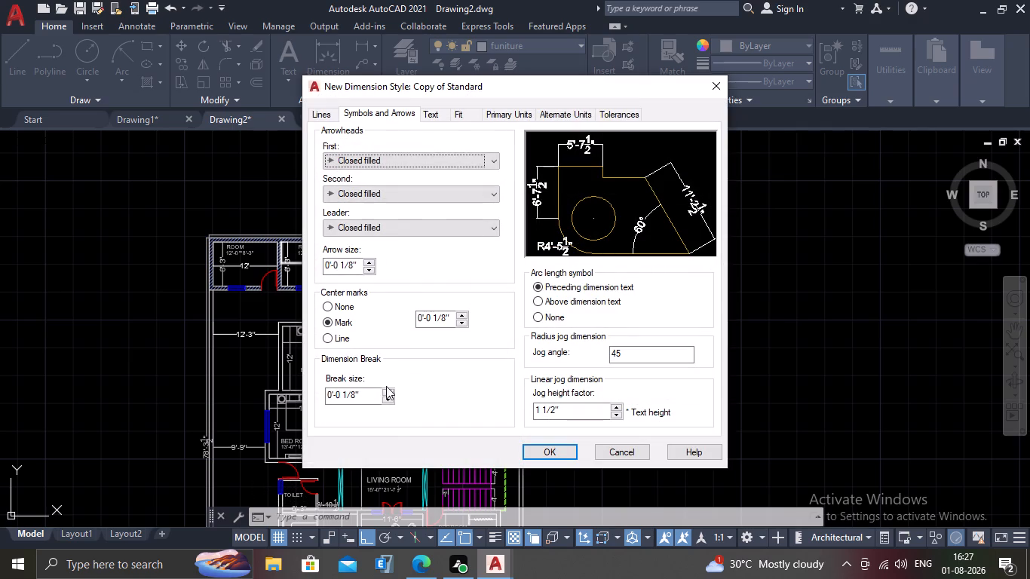
pyautogui.click(563, 445)
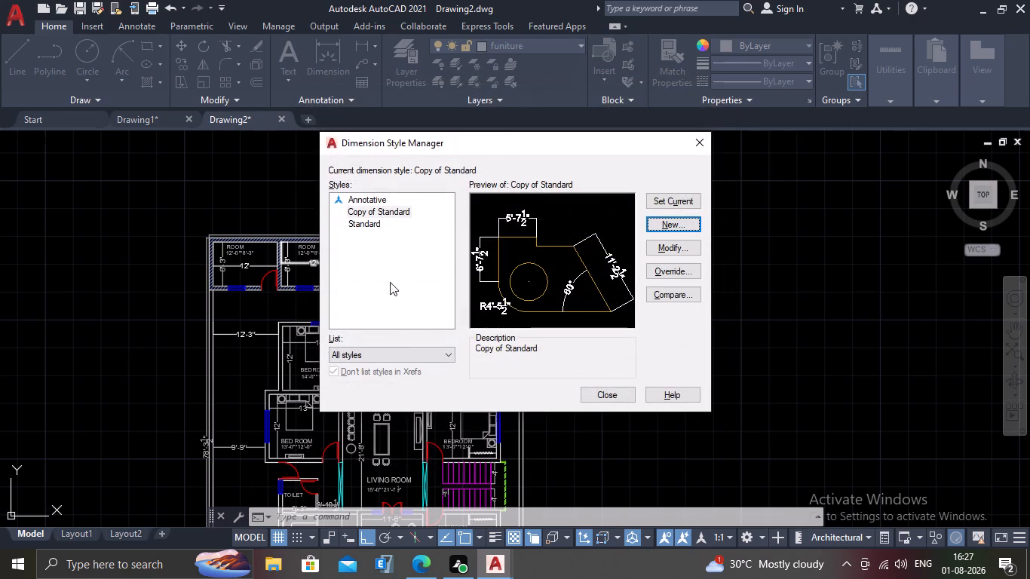
# Set the copied dimension style's text height to 2' and make that style current.
pyautogui.click(388, 215)
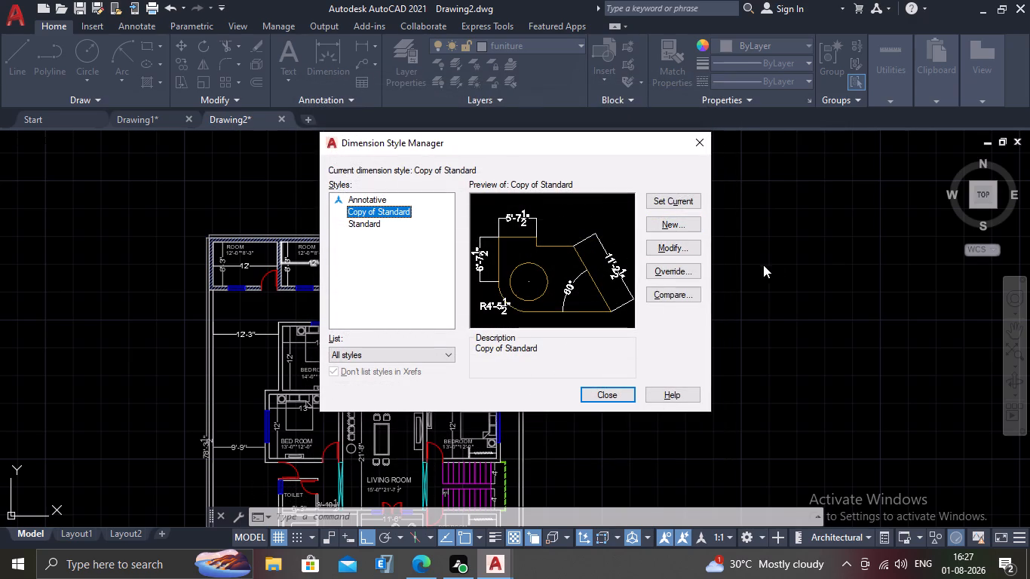
pyautogui.click(656, 246)
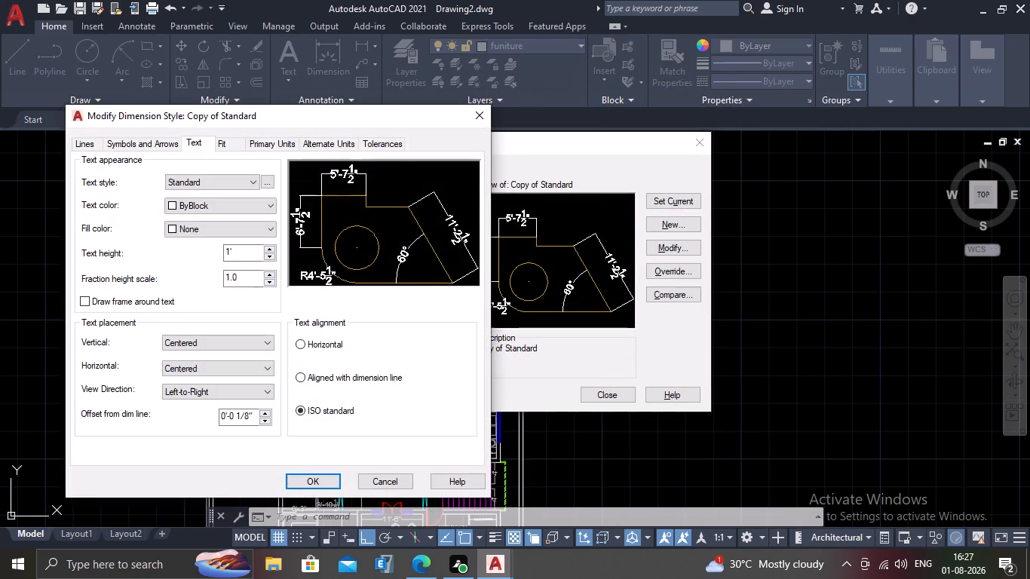
pyautogui.moveTo(248, 247); pyautogui.dragTo(199, 247)
pyautogui.write("2'")
pyautogui.press('Return')
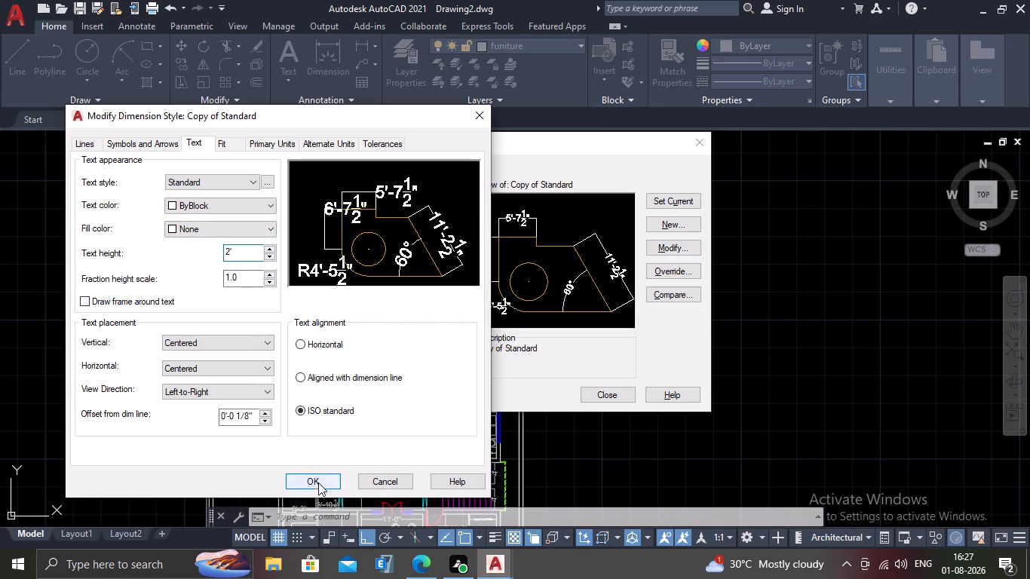
pyautogui.doubleClick(317, 485)
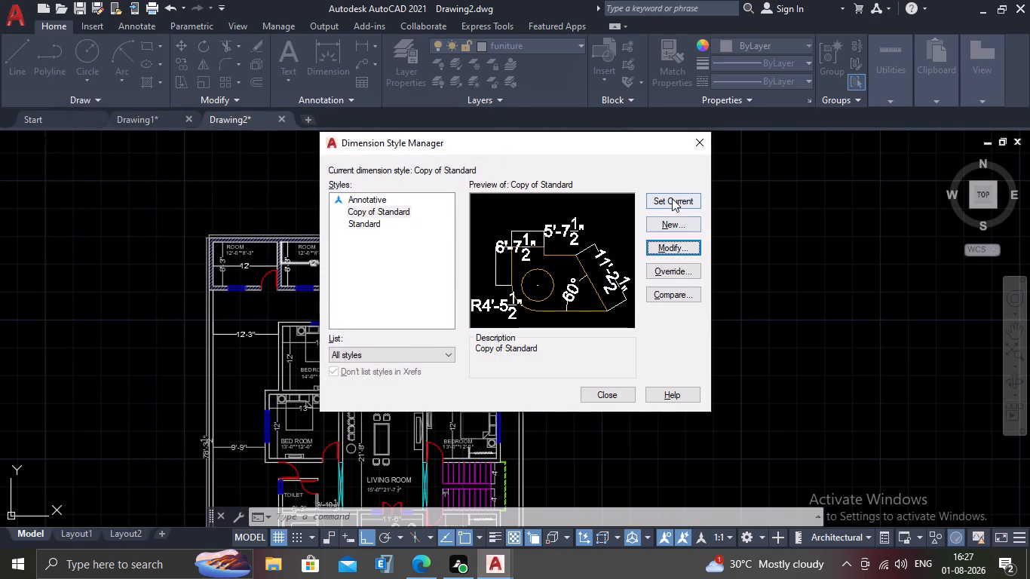
pyautogui.click(672, 198)
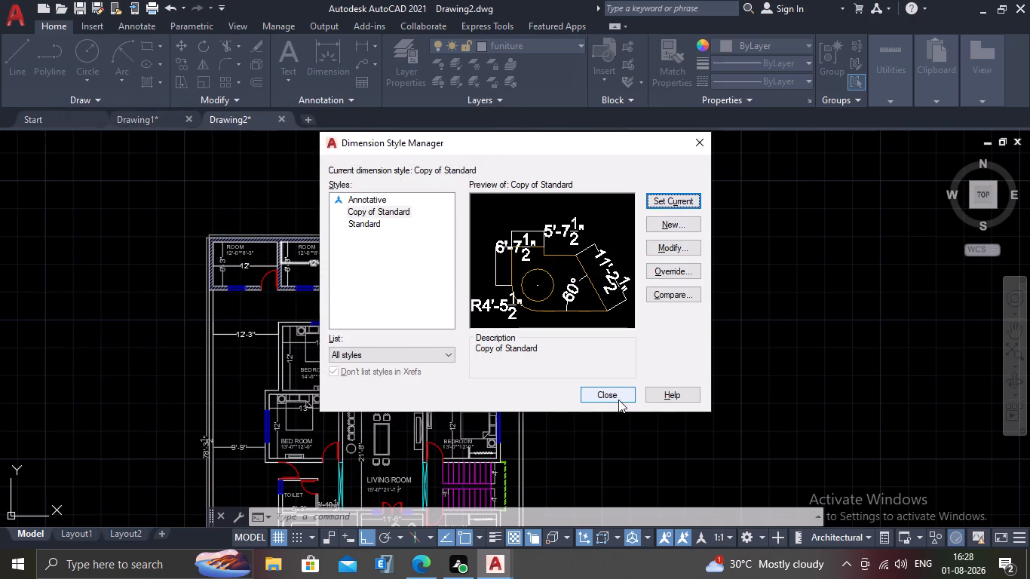
pyautogui.click(610, 397)
# Delete the existing overall width dimension along the plan's upper outer wall.
pyautogui.scroll(3, 369, 228)
pyautogui.click(346, 245)
pyautogui.press('Delete')
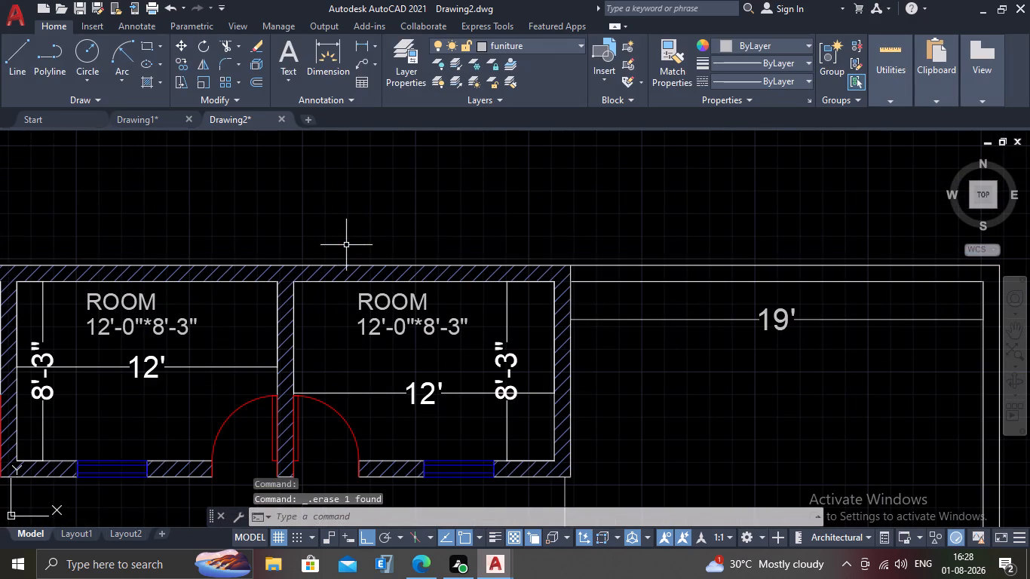
# Add an aligned dimension for the plan's overall width between its upper outer corners, placing it just above the hatched-wall rooms.
pyautogui.scroll(-1, 346, 245)
pyautogui.moveTo(251, 249); pyautogui.dragTo(679, 251, button='middle')
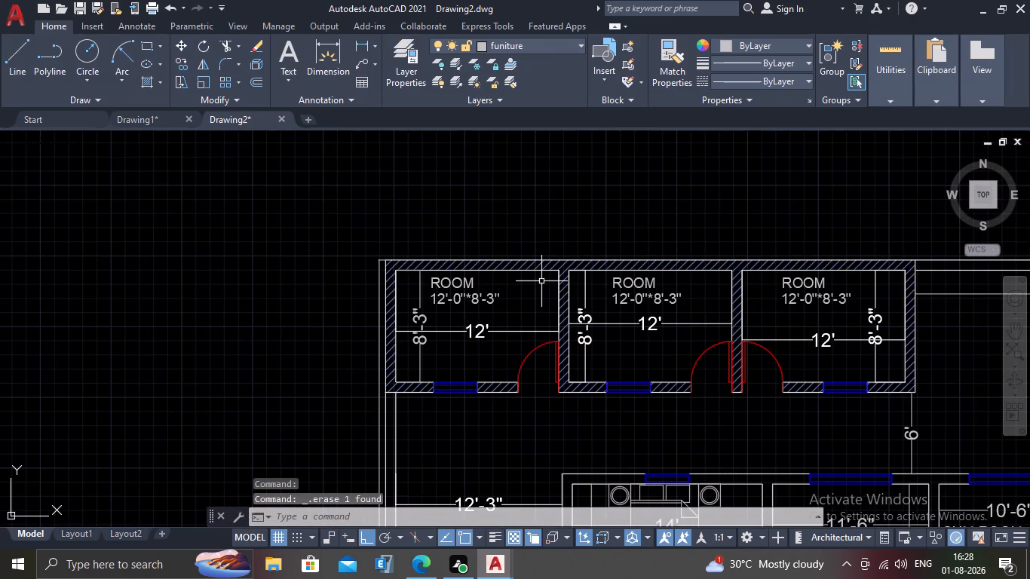
pyautogui.write('DAL')
pyautogui.press('Return')
pyautogui.scroll(2, 530, 246)
pyautogui.click(167, 279)
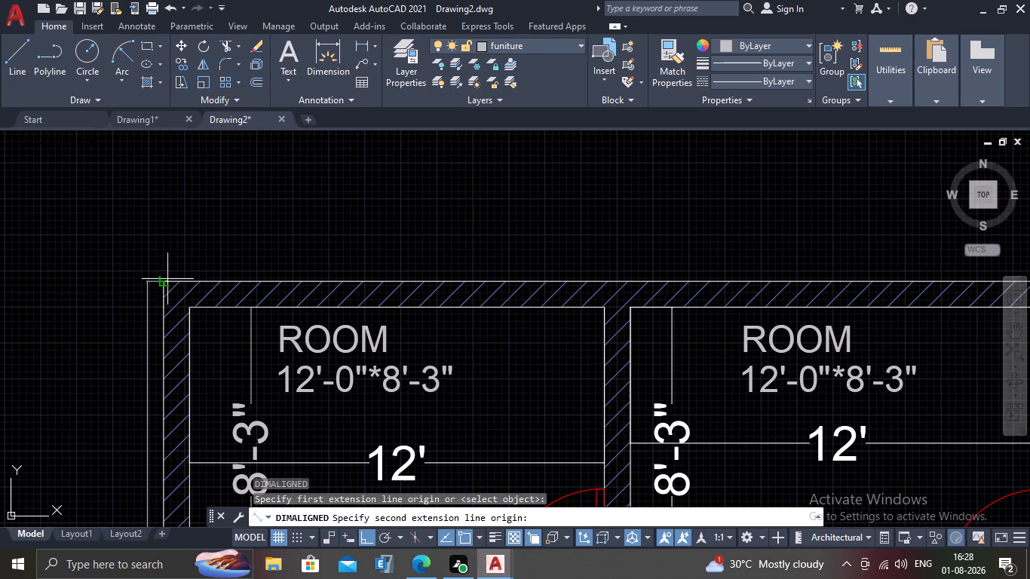
pyautogui.scroll(-1, 166, 274)
pyautogui.scroll(1, 166, 274)
pyautogui.scroll(-1, 167, 274)
pyautogui.scroll(-2, 443, 256)
pyautogui.moveTo(584, 258); pyautogui.dragTo(252, 293, button='middle')
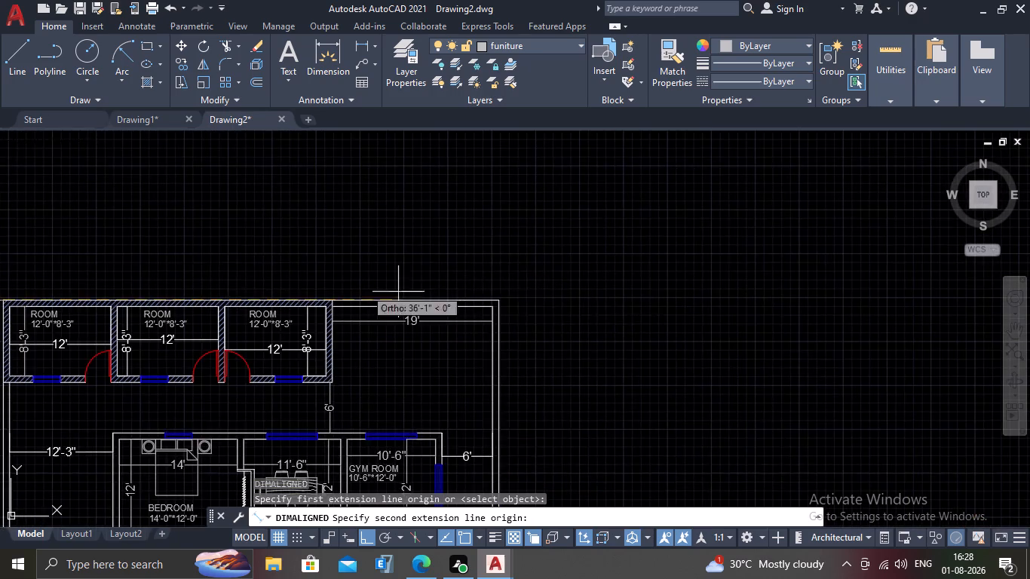
pyautogui.scroll(2, 499, 293)
pyautogui.click(496, 306)
pyautogui.scroll(-2, 467, 254)
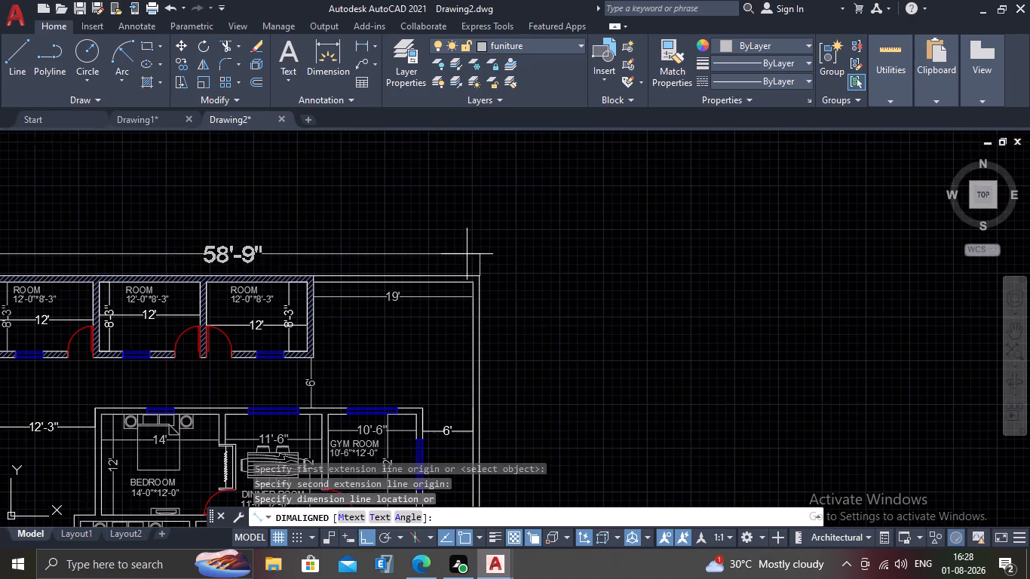
pyautogui.moveTo(467, 254); pyautogui.dragTo(619, 255, button='middle')
pyautogui.click(587, 262)
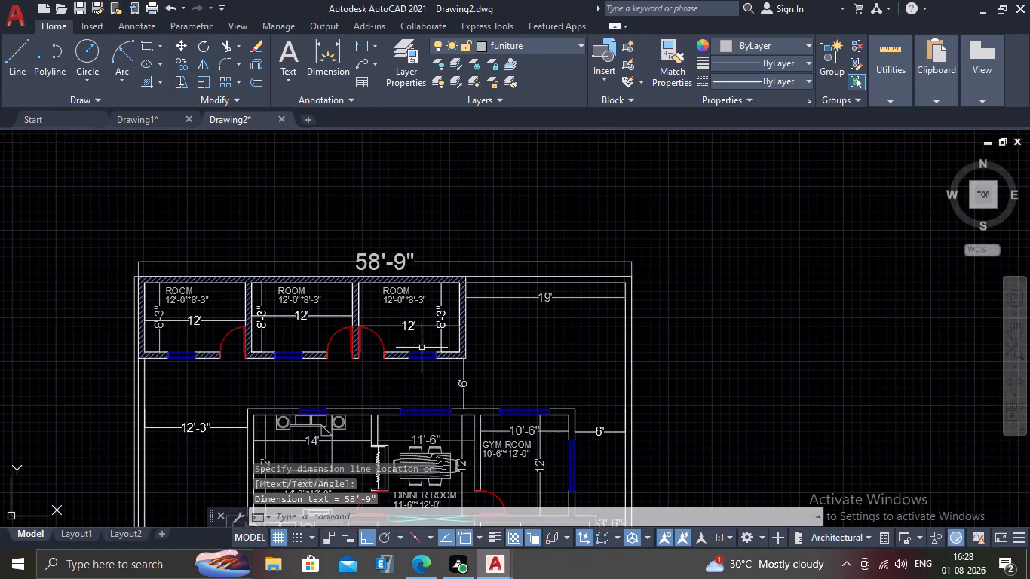
# Delete the existing overall length dimension along the plan's left outer wall.
pyautogui.scroll(-2, 422, 348)
pyautogui.moveTo(330, 413); pyautogui.dragTo(462, 304, button='middle')
pyautogui.scroll(3, 391, 363)
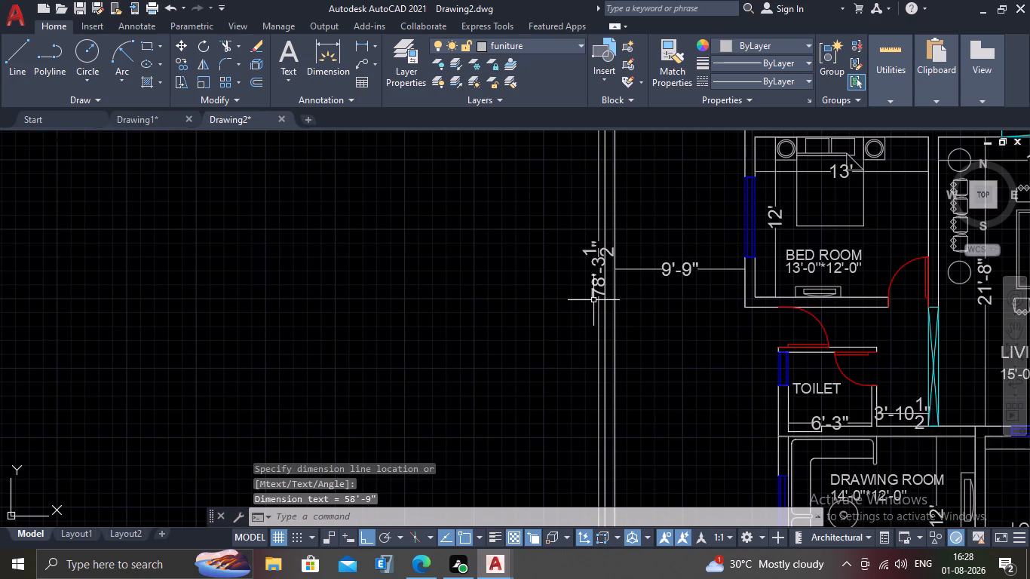
pyautogui.click(596, 294)
pyautogui.press('Delete')
# Add an aligned dimension for the plan's overall length between its left outer corners, placing it just outside the left boundary wall.
pyautogui.scroll(-2, 596, 294)
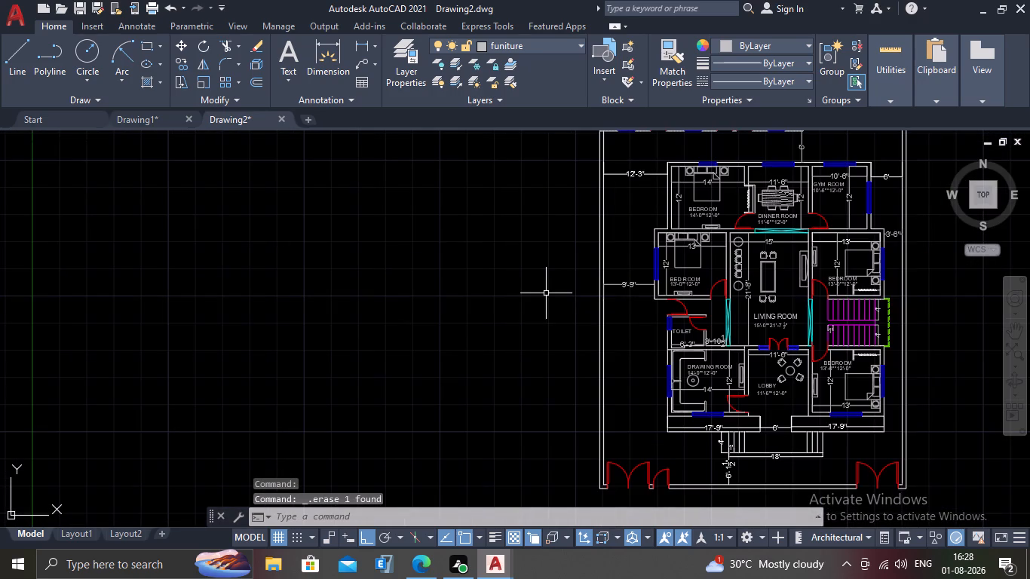
pyautogui.write('DAL')
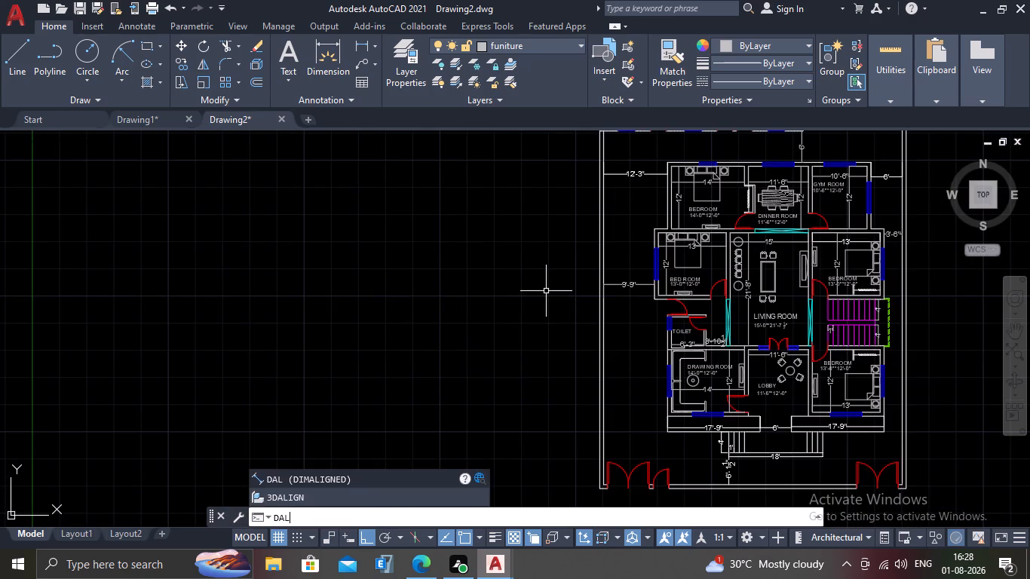
pyautogui.press('Return')
pyautogui.scroll(-1, 546, 291)
pyautogui.scroll(1, 583, 179)
pyautogui.moveTo(575, 238); pyautogui.dragTo(556, 335, button='middle')
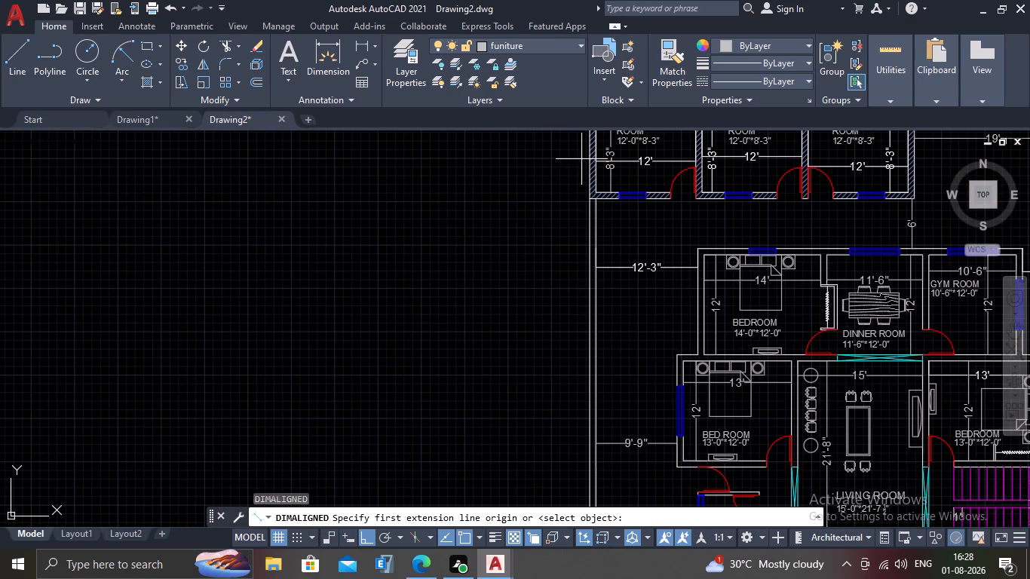
pyautogui.scroll(-3, 578, 207)
pyautogui.scroll(4, 585, 158)
pyautogui.moveTo(585, 189); pyautogui.dragTo(526, 293, button='middle')
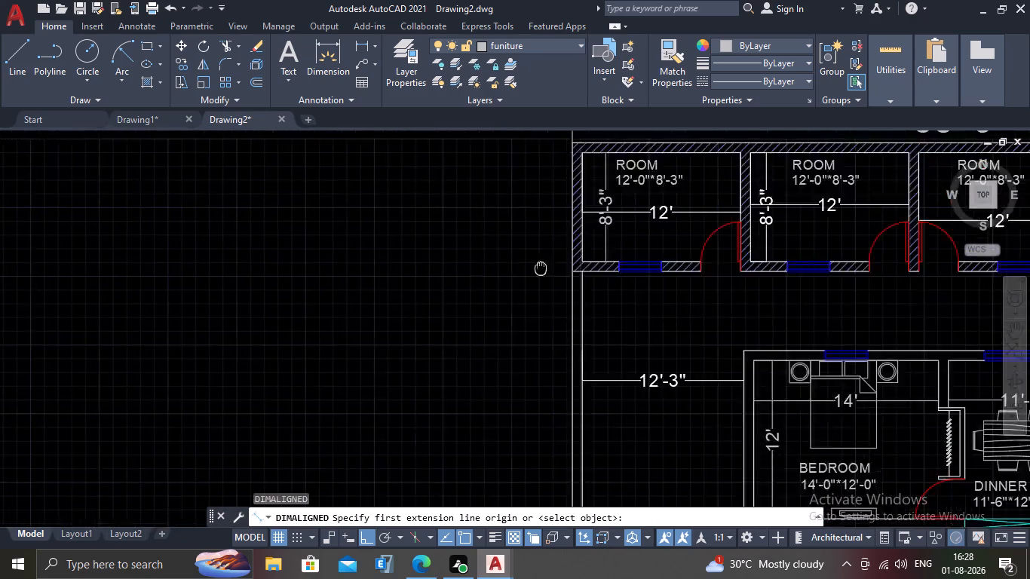
pyautogui.moveTo(526, 293); pyautogui.dragTo(471, 397, button='middle')
pyautogui.scroll(2, 495, 308)
pyautogui.click(490, 242)
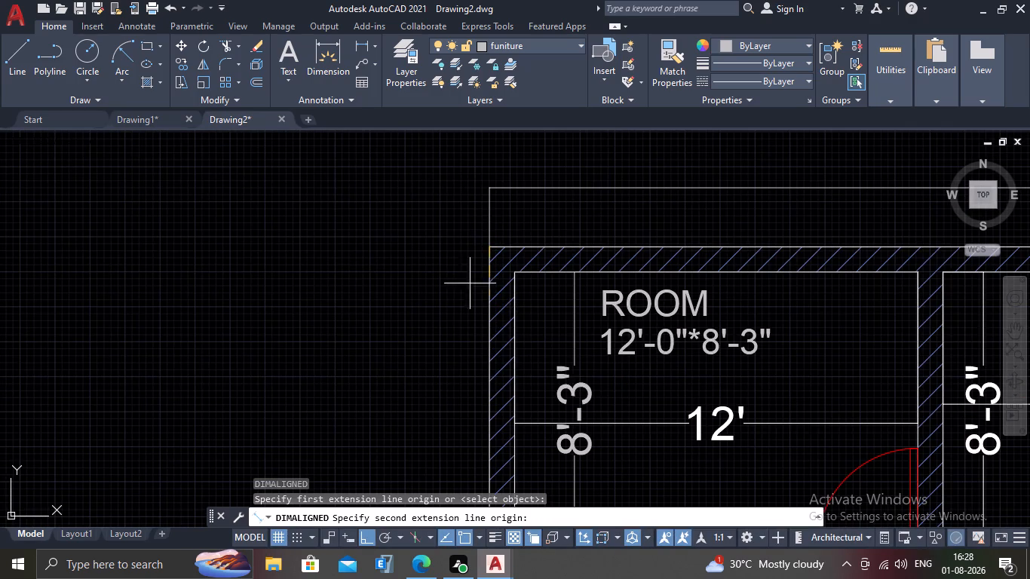
pyautogui.scroll(-2, 451, 372)
pyautogui.moveTo(449, 394); pyautogui.dragTo(444, 304, button='middle')
pyautogui.scroll(-3, 434, 279)
pyautogui.scroll(-1, 428, 358)
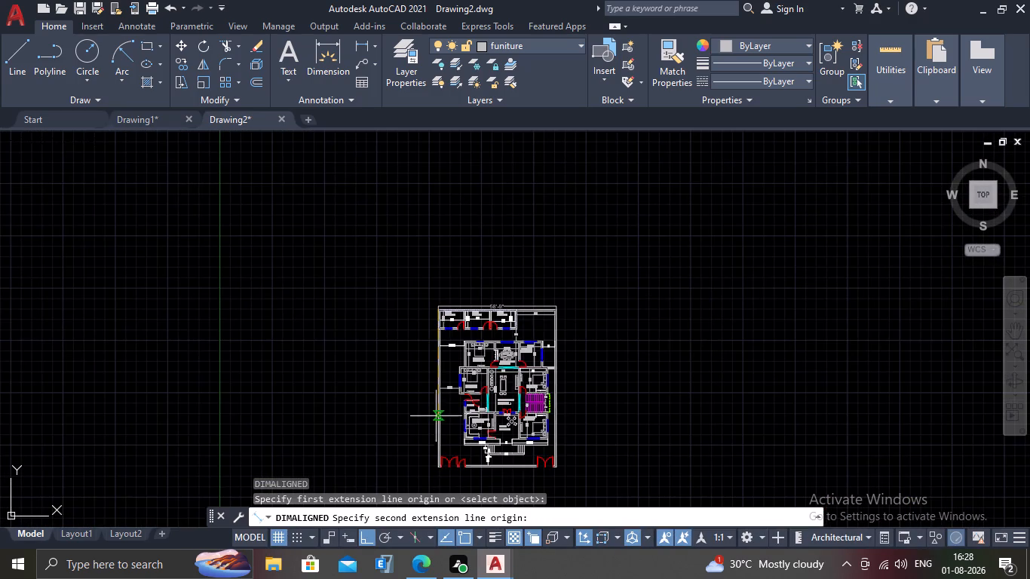
pyautogui.scroll(2, 425, 453)
pyautogui.moveTo(446, 464); pyautogui.dragTo(460, 244, button='middle')
pyautogui.scroll(4, 449, 274)
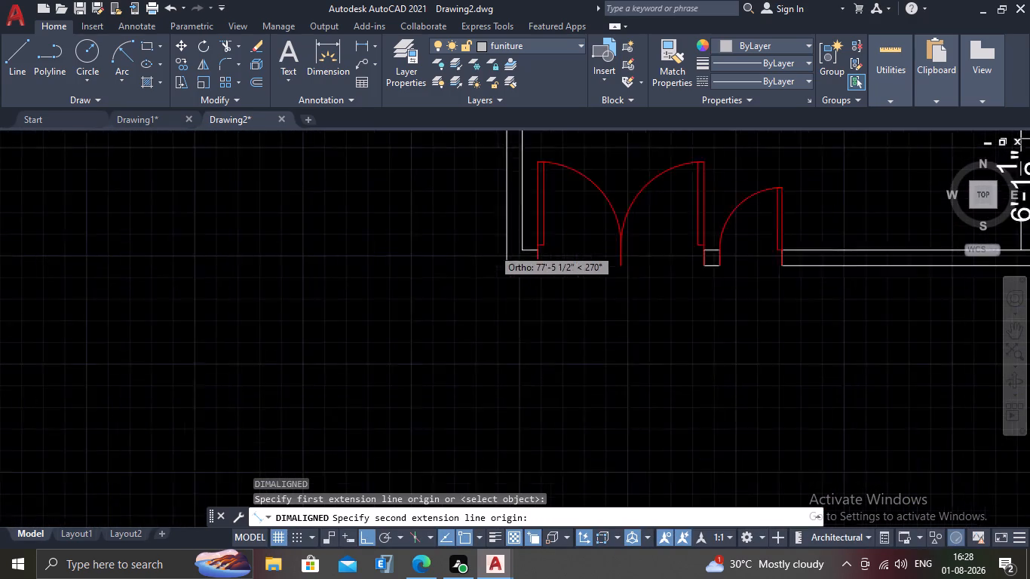
pyautogui.scroll(1, 492, 248)
pyautogui.click(520, 293)
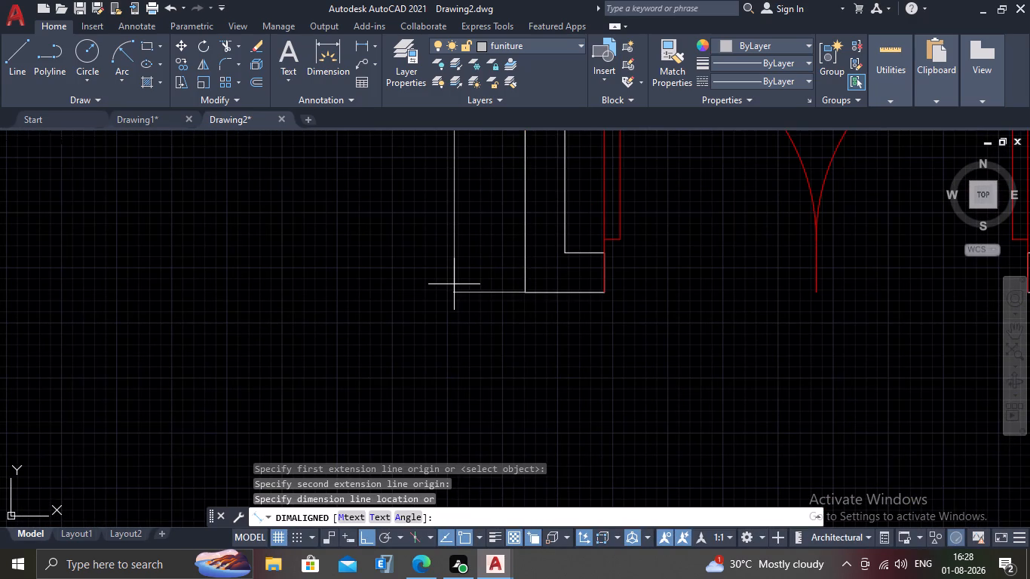
pyautogui.scroll(-2, 454, 284)
pyautogui.click(471, 282)
# Move the new overall length dimension line farther out from the plan's left boundary wall.
pyautogui.scroll(-2, 454, 283)
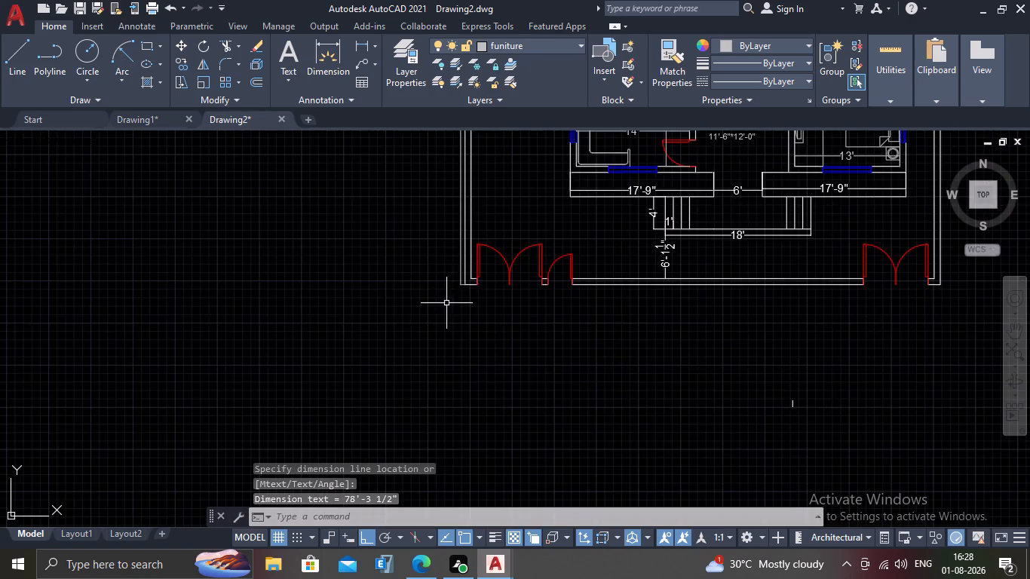
pyautogui.scroll(-3, 447, 297)
pyautogui.moveTo(470, 267); pyautogui.dragTo(514, 363, button='middle')
pyautogui.scroll(2, 473, 317)
pyautogui.scroll(2, 537, 306)
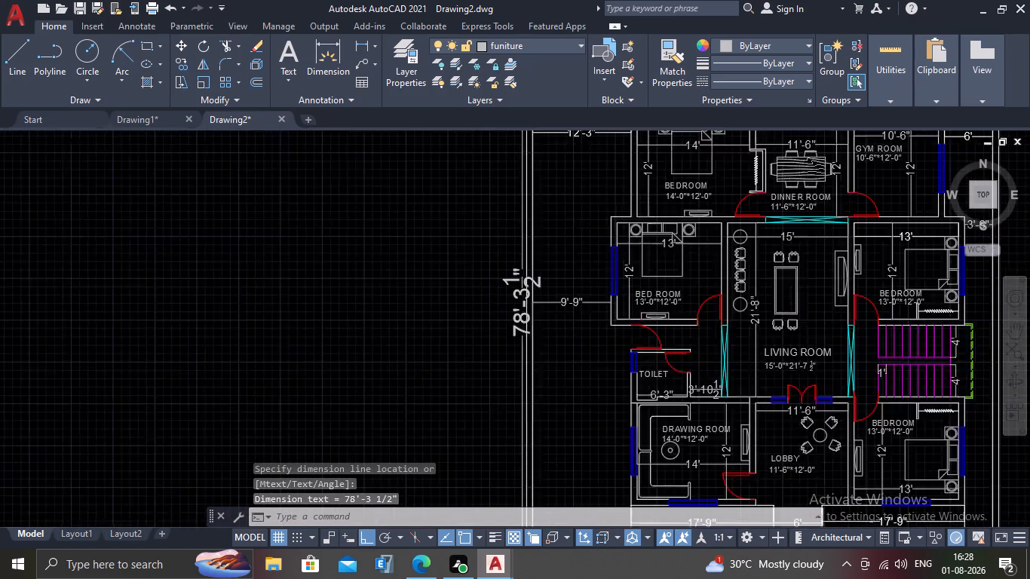
pyautogui.click(514, 319)
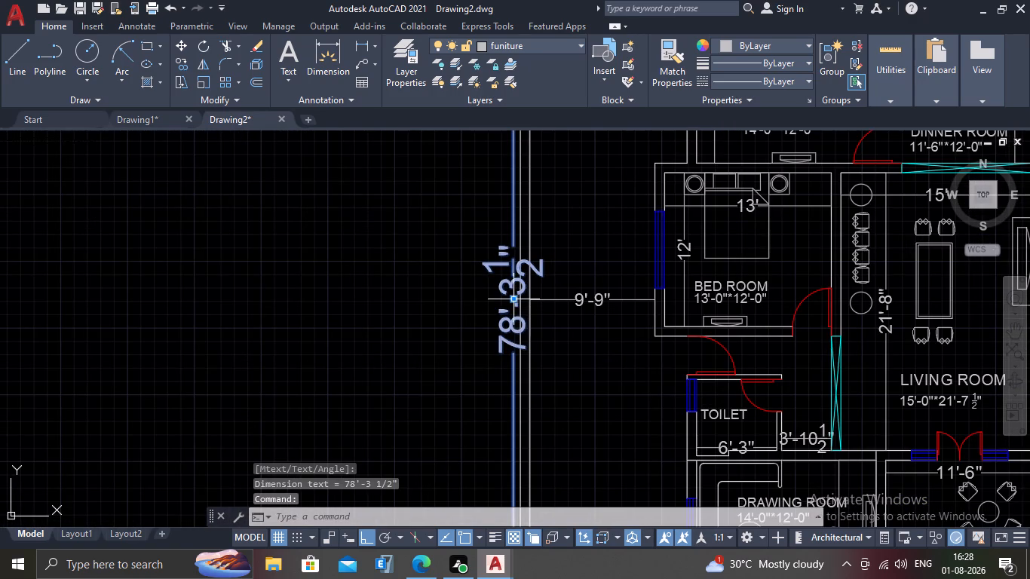
pyautogui.click(513, 301)
pyautogui.click(483, 303)
pyautogui.scroll(-3, 453, 342)
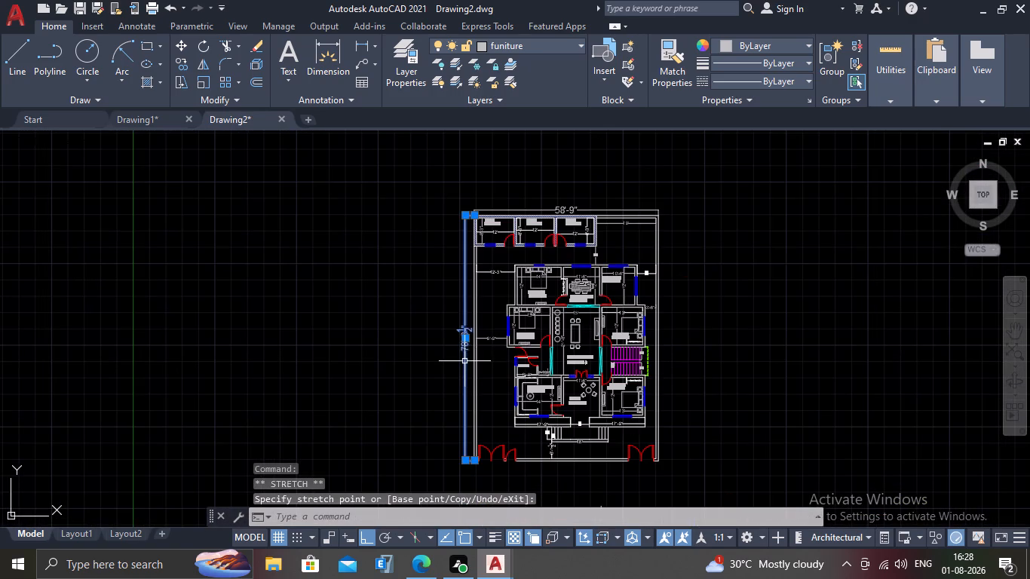
pyautogui.press('Escape')
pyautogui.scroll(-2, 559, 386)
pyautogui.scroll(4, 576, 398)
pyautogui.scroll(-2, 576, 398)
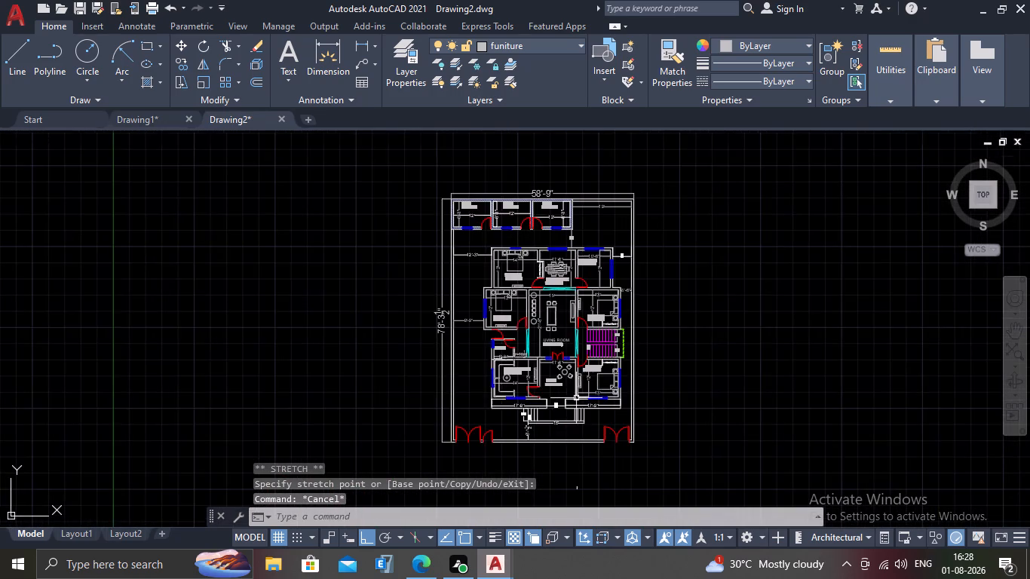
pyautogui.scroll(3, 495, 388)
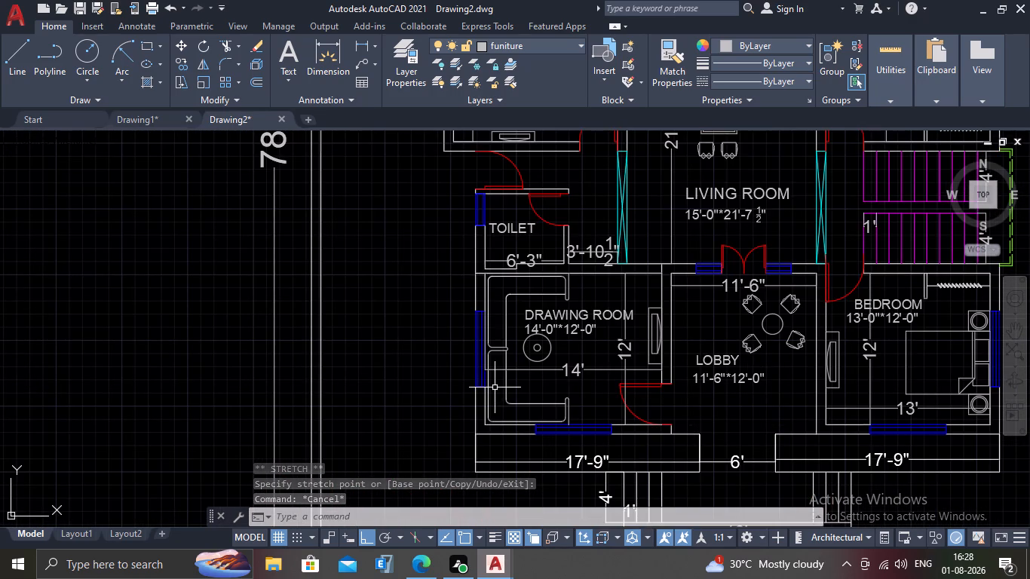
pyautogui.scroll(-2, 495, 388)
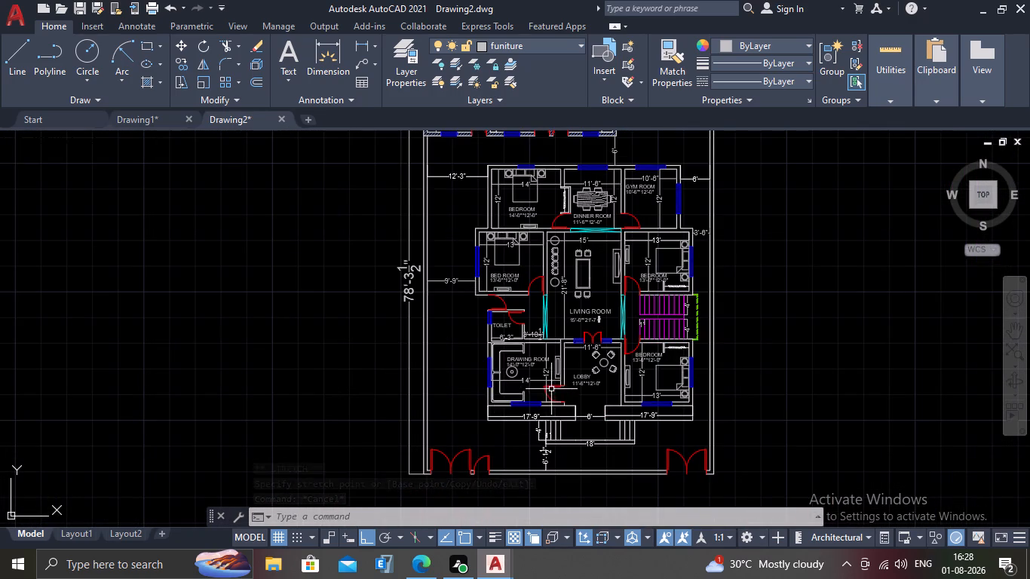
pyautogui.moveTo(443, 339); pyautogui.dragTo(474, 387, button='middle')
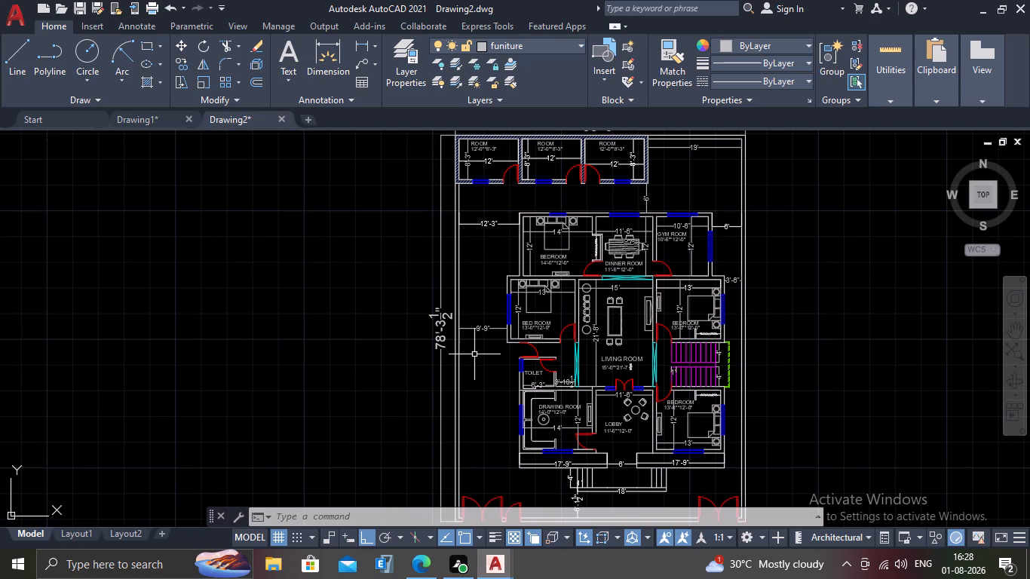
# Turn on snap mode.
pyautogui.hotkey('ctrl', 'b')
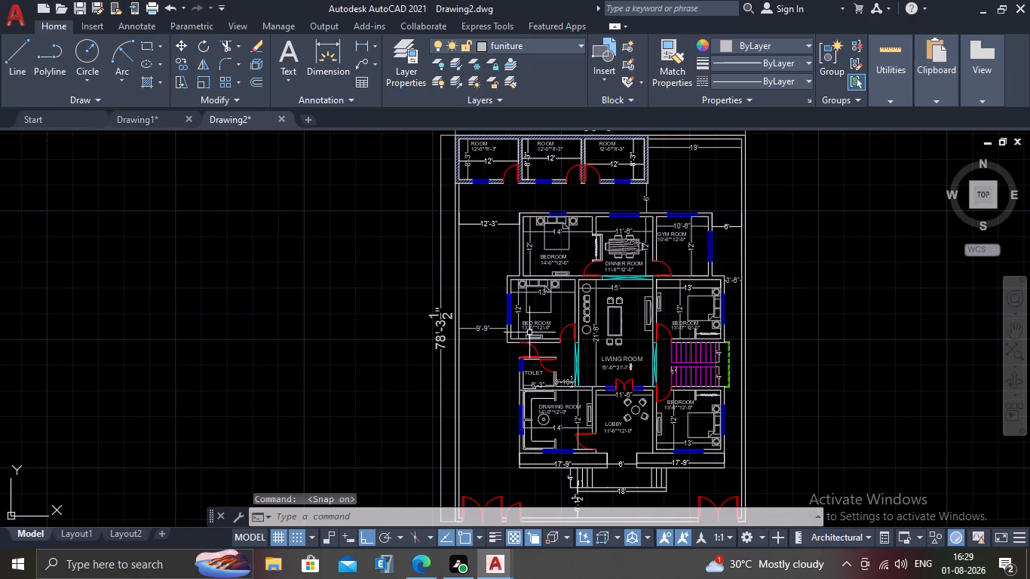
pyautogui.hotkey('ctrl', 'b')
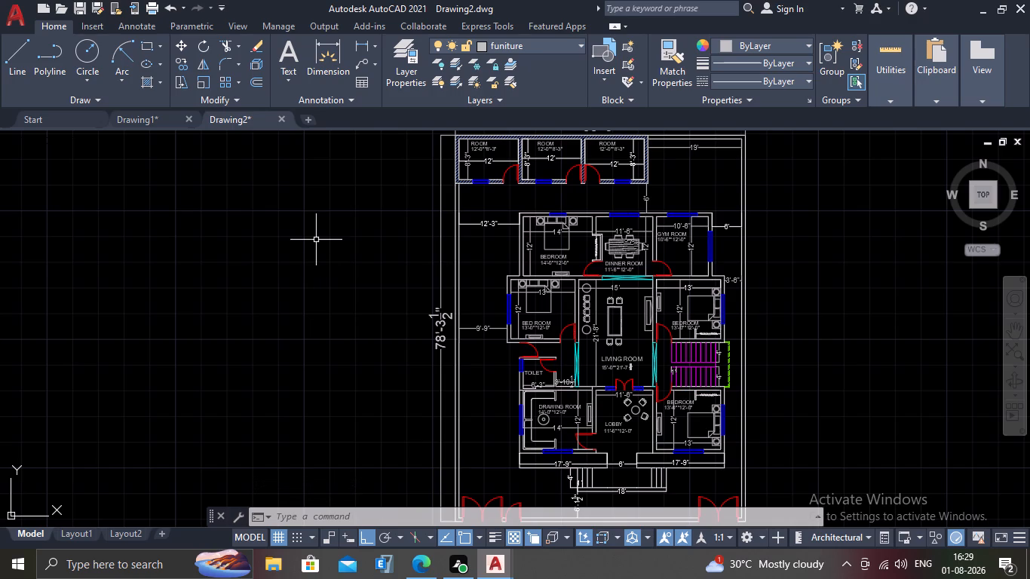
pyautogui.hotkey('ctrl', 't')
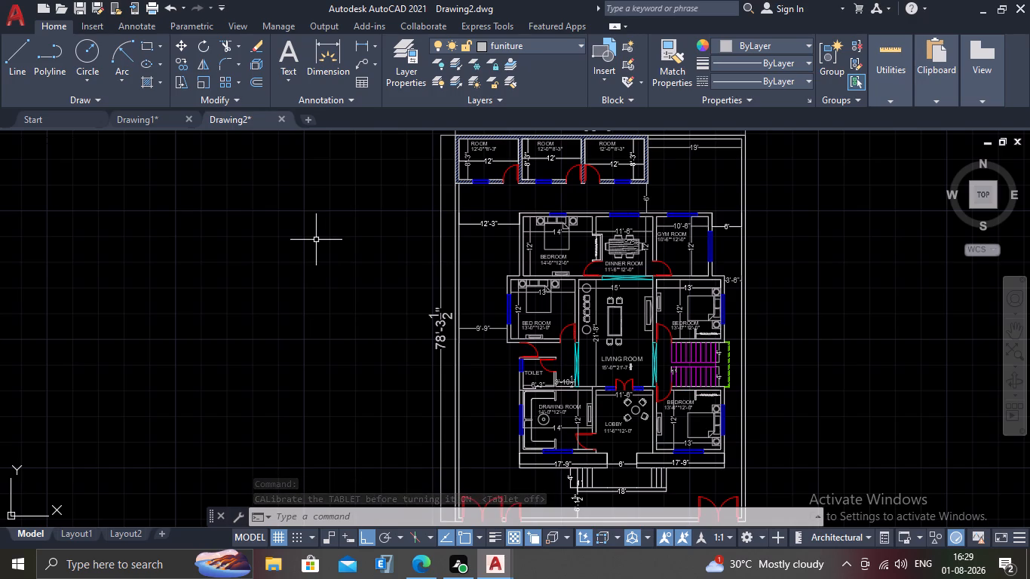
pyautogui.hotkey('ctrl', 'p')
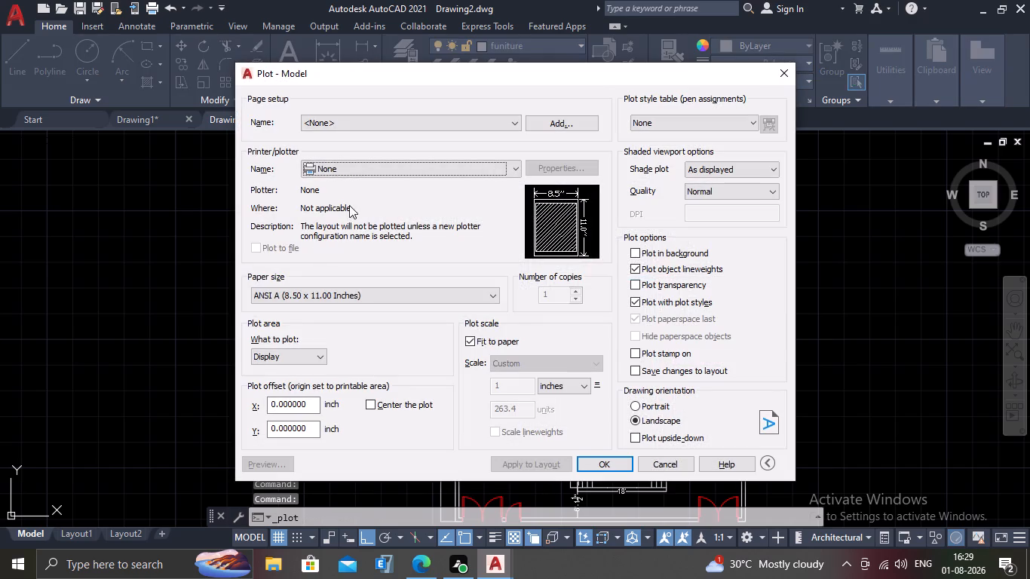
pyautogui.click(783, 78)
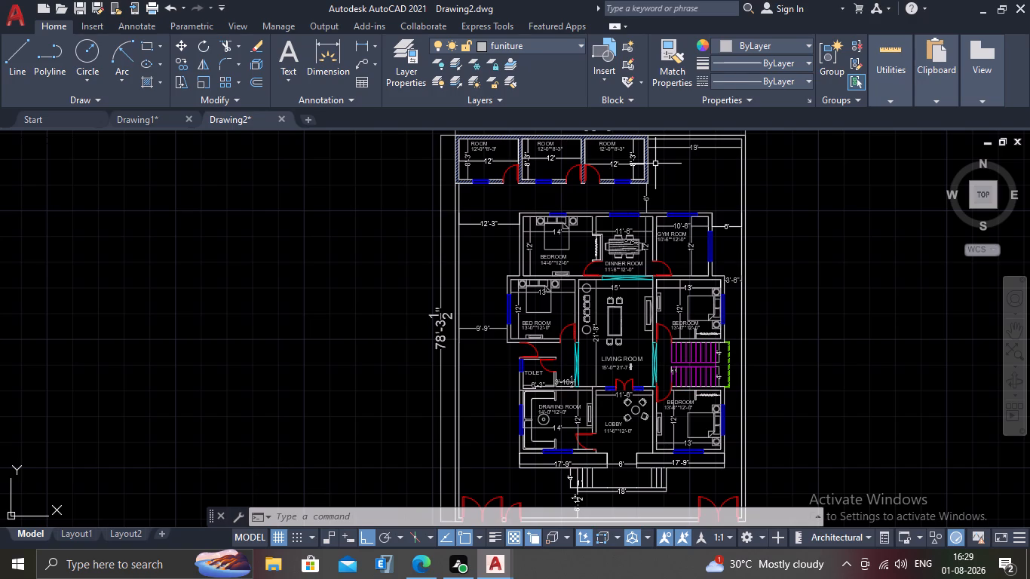
# Insert the Vehicles - Imperial block from the architectural tool palette in the empty area left of the plan.
pyautogui.hotkey('ctrl', '3')
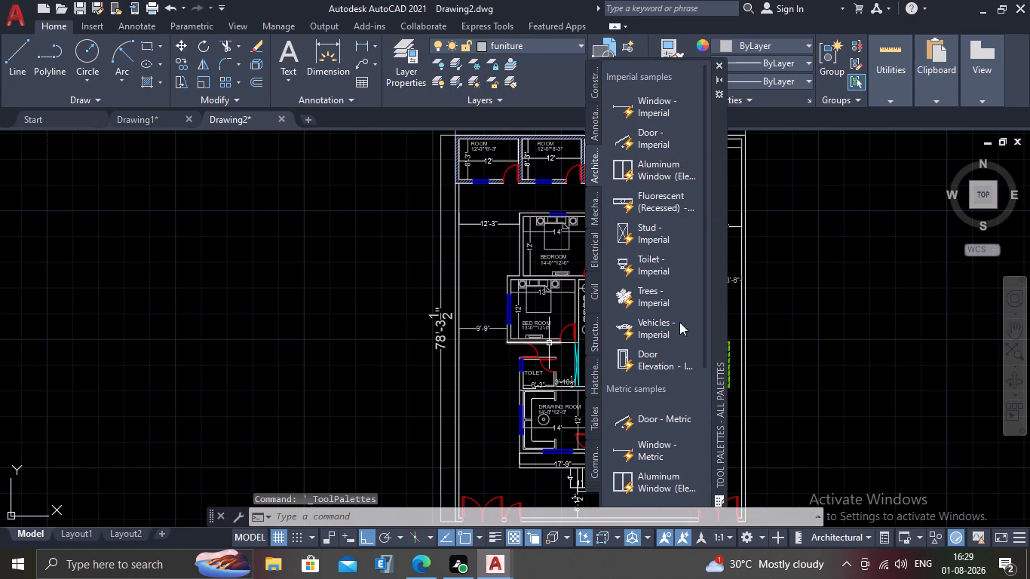
pyautogui.click(670, 339)
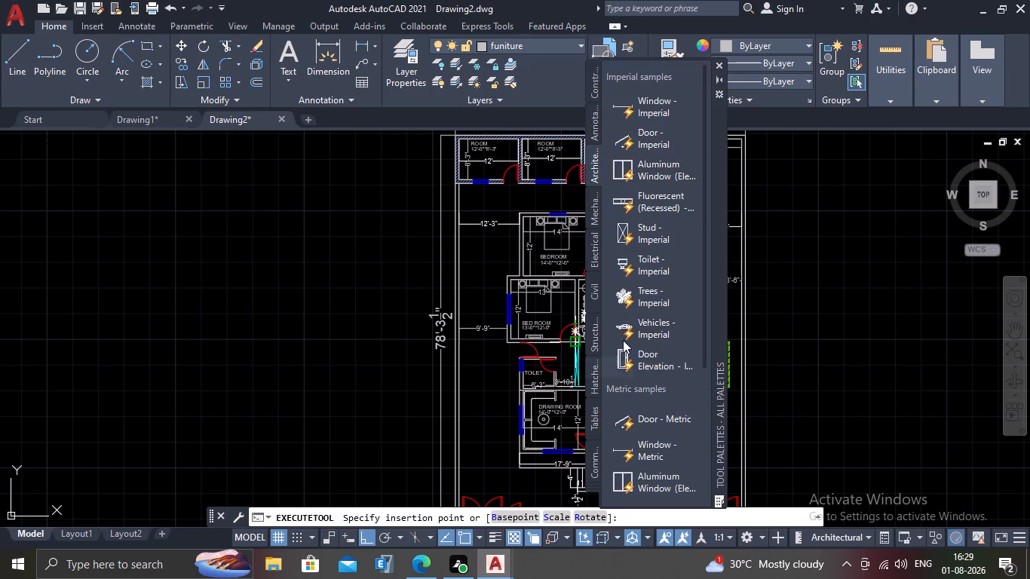
pyautogui.click(215, 369)
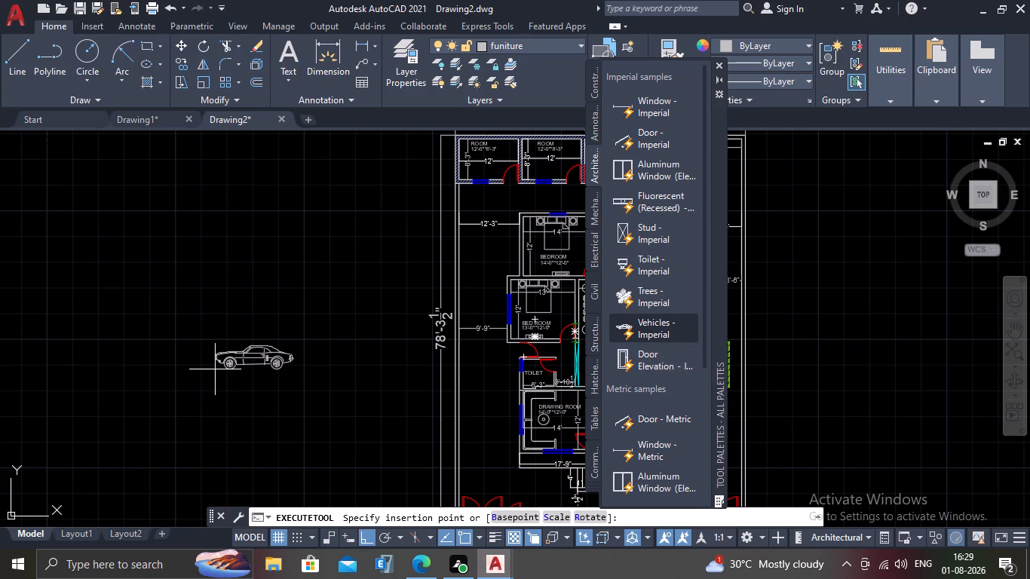
pyautogui.press('Escape')
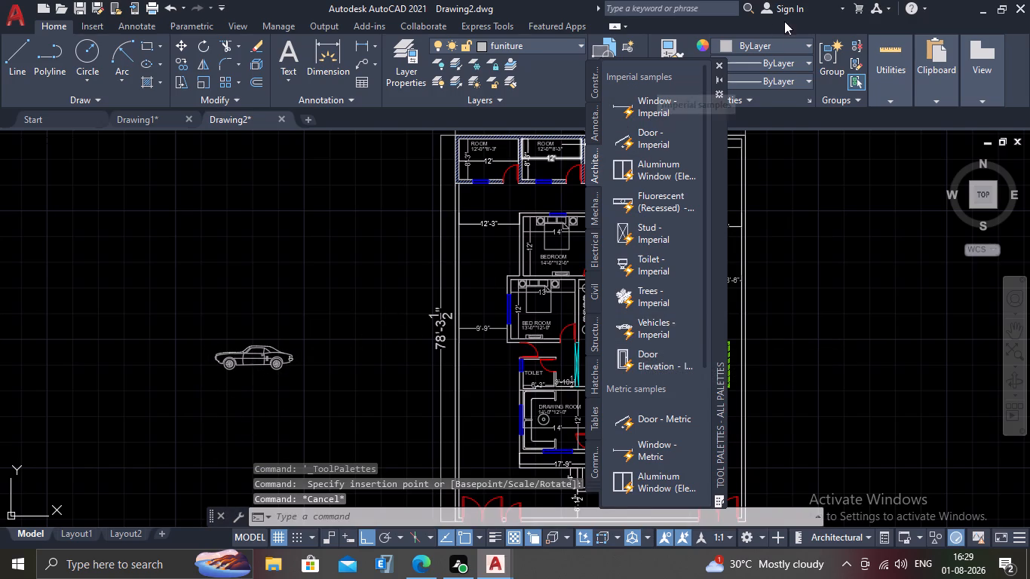
pyautogui.click(716, 69)
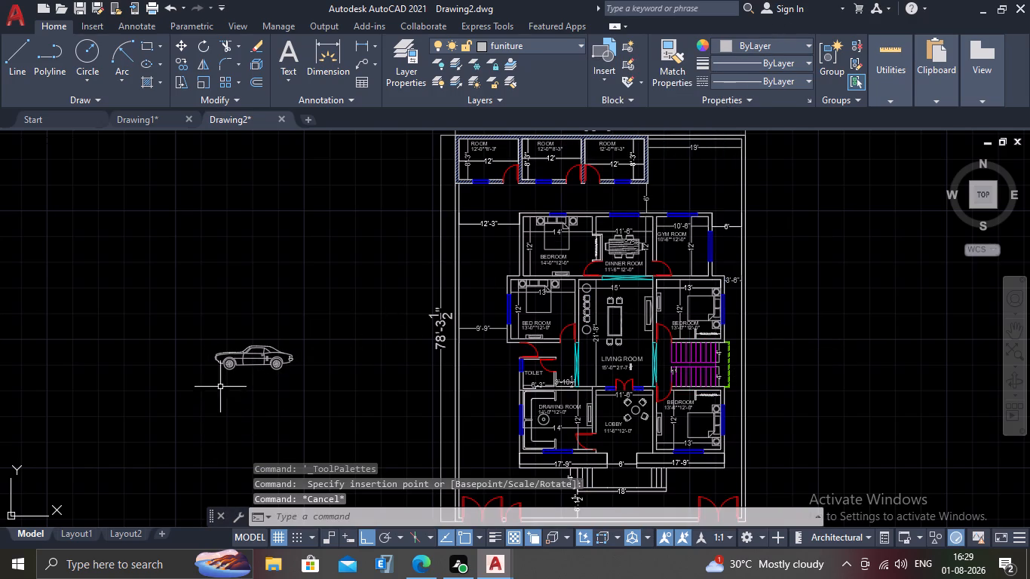
# Switch the inserted vehicle block to its Sedan (Top) version.
pyautogui.click(237, 357)
pyautogui.click(209, 375)
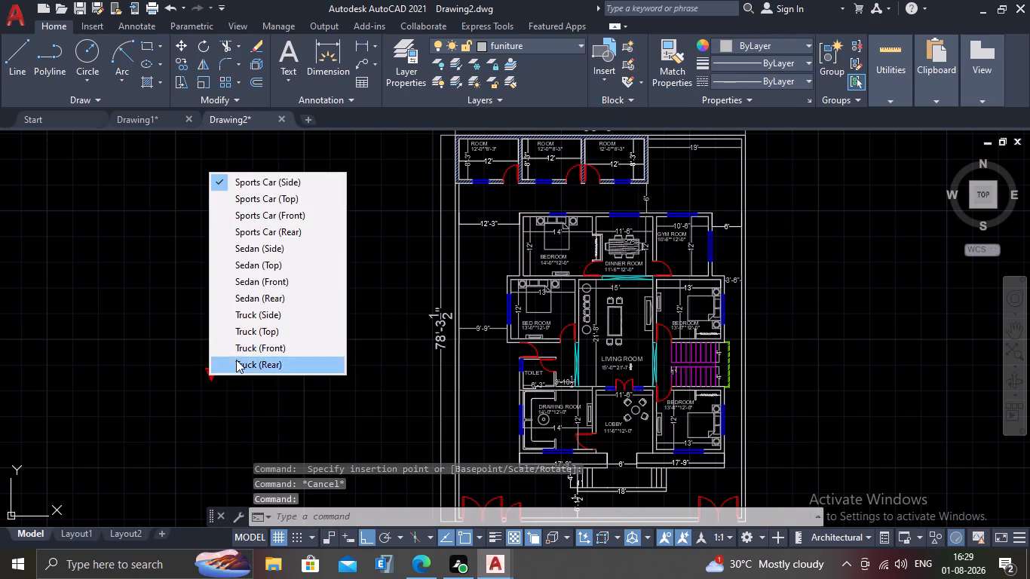
pyautogui.click(265, 264)
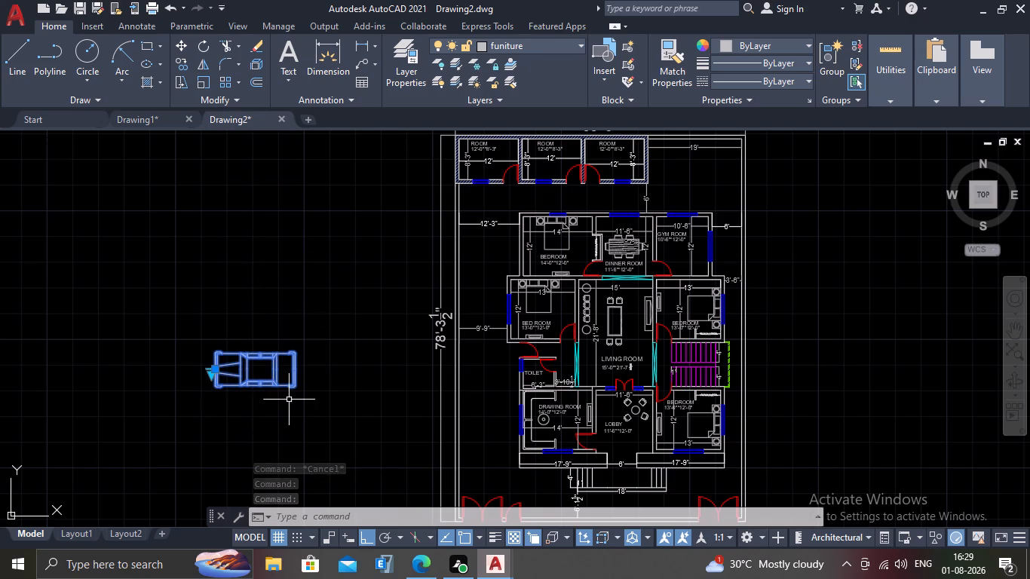
# Rotate the sedan by 90 degrees so it stands parallel to the plan's side boundary wall.
pyautogui.write('RO')
pyautogui.press('Return')
pyautogui.click(291, 390)
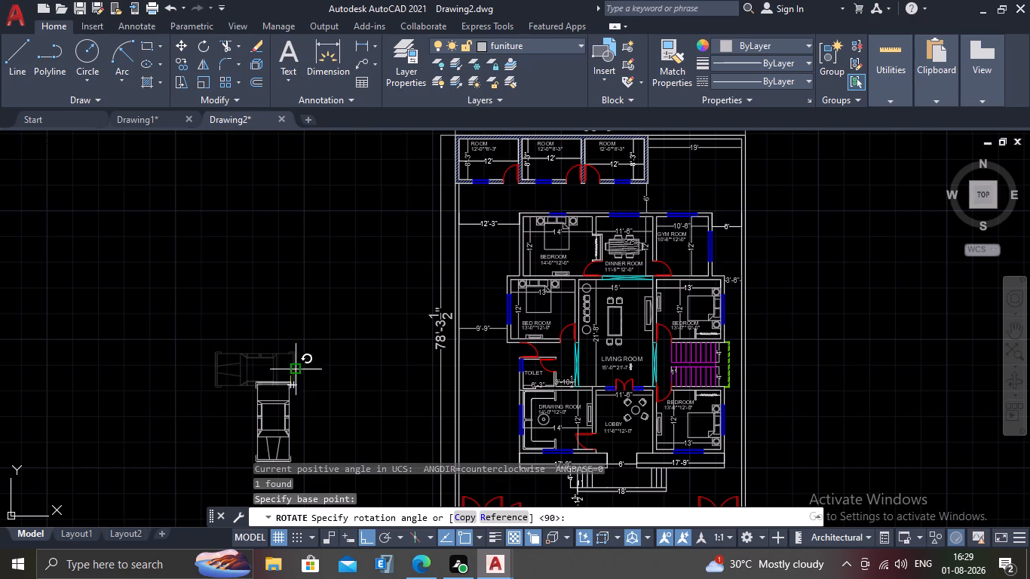
pyautogui.write('90')
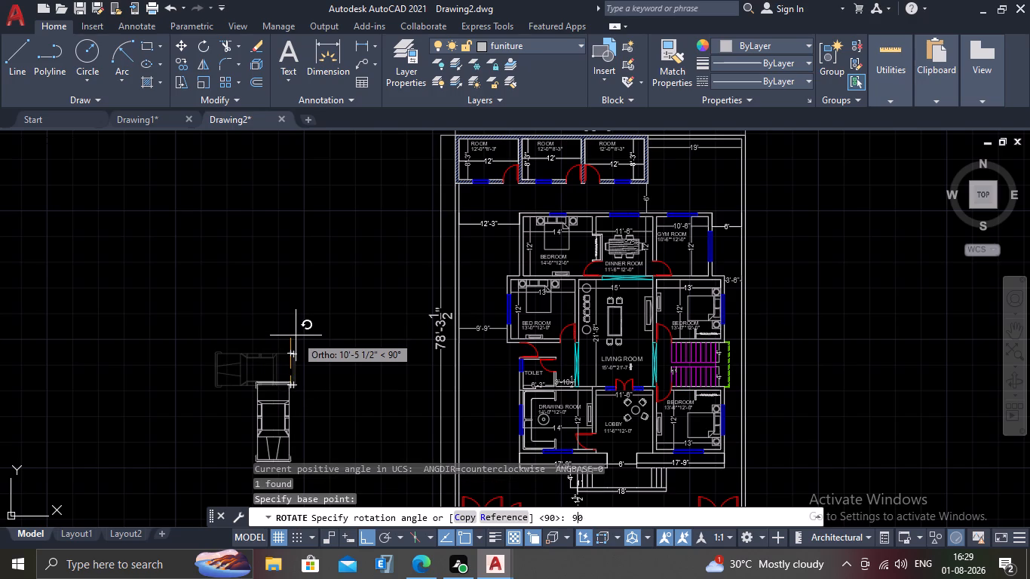
pyautogui.press('Return')
# Move the sedan horizontally into the open strip between the left boundary wall and the drawing room.
pyautogui.scroll(-2, 267, 377)
pyautogui.scroll(2, 265, 415)
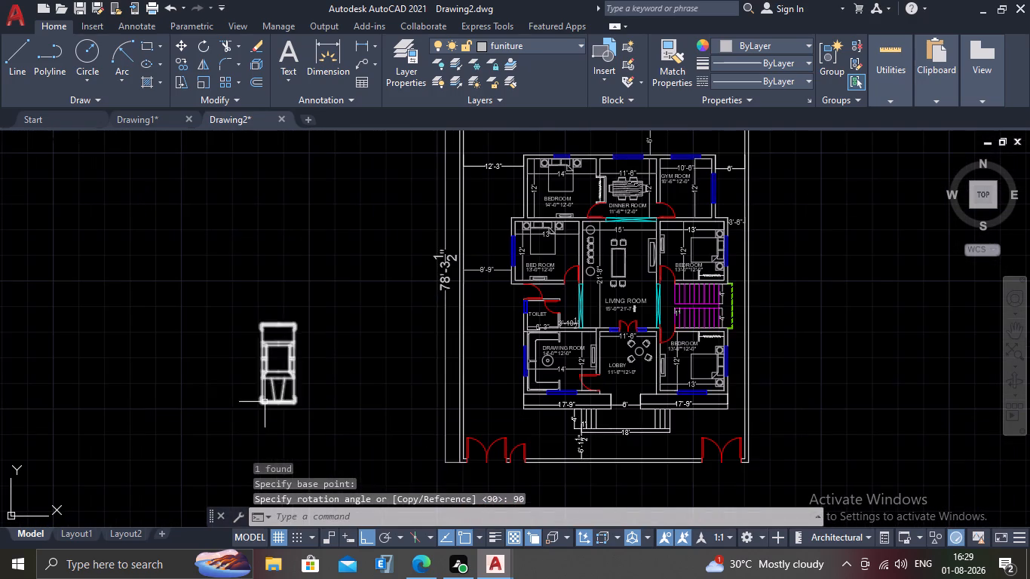
pyautogui.click(265, 401)
pyautogui.press('m')
pyautogui.press('Return')
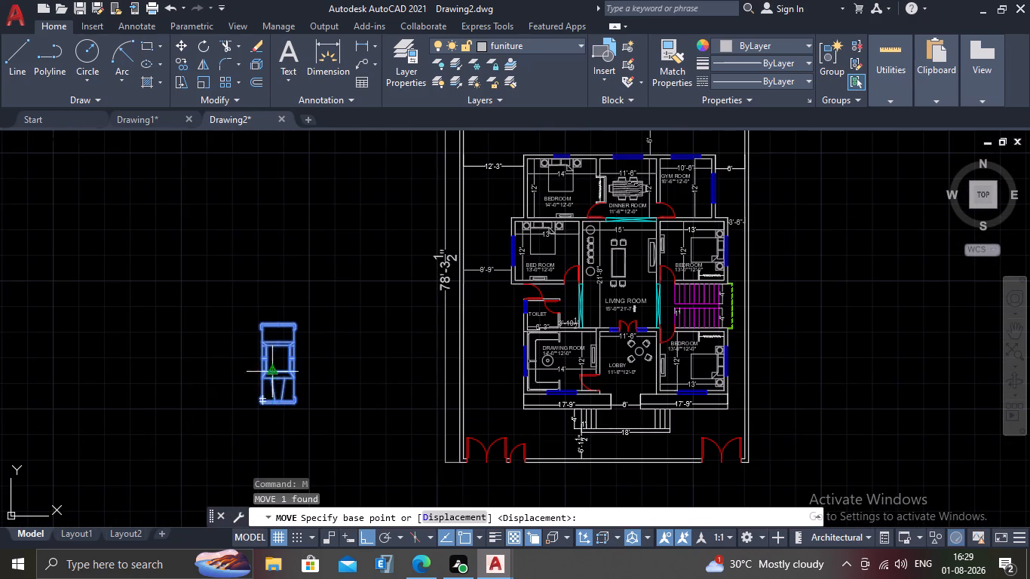
pyautogui.moveTo(271, 369); pyautogui.dragTo(280, 366)
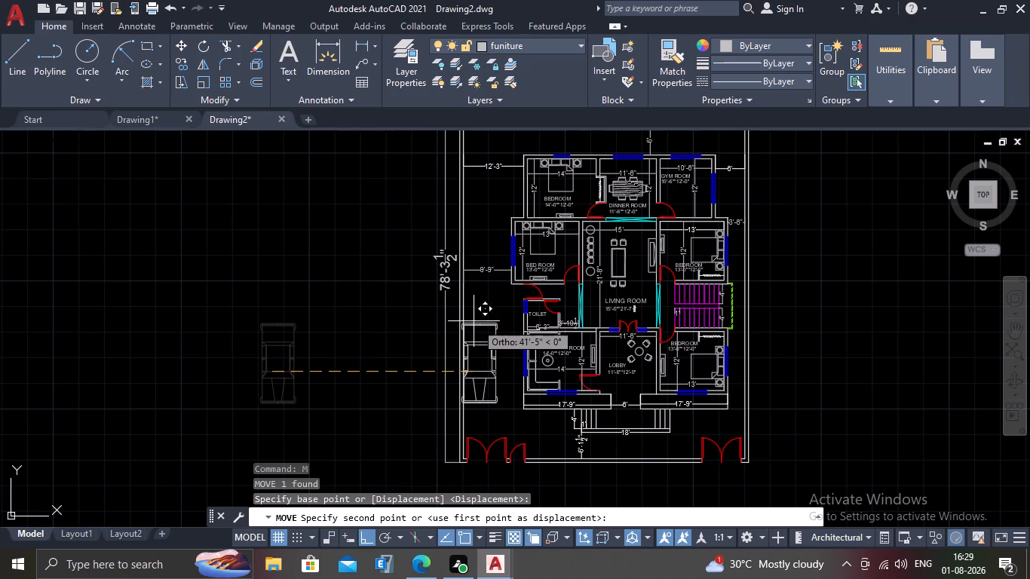
pyautogui.click(484, 323)
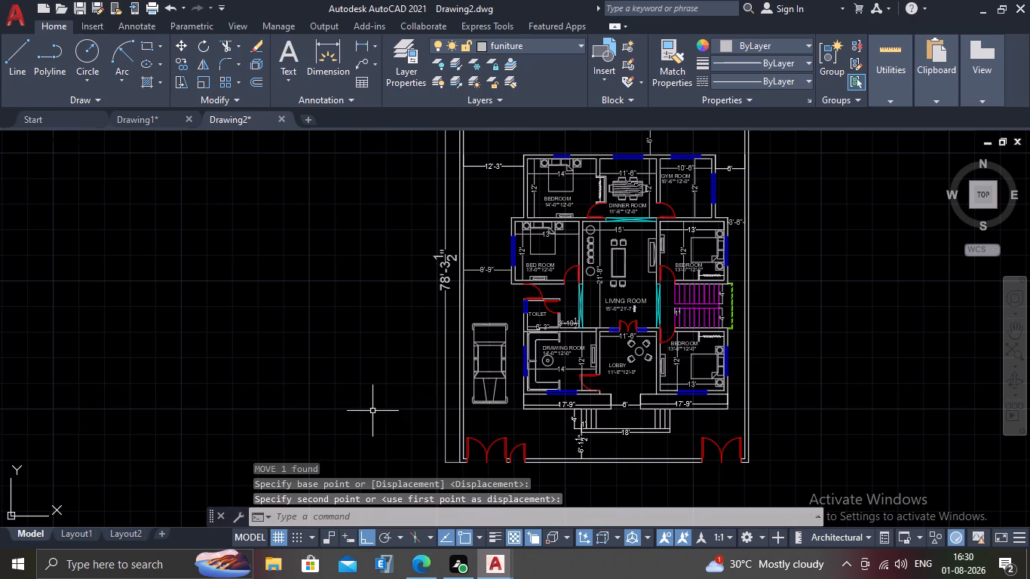
# Copy the sedan horizontally to the empty area outside the plan's left boundary.
pyautogui.moveTo(362, 400); pyautogui.dragTo(525, 361, button='middle')
pyautogui.scroll(-1, 415, 351)
pyautogui.scroll(1, 548, 322)
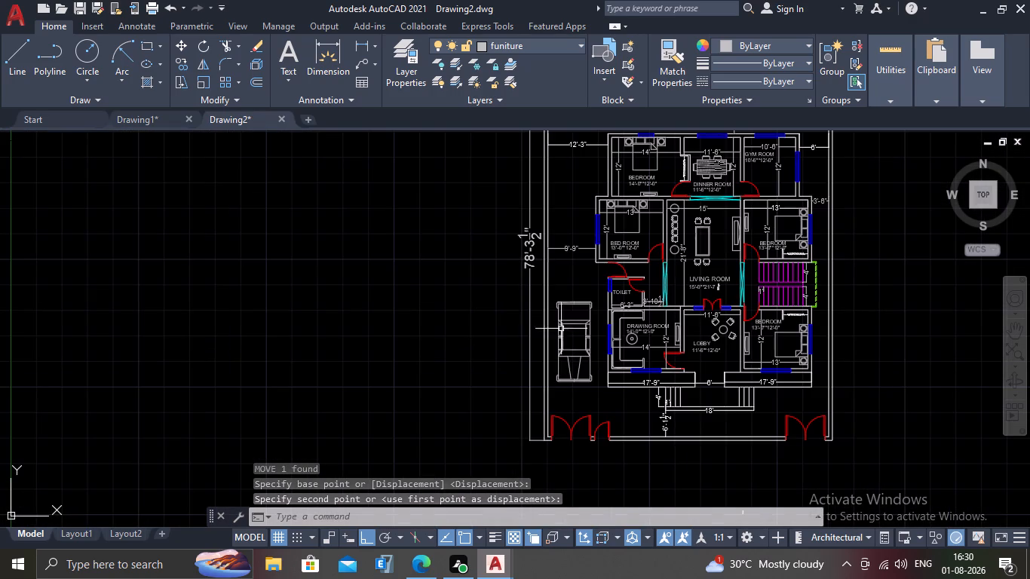
pyautogui.click(586, 342)
pyautogui.write('CO')
pyautogui.press('Return')
pyautogui.click(581, 343)
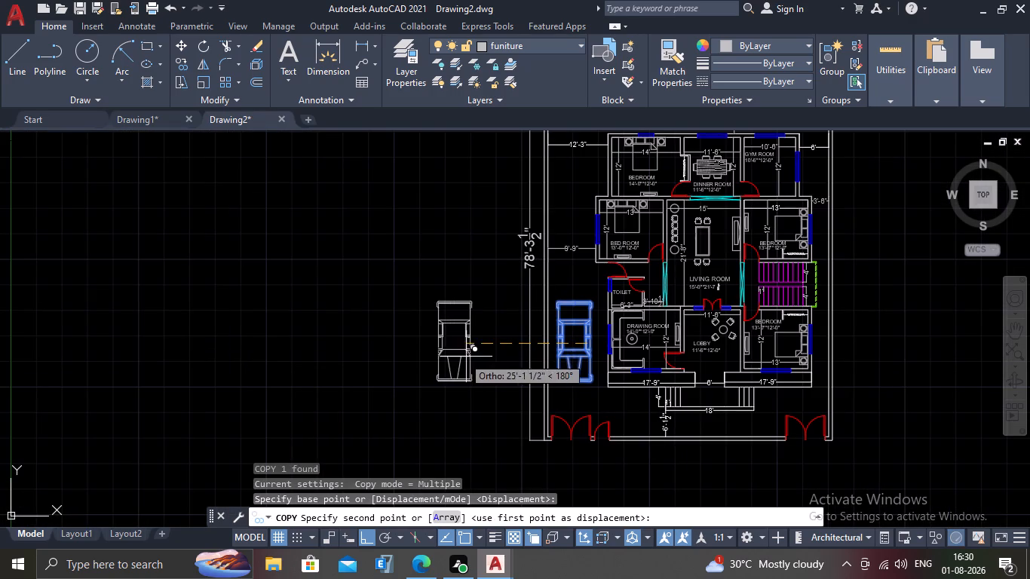
pyautogui.click(462, 357)
pyautogui.press('Escape')
# Switch the copied vehicle outside the boundary to its Sports Car (Top) version.
pyautogui.click(454, 316)
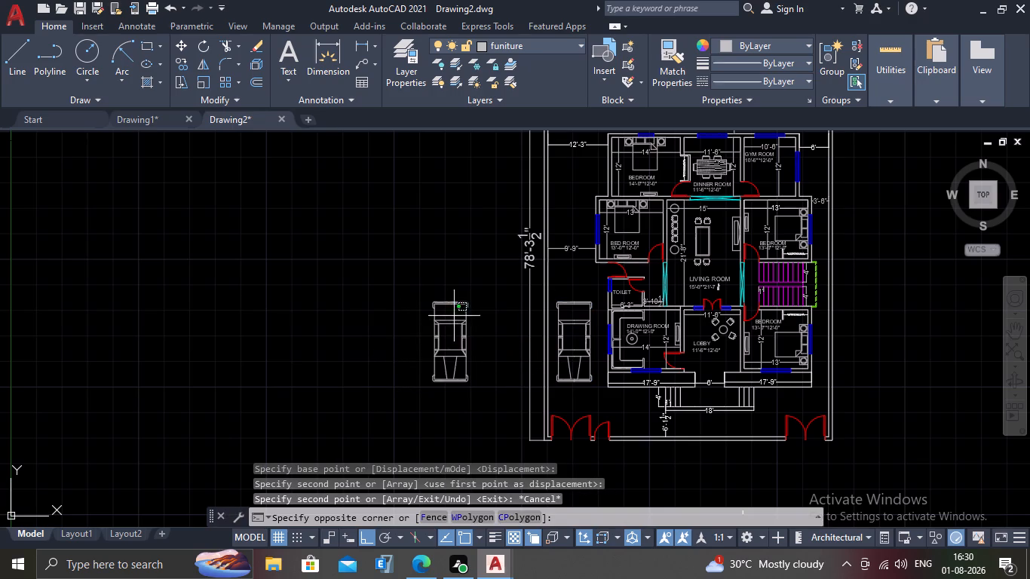
pyautogui.click(429, 366)
pyautogui.click(453, 388)
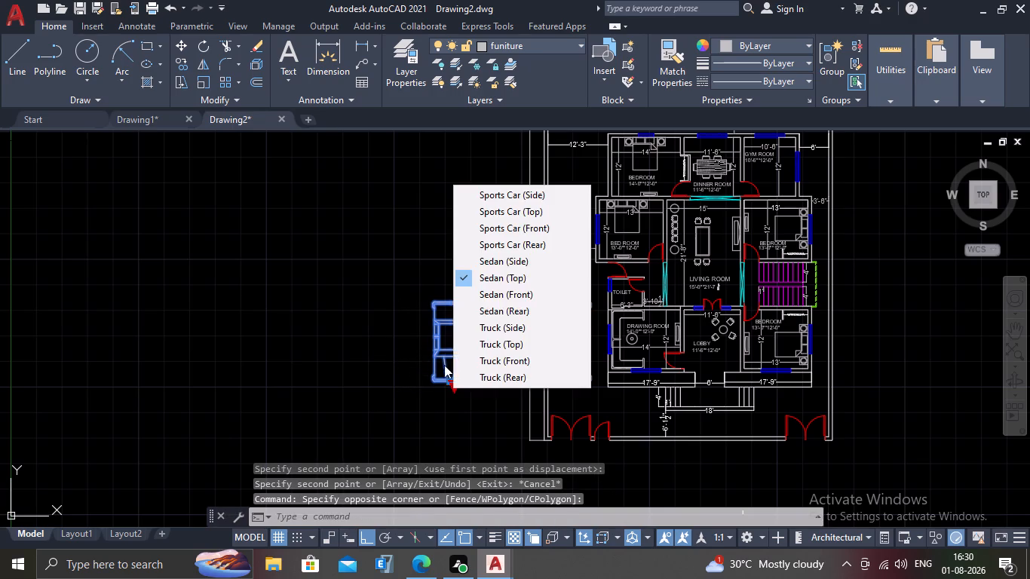
pyautogui.click(517, 213)
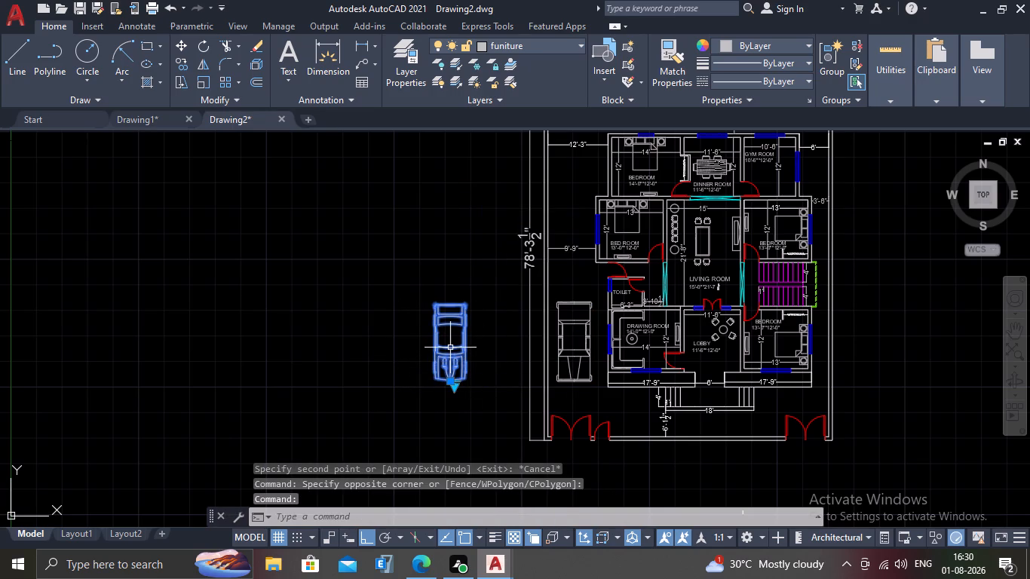
# With ortho turned off, move the sports car into the left side strip beside the upper-left bedroom, above the sedan.
pyautogui.press('m')
pyautogui.press('Return')
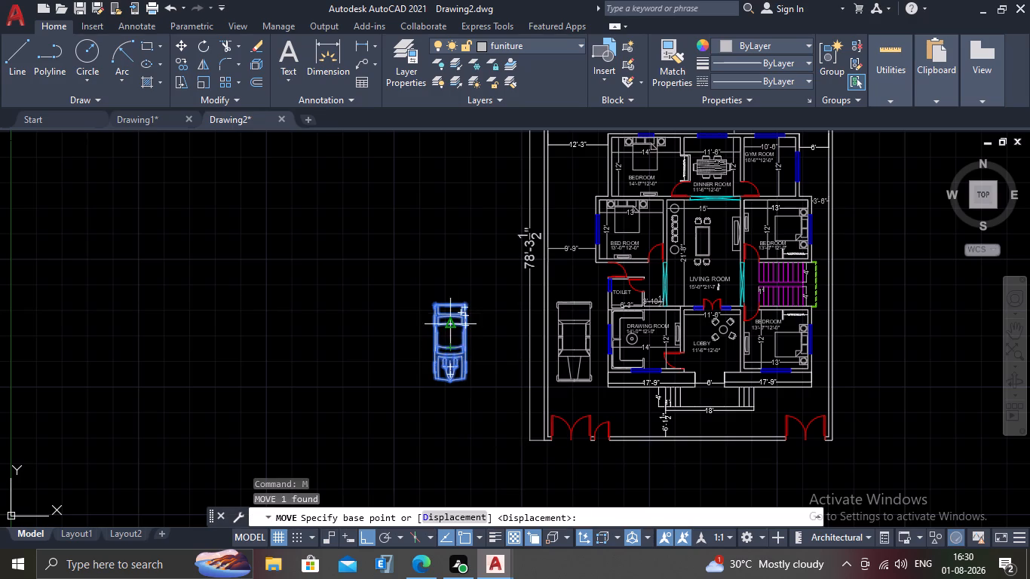
pyautogui.moveTo(445, 326); pyautogui.dragTo(475, 301)
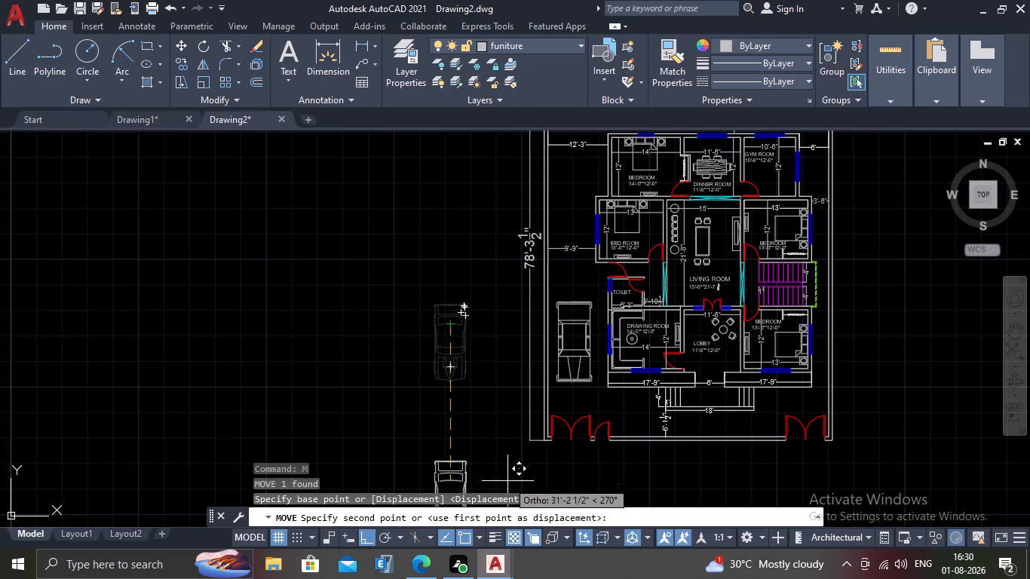
pyautogui.click(366, 543)
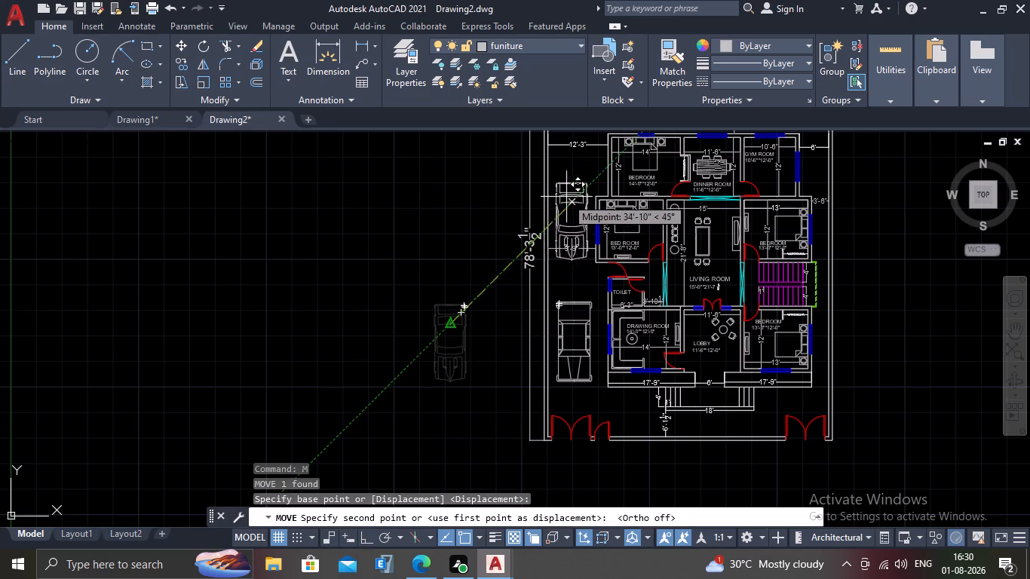
pyautogui.click(572, 172)
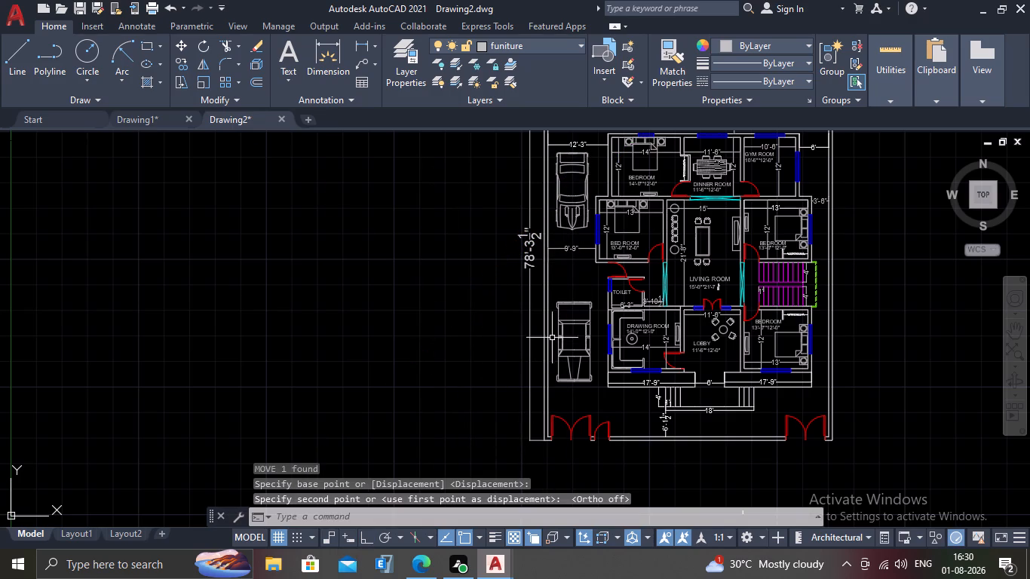
# Move the sedan slightly up the left side strip, toward the toilet and away from the front gate.
pyautogui.scroll(-1, 552, 343)
pyautogui.scroll(2, 569, 347)
pyautogui.click(578, 338)
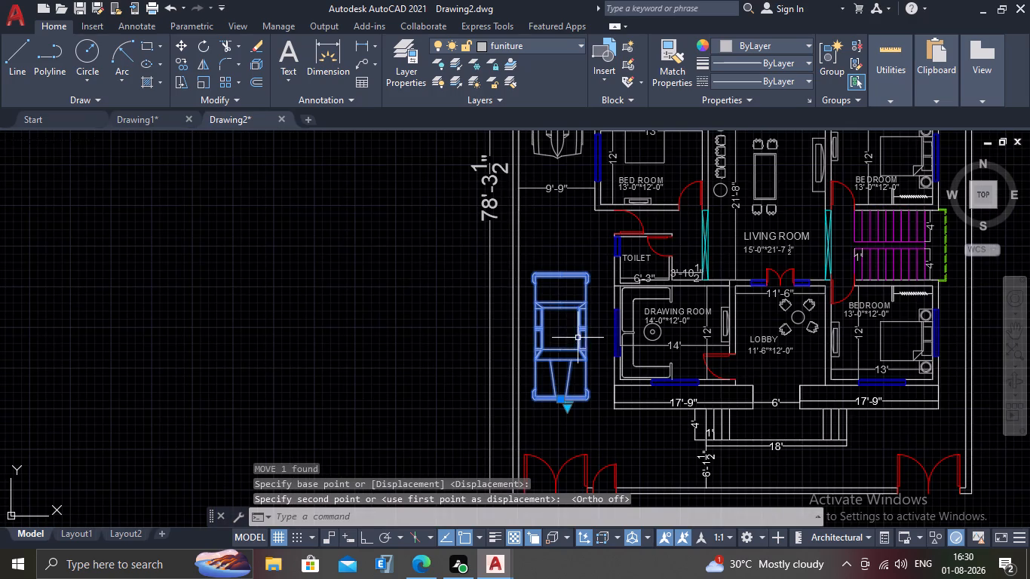
pyautogui.press('m')
pyautogui.press('Return')
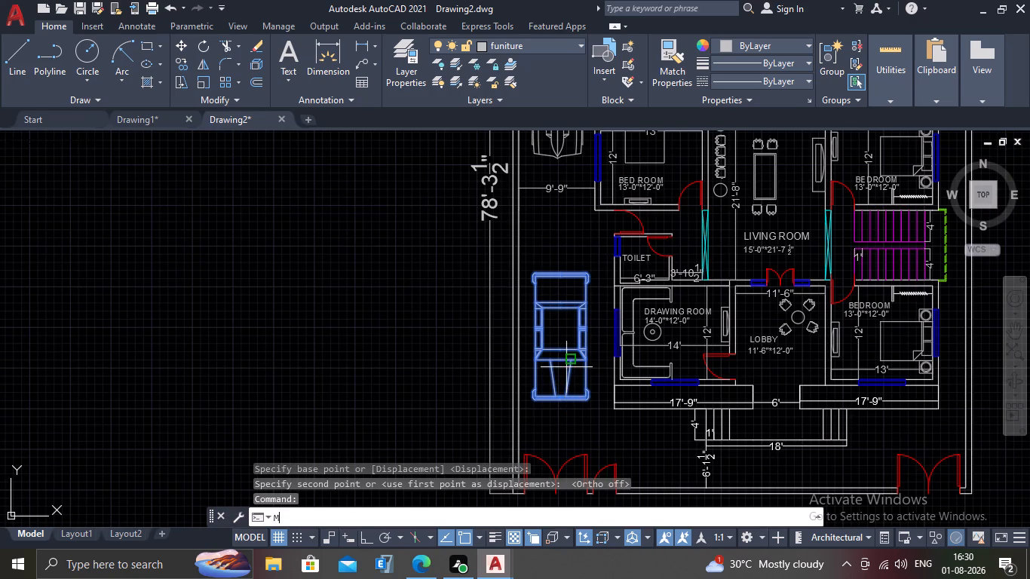
pyautogui.click(561, 361)
pyautogui.click(566, 317)
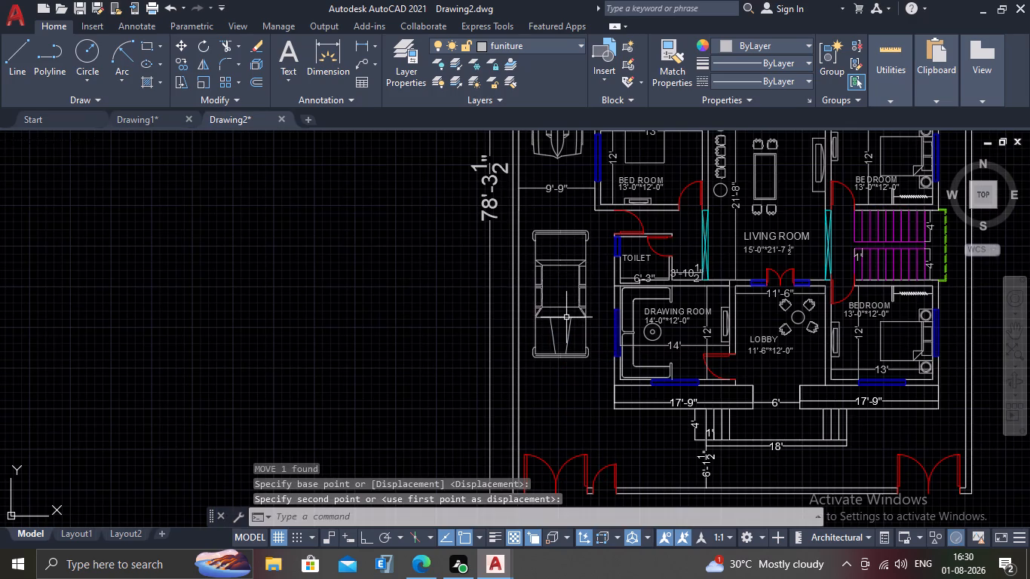
pyautogui.press('Escape')
# Examine the whole plan, from the overall width dimension and rear rooms down to the front gates.
pyautogui.scroll(-1, 565, 388)
pyautogui.click(440, 350)
pyautogui.scroll(-2, 398, 382)
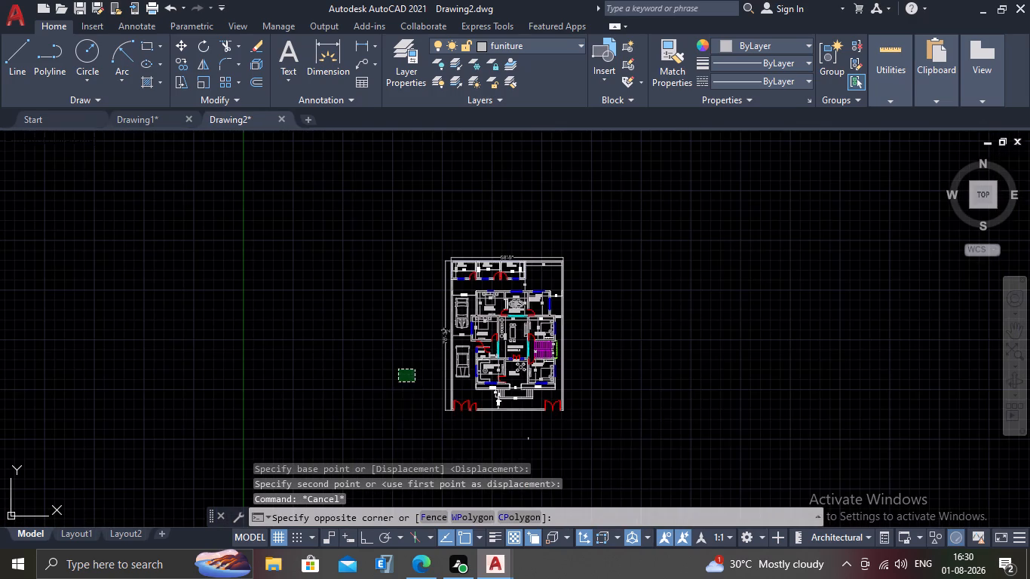
pyautogui.press('Escape')
pyautogui.scroll(-1, 450, 397)
pyautogui.scroll(3, 493, 266)
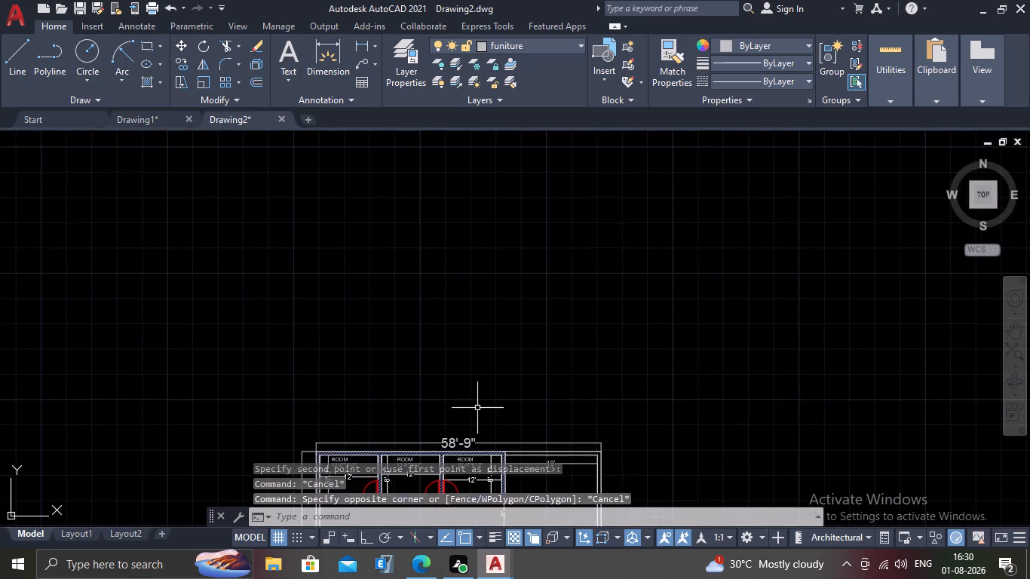
pyautogui.moveTo(478, 384); pyautogui.dragTo(489, 240, button='middle')
pyautogui.scroll(4, 504, 351)
pyautogui.scroll(-2, 496, 366)
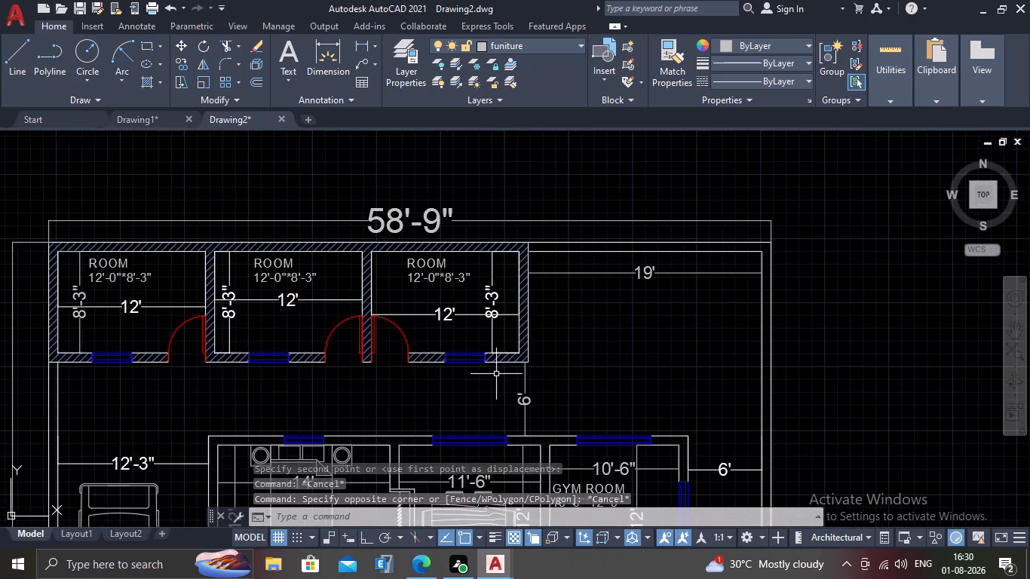
pyautogui.scroll(-2, 496, 374)
pyautogui.moveTo(480, 397); pyautogui.dragTo(487, 302, button='middle')
pyautogui.scroll(-2, 498, 278)
pyautogui.scroll(2, 495, 395)
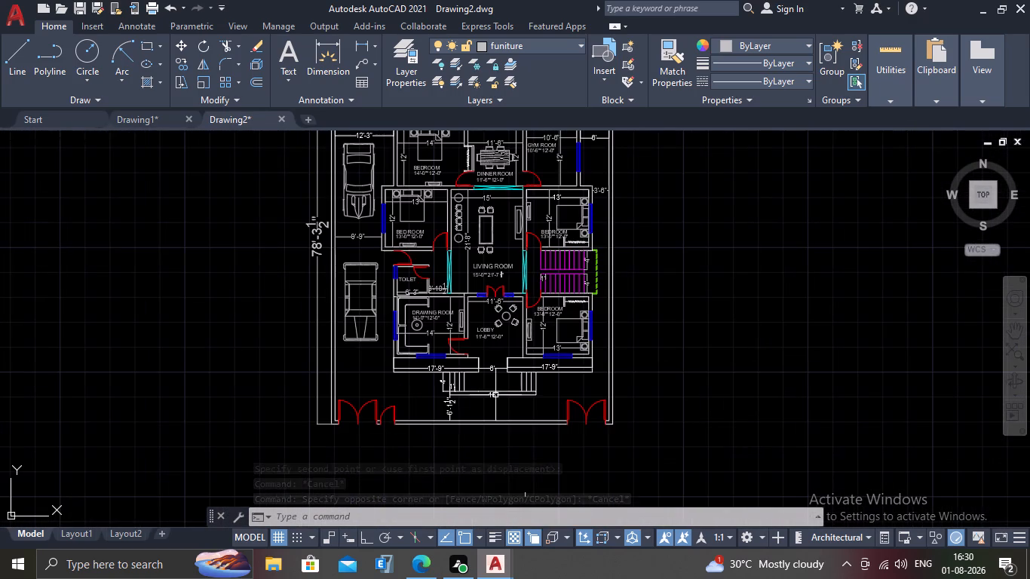
# Delete the stray short line lying below the plan's front boundary.
pyautogui.moveTo(704, 342); pyautogui.dragTo(658, 349, button='middle')
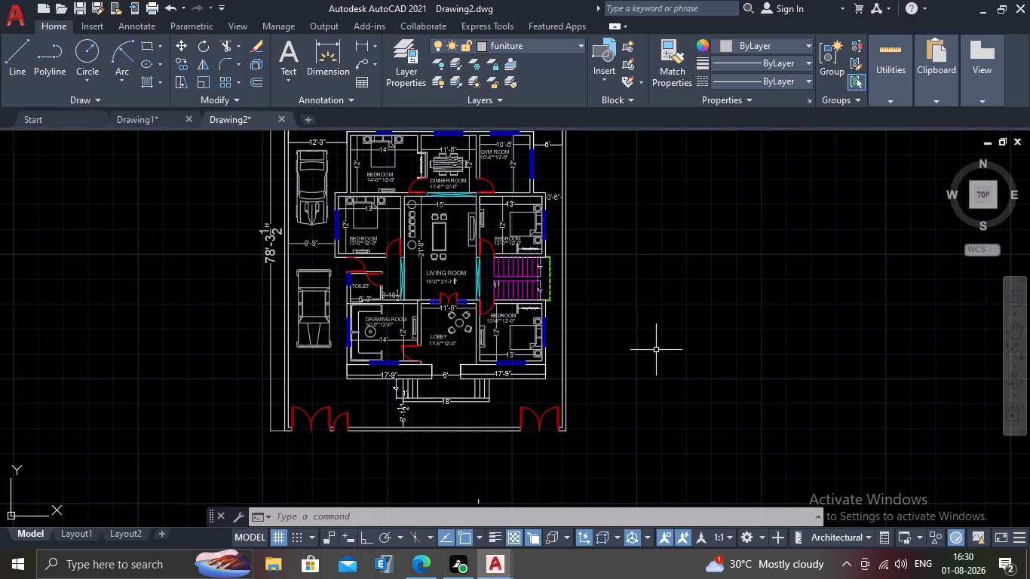
pyautogui.moveTo(545, 438); pyautogui.dragTo(587, 245, button='middle')
pyautogui.scroll(2, 549, 332)
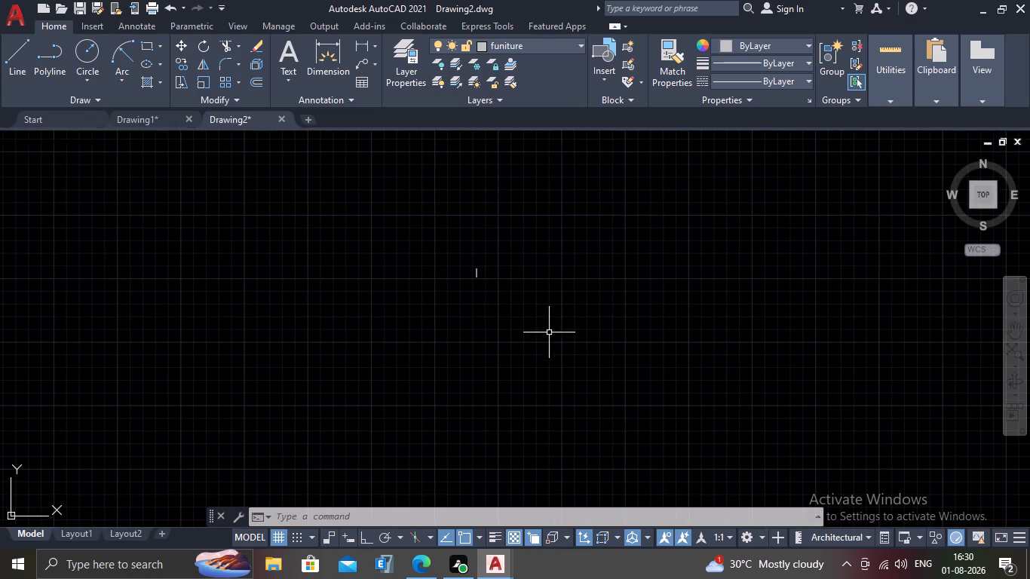
pyautogui.click(509, 263)
pyautogui.click(439, 282)
pyautogui.press('Delete')
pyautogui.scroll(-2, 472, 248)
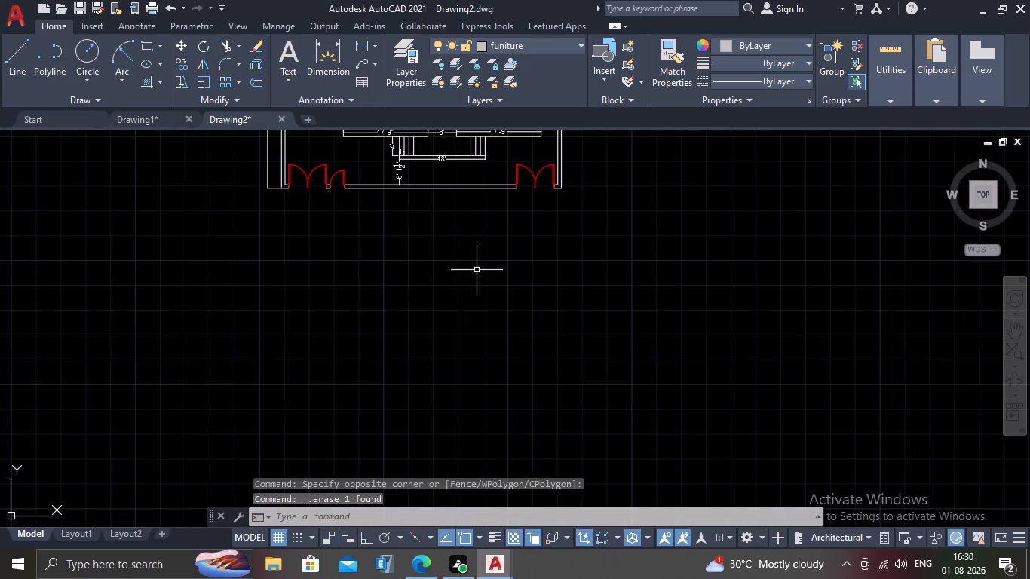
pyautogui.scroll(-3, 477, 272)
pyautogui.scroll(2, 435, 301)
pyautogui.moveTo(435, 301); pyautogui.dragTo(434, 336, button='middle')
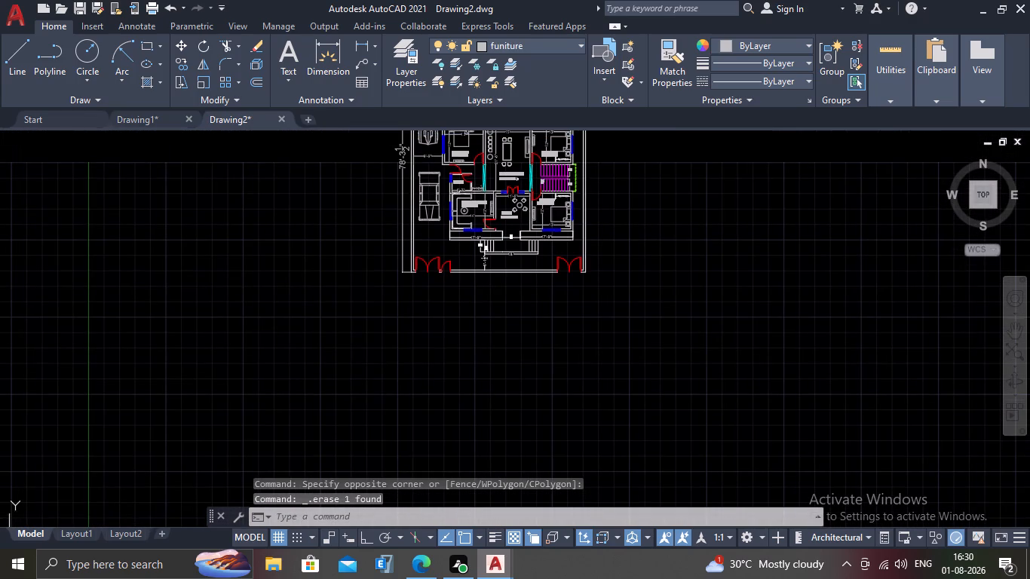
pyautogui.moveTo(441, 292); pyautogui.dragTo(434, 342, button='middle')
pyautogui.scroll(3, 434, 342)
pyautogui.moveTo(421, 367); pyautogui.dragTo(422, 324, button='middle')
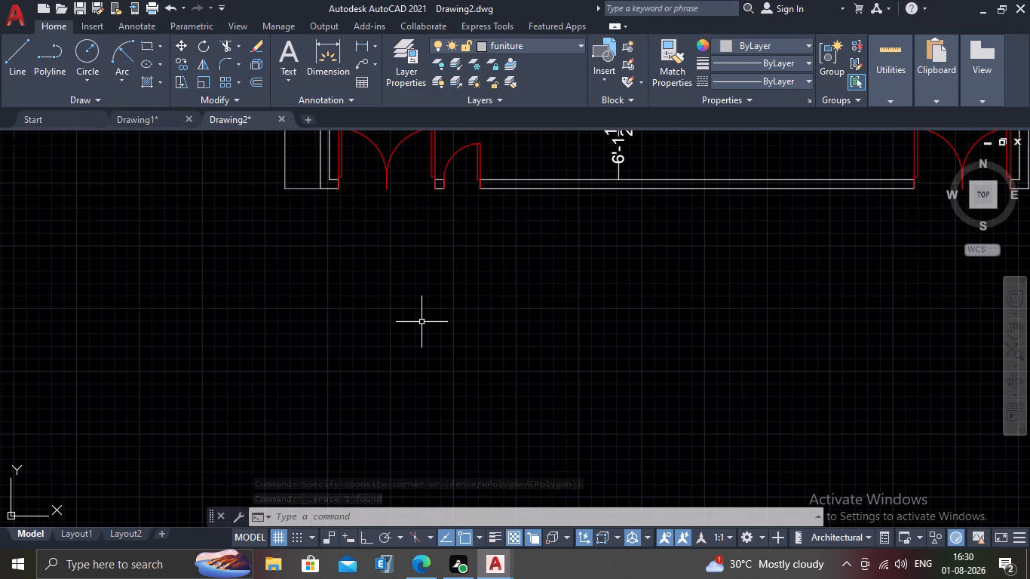
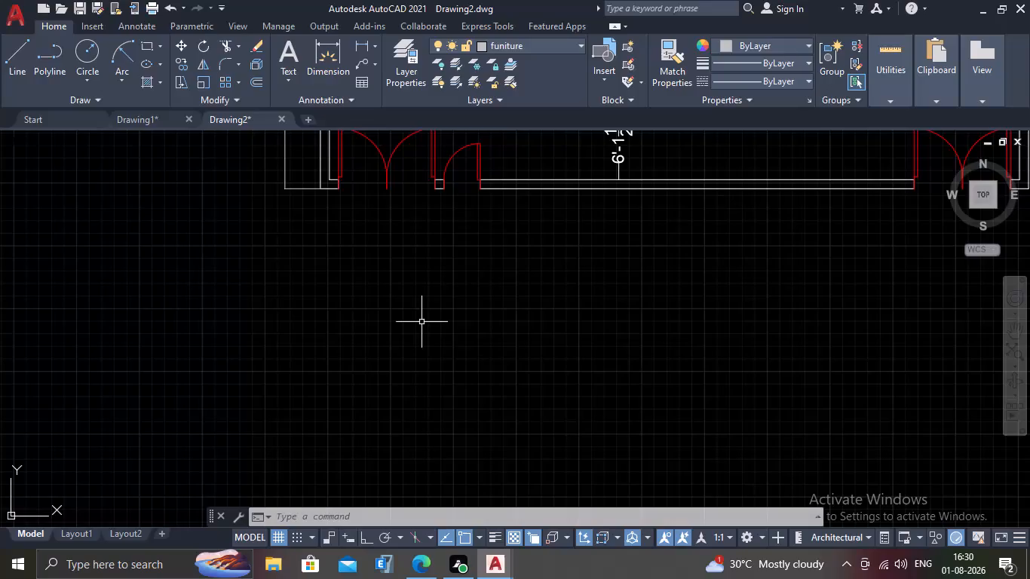
# Add a multiline text reading PLAN in the empty area just below the floor plan's front boundary wall.
pyautogui.scroll(1, 422, 322)
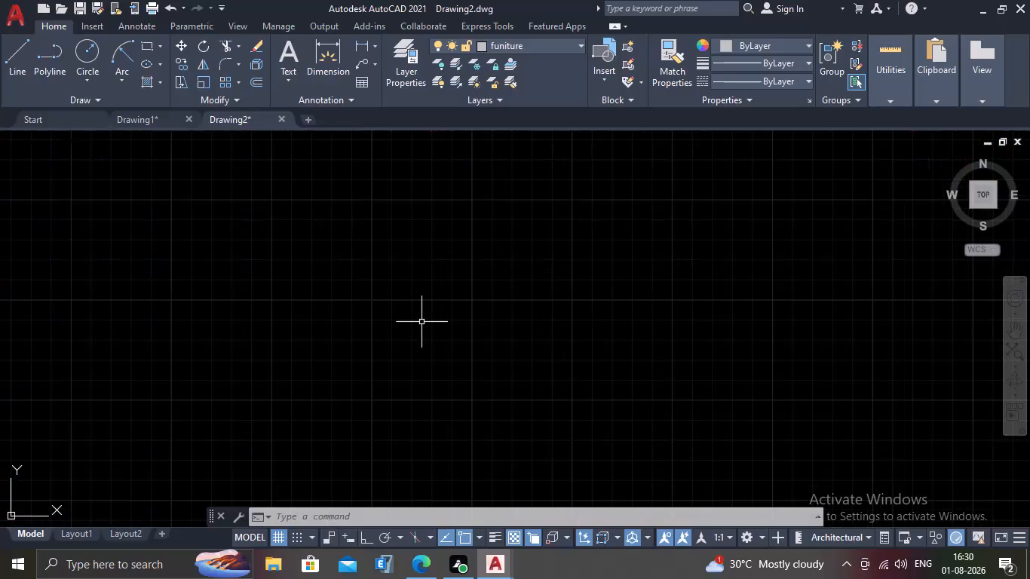
pyautogui.scroll(-1, 422, 322)
pyautogui.moveTo(422, 322); pyautogui.dragTo(366, 314, button='middle')
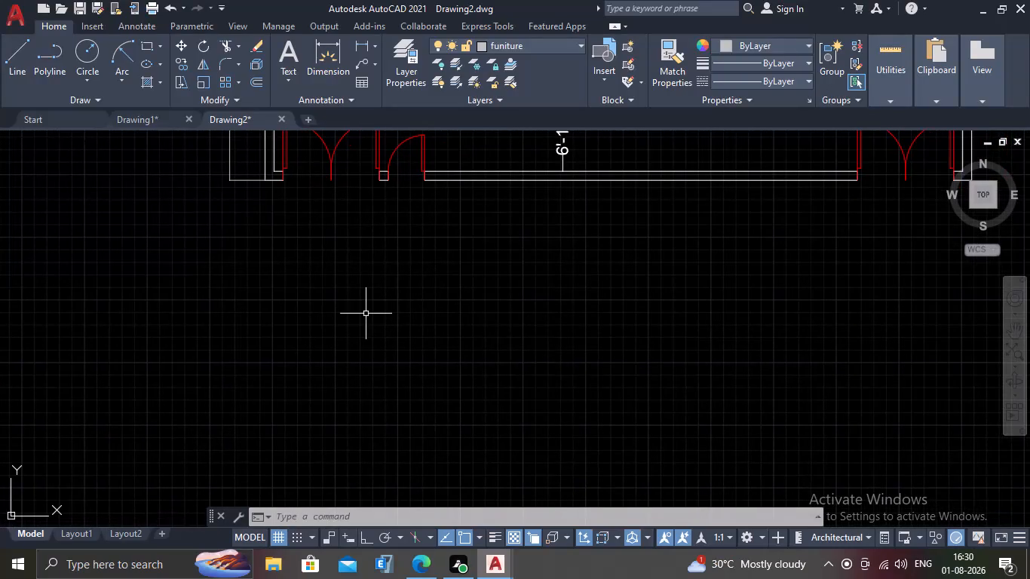
pyautogui.write('MT')
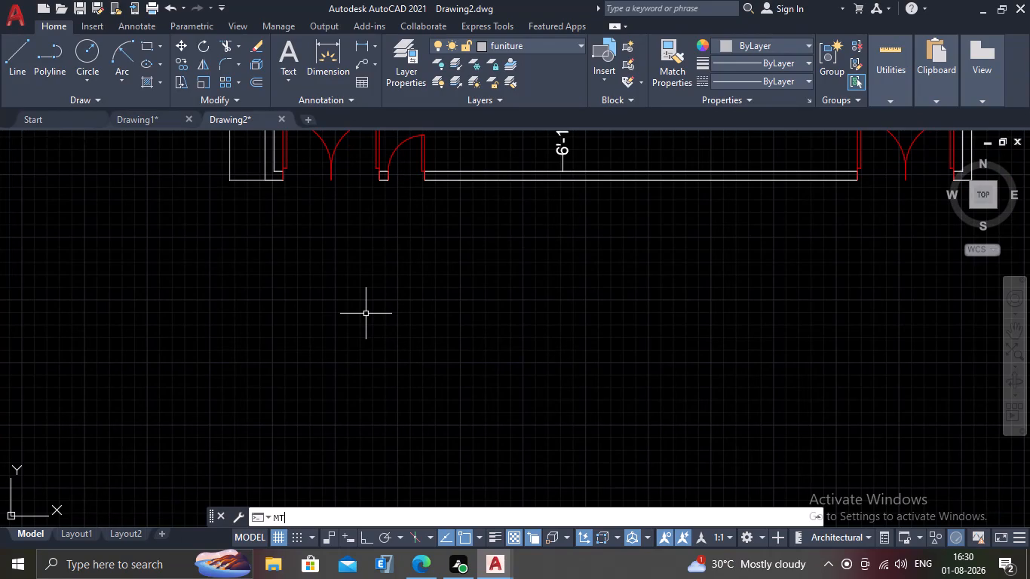
pyautogui.press('Return')
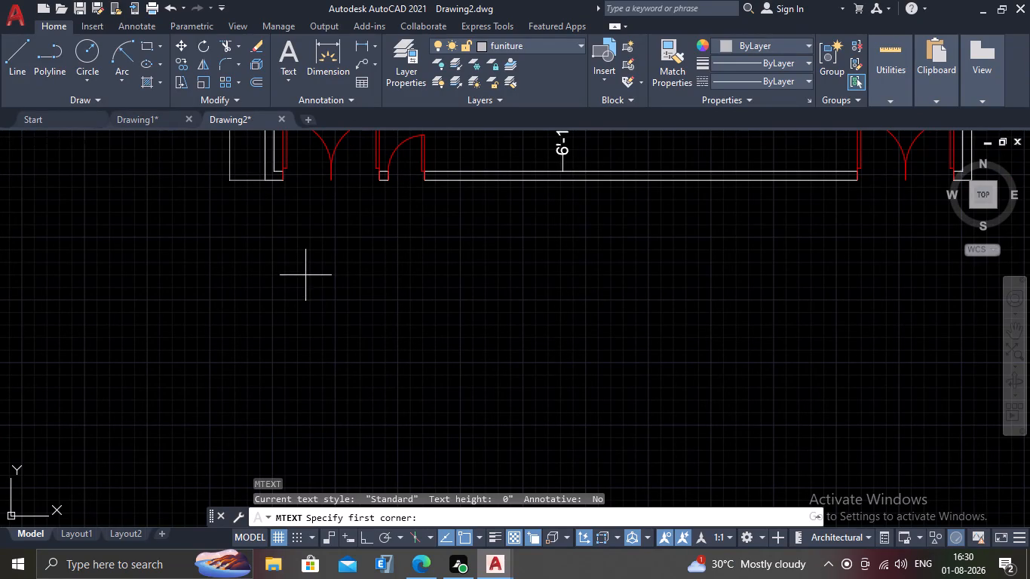
pyautogui.moveTo(305, 275); pyautogui.dragTo(325, 286)
pyautogui.scroll(-2, 701, 403)
pyautogui.moveTo(707, 413); pyautogui.dragTo(569, 372, button='middle')
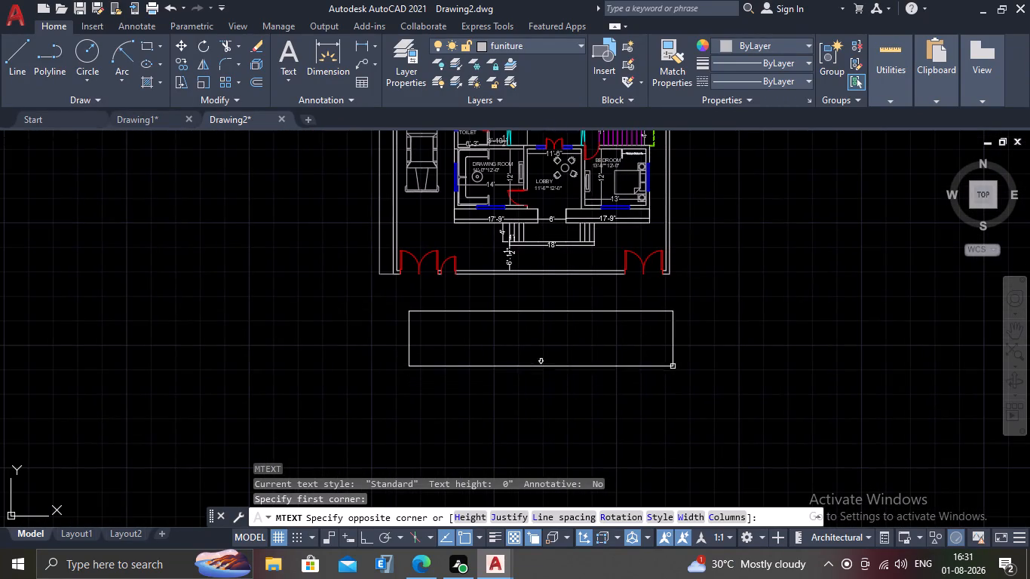
pyautogui.click(694, 366)
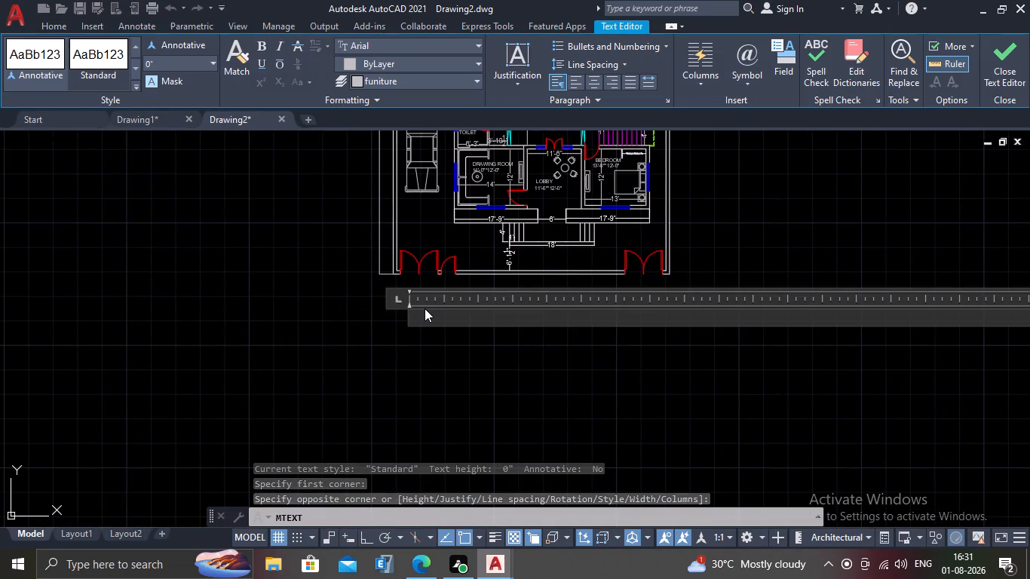
pyautogui.write('PL')
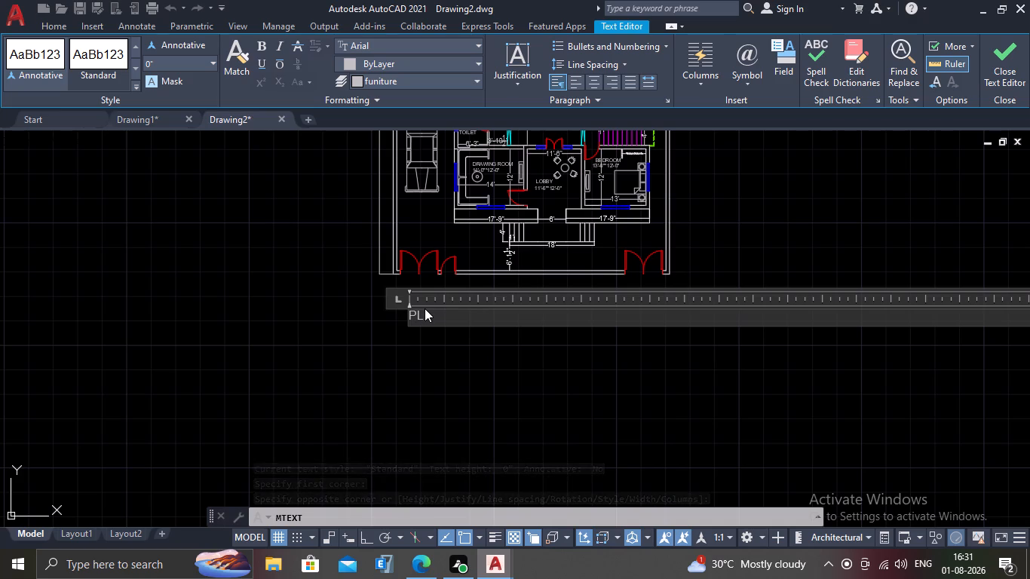
pyautogui.write('AN')
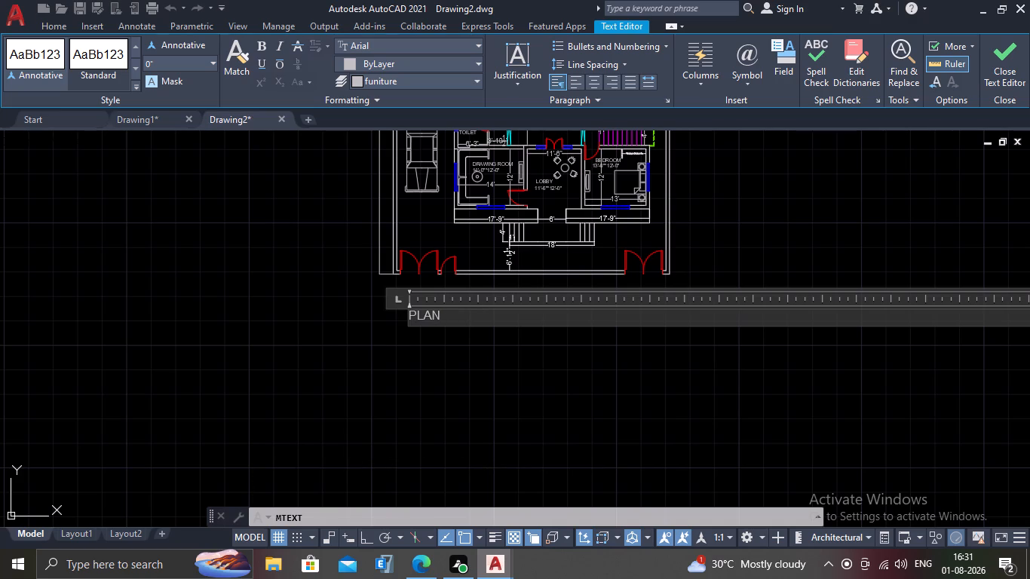
# Set the height of the PLAN text to 1'8" and finish the text.
pyautogui.moveTo(450, 316); pyautogui.dragTo(363, 327)
pyautogui.moveTo(171, 57); pyautogui.dragTo(97, 81)
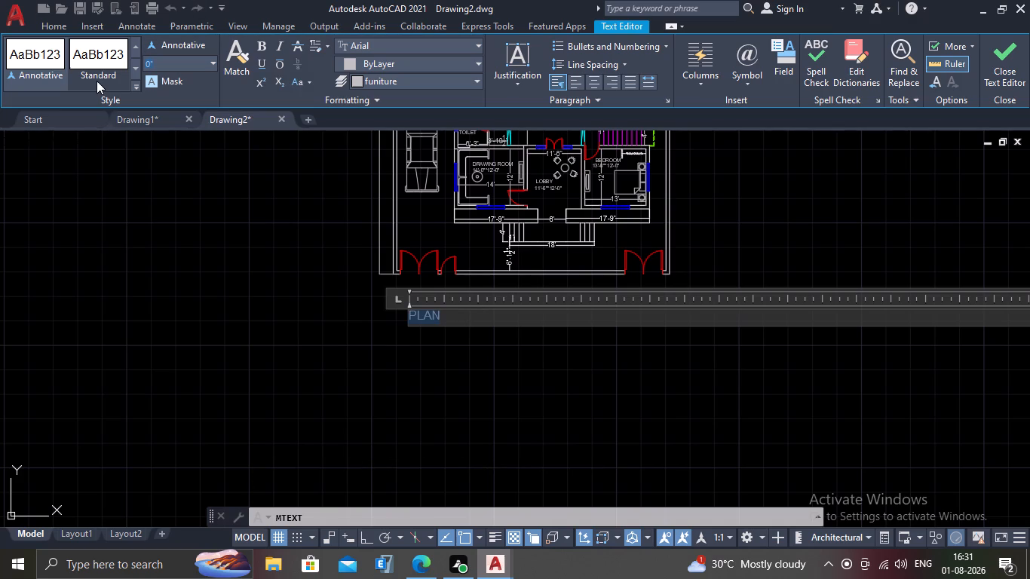
pyautogui.write("1'")
pyautogui.write('8"')
pyautogui.press('Return')
pyautogui.click(215, 219)
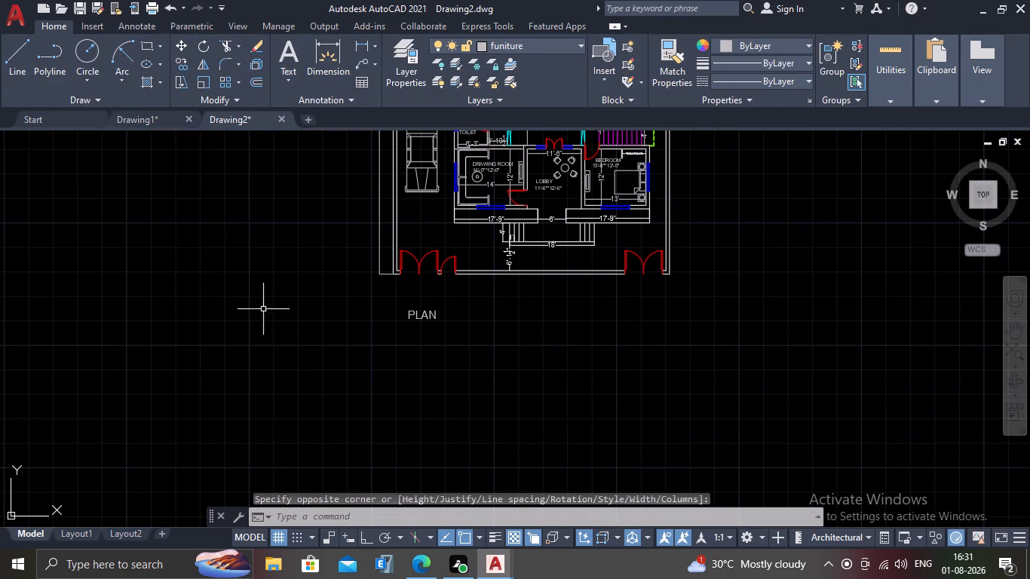
# Scale up the PLAN text by reference from its lower-left corner to a little over a quarter of the plan's width.
pyautogui.moveTo(287, 302); pyautogui.dragTo(271, 273, button='middle')
pyautogui.scroll(2, 383, 305)
pyautogui.moveTo(501, 225); pyautogui.dragTo(472, 245)
pyautogui.click(360, 286)
pyautogui.write('SC')
pyautogui.press('Return')
pyautogui.scroll(2, 394, 271)
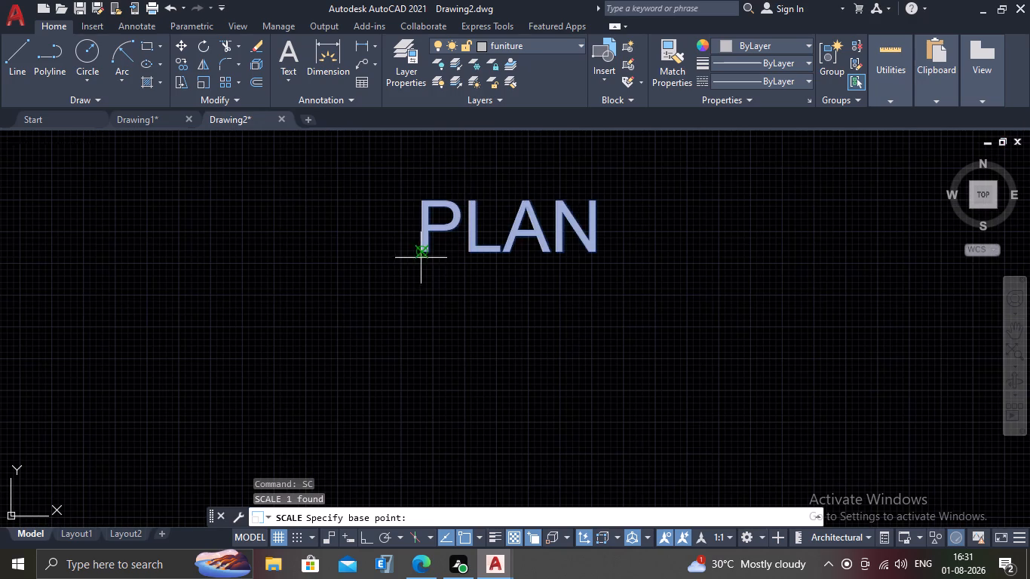
pyautogui.click(419, 255)
pyautogui.press('r')
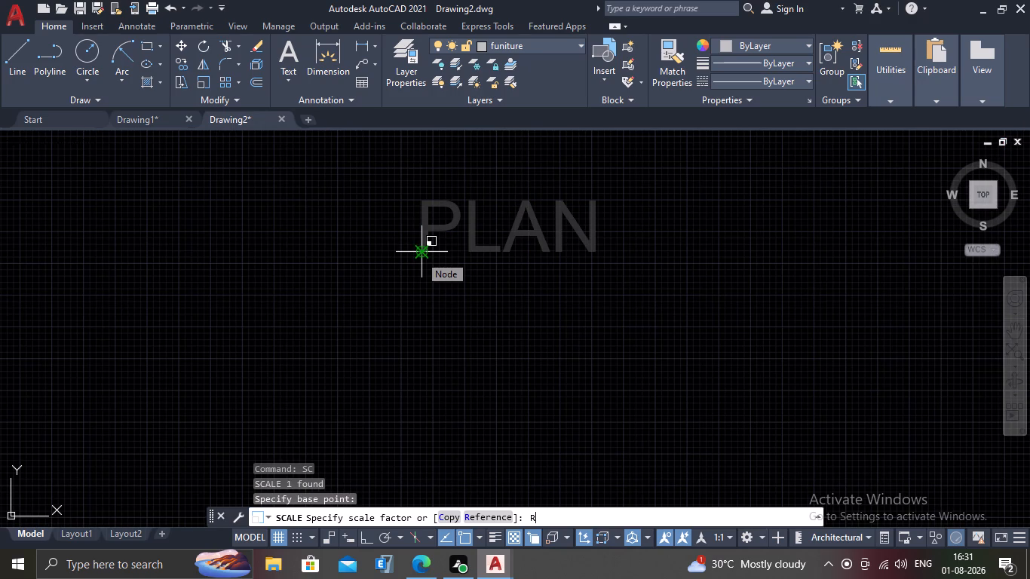
pyautogui.press('Return')
pyautogui.click(420, 253)
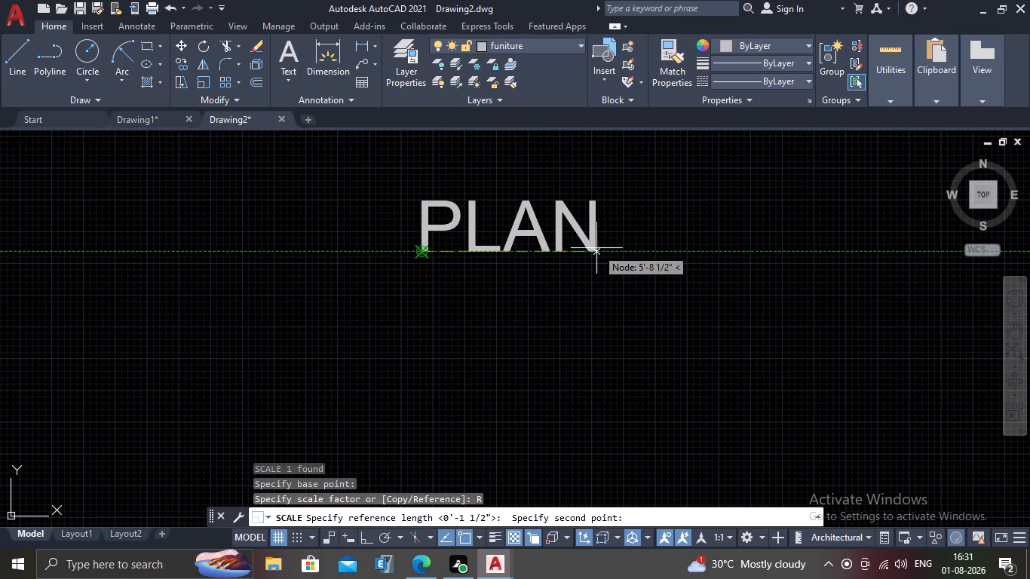
pyautogui.click(595, 251)
pyautogui.scroll(1, 629, 262)
pyautogui.scroll(-6, 629, 262)
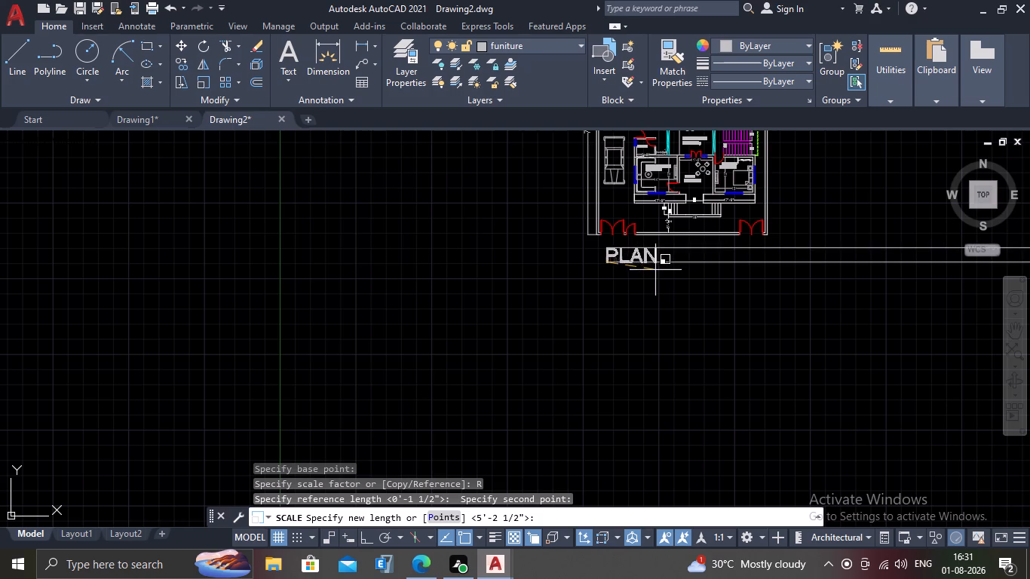
pyautogui.click(654, 270)
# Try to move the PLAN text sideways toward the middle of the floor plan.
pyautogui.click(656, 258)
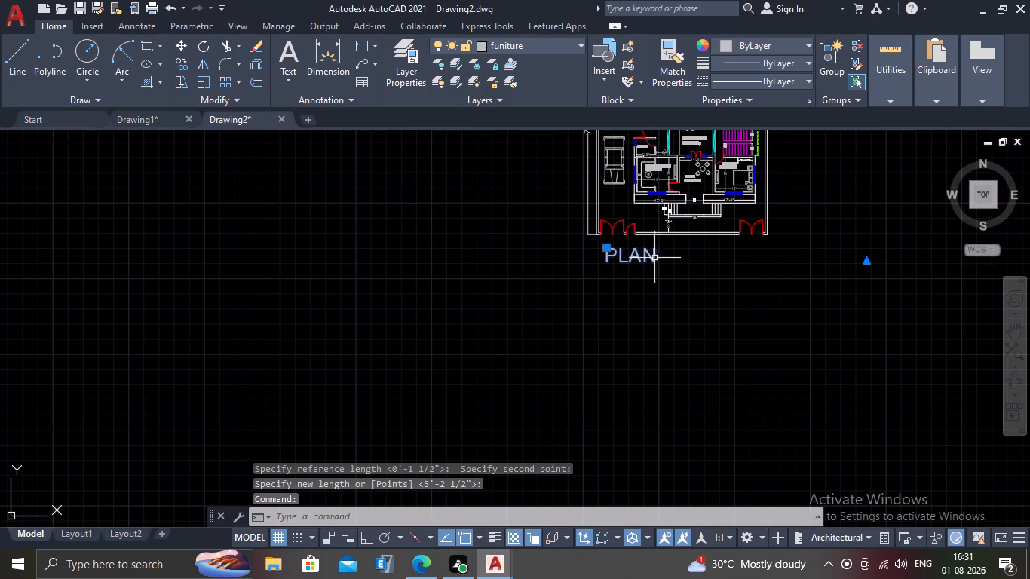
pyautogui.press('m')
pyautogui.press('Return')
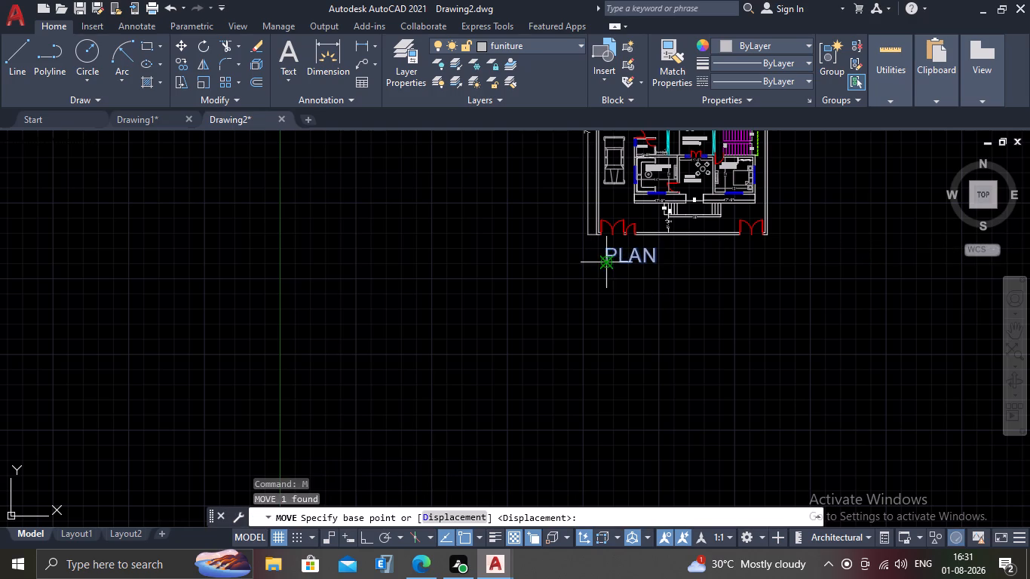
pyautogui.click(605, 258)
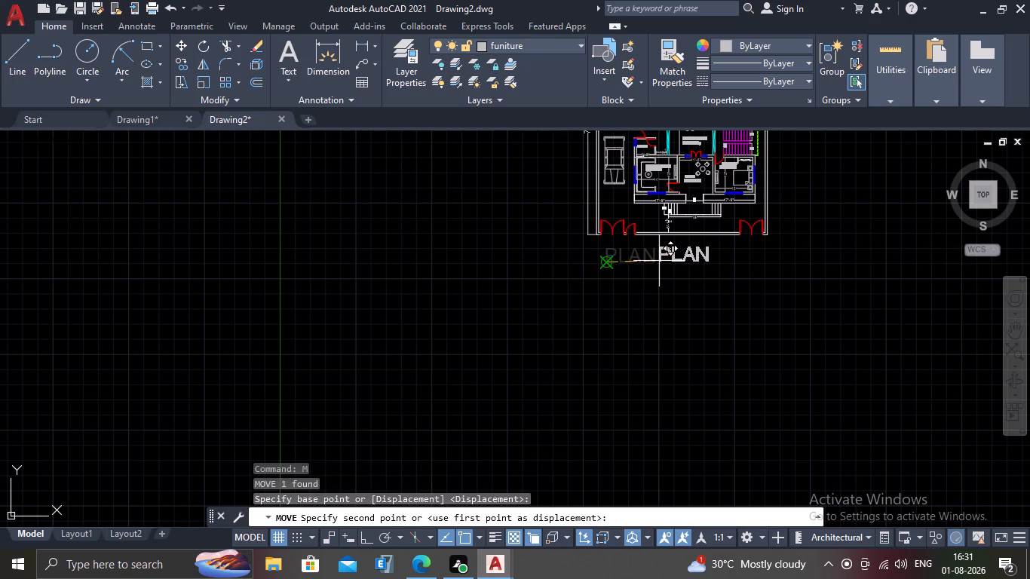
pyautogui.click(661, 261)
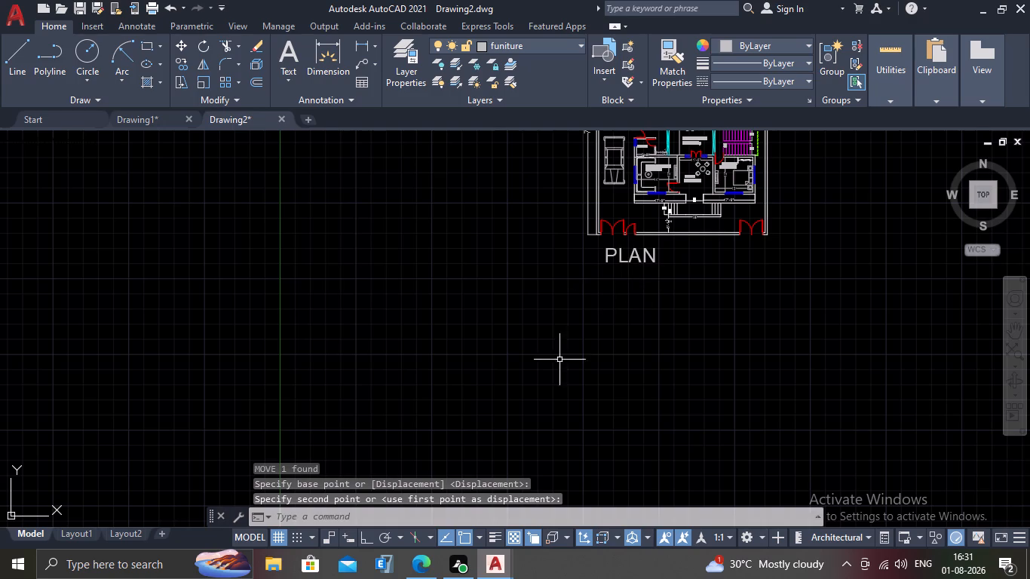
# With Ortho mode on, move the PLAN text horizontally so it sits roughly centred beneath the floor plan.
pyautogui.click(366, 534)
pyautogui.scroll(2, 562, 347)
pyautogui.scroll(-2, 514, 406)
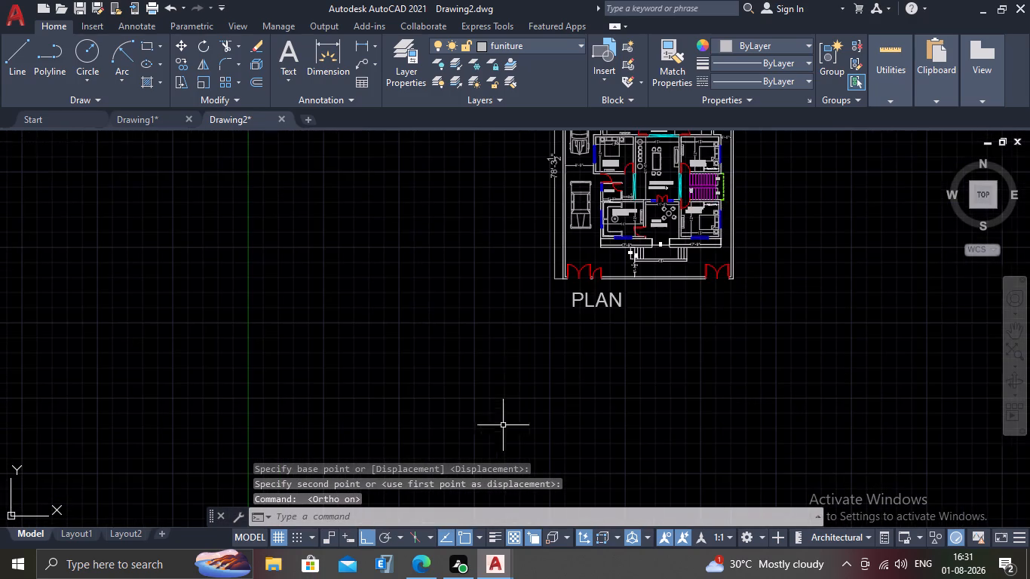
pyautogui.moveTo(643, 311); pyautogui.dragTo(601, 351, button='middle')
pyautogui.scroll(2, 556, 350)
pyautogui.click(577, 329)
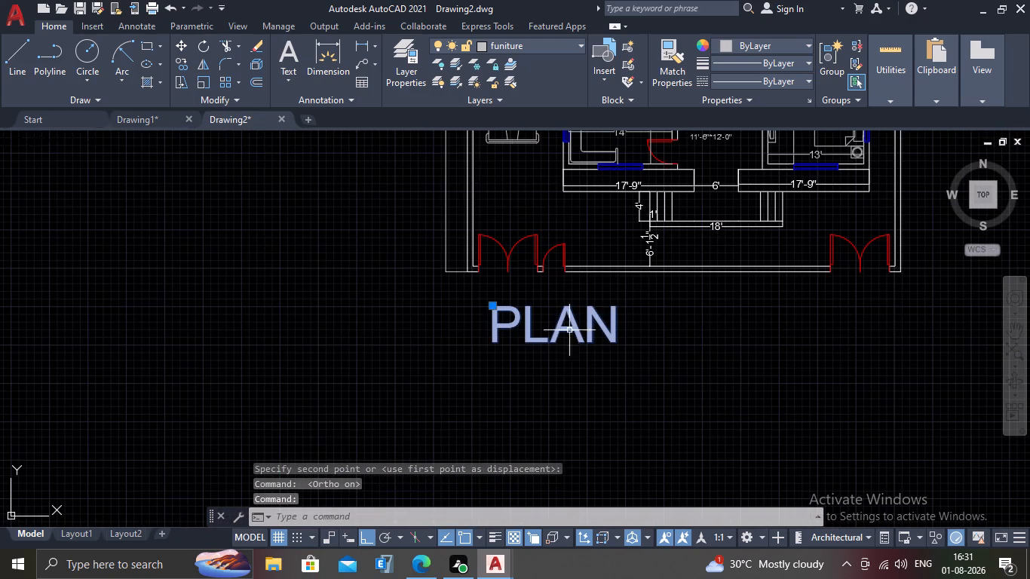
pyautogui.press('m')
pyautogui.press('Return')
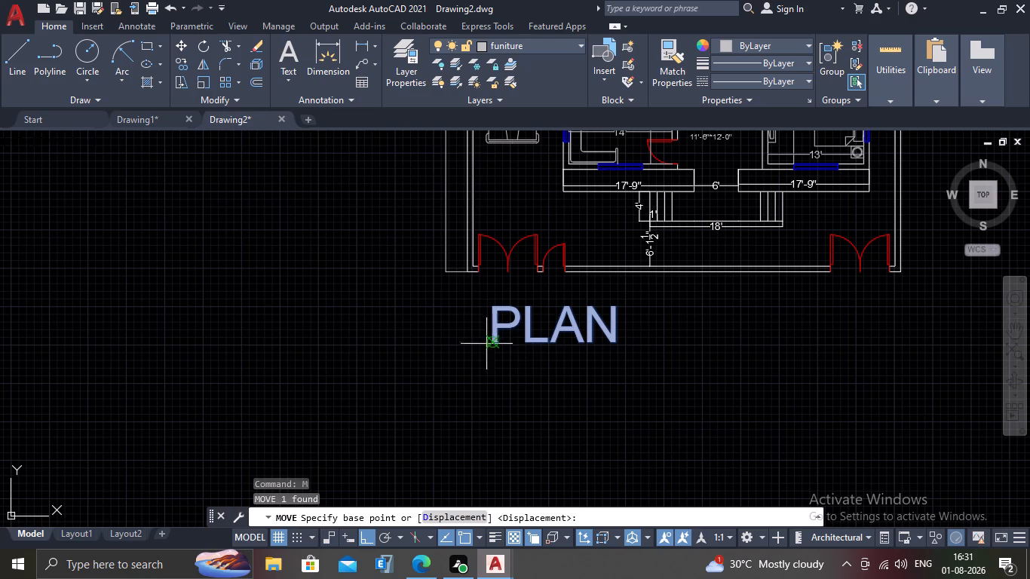
pyautogui.click(491, 343)
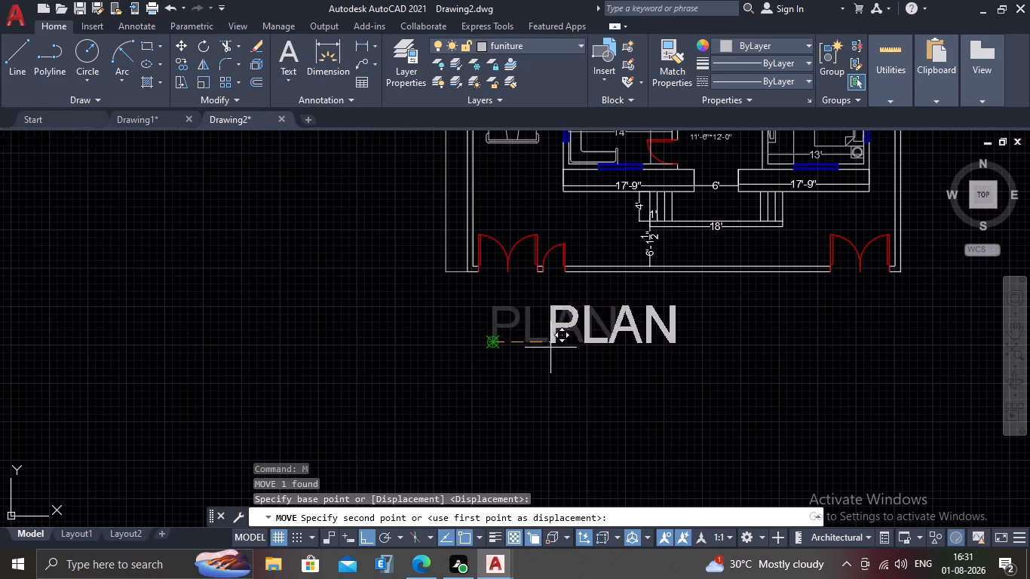
pyautogui.click(649, 334)
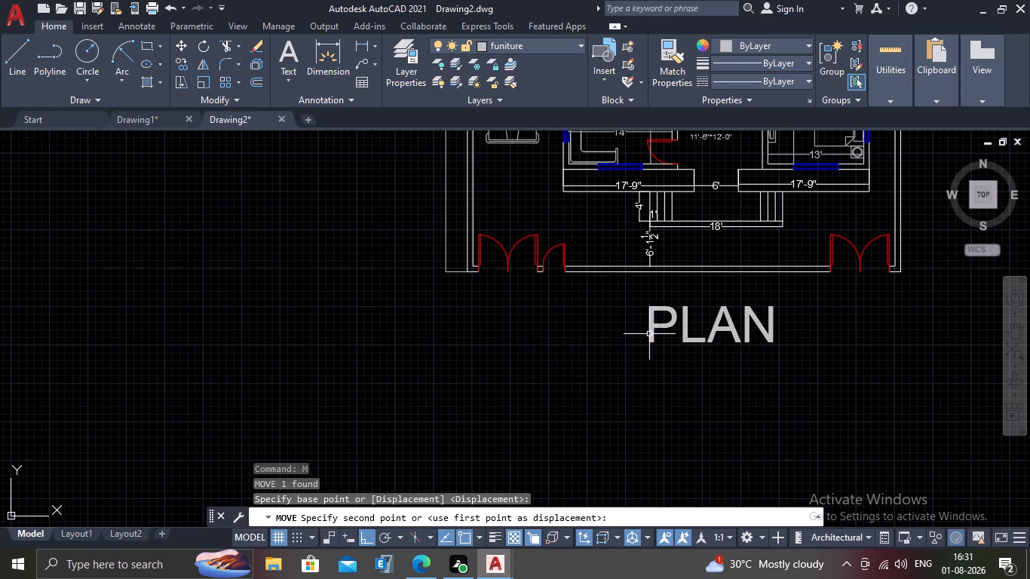
# Examine the whole floor plan with its PLAN title, its upper rooms and the empty space beside it.
pyautogui.scroll(-2, 542, 391)
pyautogui.scroll(-1, 700, 346)
pyautogui.moveTo(705, 357); pyautogui.dragTo(559, 344, button='middle')
pyautogui.moveTo(626, 244); pyautogui.dragTo(556, 254, button='middle')
pyautogui.scroll(-3, 549, 279)
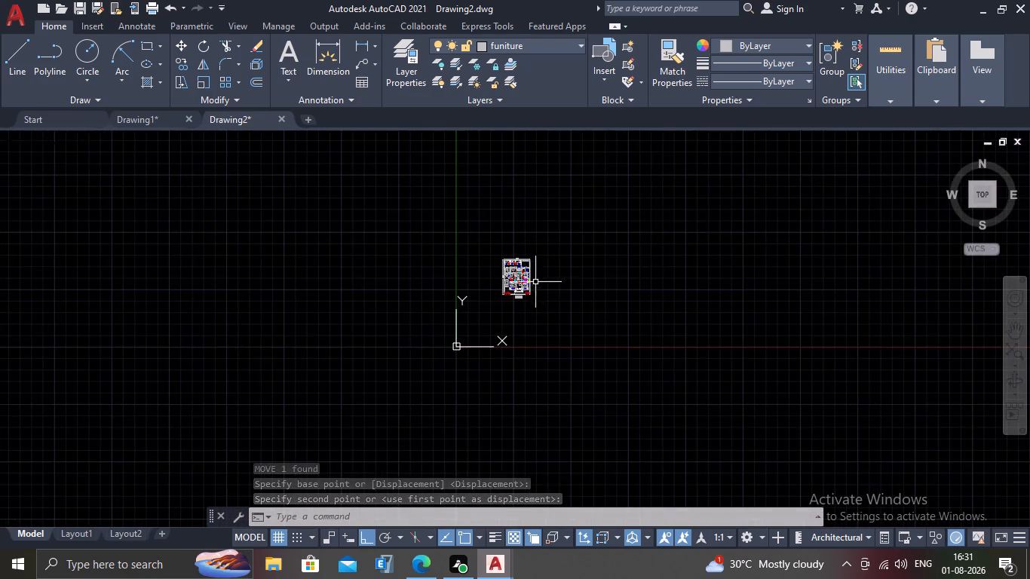
pyautogui.moveTo(524, 360); pyautogui.dragTo(423, 338, button='middle')
pyautogui.scroll(2, 459, 277)
pyautogui.moveTo(459, 277); pyautogui.dragTo(363, 345, button='middle')
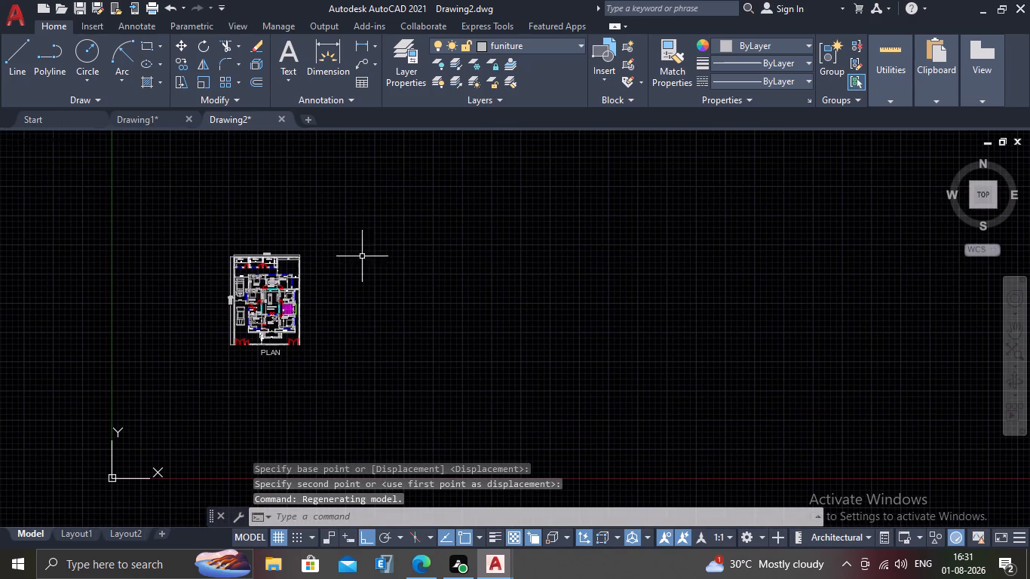
pyautogui.scroll(1, 348, 230)
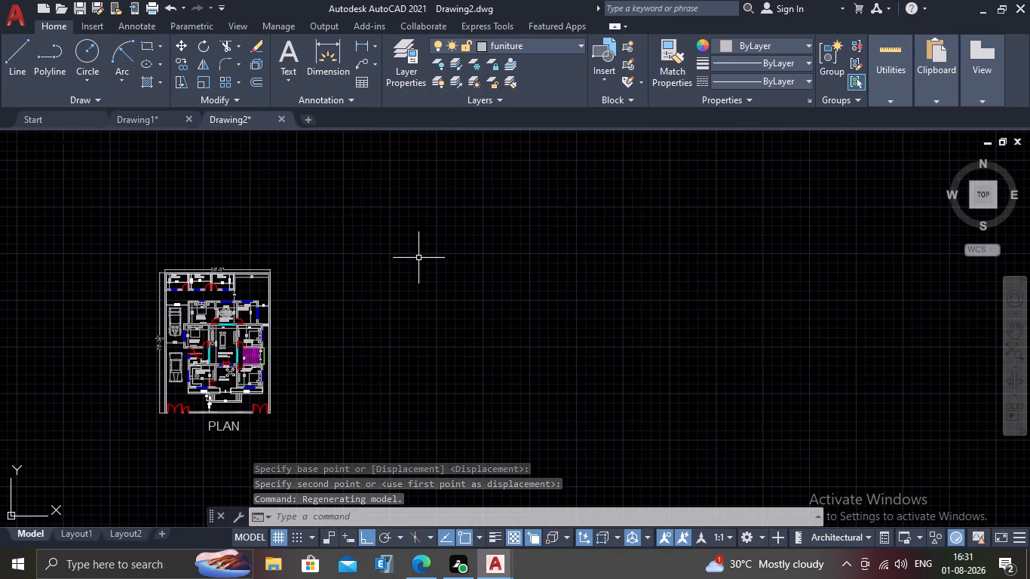
pyautogui.scroll(-1, 418, 258)
pyautogui.moveTo(385, 274); pyautogui.dragTo(363, 243, button='middle')
pyautogui.scroll(1, 401, 327)
pyautogui.moveTo(401, 327); pyautogui.dragTo(396, 377, button='middle')
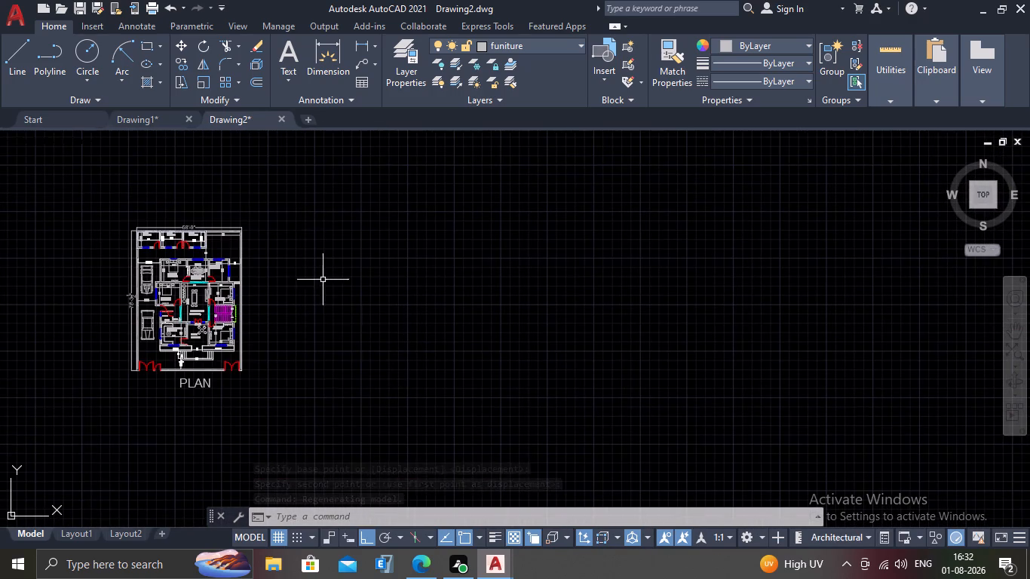
pyautogui.moveTo(384, 288); pyautogui.dragTo(320, 292, button='middle')
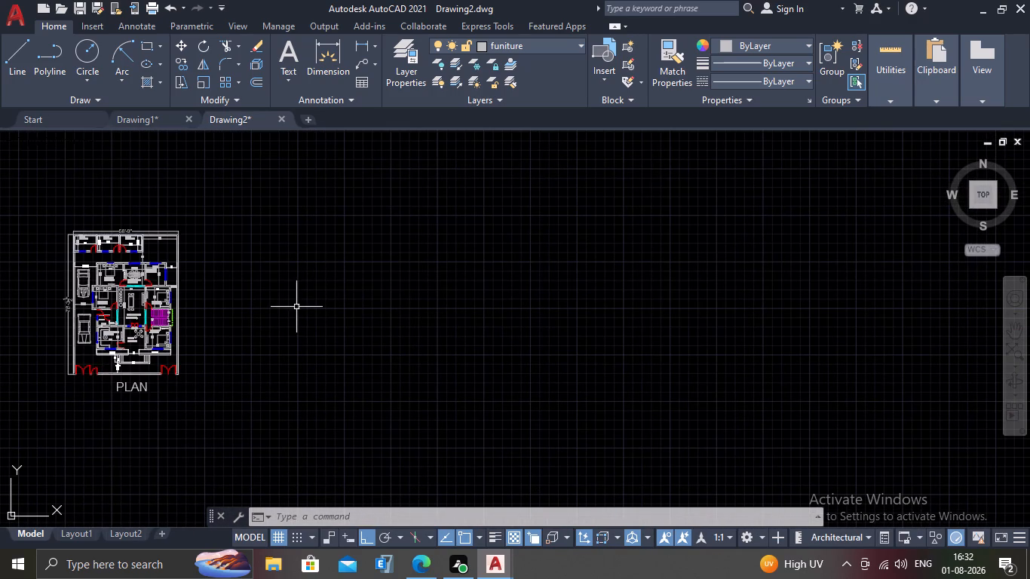
pyautogui.scroll(-1, 334, 319)
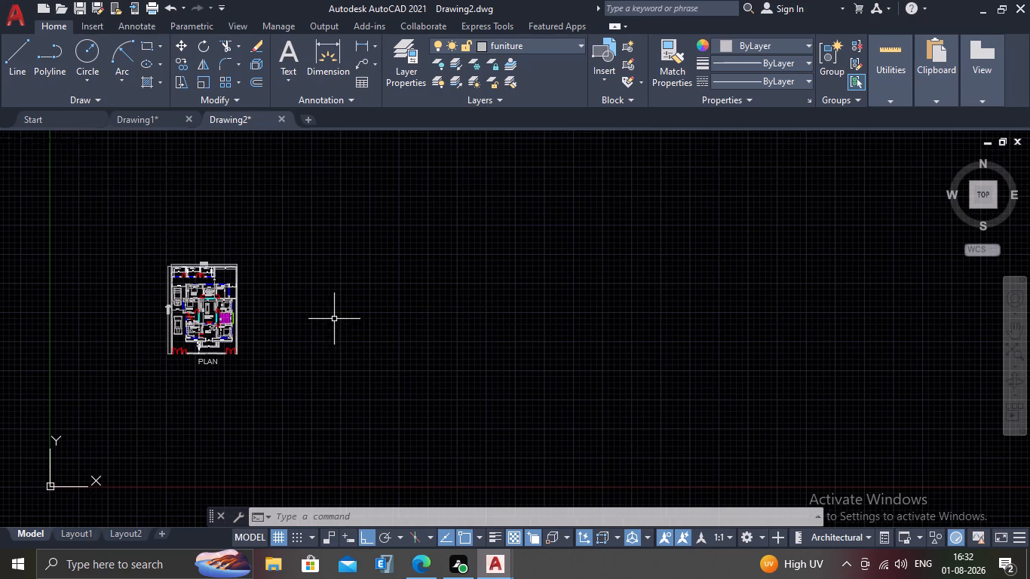
pyautogui.scroll(1, 344, 310)
pyautogui.moveTo(241, 314); pyautogui.dragTo(297, 301, button='middle')
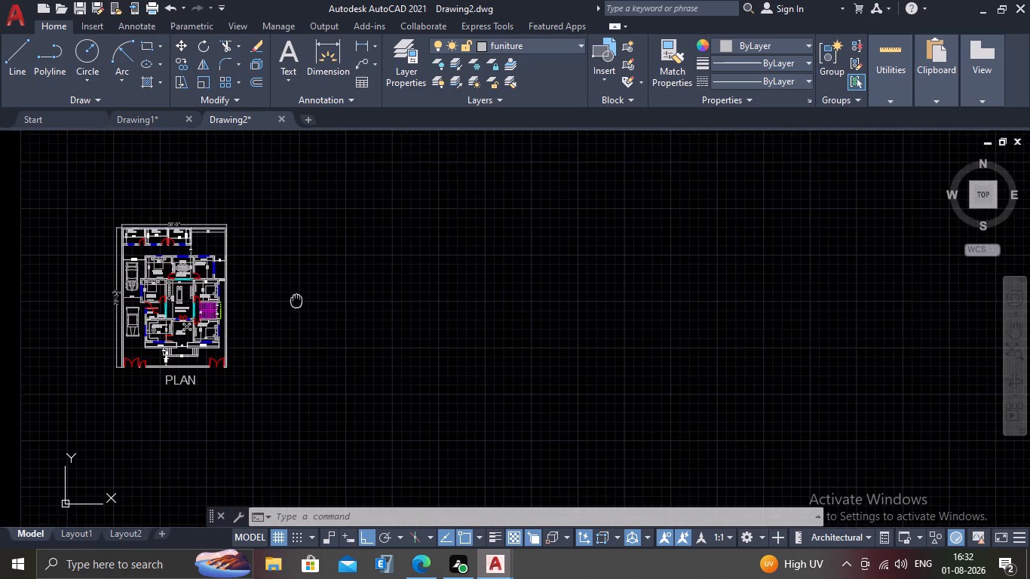
pyautogui.scroll(2, 246, 290)
pyautogui.scroll(-2, 246, 290)
pyautogui.scroll(2, 217, 268)
pyautogui.moveTo(217, 268); pyautogui.dragTo(228, 274, button='middle')
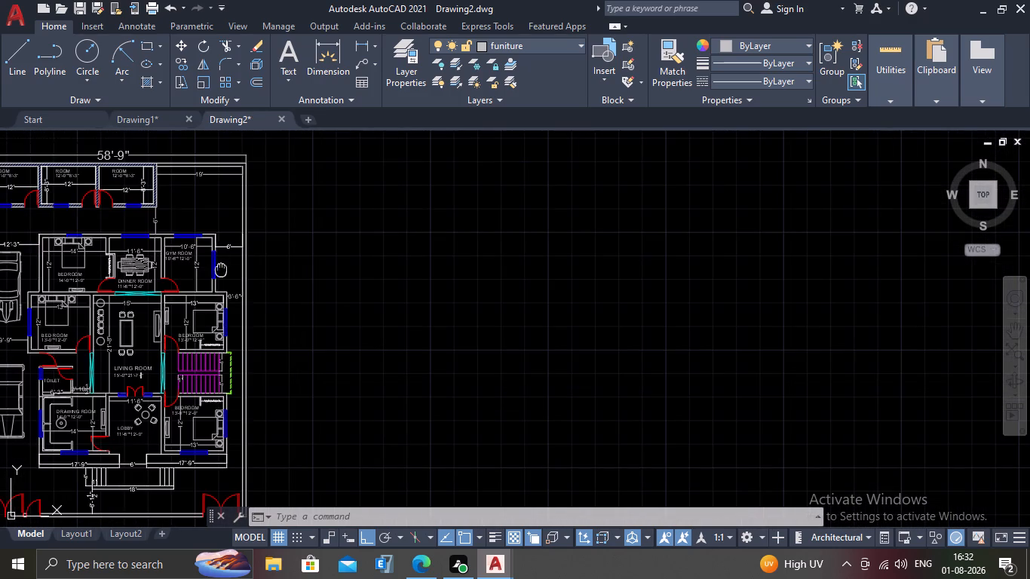
pyautogui.moveTo(228, 274); pyautogui.dragTo(268, 306, button='middle')
pyautogui.scroll(2, 244, 188)
pyautogui.scroll(-1, 315, 229)
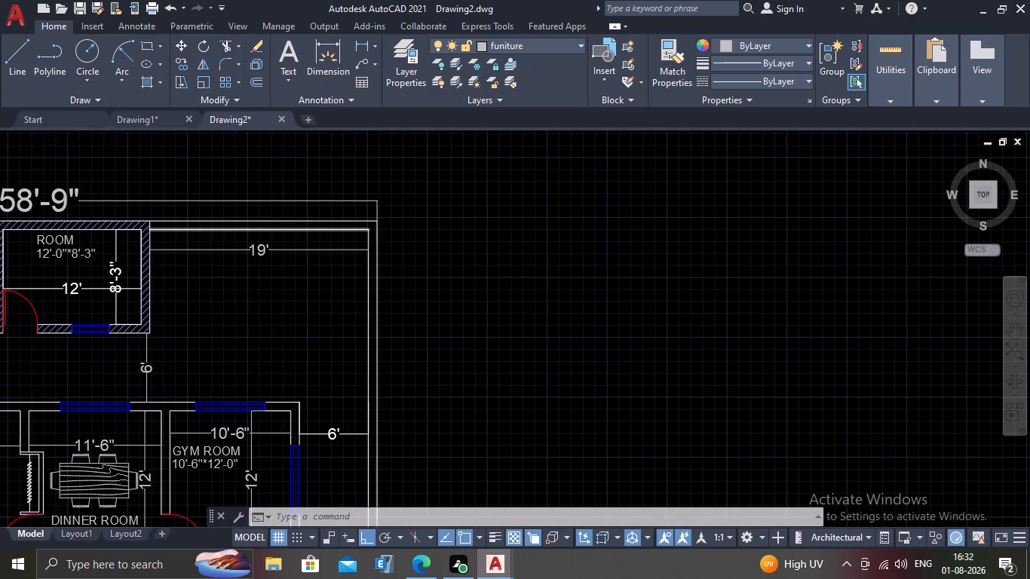
pyautogui.scroll(-2, 357, 271)
pyautogui.moveTo(475, 267); pyautogui.dragTo(477, 224, button='middle')
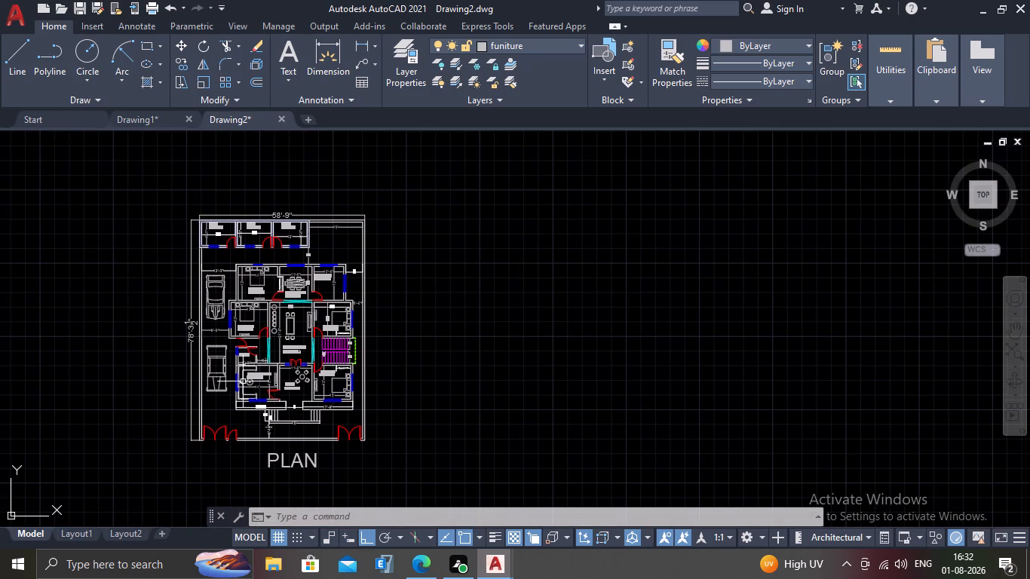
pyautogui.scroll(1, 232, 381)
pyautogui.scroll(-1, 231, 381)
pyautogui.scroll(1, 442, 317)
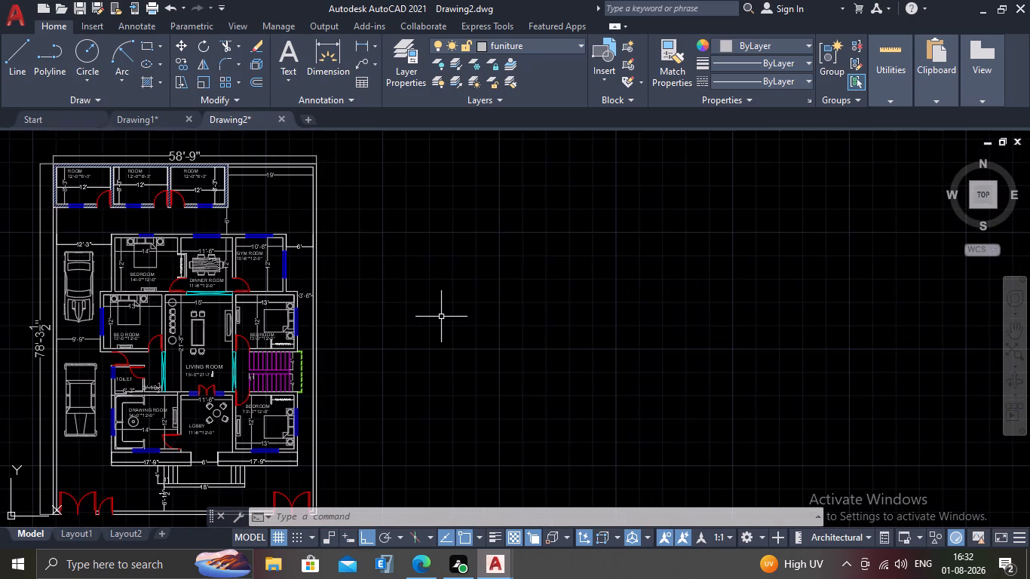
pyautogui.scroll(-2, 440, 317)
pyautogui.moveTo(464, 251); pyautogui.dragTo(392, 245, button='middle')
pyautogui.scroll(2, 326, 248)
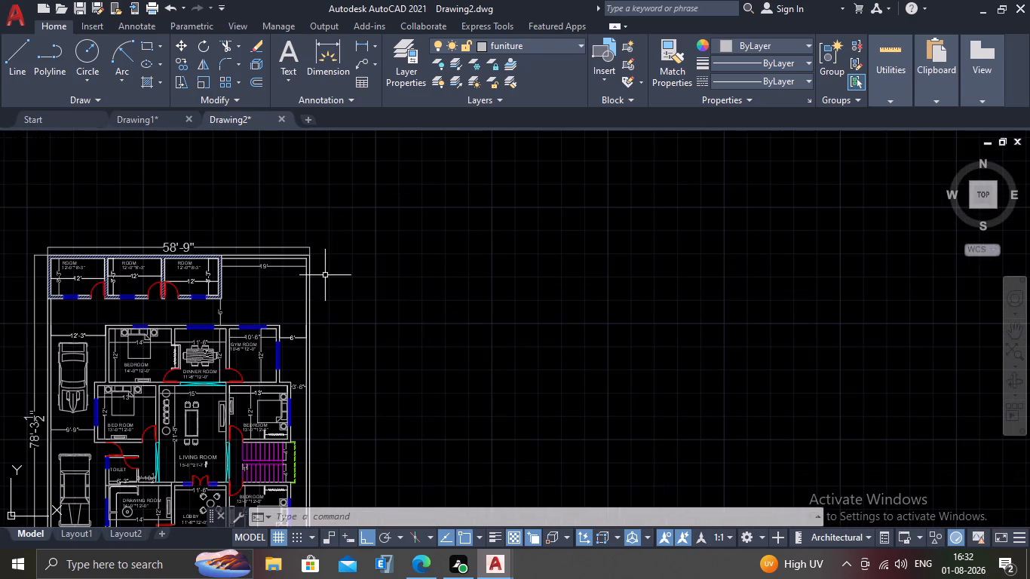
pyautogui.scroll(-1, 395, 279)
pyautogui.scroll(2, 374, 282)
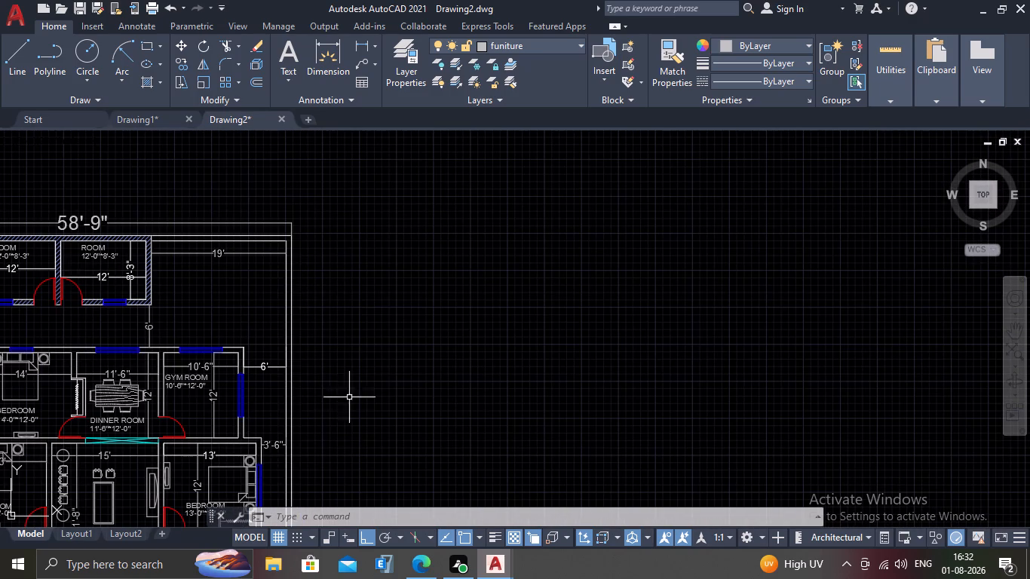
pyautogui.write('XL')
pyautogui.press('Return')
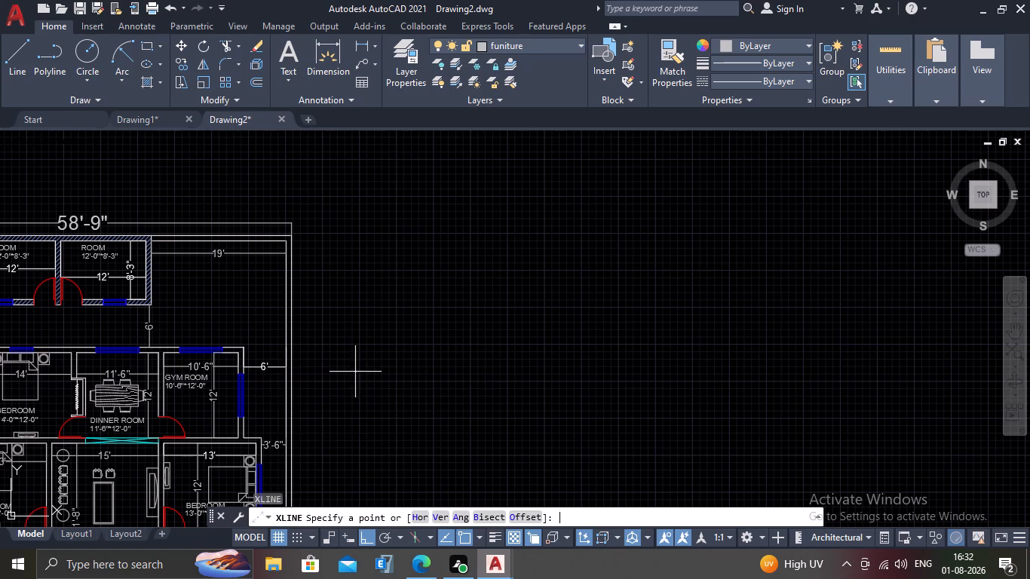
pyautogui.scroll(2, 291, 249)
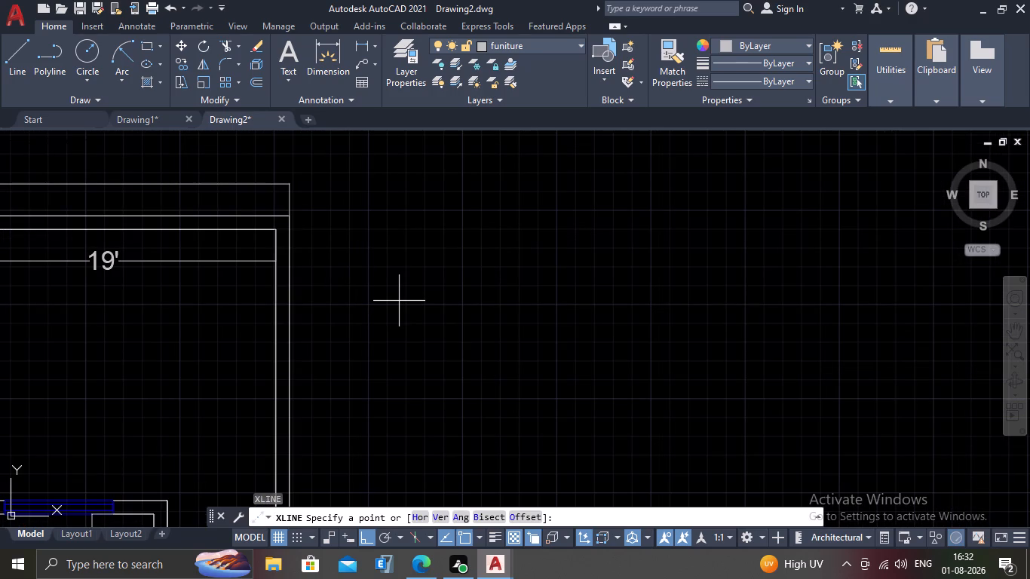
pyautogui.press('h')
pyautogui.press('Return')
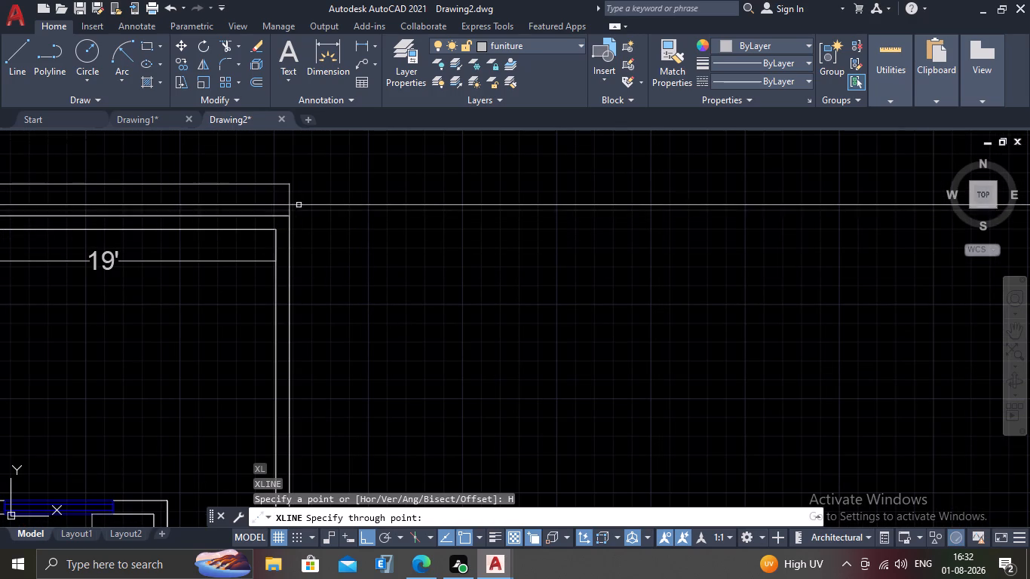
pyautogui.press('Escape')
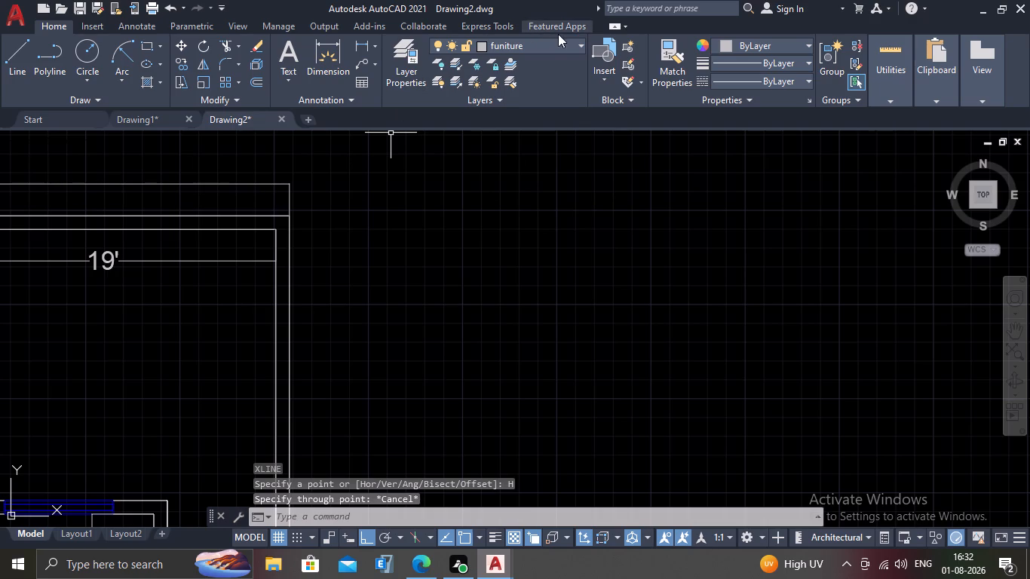
# Create a new layer named XL LINE in the layer manager.
pyautogui.doubleClick(562, 46)
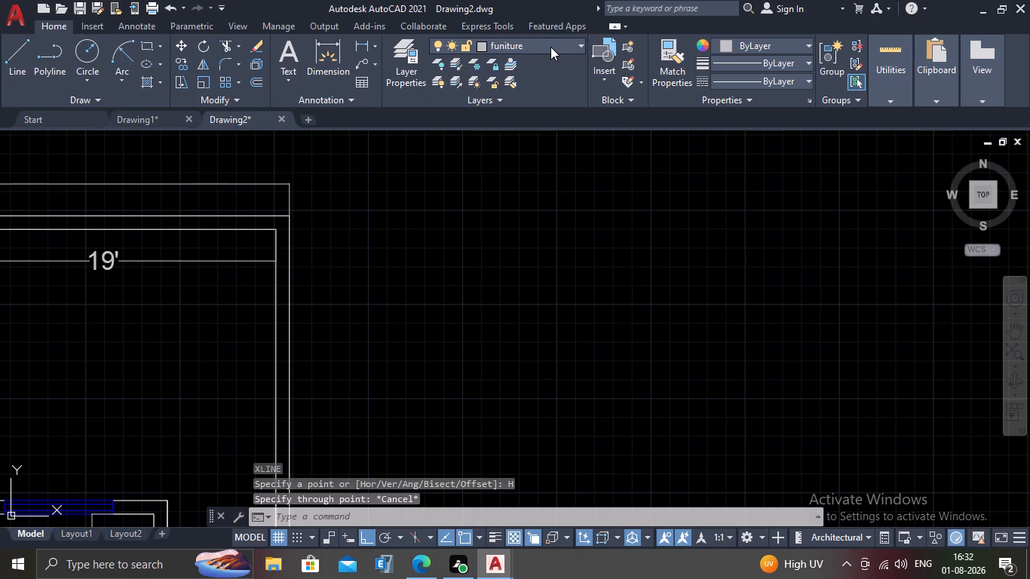
pyautogui.press('l')
pyautogui.press('a')
pyautogui.press('Return')
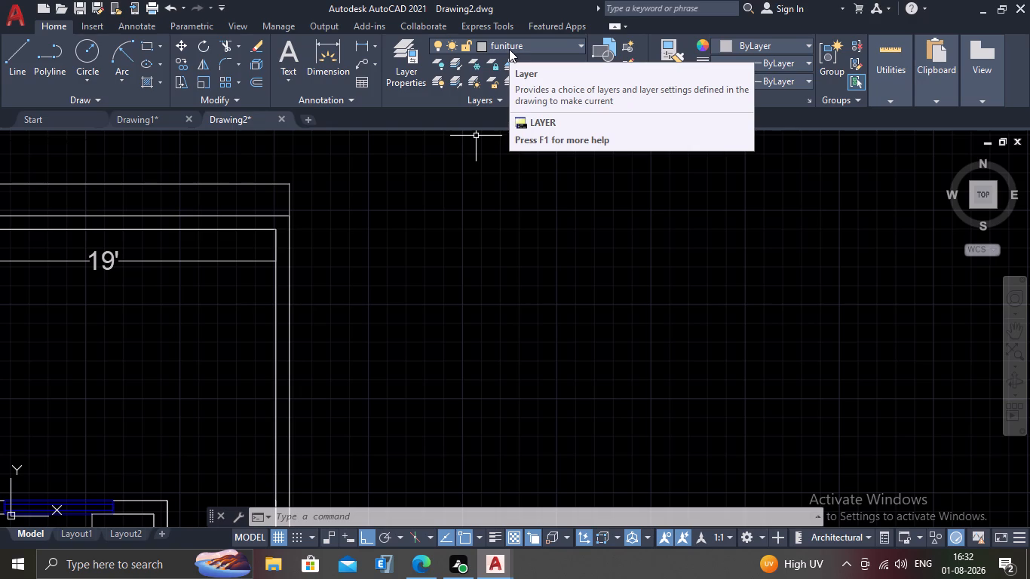
pyautogui.press('l')
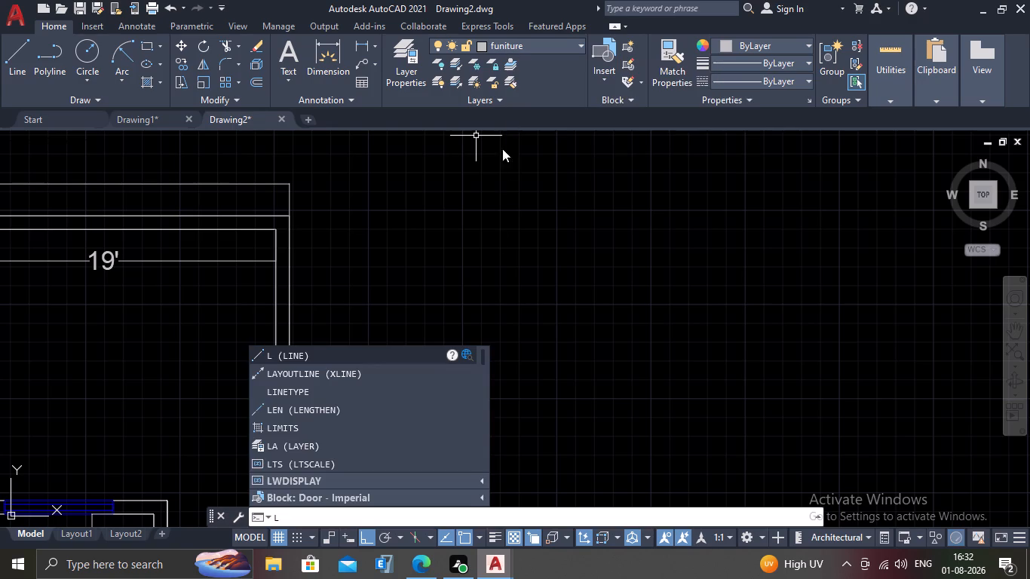
pyautogui.press('a')
pyautogui.press('Return')
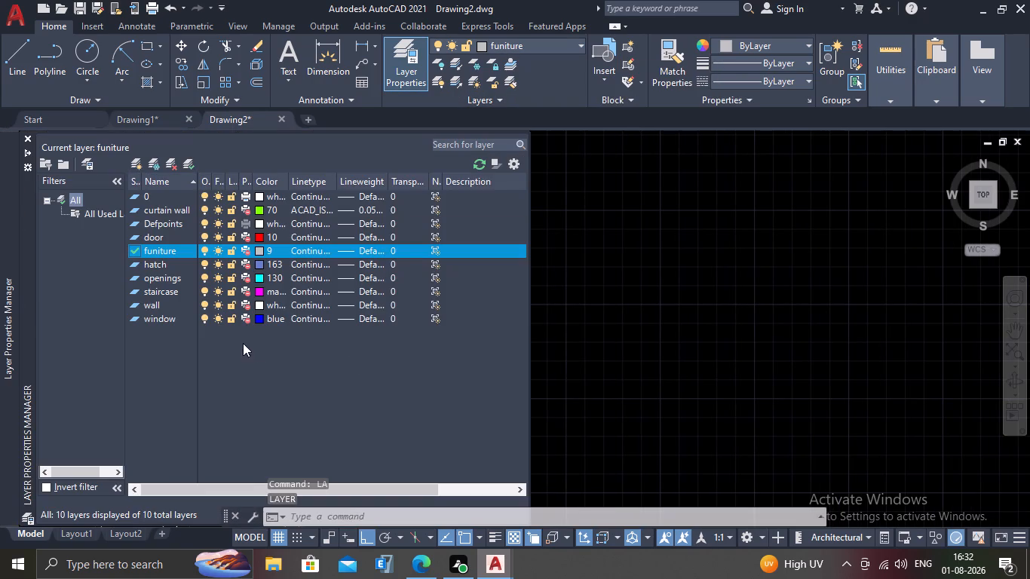
pyautogui.click(197, 319)
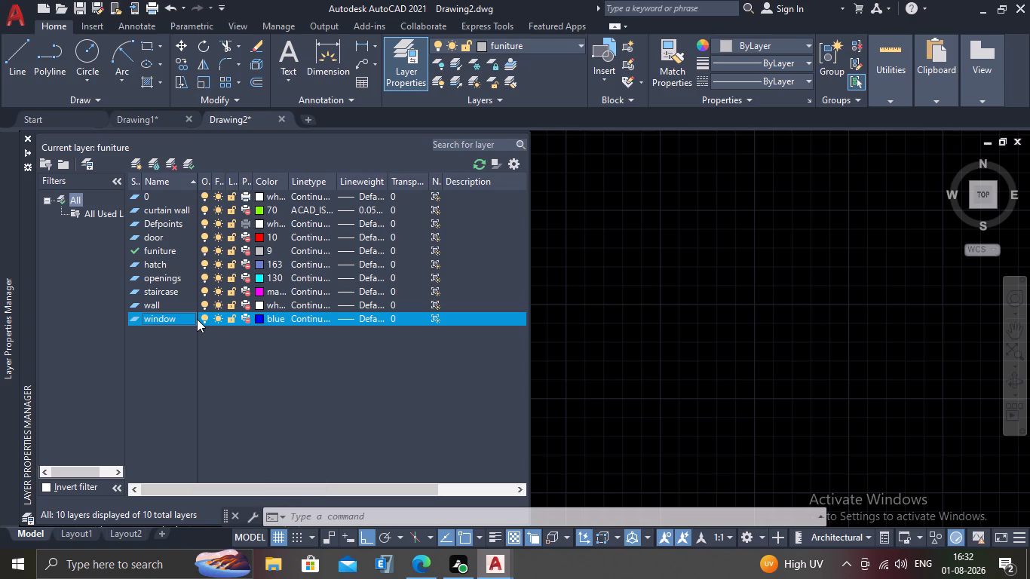
pyautogui.hotkey('alt', 'n')
pyautogui.press('BackSpace')
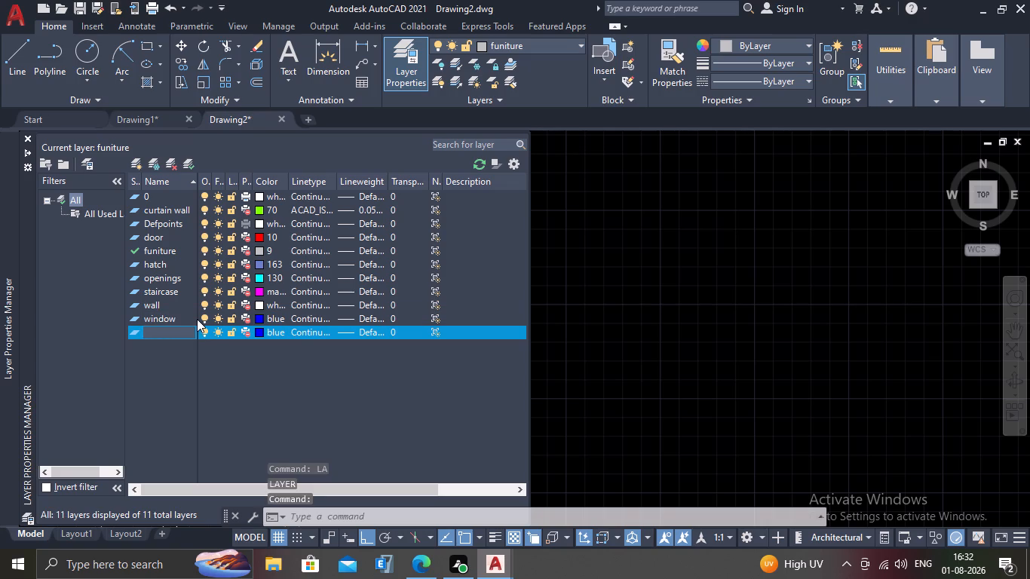
pyautogui.write('XL')
pyautogui.press('space')
pyautogui.write('LINE')
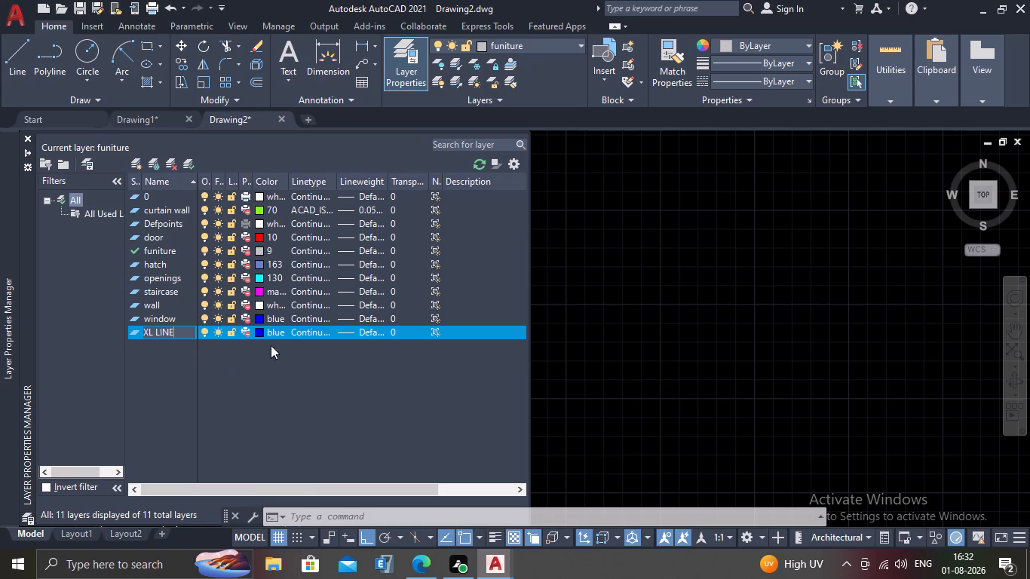
# Set the XL LINE layer's colour to index colour 192.
pyautogui.click(259, 334)
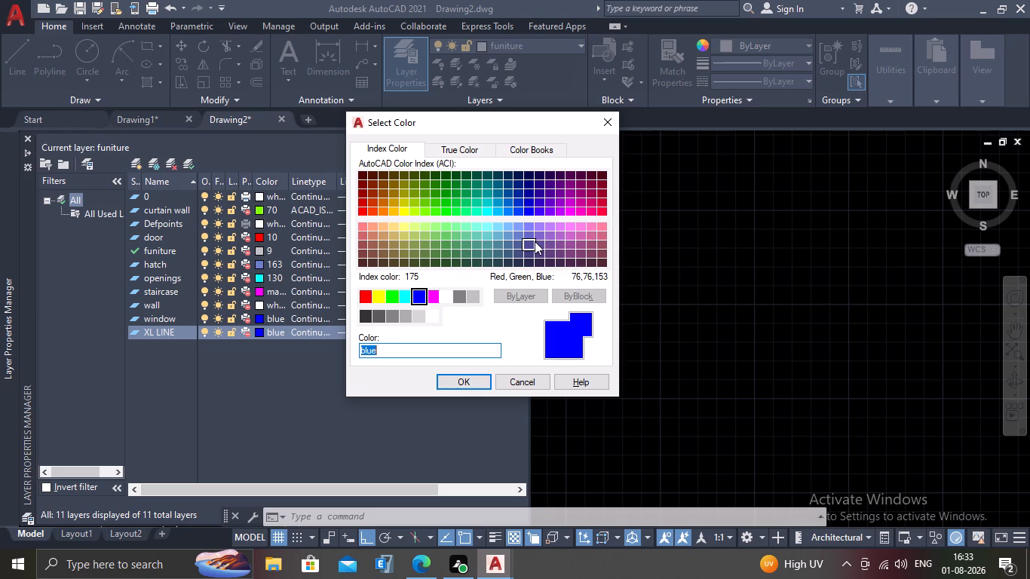
pyautogui.click(550, 204)
pyautogui.click(461, 383)
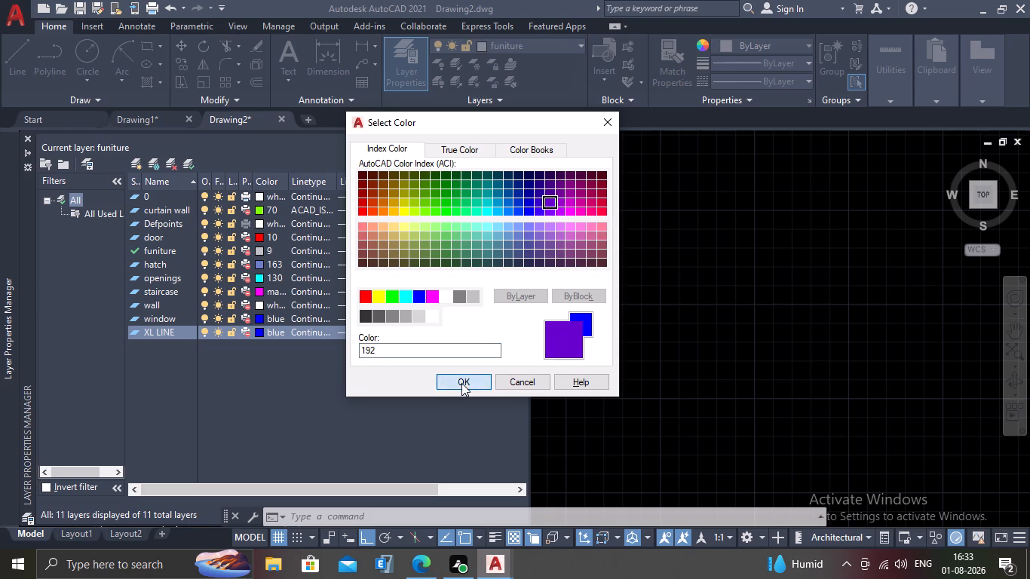
# Enable plotting for the XL LINE, window, wall, staircase, openings, hatch, funiture, door and curtain wall layers, and close the layer manager.
pyautogui.click(241, 333)
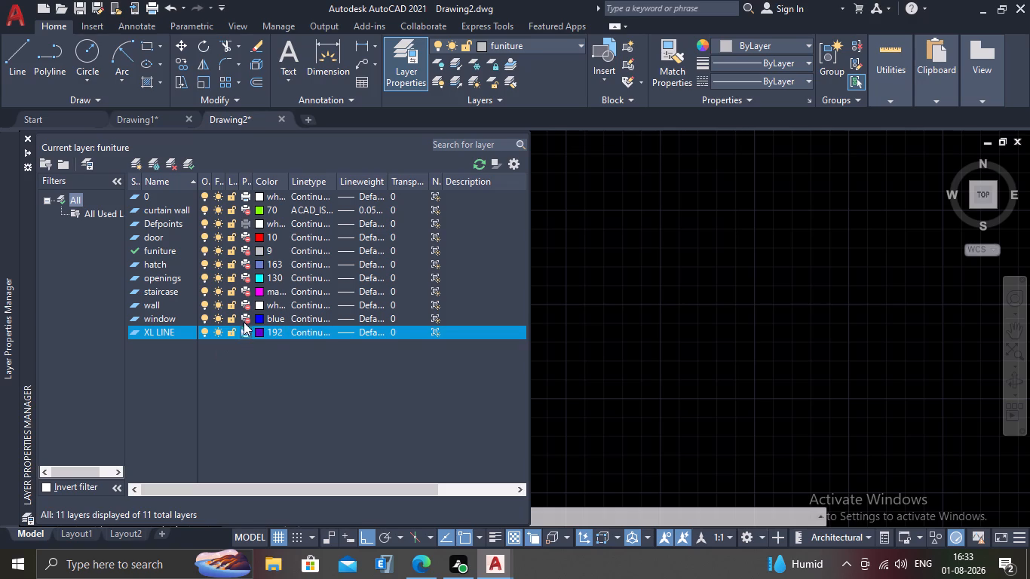
pyautogui.click(244, 320)
pyautogui.click(244, 305)
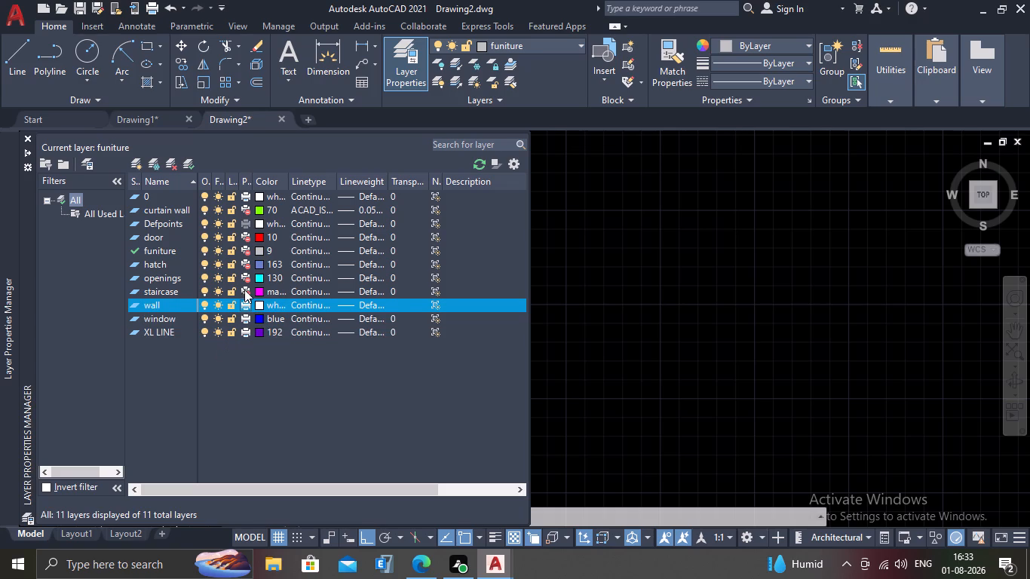
pyautogui.click(244, 289)
pyautogui.click(244, 273)
pyautogui.click(244, 264)
pyautogui.click(244, 254)
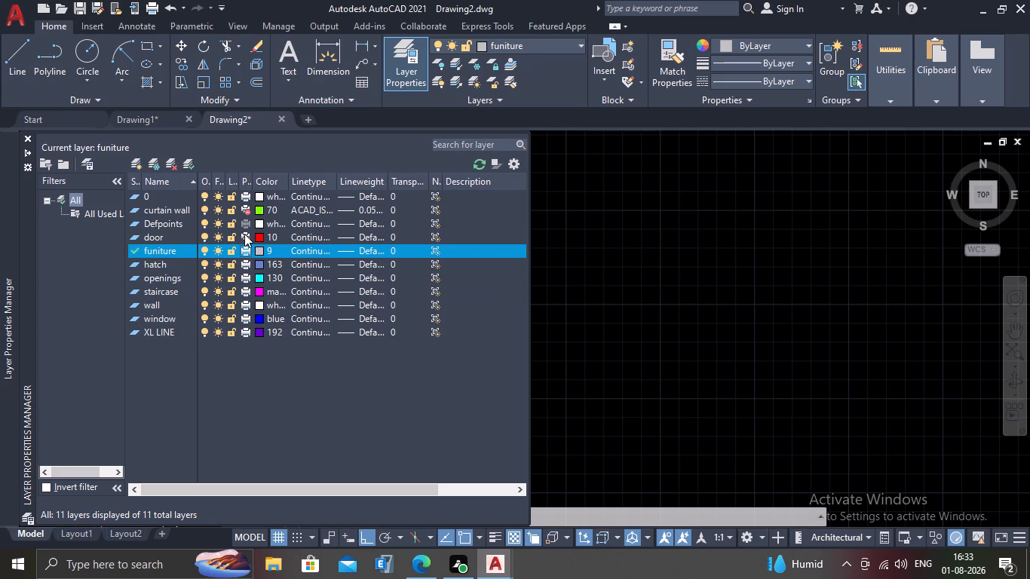
pyautogui.click(244, 234)
pyautogui.click(246, 210)
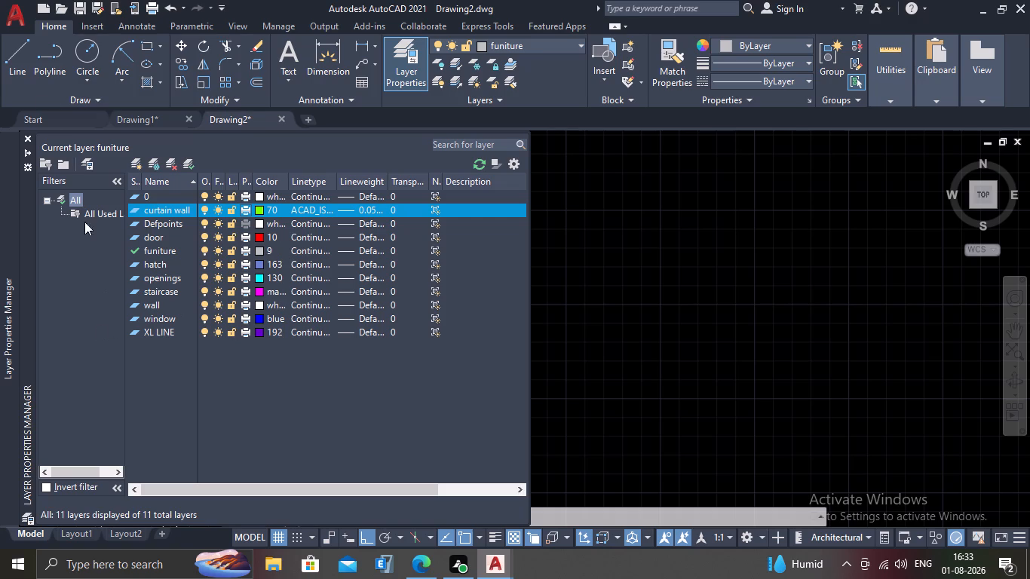
pyautogui.doubleClick(31, 138)
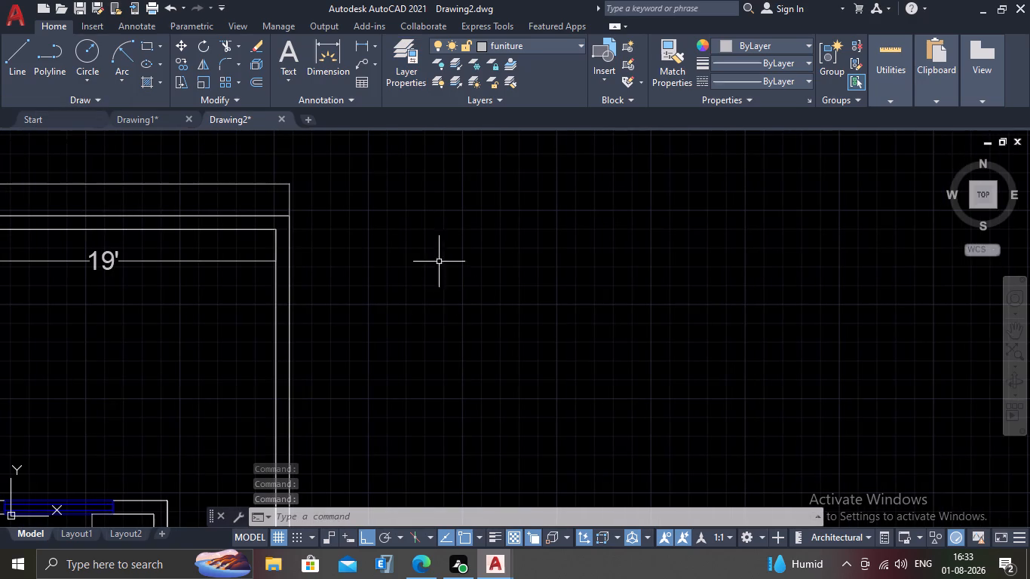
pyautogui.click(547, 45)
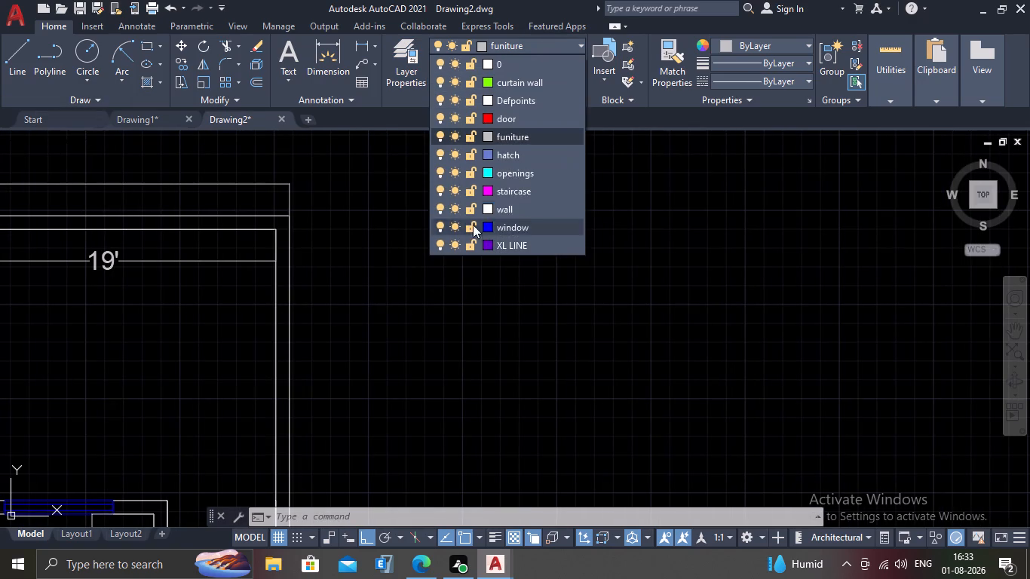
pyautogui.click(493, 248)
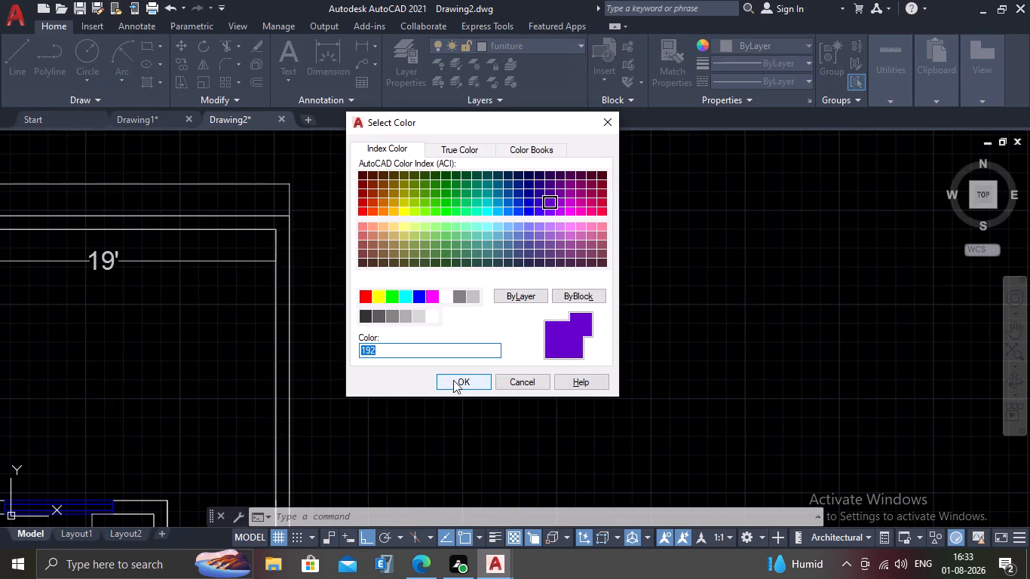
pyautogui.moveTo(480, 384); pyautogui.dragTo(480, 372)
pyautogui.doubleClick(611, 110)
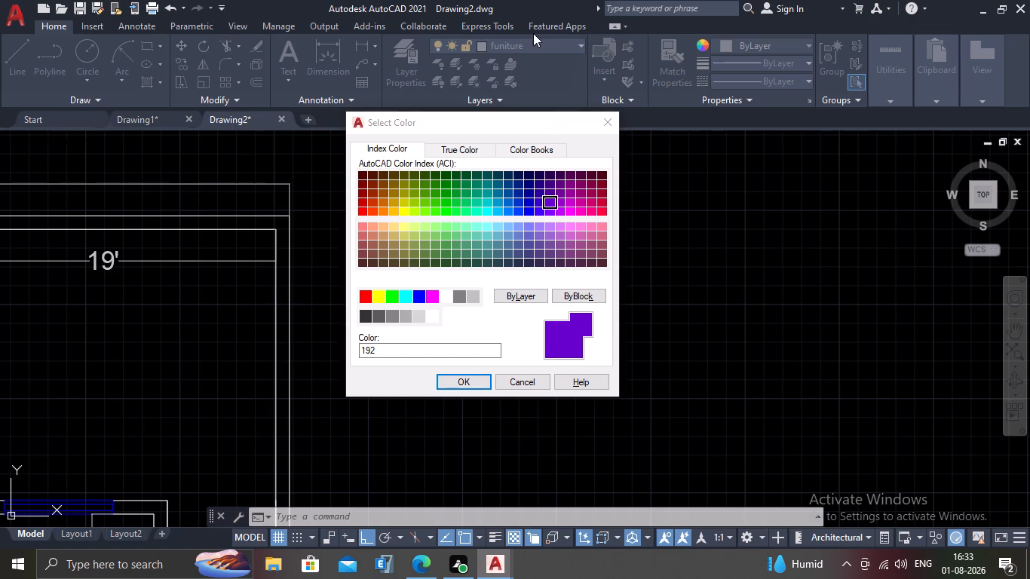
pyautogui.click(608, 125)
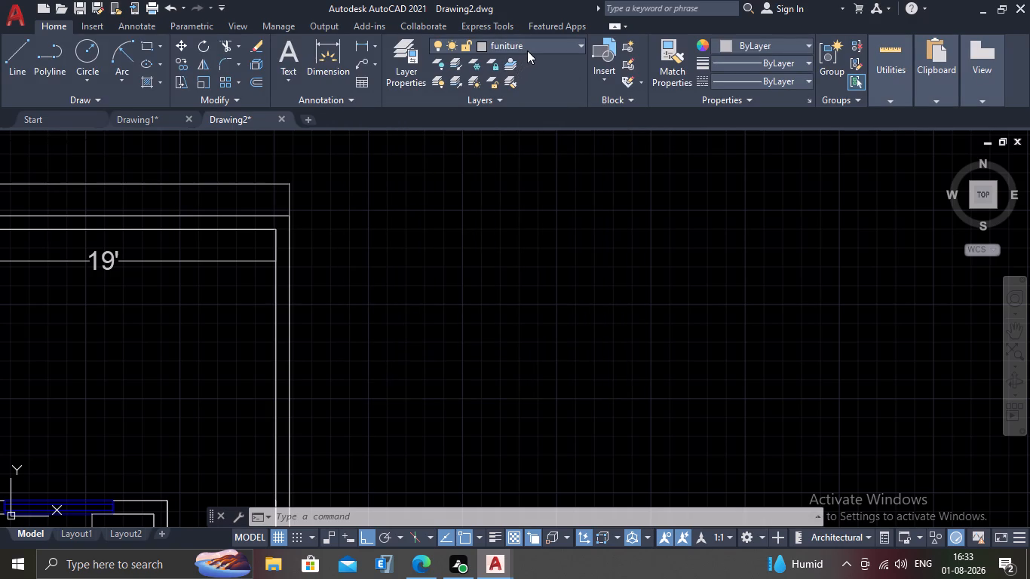
# Make XL LINE the current layer.
pyautogui.click(528, 51)
pyautogui.click(533, 239)
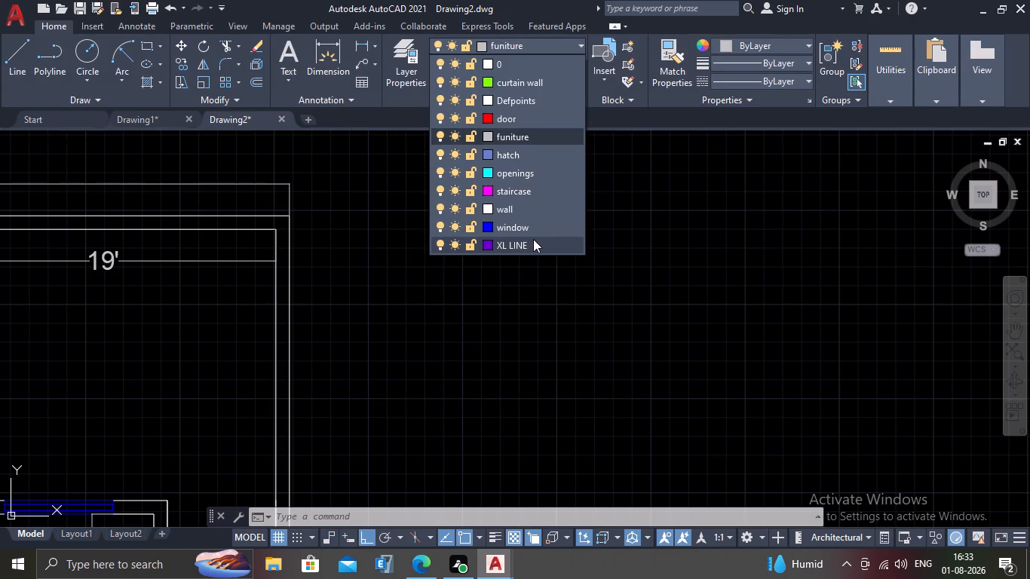
# Draw horizontal construction lines through the outer and inner upper-right corners of the plan's boundary wall.
pyautogui.write('XL')
pyautogui.press('Return')
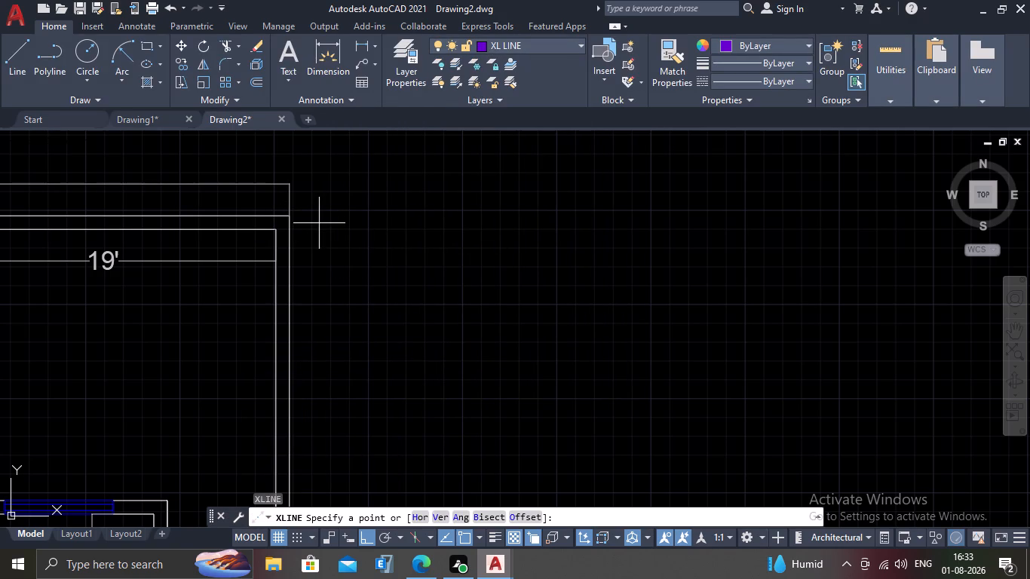
pyautogui.press('h')
pyautogui.press('Return')
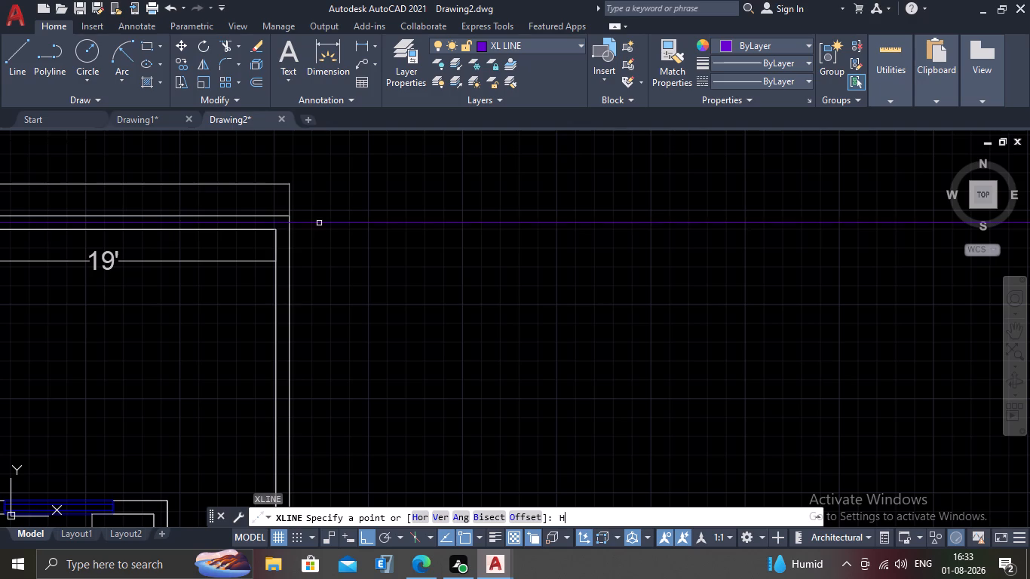
pyautogui.click(286, 213)
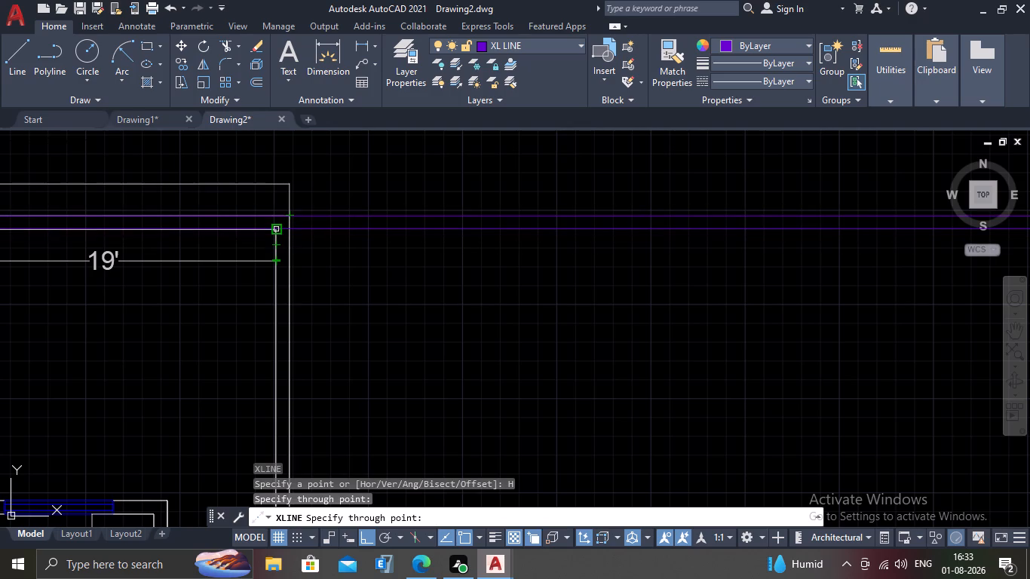
pyautogui.click(276, 229)
# Add a horizontal construction line through the lower-right outer corner of the hatched room block at the plan's top.
pyautogui.scroll(-3, 258, 331)
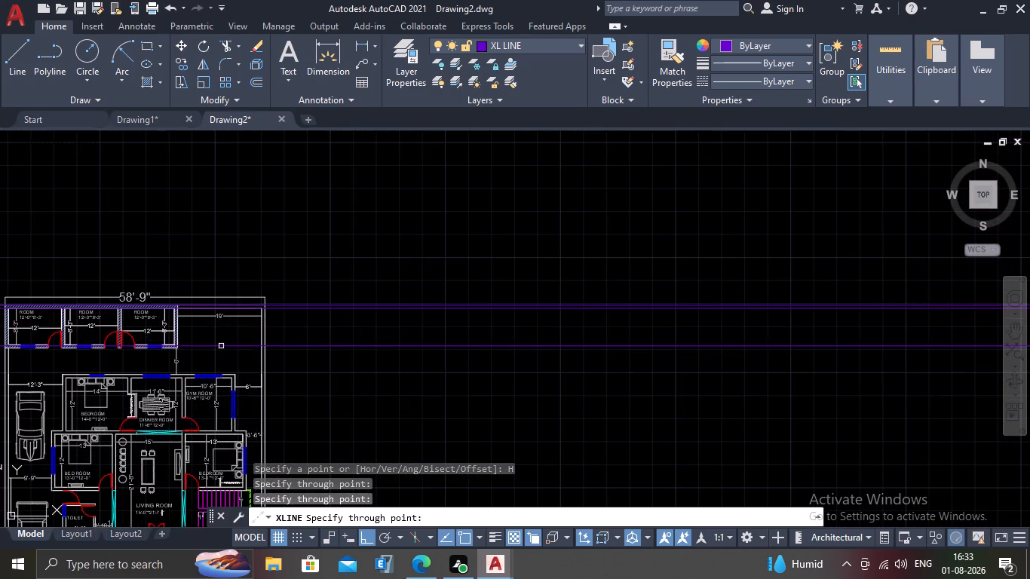
pyautogui.scroll(1, 221, 346)
pyautogui.scroll(3, 133, 363)
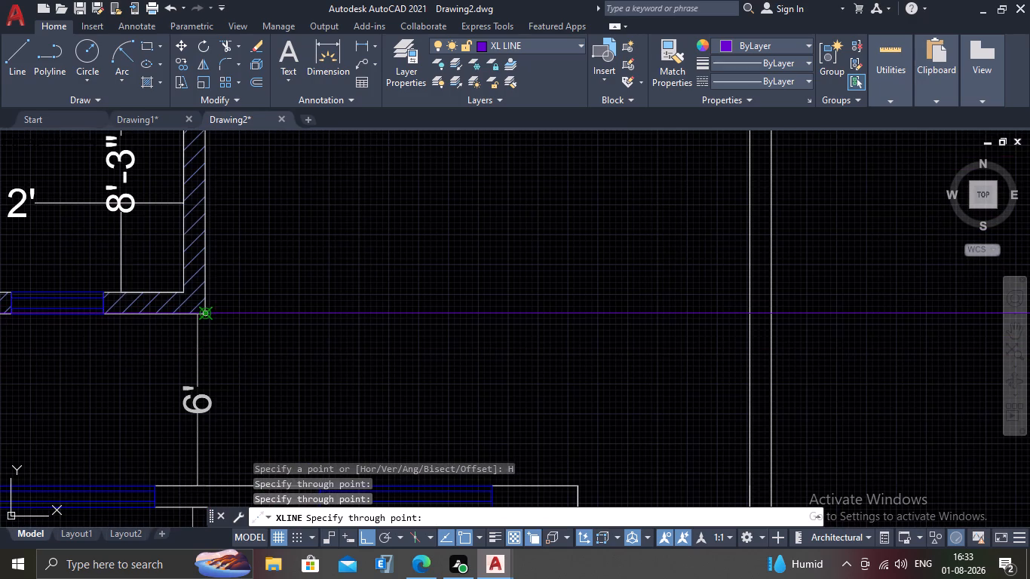
pyautogui.click(203, 316)
# Add a horizontal construction line through the upper-right outer wall corner of the gym room.
pyautogui.scroll(-3, 247, 344)
pyautogui.moveTo(321, 351); pyautogui.dragTo(318, 258, button='middle')
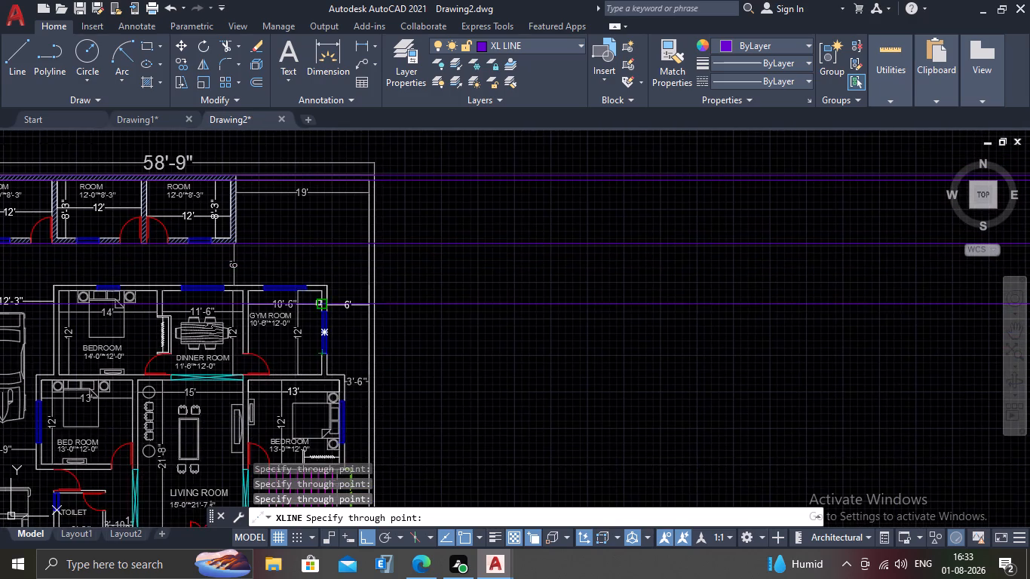
pyautogui.scroll(1, 318, 310)
pyautogui.scroll(3, 329, 243)
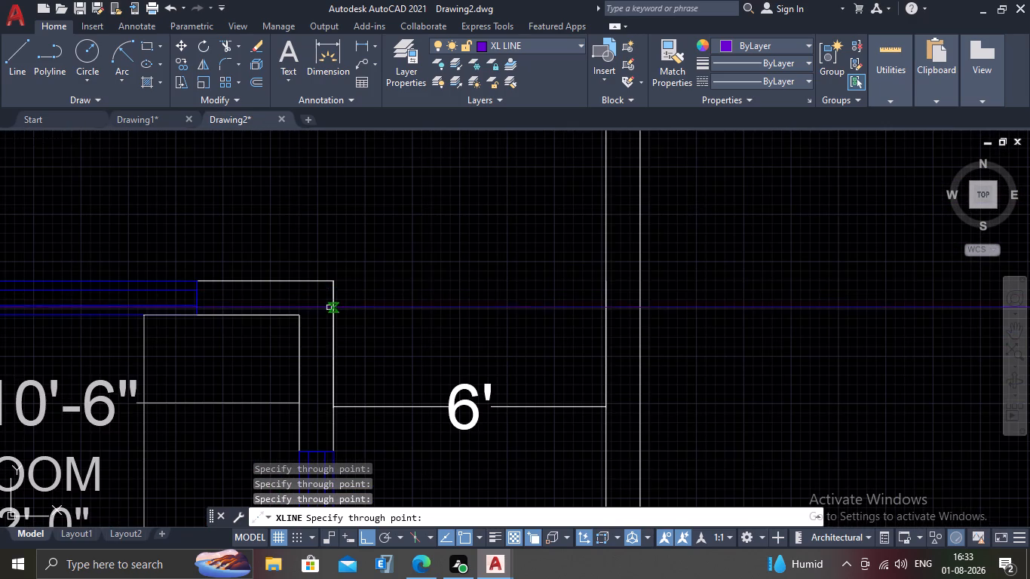
pyautogui.click(337, 283)
pyautogui.scroll(-3, 348, 300)
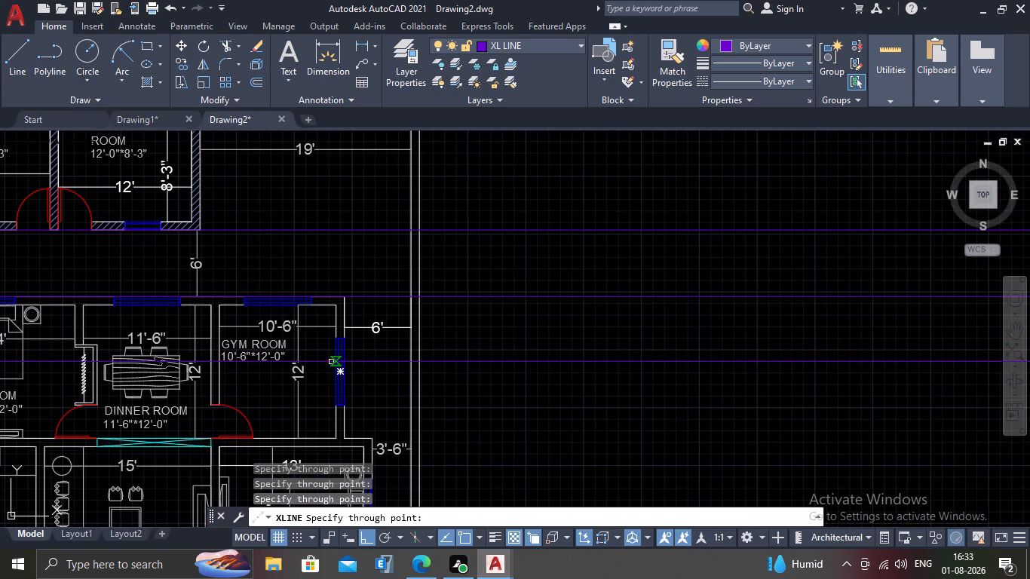
# Add a horizontal construction line through the upper-right outer corner of the bedroom just below the gym room.
pyautogui.moveTo(334, 363); pyautogui.dragTo(306, 240, button='middle')
pyautogui.scroll(2, 329, 340)
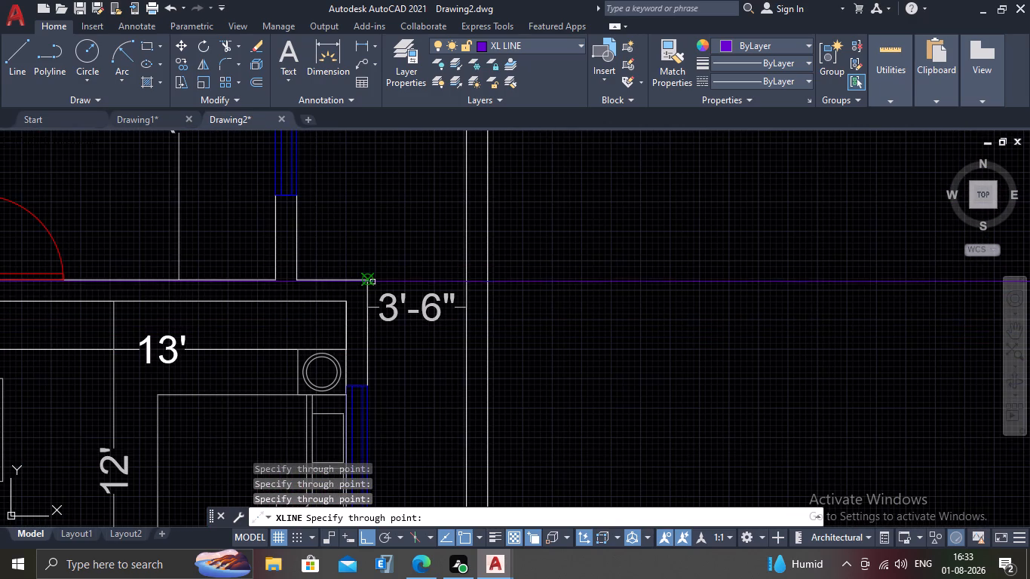
pyautogui.click(367, 281)
# Add horizontal construction lines through the upper-right and lower-right outer corners of the staircase's dashed green outline.
pyautogui.scroll(1, 360, 351)
pyautogui.scroll(-2, 360, 351)
pyautogui.moveTo(374, 374); pyautogui.dragTo(361, 269, button='middle')
pyautogui.scroll(-2, 369, 275)
pyautogui.scroll(3, 374, 382)
pyautogui.scroll(2, 330, 259)
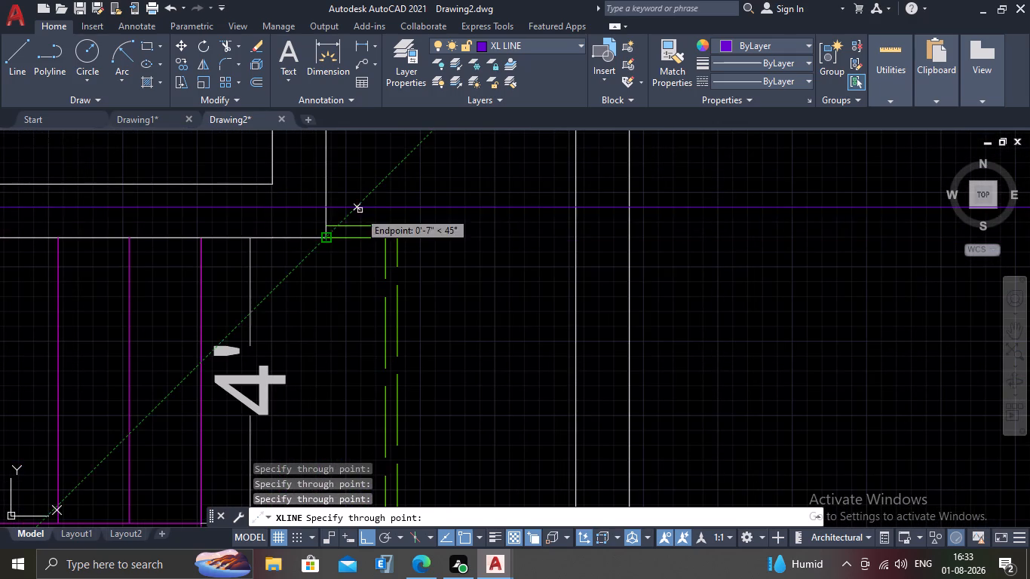
pyautogui.click(403, 225)
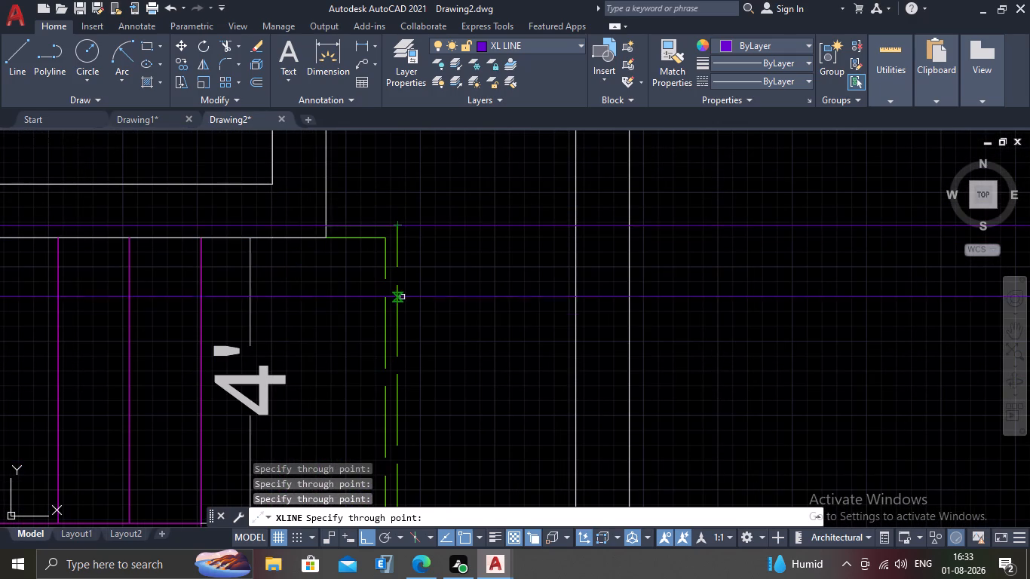
pyautogui.scroll(1, 394, 321)
pyautogui.scroll(-1, 391, 351)
pyautogui.scroll(-2, 390, 424)
pyautogui.moveTo(391, 230); pyautogui.dragTo(400, 109, button='middle')
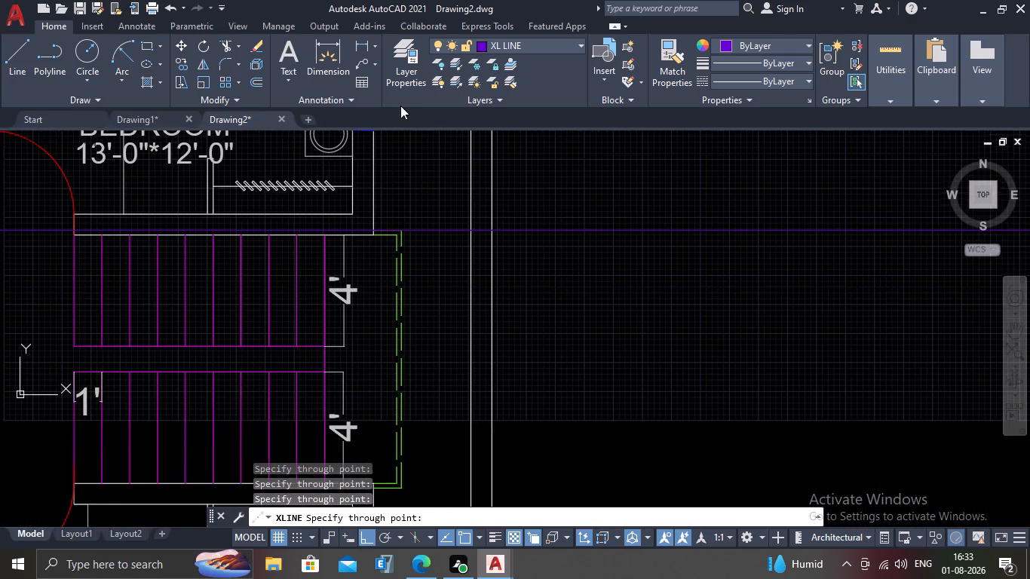
pyautogui.scroll(1, 395, 208)
pyautogui.scroll(-2, 395, 226)
pyautogui.scroll(4, 398, 406)
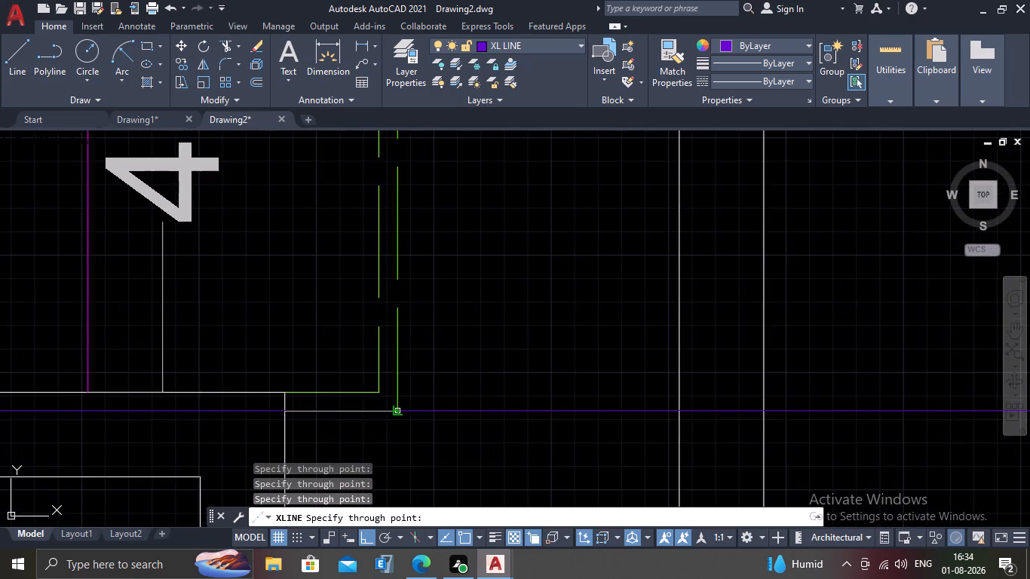
pyautogui.click(400, 410)
# Add horizontal construction lines through both ends of the right-hand window of the bedroom below the staircase.
pyautogui.scroll(-3, 413, 378)
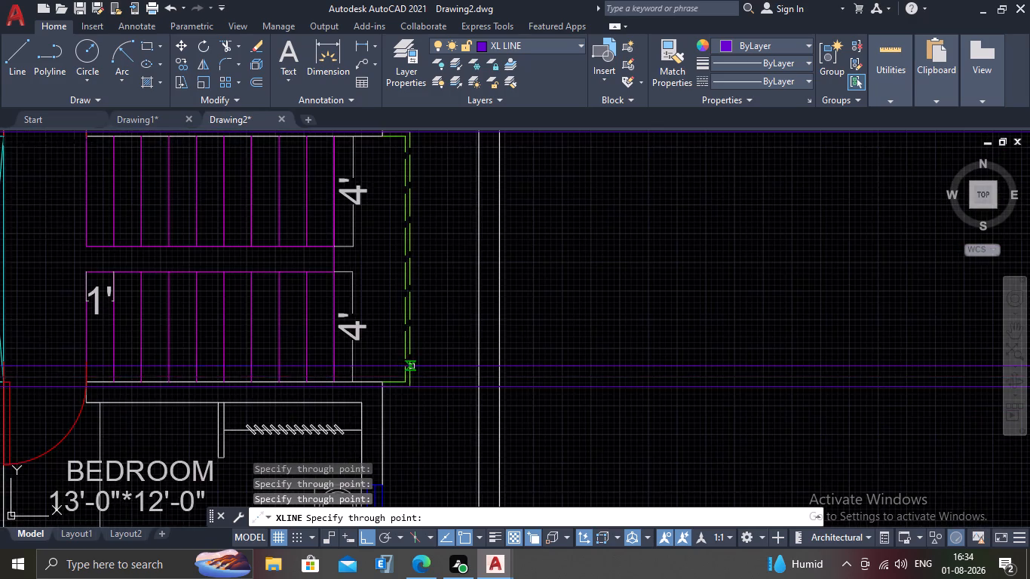
pyautogui.scroll(-3, 410, 391)
pyautogui.moveTo(445, 442); pyautogui.dragTo(396, 213, button='middle')
pyautogui.scroll(2, 403, 308)
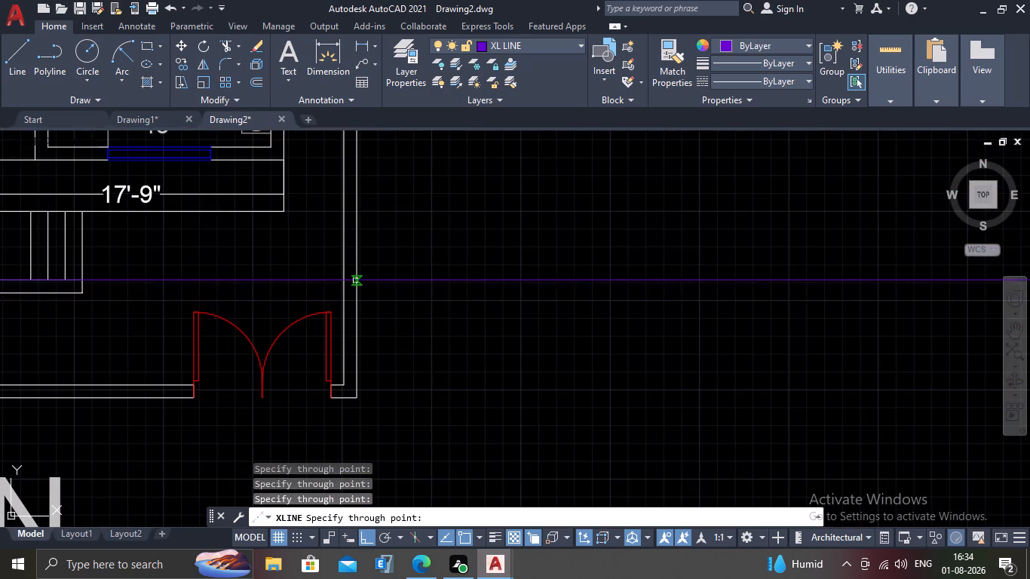
pyautogui.scroll(-2, 354, 280)
pyautogui.moveTo(322, 216); pyautogui.dragTo(333, 300, button='middle')
pyautogui.scroll(2, 345, 237)
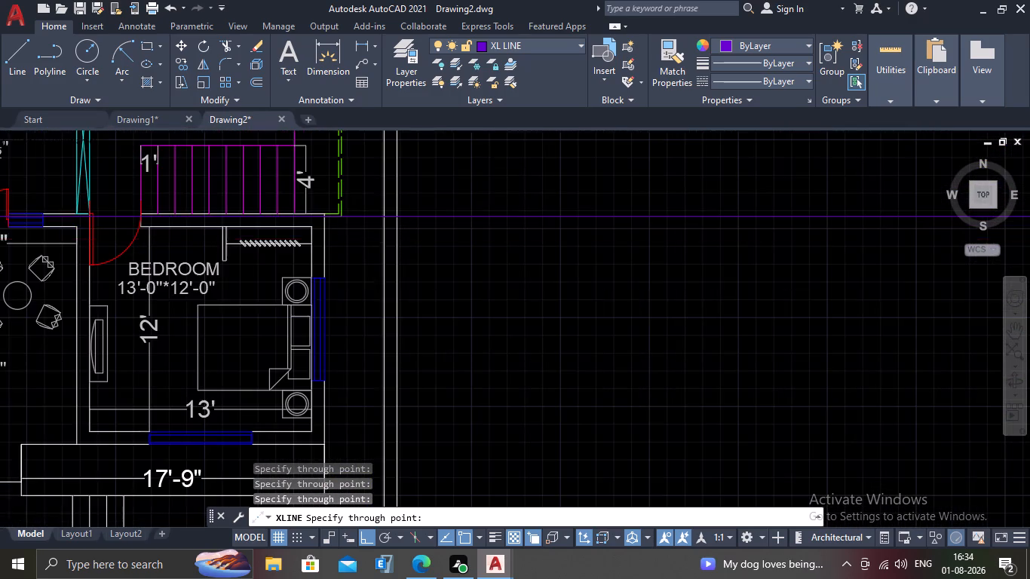
pyautogui.scroll(1, 331, 300)
pyautogui.moveTo(323, 265); pyautogui.dragTo(321, 276)
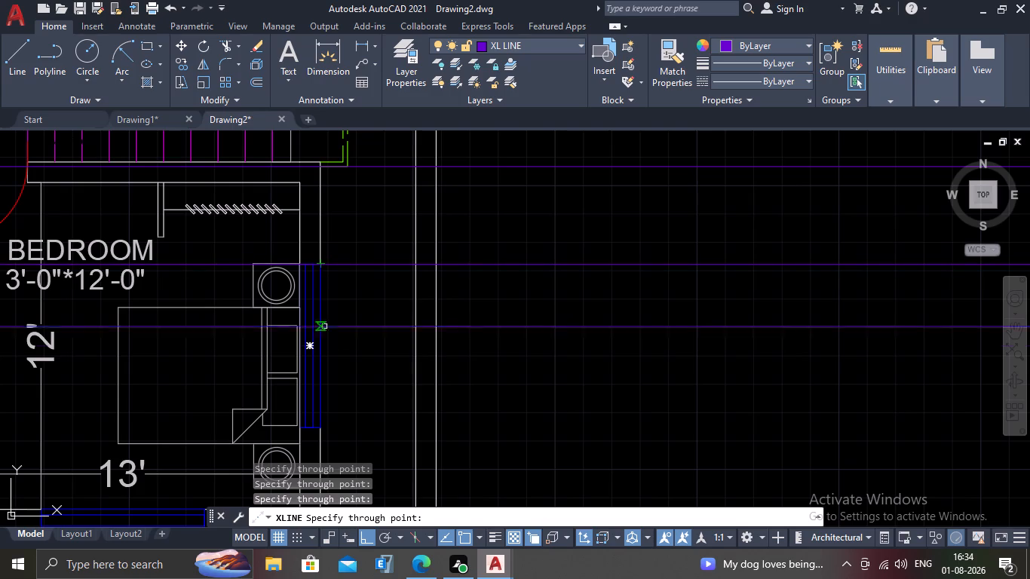
pyautogui.click(320, 427)
# Add horizontal construction lines through the lower-right and upper-right corners of the 17'-9" strip below the bedroom, and finish the construction lines.
pyautogui.scroll(-2, 348, 367)
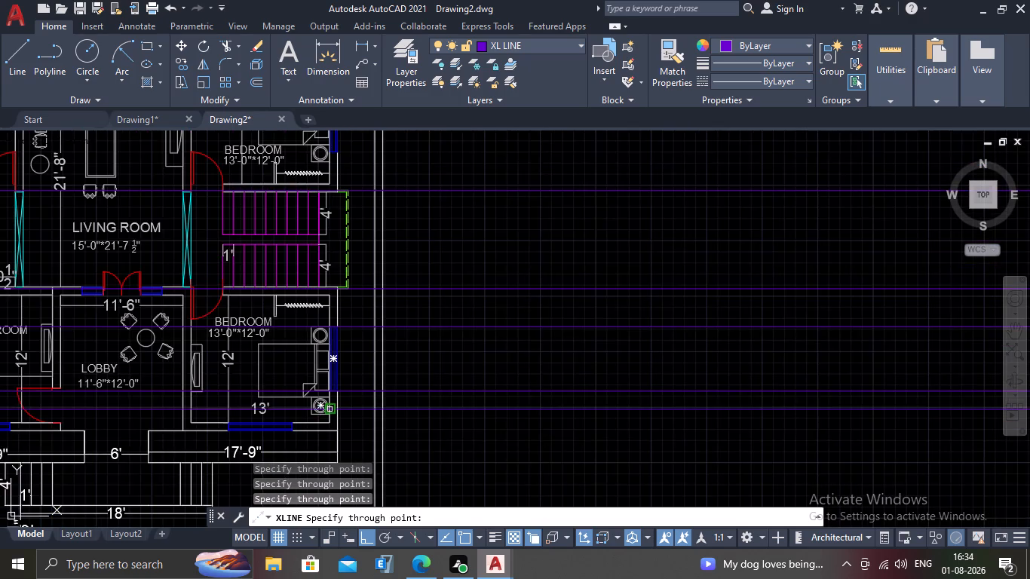
pyautogui.moveTo(333, 414); pyautogui.dragTo(333, 260, button='middle')
pyautogui.scroll(2, 336, 337)
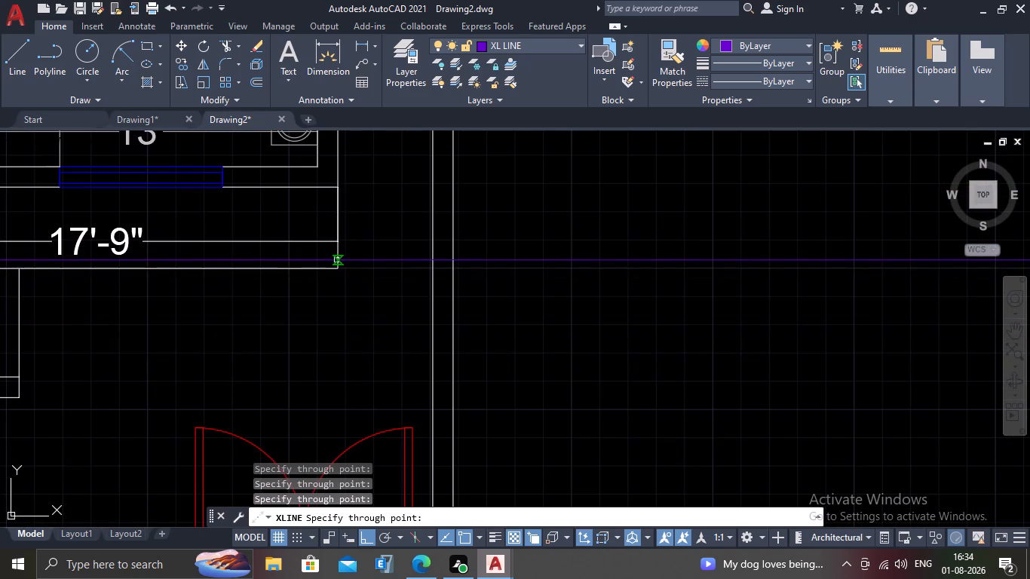
pyautogui.scroll(-1, 338, 268)
pyautogui.click(340, 268)
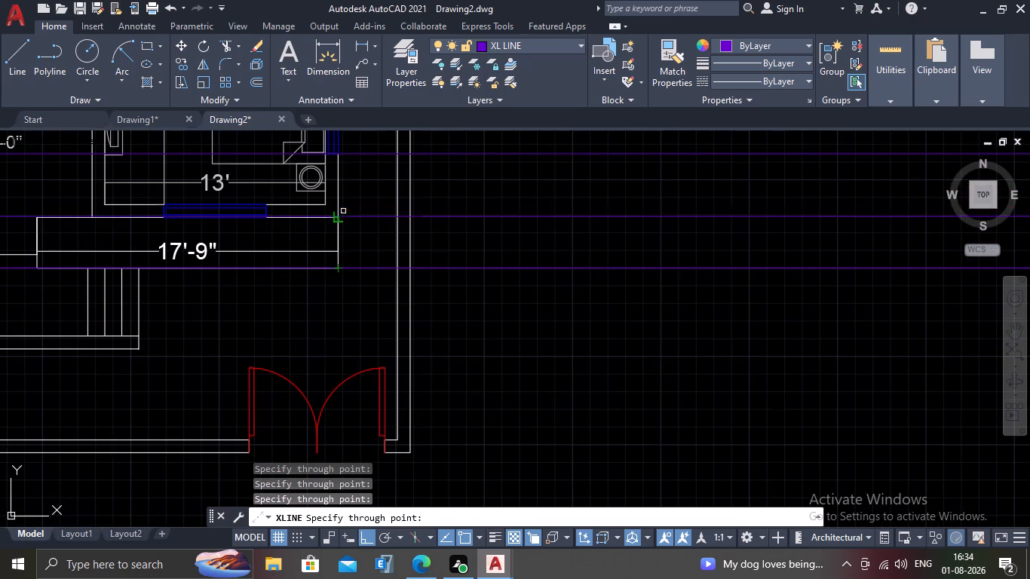
pyautogui.click(342, 216)
pyautogui.scroll(-1, 364, 355)
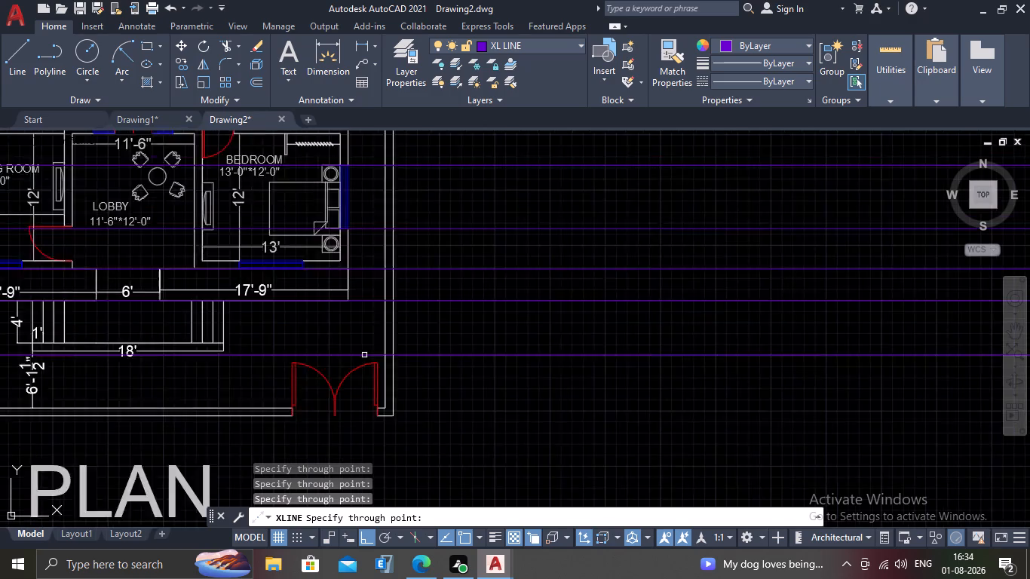
pyautogui.scroll(-1, 364, 355)
pyautogui.moveTo(358, 362); pyautogui.dragTo(381, 308, button='middle')
pyautogui.scroll(2, 311, 298)
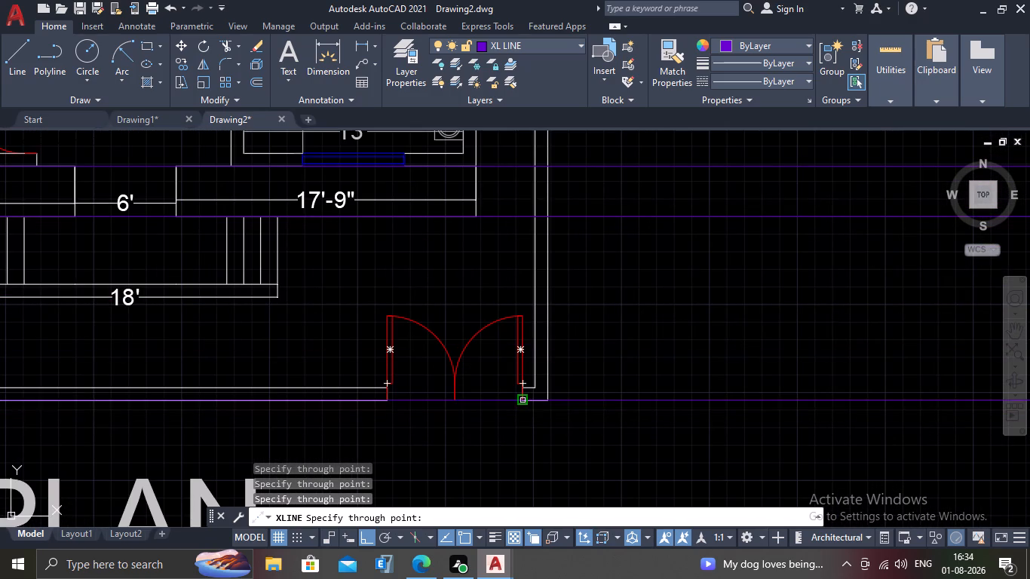
pyautogui.press('Escape')
# Delete the horizontal construction line passing through the boundary wall's inner upper-right corner.
pyautogui.scroll(-4, 508, 409)
pyautogui.scroll(1, 531, 226)
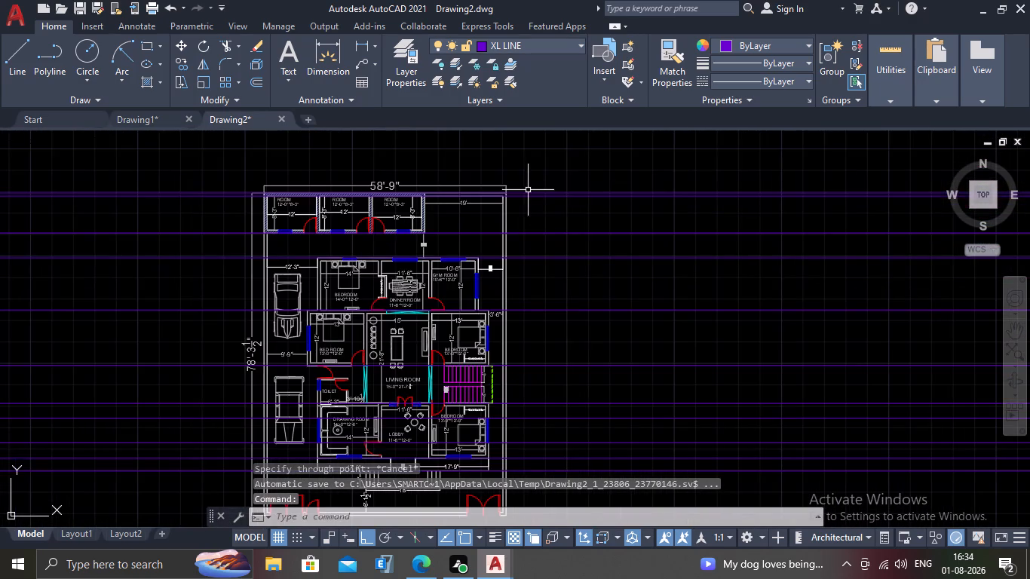
pyautogui.scroll(4, 527, 189)
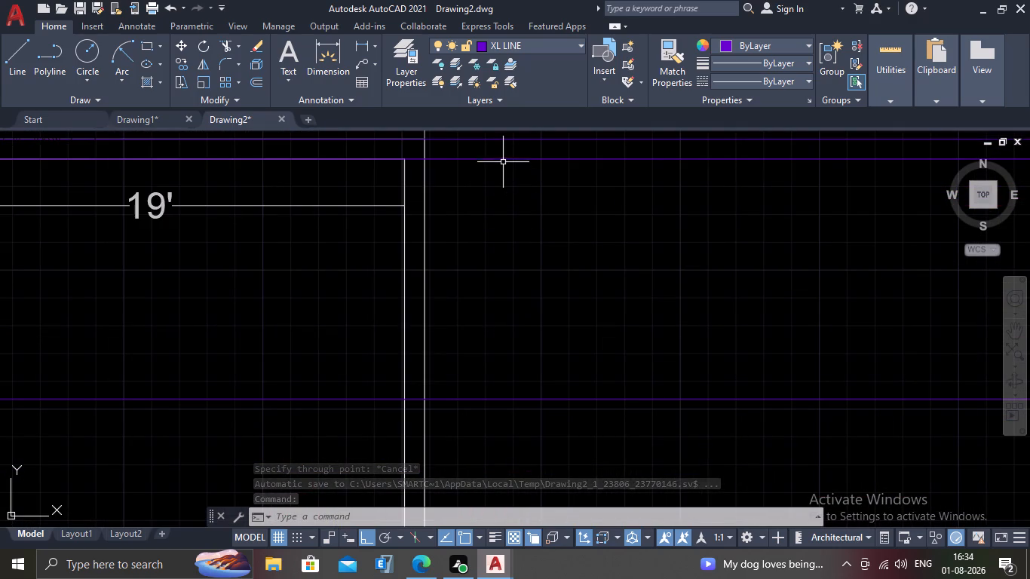
pyautogui.click(503, 160)
pyautogui.press('Delete')
pyautogui.scroll(-2, 507, 198)
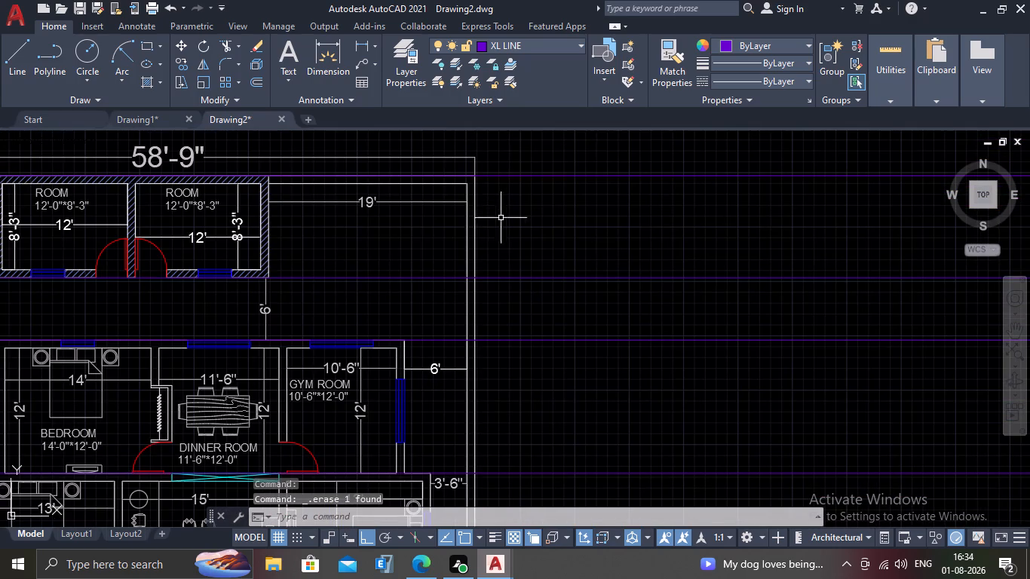
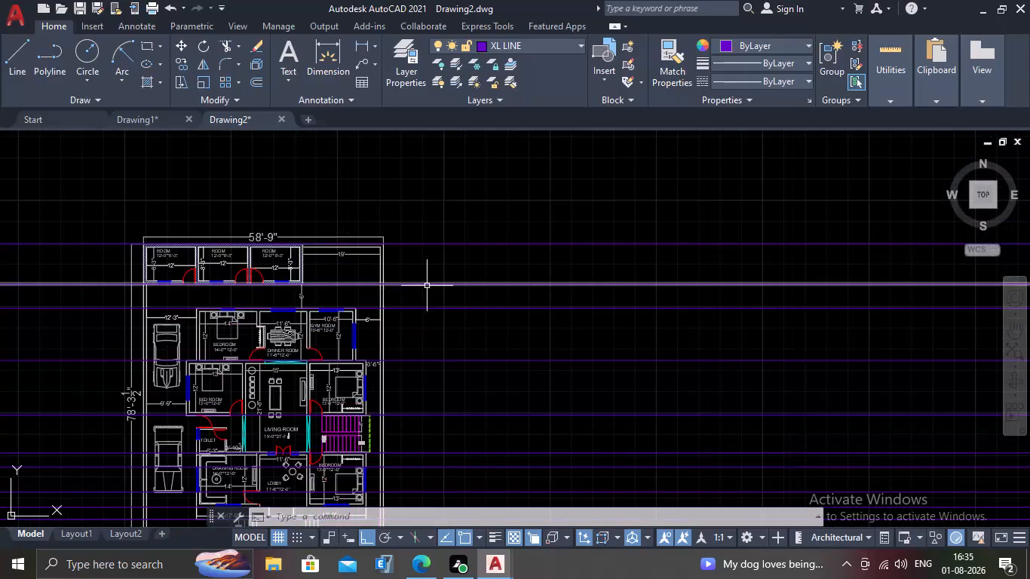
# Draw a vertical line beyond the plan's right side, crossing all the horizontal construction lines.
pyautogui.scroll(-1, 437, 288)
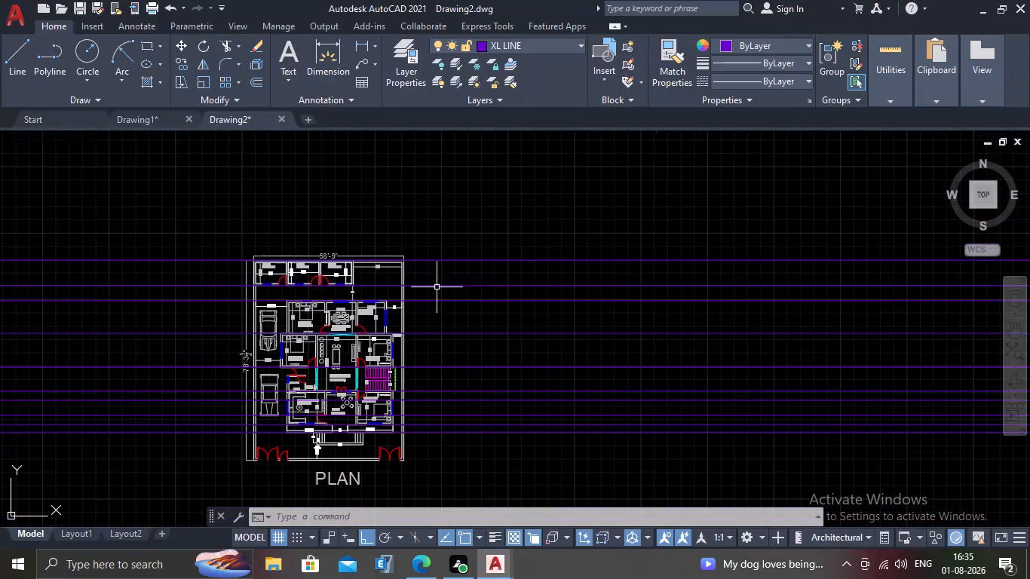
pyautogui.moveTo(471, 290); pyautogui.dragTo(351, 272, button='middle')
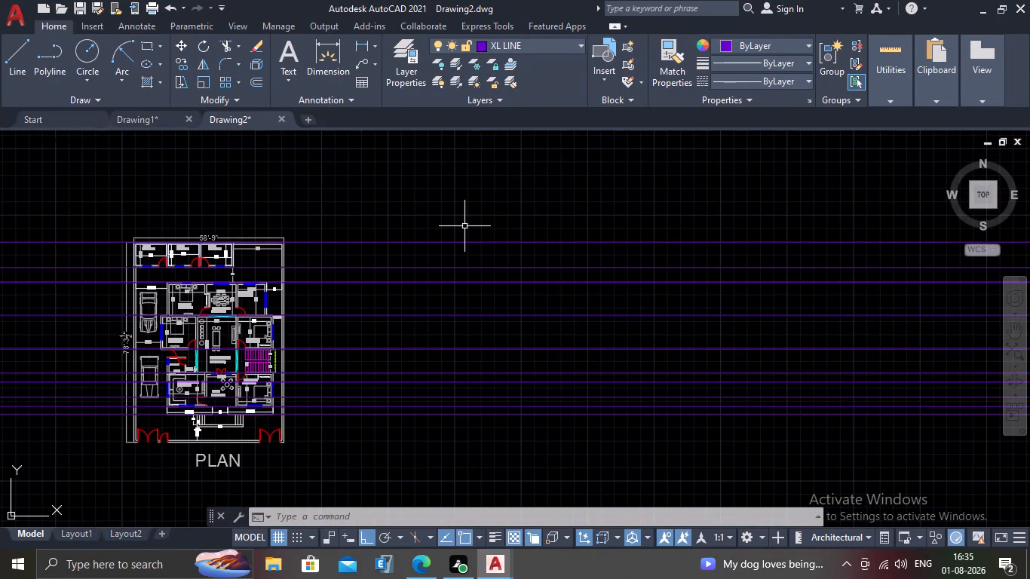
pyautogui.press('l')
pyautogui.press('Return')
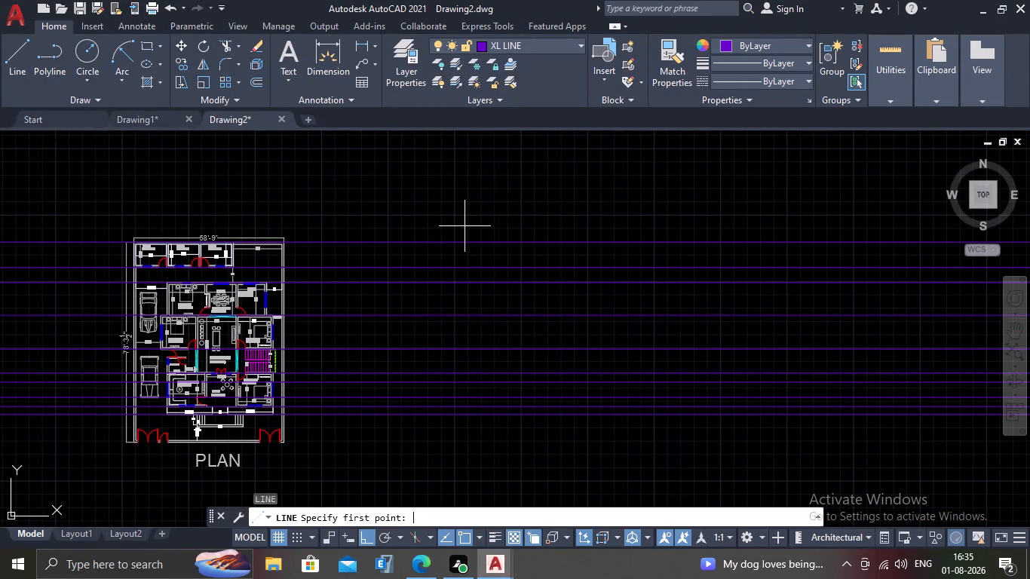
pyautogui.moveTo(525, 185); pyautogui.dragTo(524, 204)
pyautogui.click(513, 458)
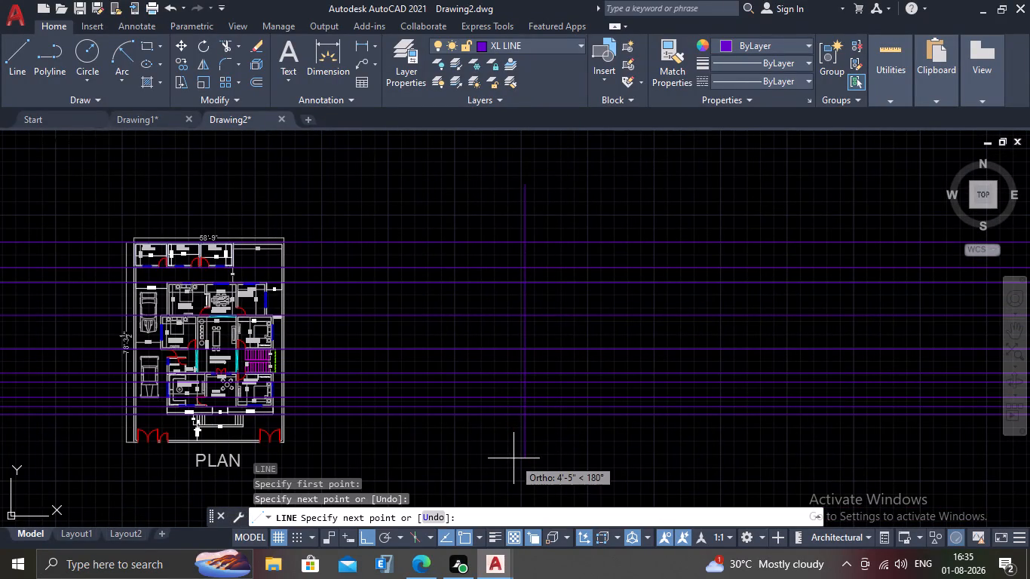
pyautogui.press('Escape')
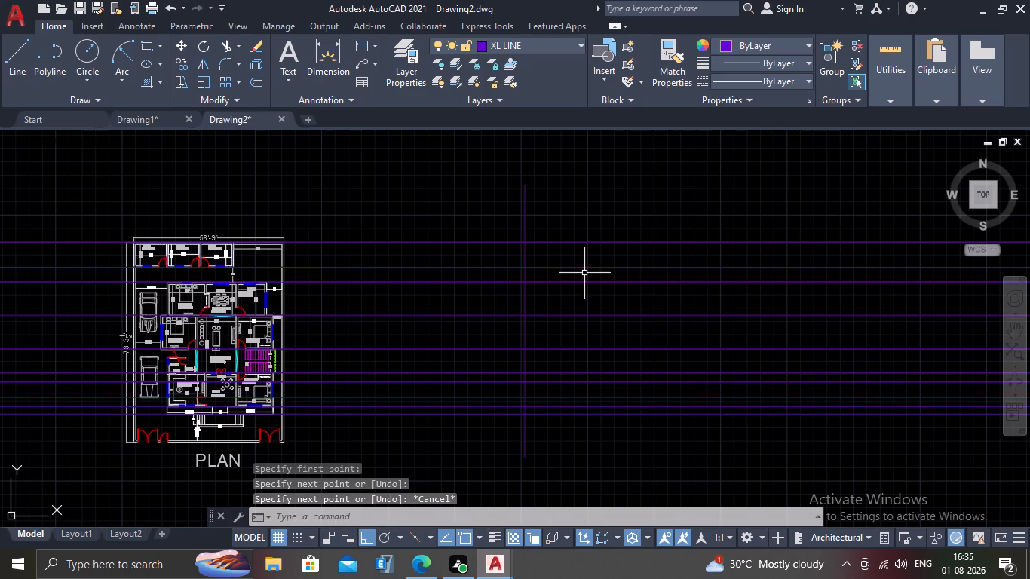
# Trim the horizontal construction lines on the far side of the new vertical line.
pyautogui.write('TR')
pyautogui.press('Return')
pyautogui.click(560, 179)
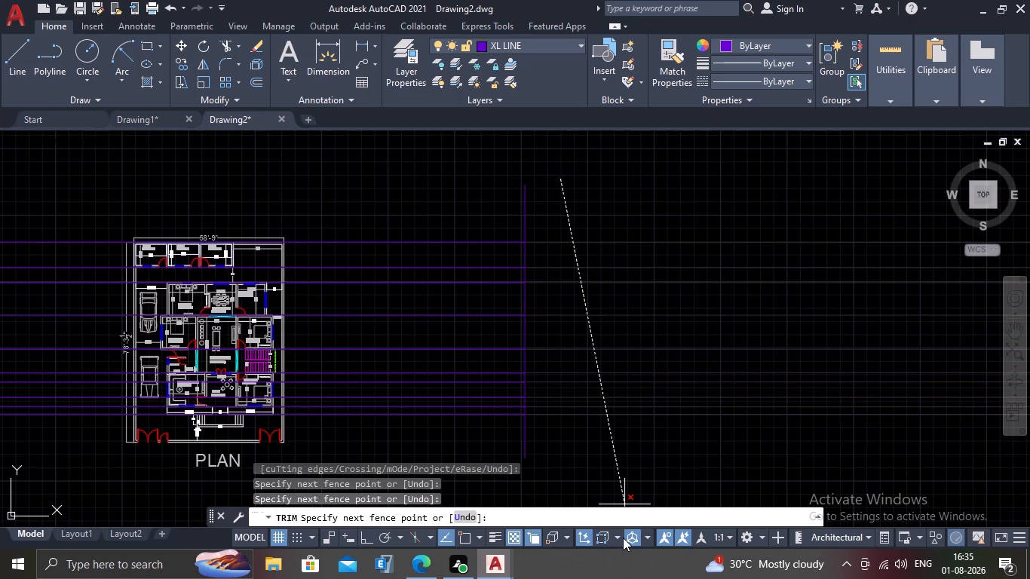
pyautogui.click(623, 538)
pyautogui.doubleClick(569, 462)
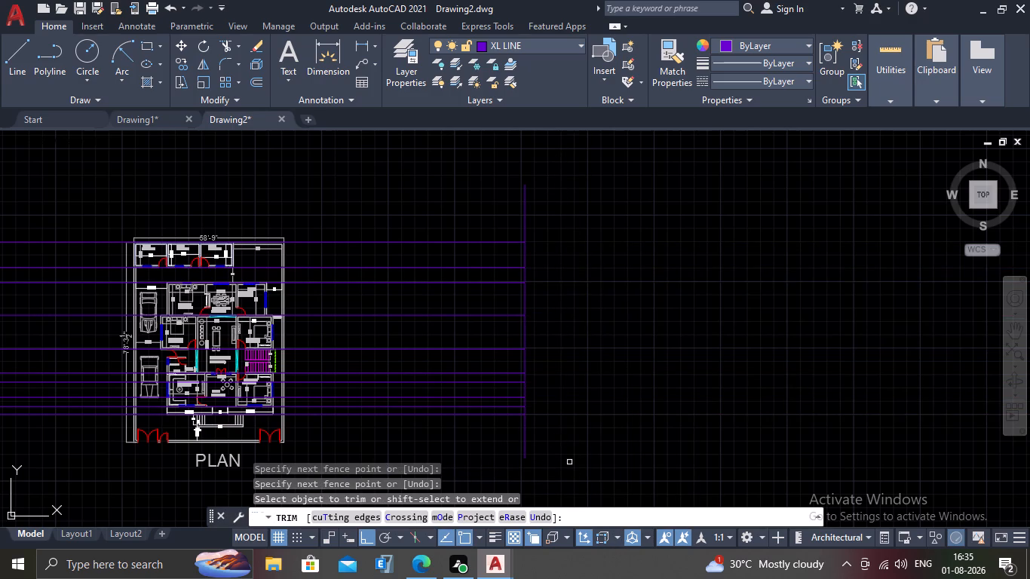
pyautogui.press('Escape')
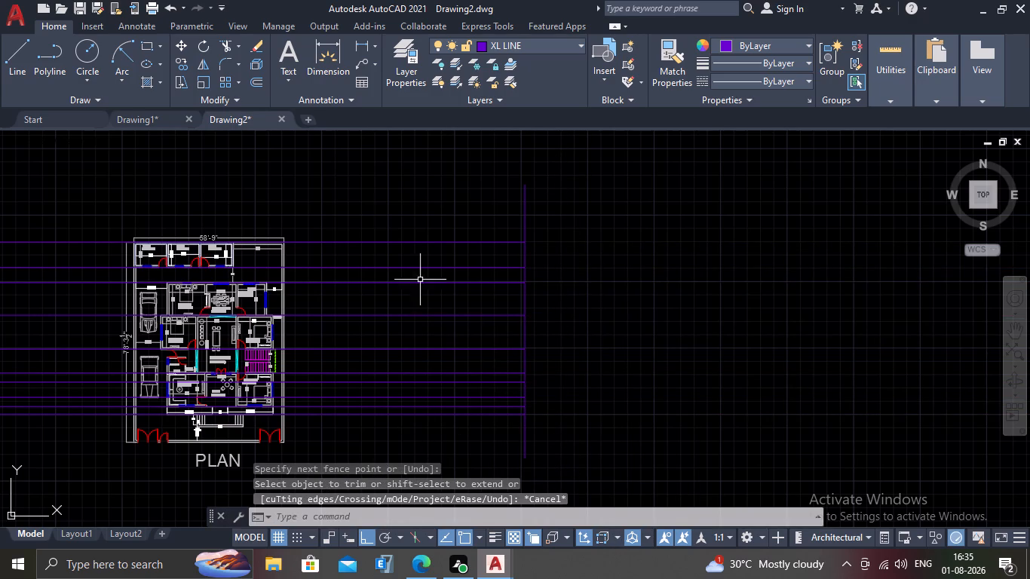
# Draw two more vertical lines across all the construction lines, one midway and one nearer the plan's right boundary wall.
pyautogui.press('l')
pyautogui.press('Return')
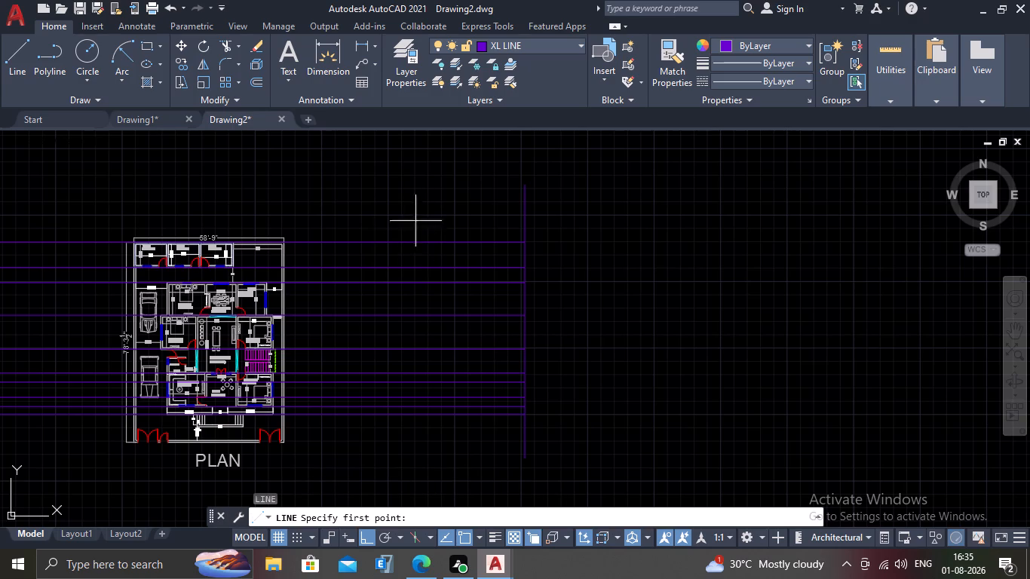
pyautogui.click(466, 207)
pyautogui.click(474, 456)
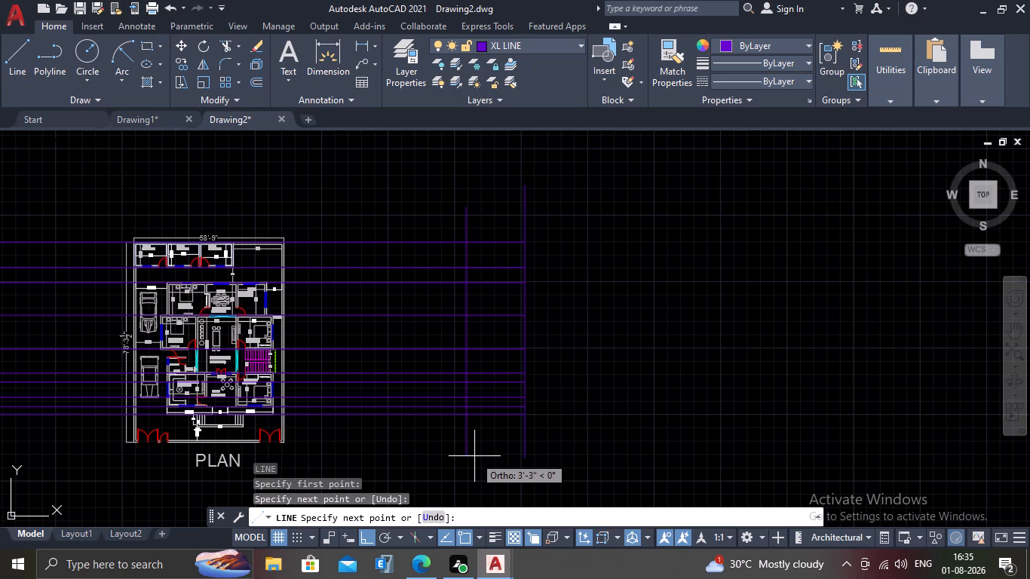
pyautogui.press('Escape')
pyautogui.press('l')
pyautogui.press('Return')
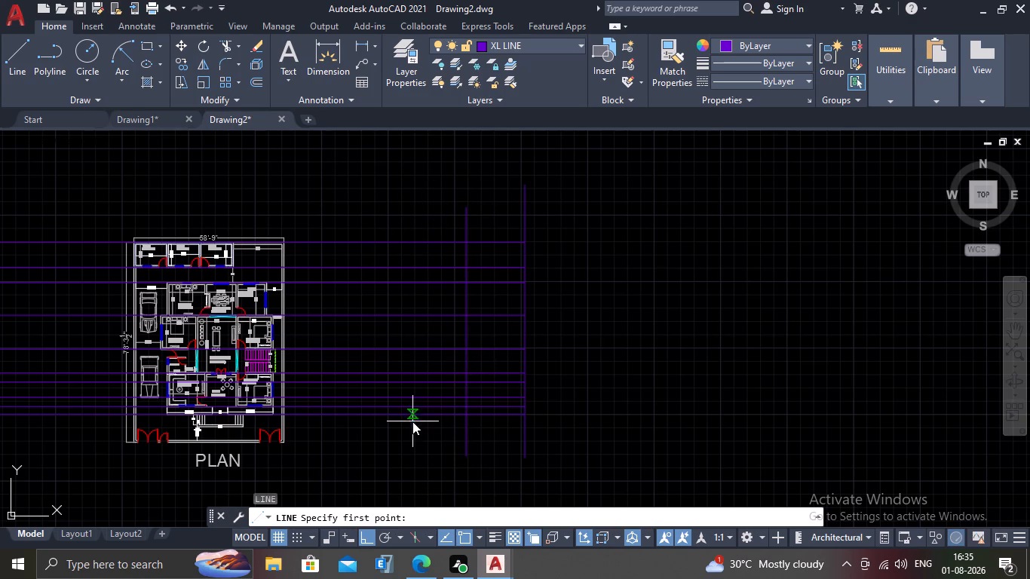
pyautogui.click(353, 199)
pyautogui.doubleClick(357, 473)
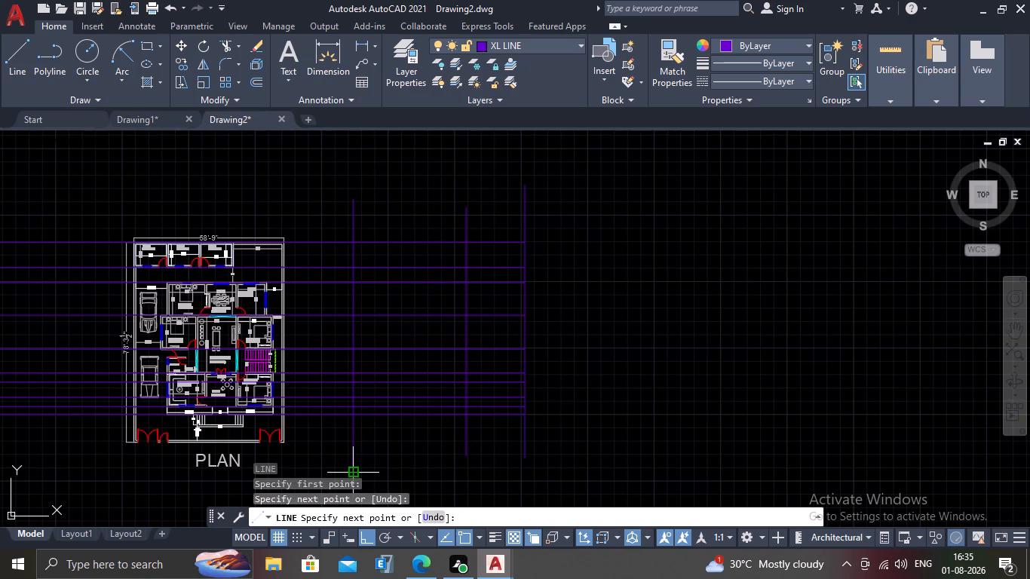
pyautogui.press('Escape')
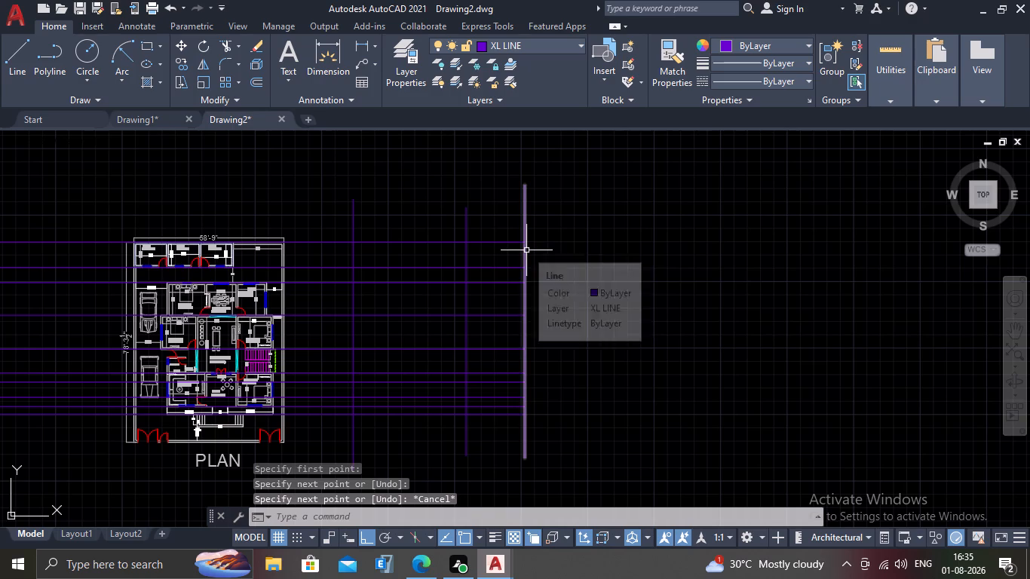
# Trim the construction lines back to the middle vertical line and remove the outermost vertical line with the Trim tool.
pyautogui.write('TR')
pyautogui.press('Return')
pyautogui.click(495, 218)
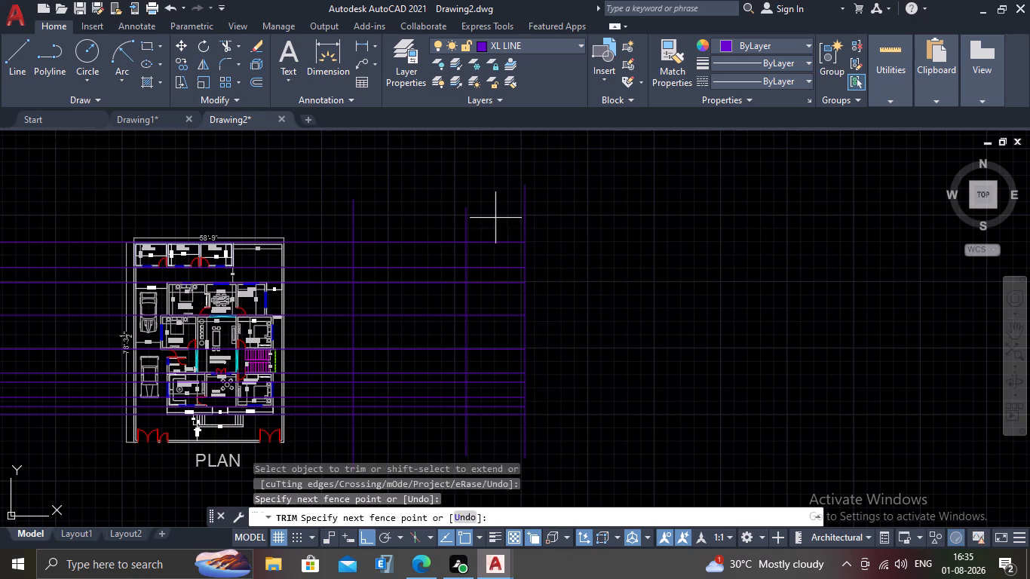
pyautogui.click(498, 443)
pyautogui.moveTo(513, 383); pyautogui.dragTo(514, 383)
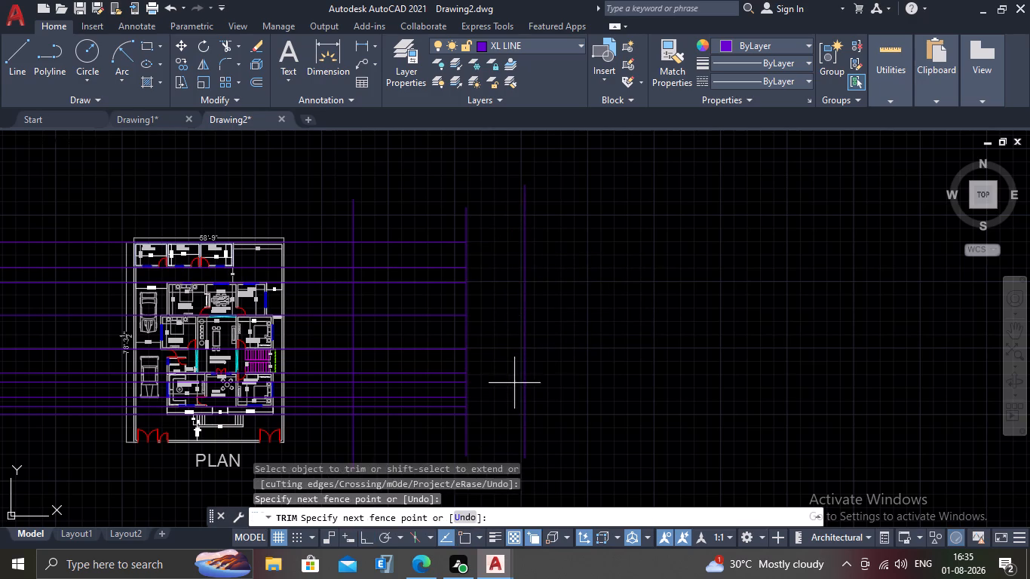
pyautogui.moveTo(514, 383); pyautogui.dragTo(520, 383)
pyautogui.click(658, 394)
# Trim the construction lines between the plan's right boundary wall and the nearest vertical line.
pyautogui.click(320, 227)
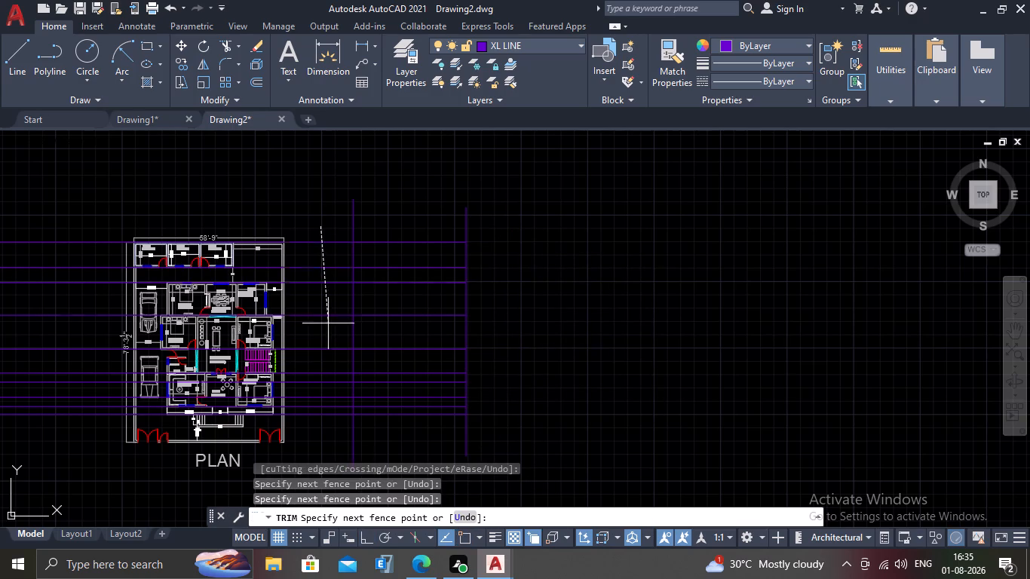
pyautogui.click(319, 440)
pyautogui.press('BackSpace')
pyautogui.scroll(-1, 320, 441)
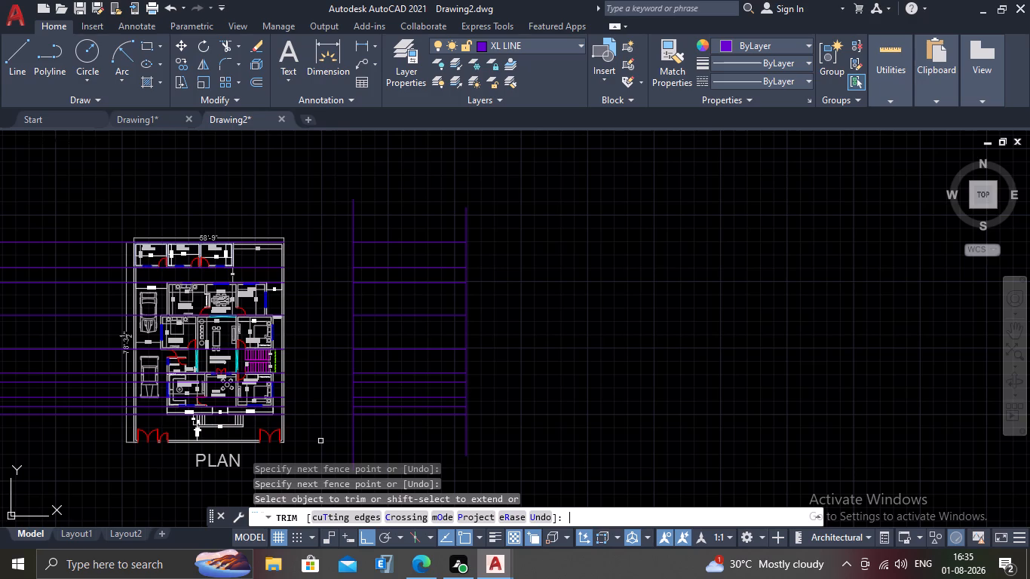
pyautogui.moveTo(173, 393); pyautogui.dragTo(620, 418, button='middle')
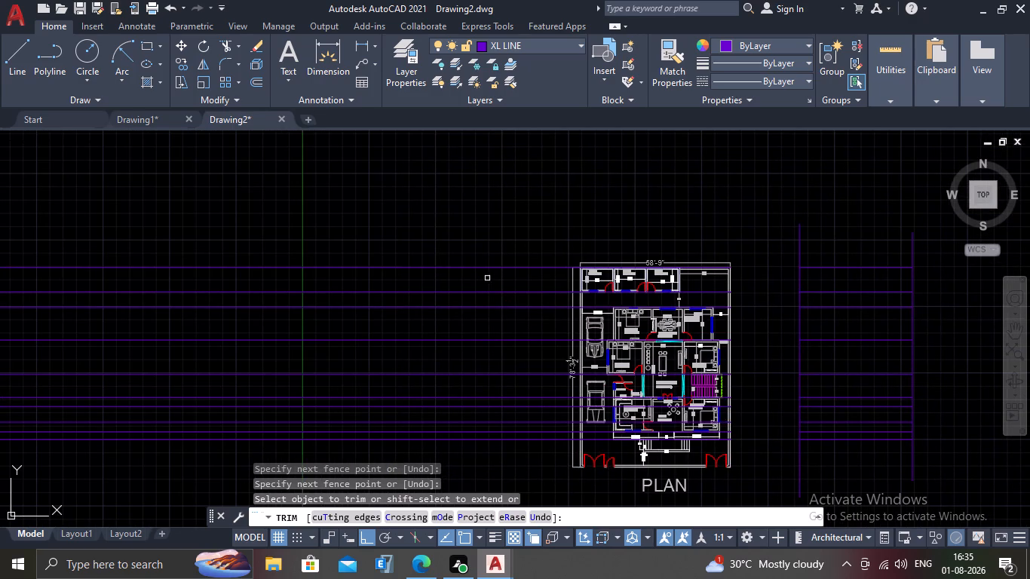
pyautogui.press('Escape')
# Delete the leftover construction lines that run through the plan and extend beyond its left side.
pyautogui.moveTo(492, 225); pyautogui.dragTo(487, 272)
pyautogui.click(475, 471)
pyautogui.press('Delete')
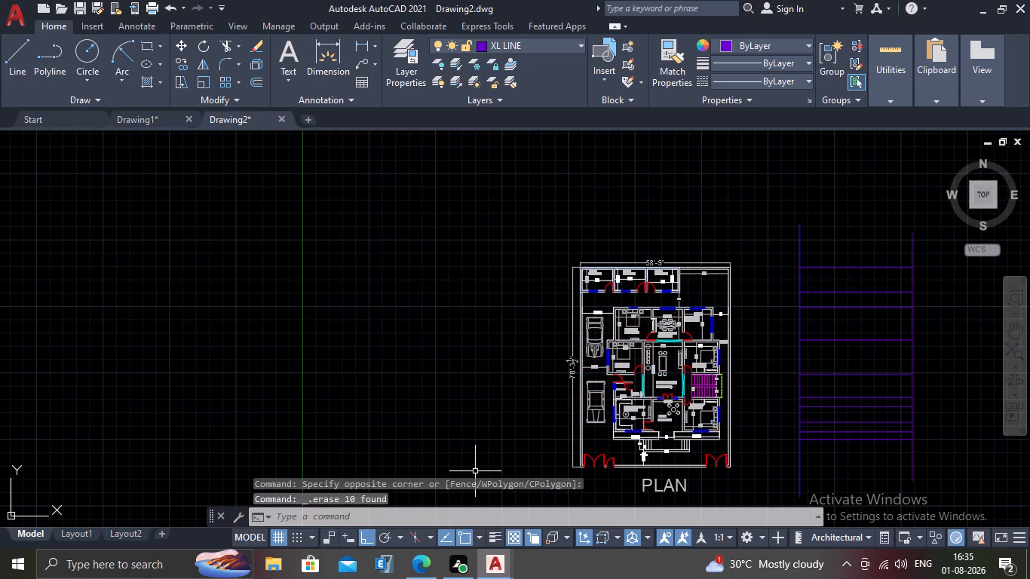
# Change to the east side view and return to the top view with the east side facing down.
pyautogui.scroll(-1, 511, 405)
pyautogui.moveTo(635, 375); pyautogui.dragTo(590, 306, button='middle')
pyautogui.scroll(1, 667, 263)
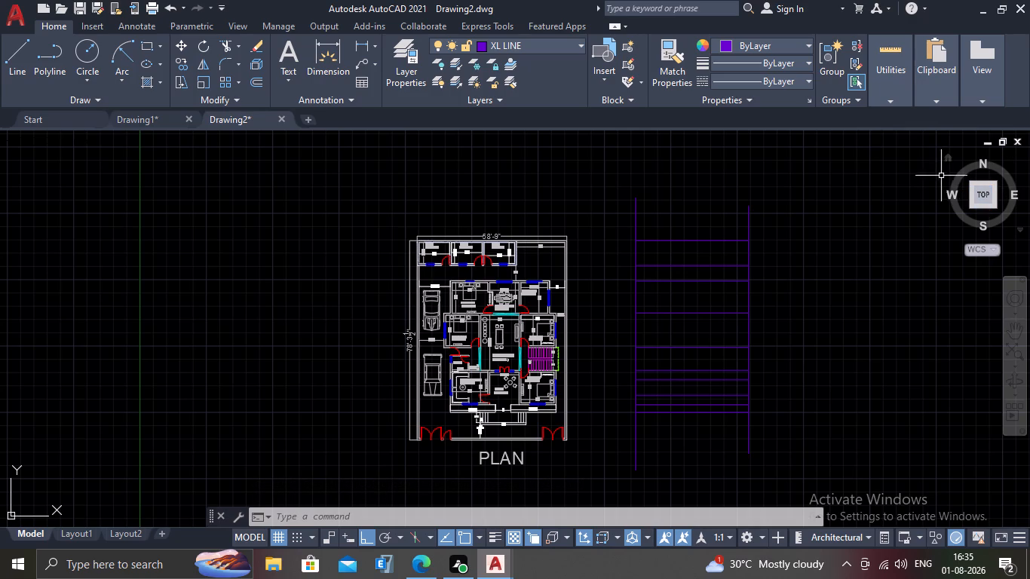
pyautogui.click(1016, 197)
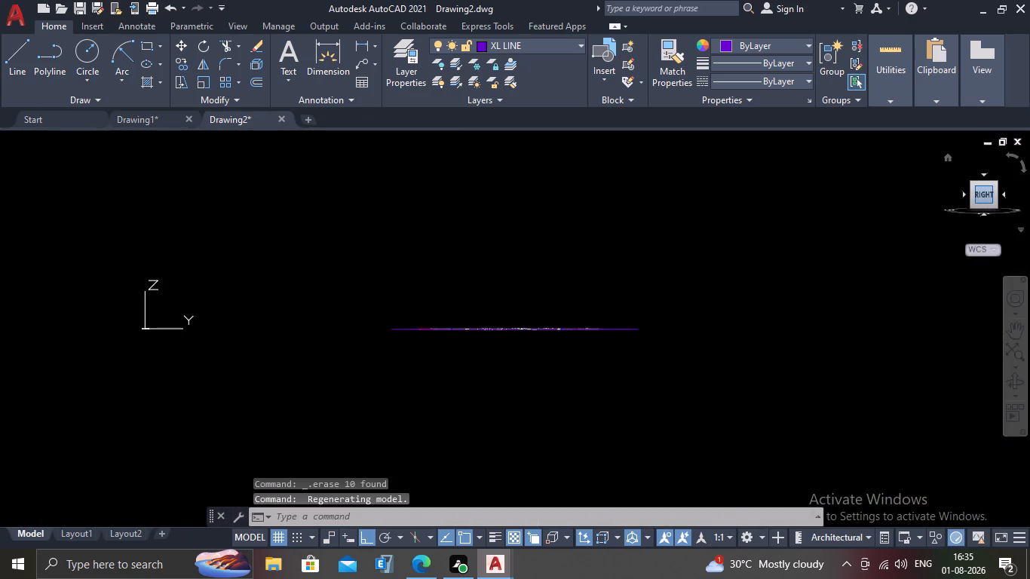
pyautogui.click(983, 175)
# Offset the lower horizontal line of the projected grid upward by 28" as a level line.
pyautogui.scroll(-1, 739, 295)
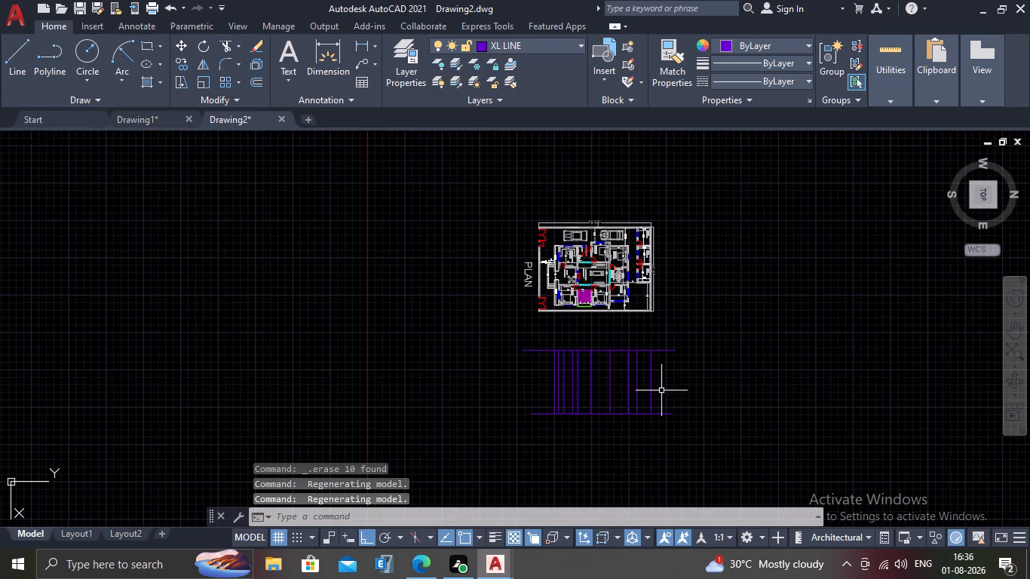
pyautogui.scroll(2, 600, 461)
pyautogui.scroll(-1, 589, 430)
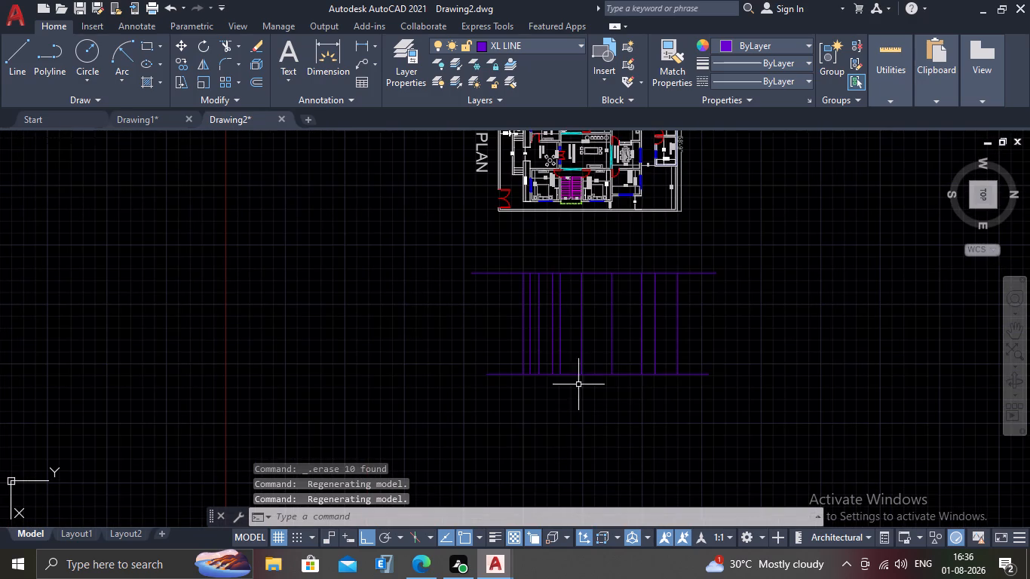
pyautogui.scroll(1, 548, 276)
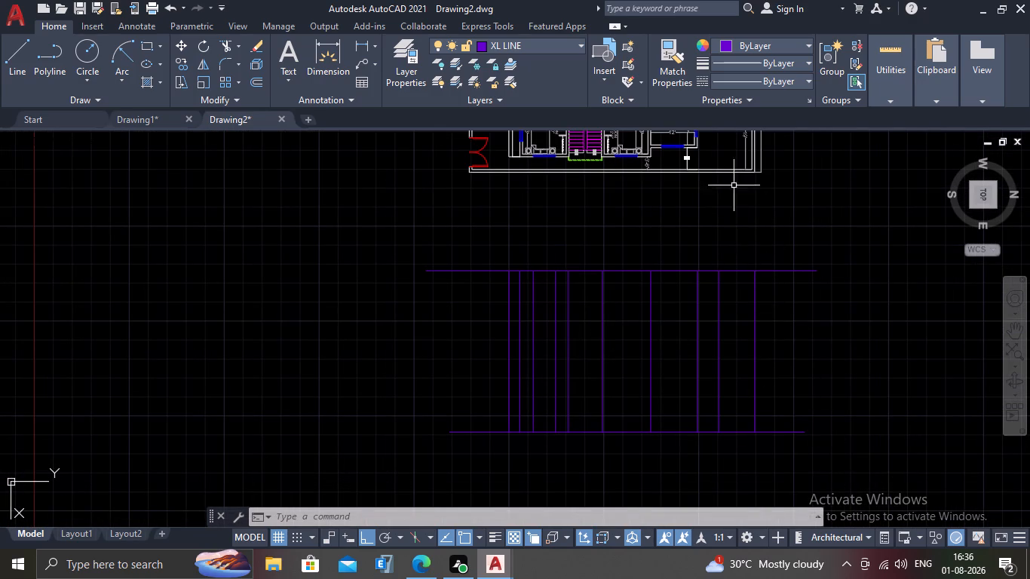
pyautogui.moveTo(747, 190); pyautogui.dragTo(710, 328, button='middle')
pyautogui.moveTo(695, 351); pyautogui.dragTo(670, 179, button='middle')
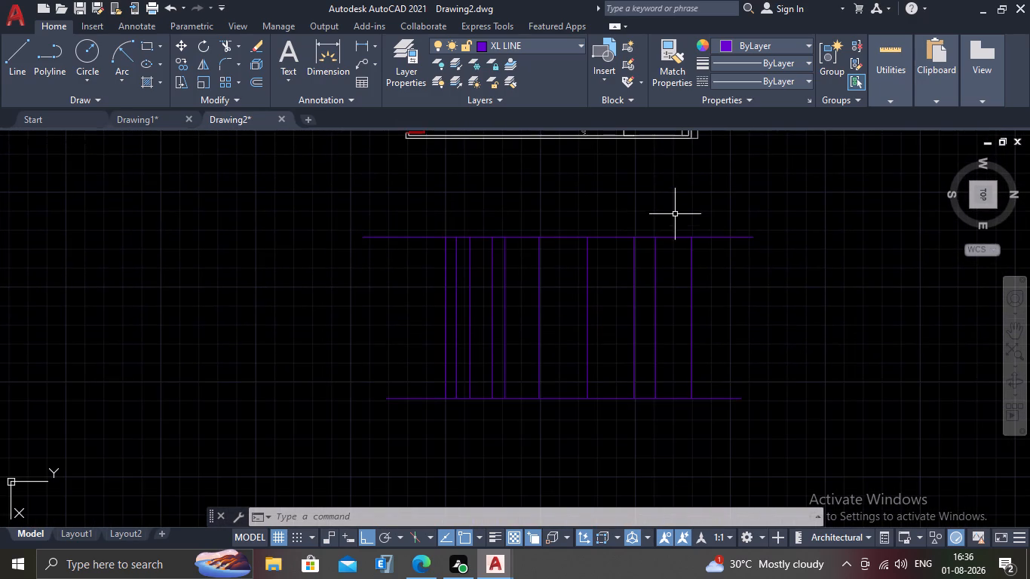
pyautogui.scroll(2, 614, 383)
pyautogui.moveTo(673, 391); pyautogui.dragTo(662, 287, button='middle')
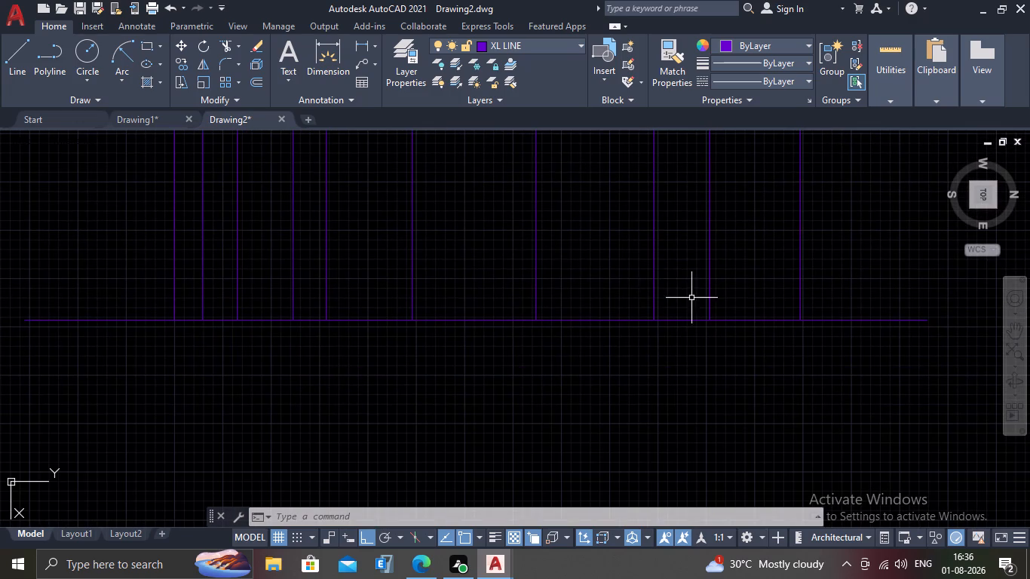
pyautogui.scroll(-1, 678, 300)
pyautogui.scroll(1, 664, 322)
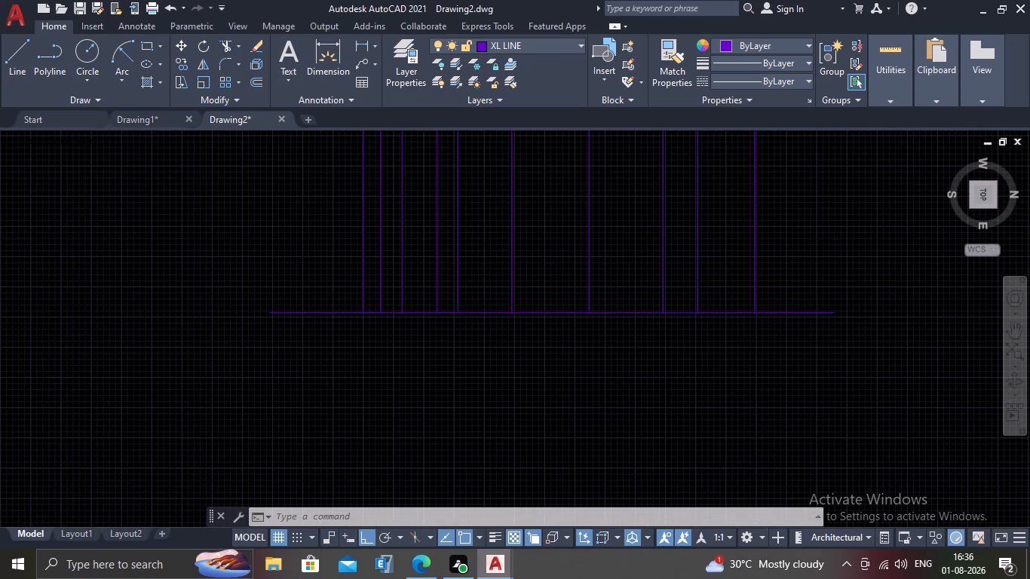
pyautogui.press('o')
pyautogui.press('Return')
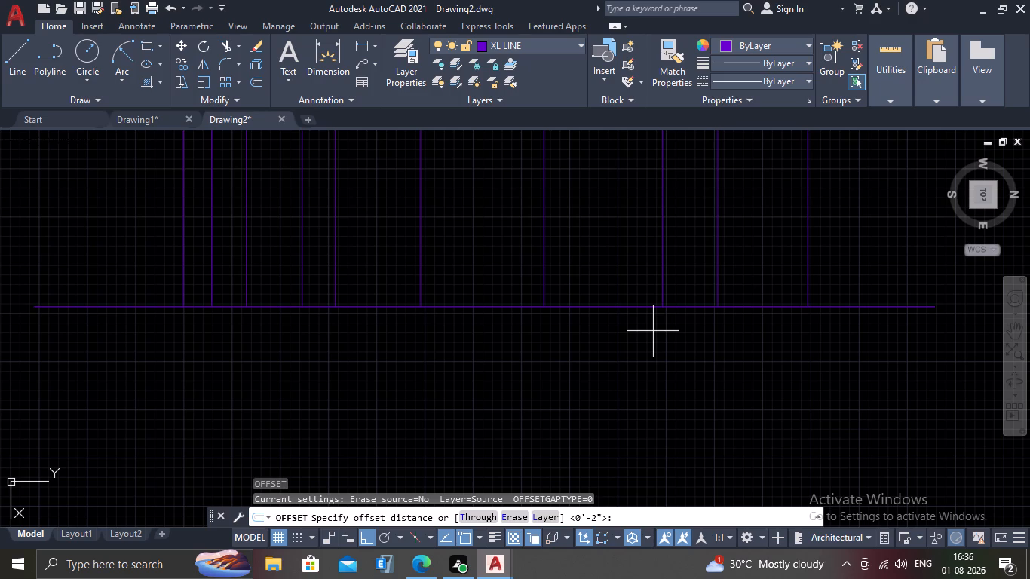
pyautogui.write('28"')
pyautogui.press('Return')
pyautogui.click(634, 306)
pyautogui.click(633, 240)
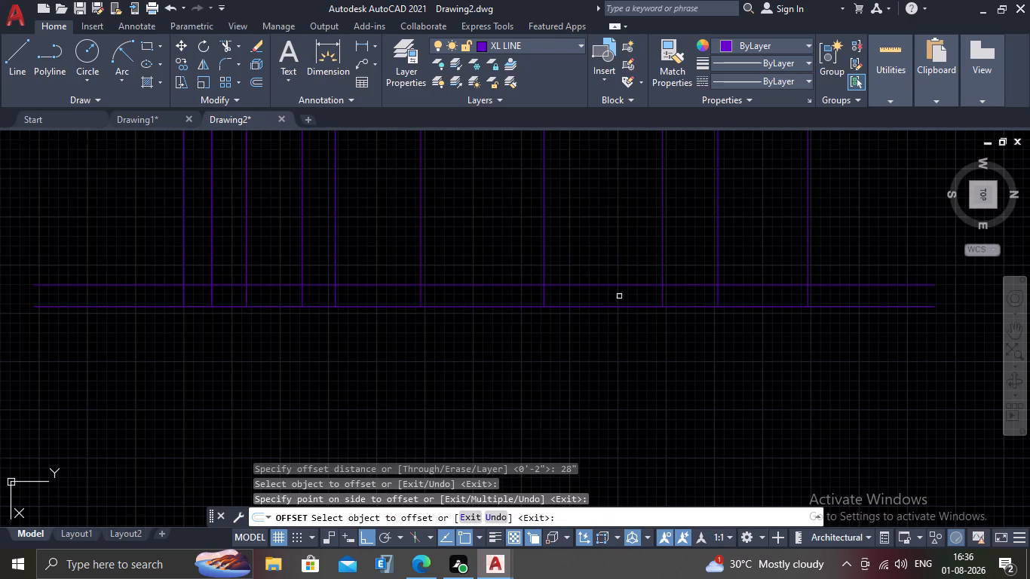
pyautogui.press('Escape')
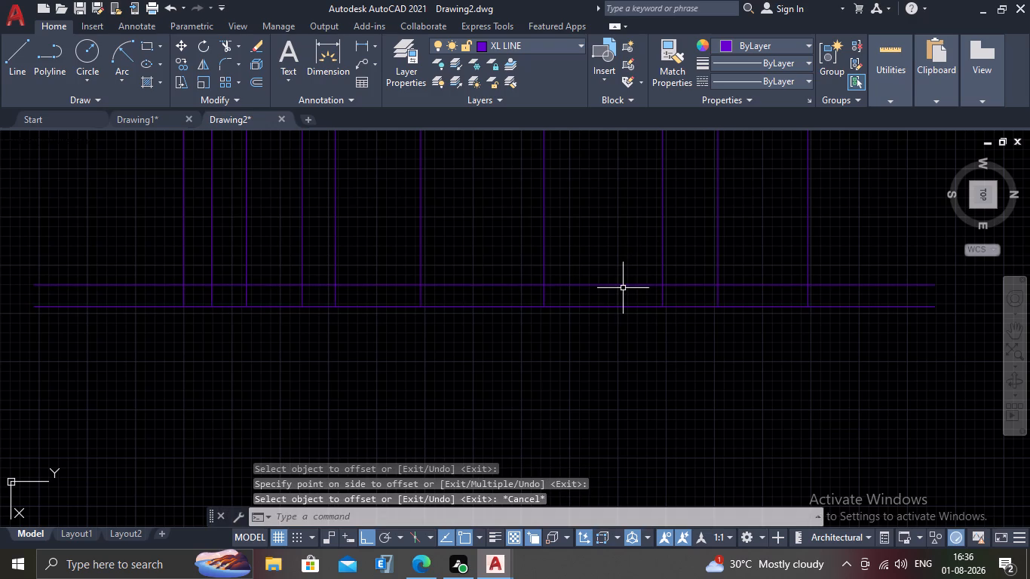
# Offset the new 28" level line upward by 3'.
pyautogui.scroll(1, 624, 287)
pyautogui.scroll(-2, 620, 291)
pyautogui.moveTo(599, 293); pyautogui.dragTo(578, 305, button='middle')
pyautogui.scroll(1, 579, 306)
pyautogui.press('o')
pyautogui.press('Return')
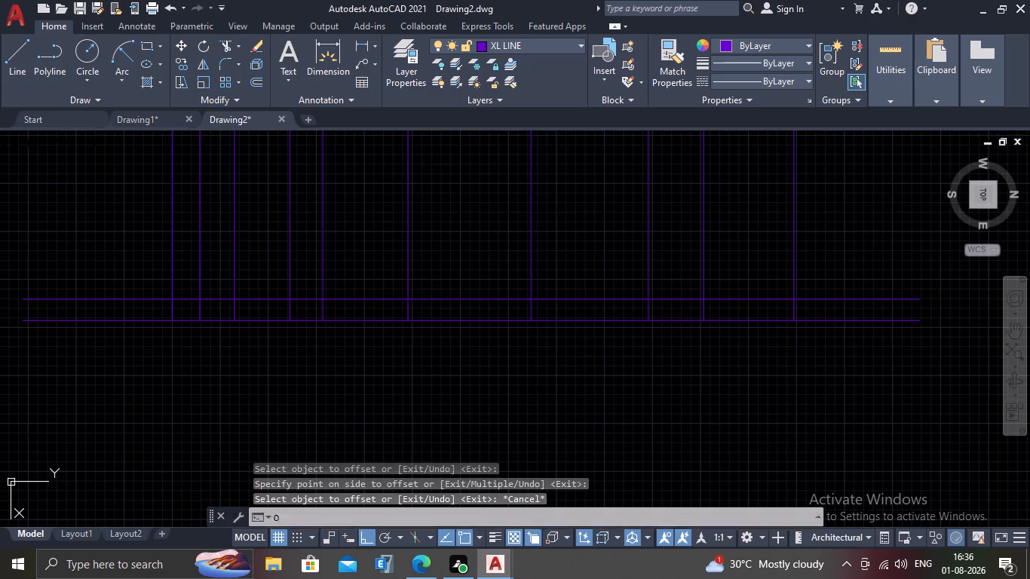
pyautogui.write("3'")
pyautogui.press('Return')
pyautogui.click(585, 301)
pyautogui.click(593, 262)
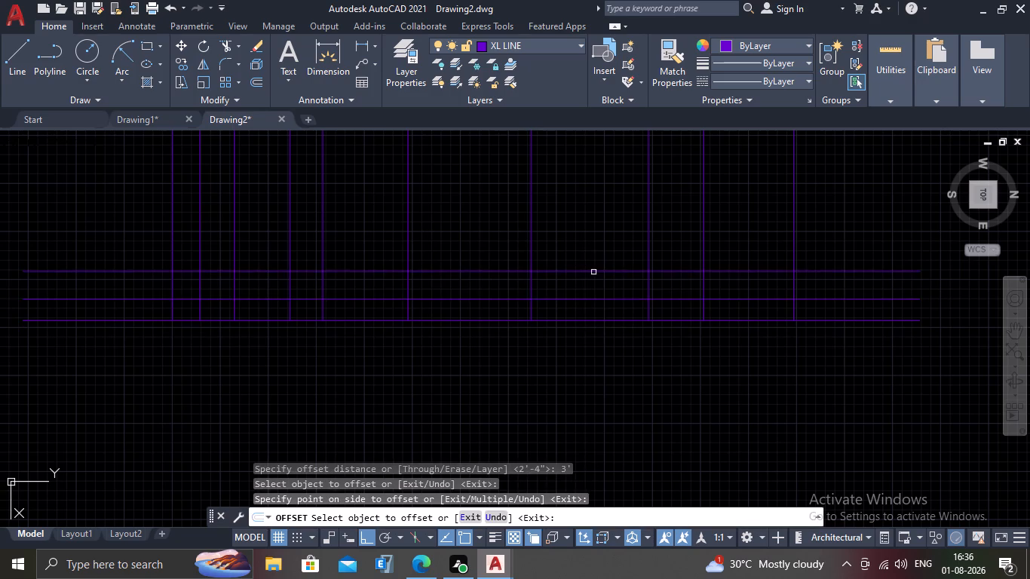
pyautogui.scroll(-2, 588, 299)
pyautogui.press('Escape')
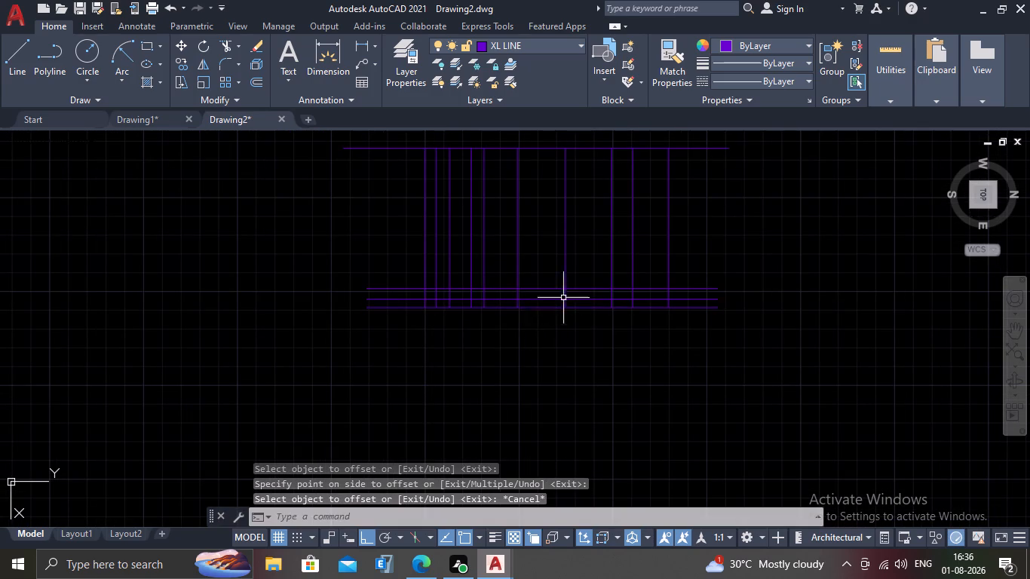
# Delete the level line that was offset 3' above the 28" level line.
pyautogui.scroll(2, 564, 296)
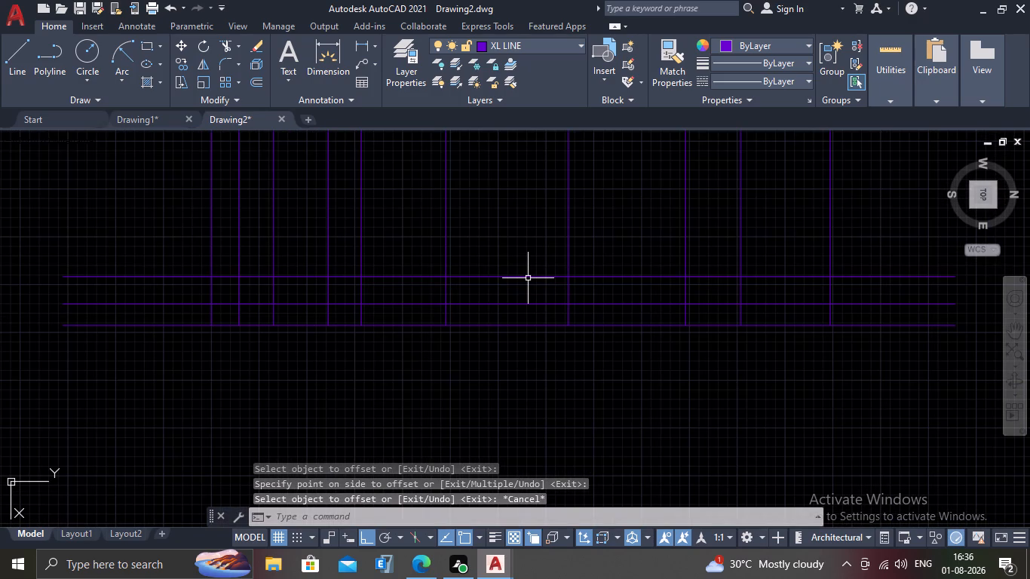
pyautogui.scroll(-3, 514, 298)
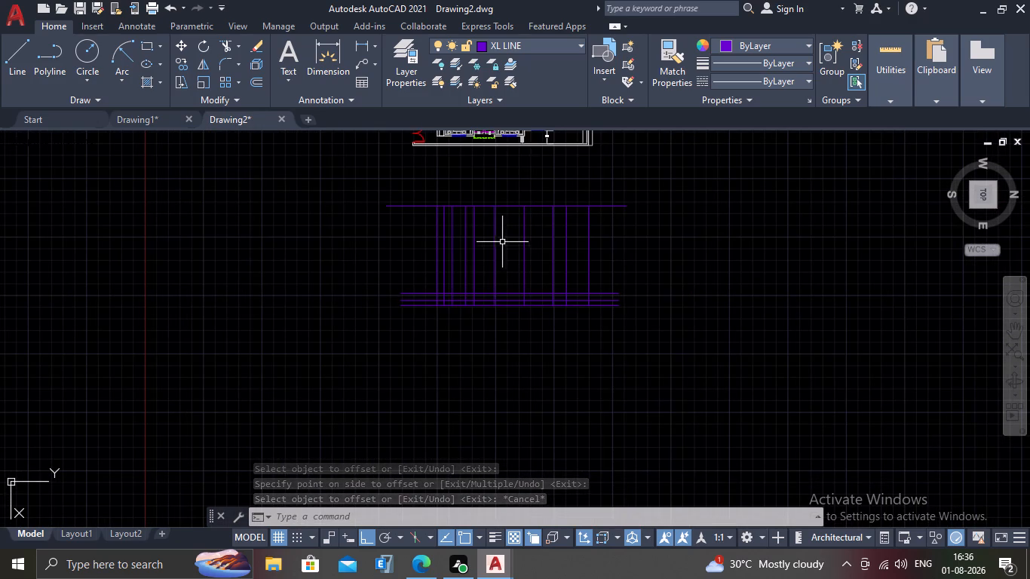
pyautogui.moveTo(519, 163); pyautogui.dragTo(514, 247, button='middle')
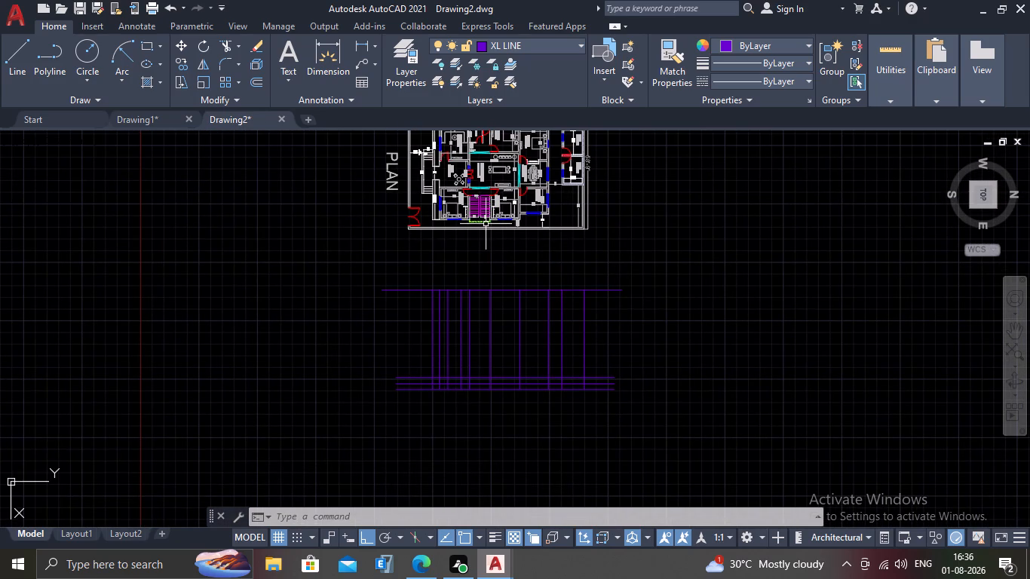
pyautogui.scroll(3, 500, 407)
pyautogui.scroll(-4, 357, 360)
pyautogui.scroll(2, 387, 343)
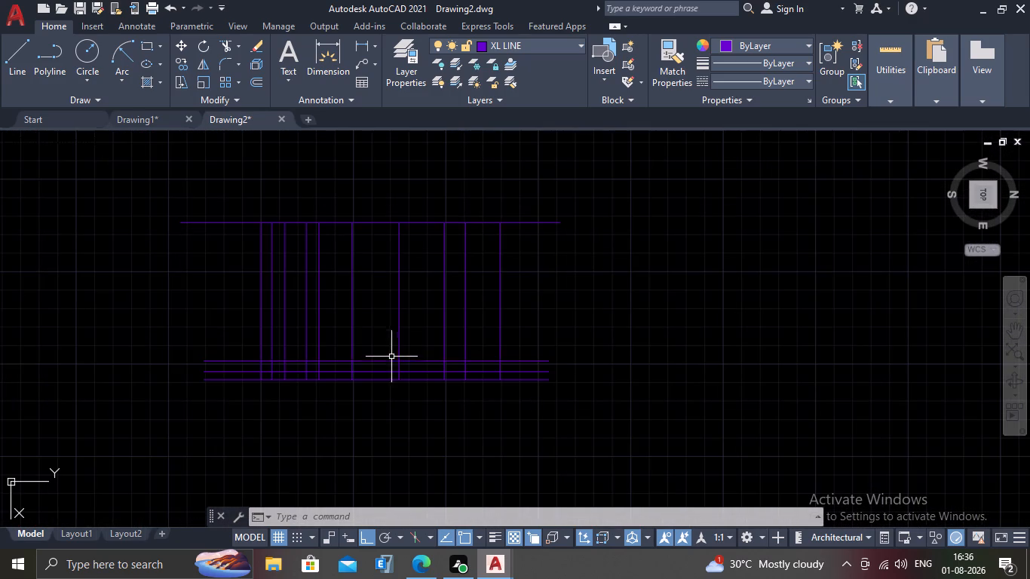
pyautogui.moveTo(378, 361); pyautogui.dragTo(386, 347, button='middle')
pyautogui.scroll(3, 386, 348)
pyautogui.scroll(-2, 370, 352)
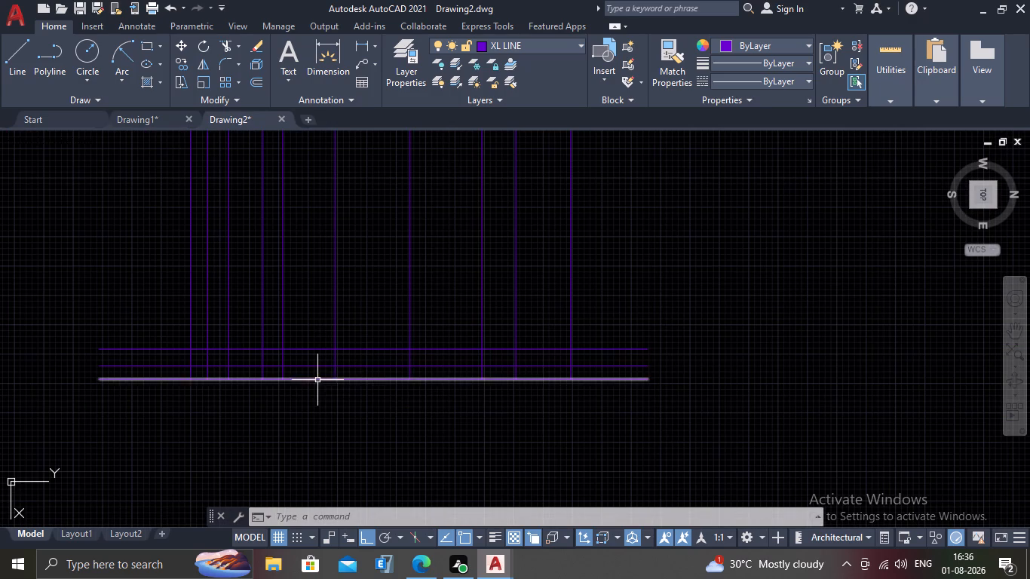
pyautogui.scroll(2, 349, 349)
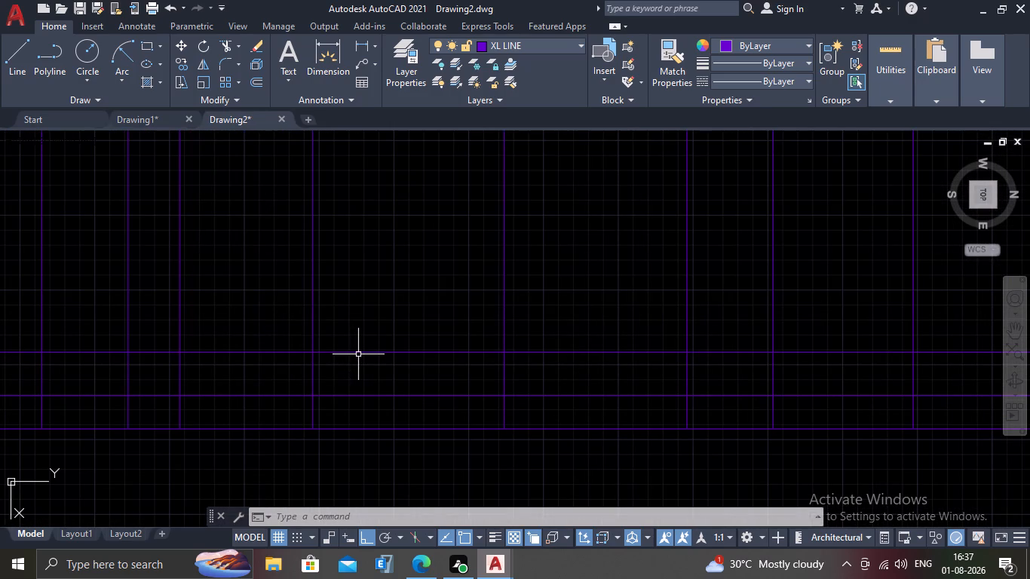
pyautogui.click(363, 352)
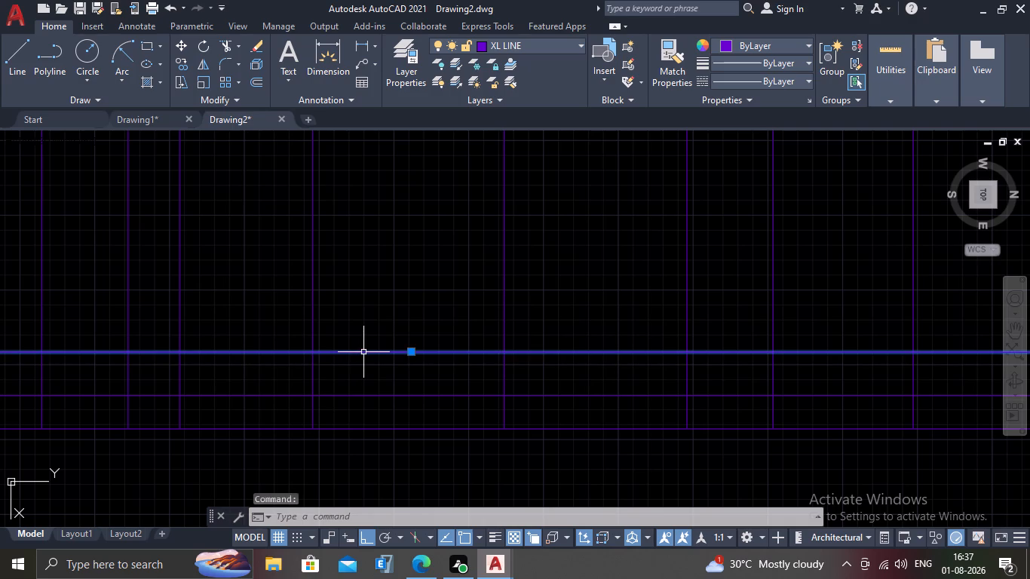
pyautogui.press('Delete')
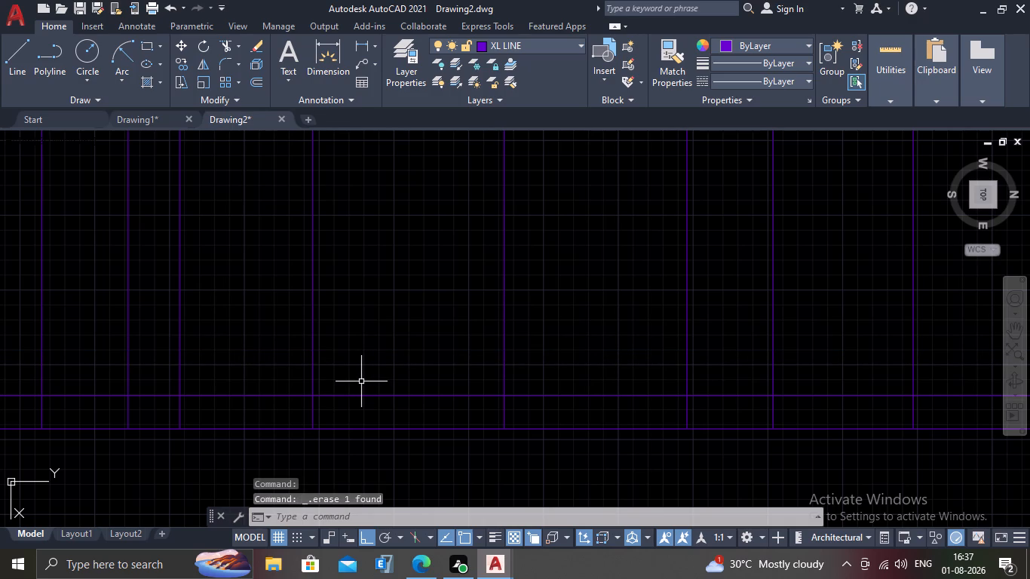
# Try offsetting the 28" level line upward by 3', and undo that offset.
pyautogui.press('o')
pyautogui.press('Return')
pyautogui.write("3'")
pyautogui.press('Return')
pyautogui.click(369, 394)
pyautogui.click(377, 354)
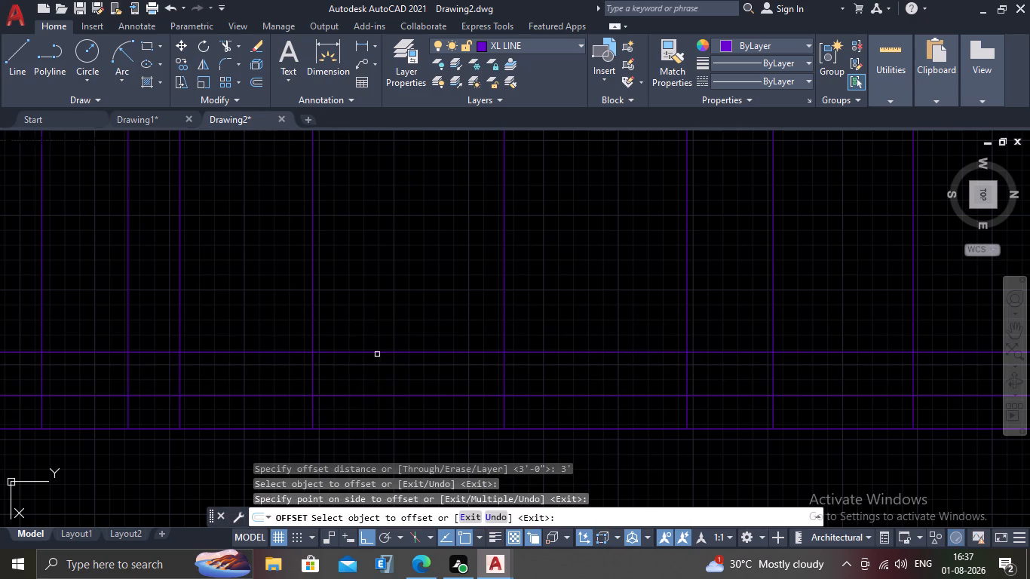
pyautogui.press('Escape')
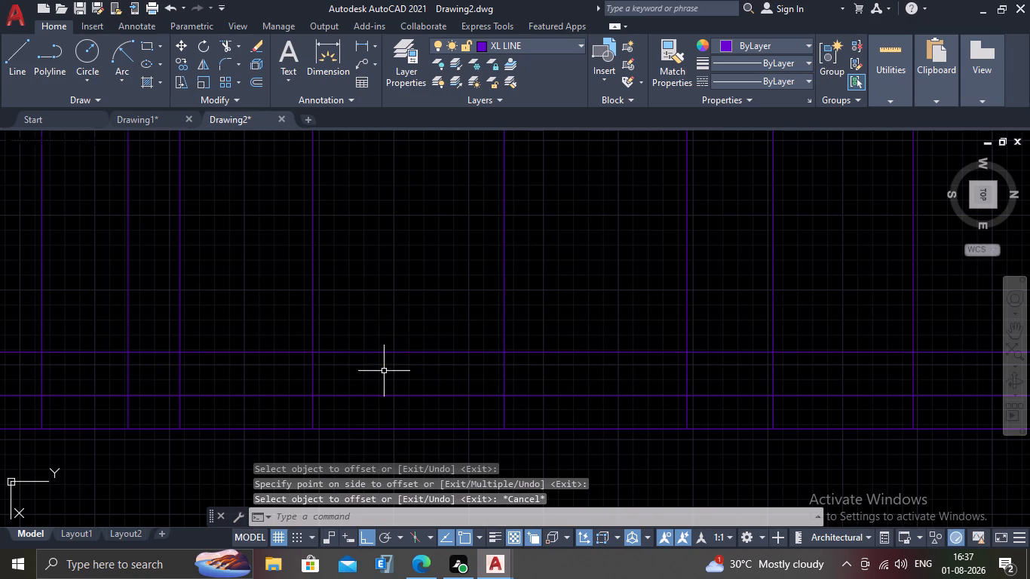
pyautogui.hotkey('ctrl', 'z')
# Offset the 28" level line upward by 4'.
pyautogui.press('o')
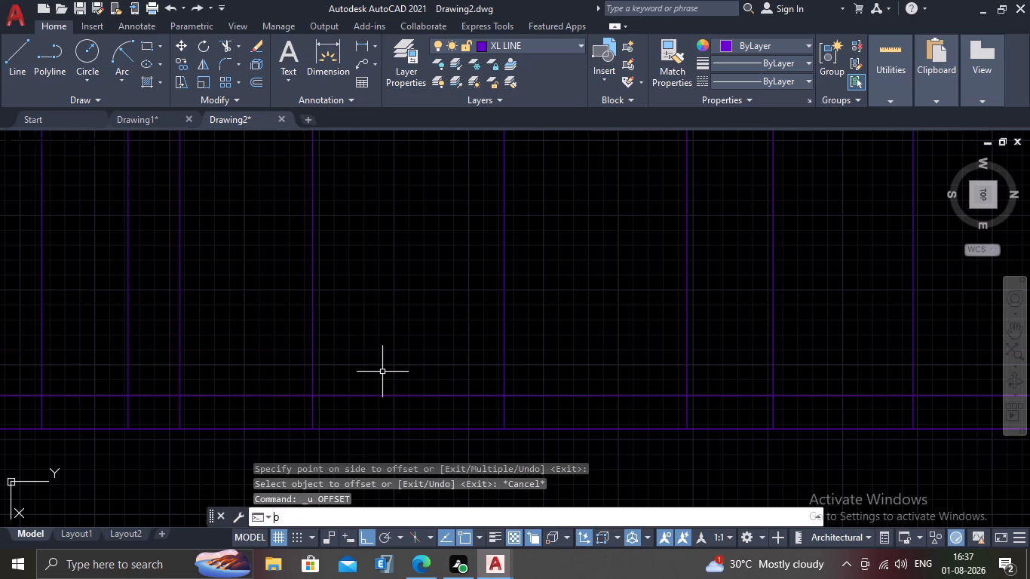
pyautogui.press('Return')
pyautogui.write("4'")
pyautogui.press('Return')
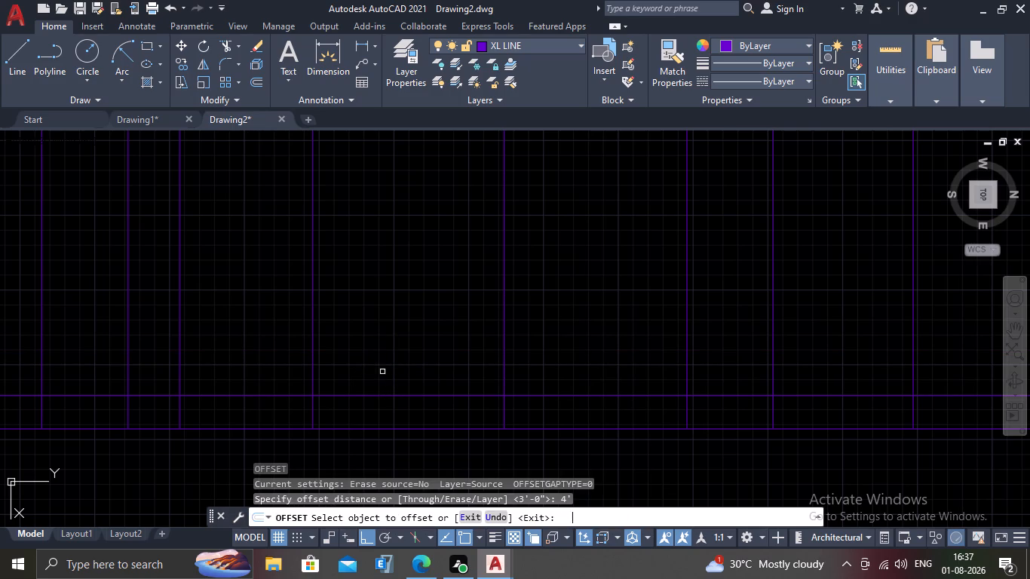
pyautogui.moveTo(394, 398); pyautogui.dragTo(391, 384)
pyautogui.click(400, 394)
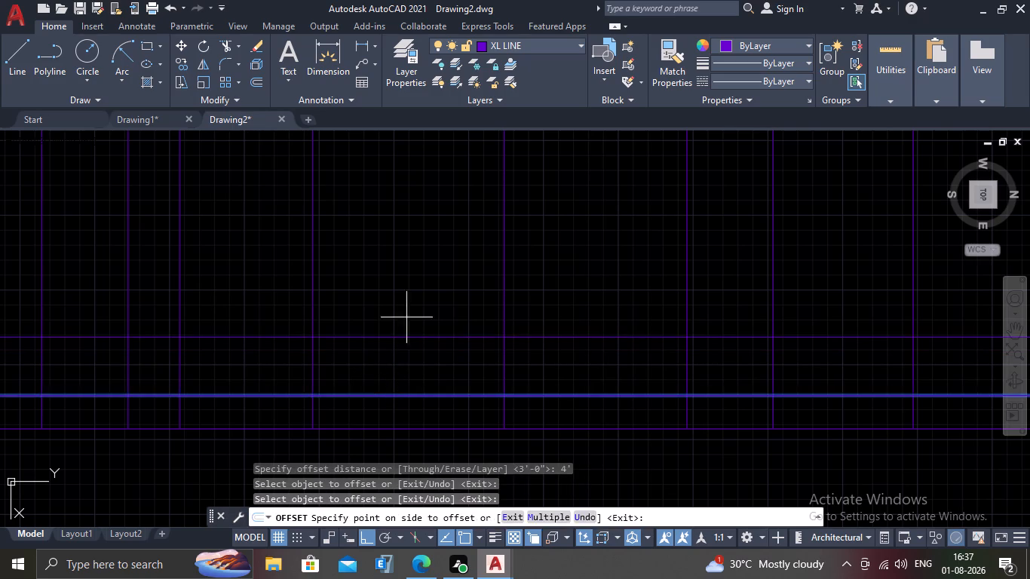
pyautogui.click(410, 312)
pyautogui.scroll(-3, 406, 341)
pyautogui.press('Escape')
pyautogui.scroll(2, 385, 357)
pyautogui.scroll(-2, 380, 352)
pyautogui.scroll(2, 369, 362)
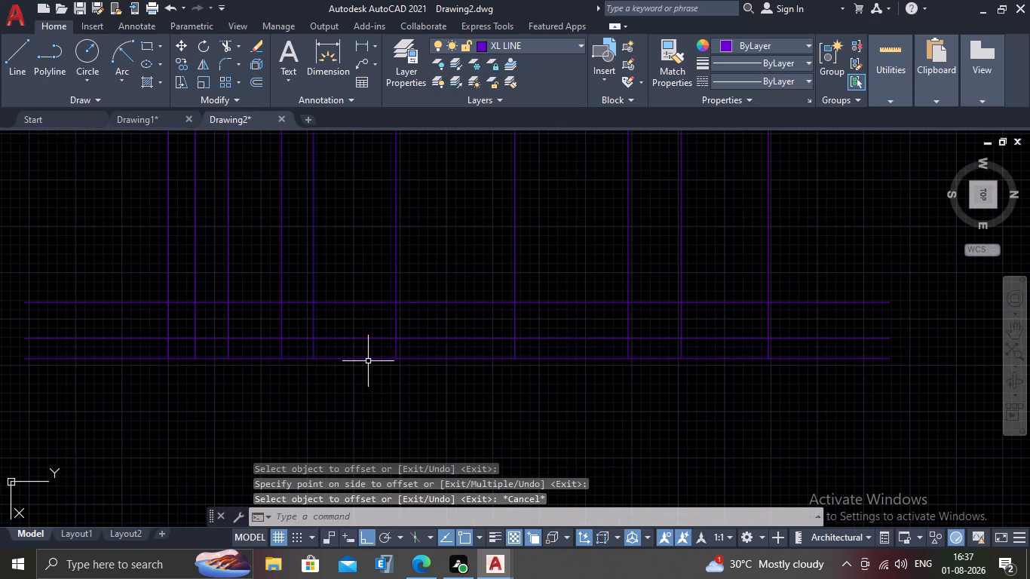
pyautogui.press('Escape')
# Delete the 28" level line between the grid's base line and the new 4' offset line.
pyautogui.click(358, 337)
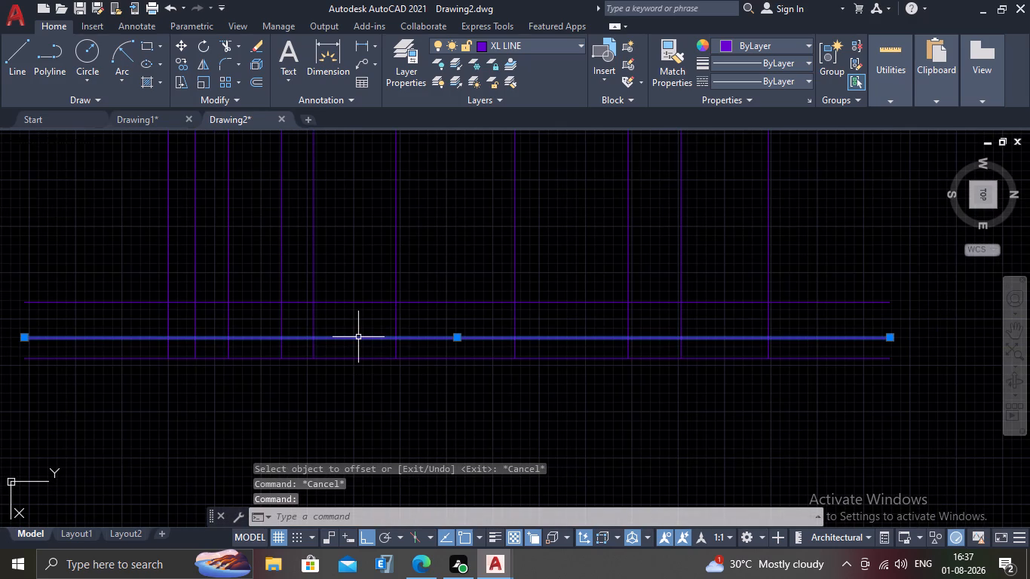
pyautogui.press('Delete')
# Place a Hor construction line through the plan's outer boundary wall corner beside the red gate nearest the projected grid.
pyautogui.scroll(-2, 358, 337)
pyautogui.scroll(-2, 117, 292)
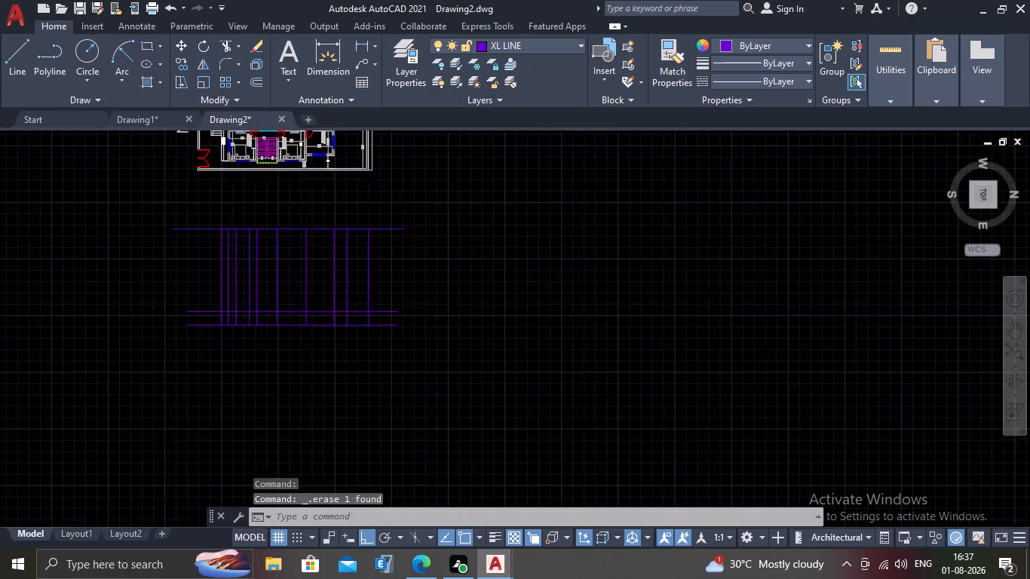
pyautogui.scroll(2, 134, 201)
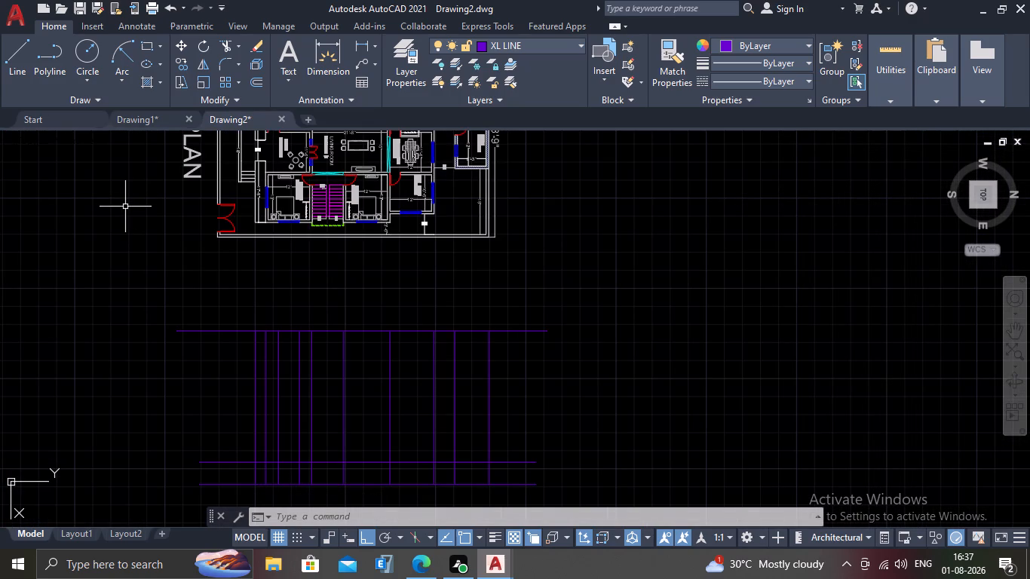
pyautogui.scroll(1, 173, 209)
pyautogui.write('XL')
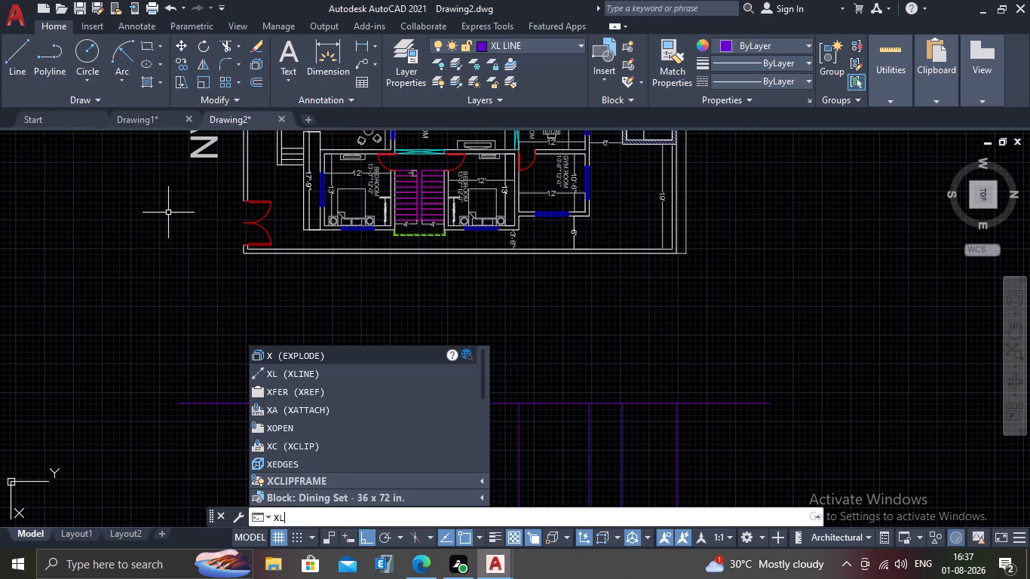
pyautogui.press('Return')
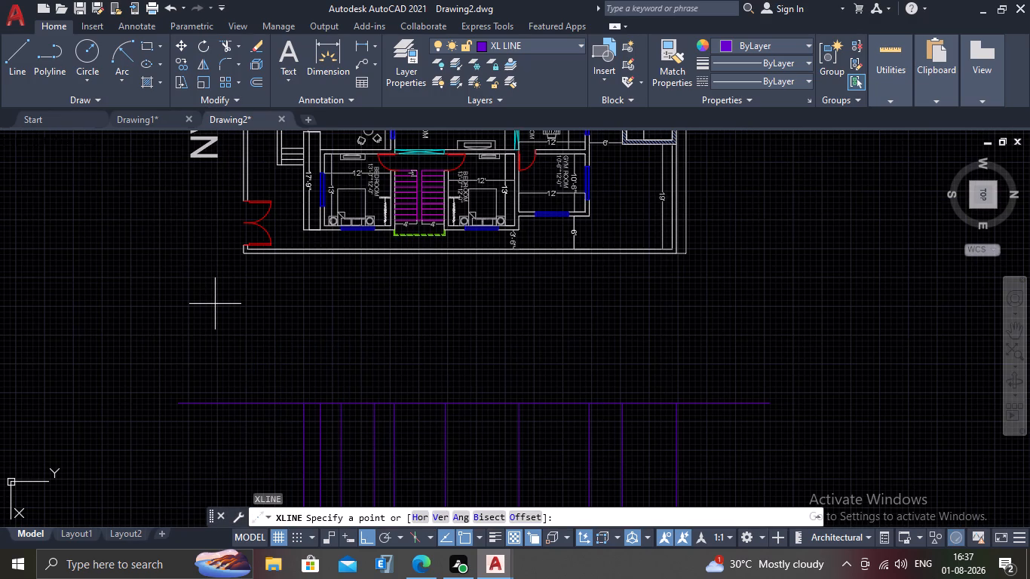
pyautogui.press('h')
pyautogui.press('Return')
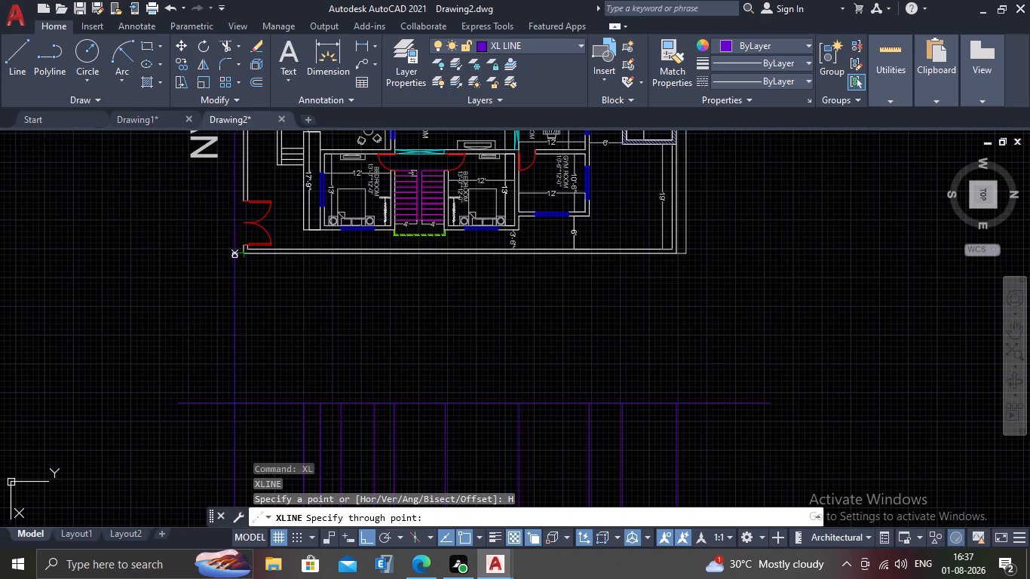
pyautogui.scroll(2, 243, 266)
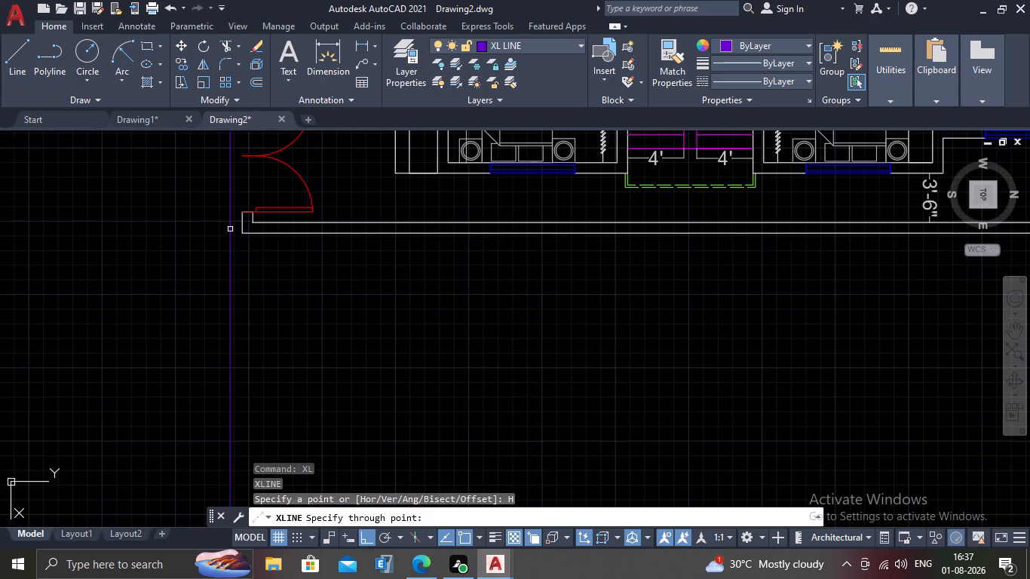
pyautogui.doubleClick(242, 233)
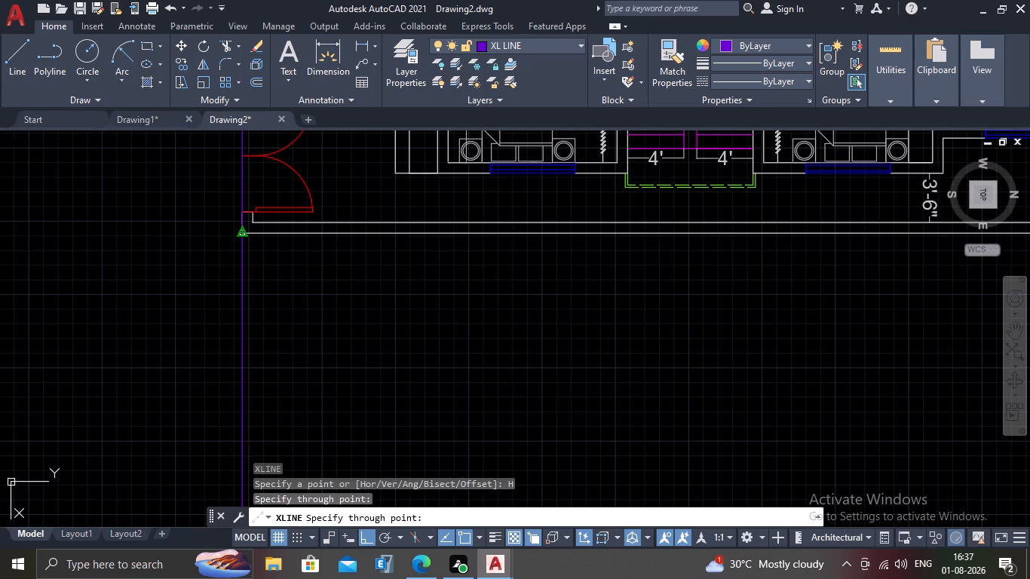
pyautogui.press('Escape')
# Trim the new construction line between the plan and the grid, and below the grid's base line.
pyautogui.scroll(-1, 236, 254)
pyautogui.write('TR')
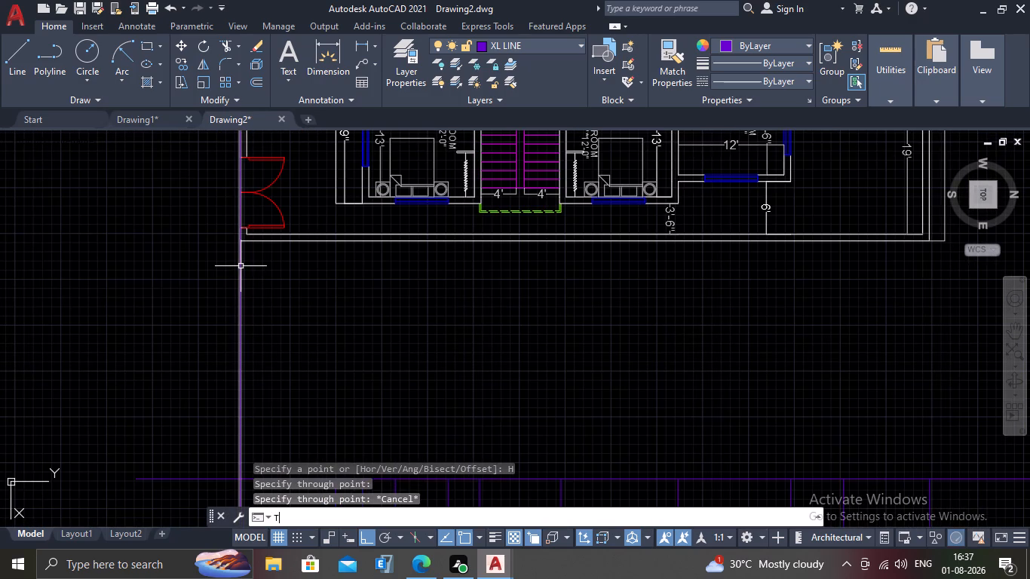
pyautogui.press('Return')
pyautogui.moveTo(287, 305); pyautogui.dragTo(261, 306)
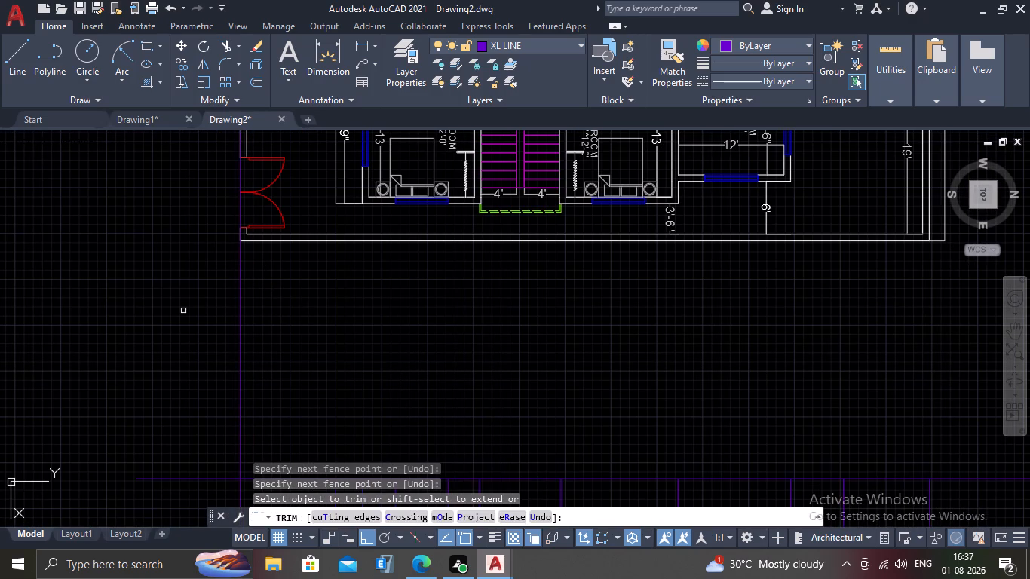
pyautogui.click(222, 313)
pyautogui.click(319, 315)
pyautogui.scroll(-3, 280, 320)
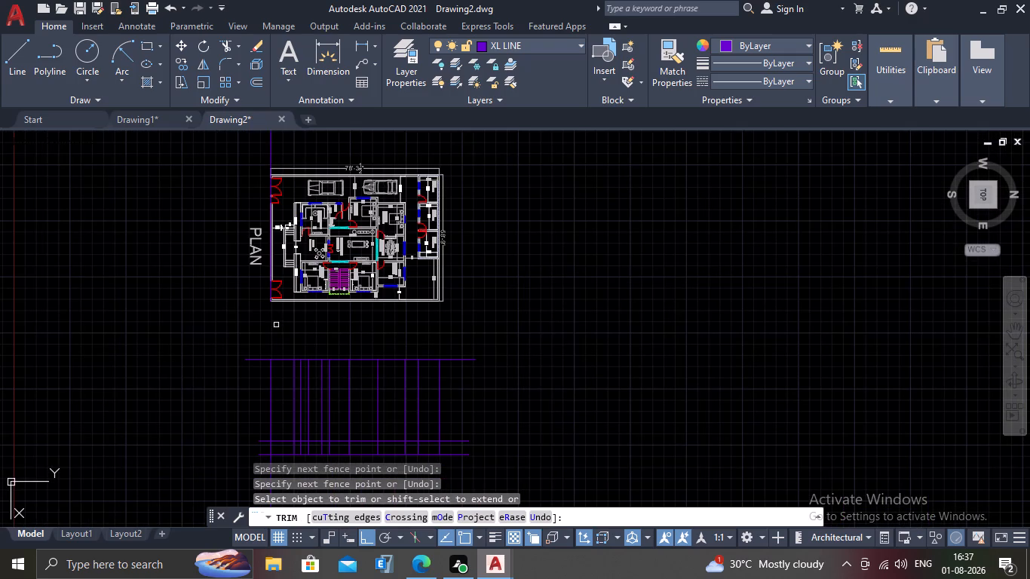
pyautogui.scroll(-3, 268, 330)
pyautogui.click(295, 402)
pyautogui.doubleClick(225, 395)
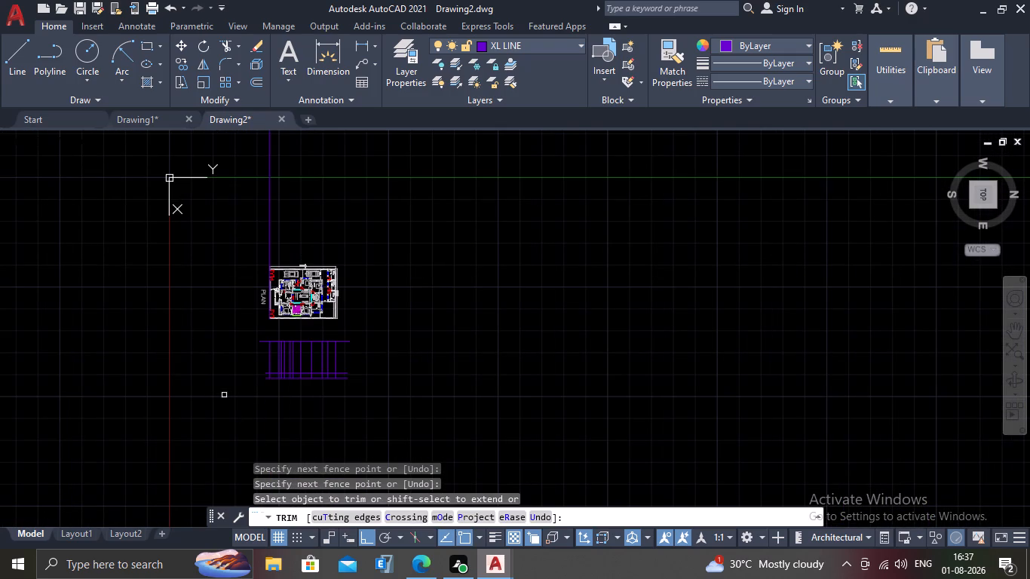
pyautogui.press('Escape')
# Delete the leftover piece of the construction line running along the plan's gate side and beyond it.
pyautogui.doubleClick(269, 208)
pyautogui.press('Delete')
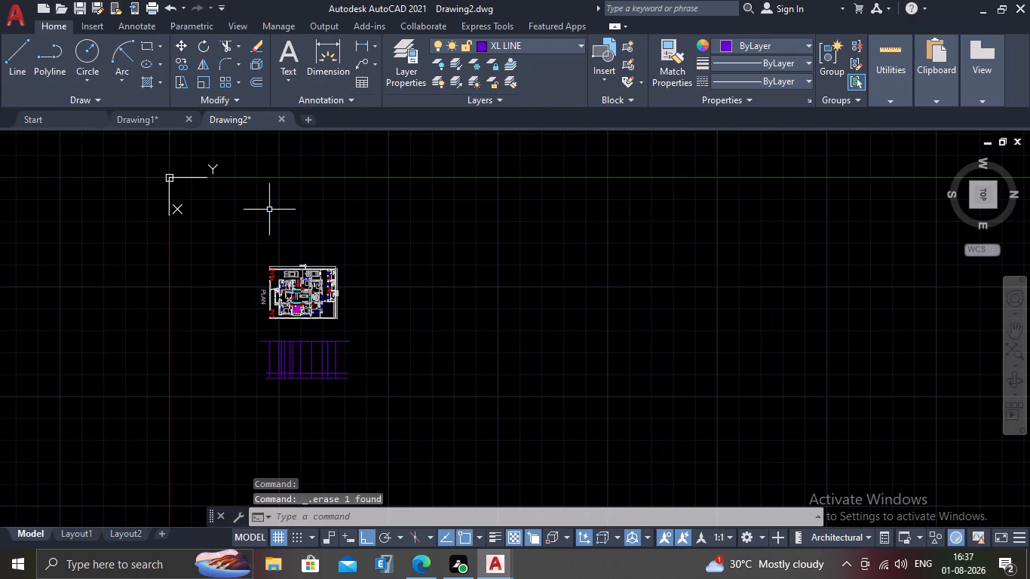
# Trim the ends of the top, level and base lines that extend past the grid's two outermost vertical lines.
pyautogui.scroll(2, 260, 378)
pyautogui.scroll(1, 235, 304)
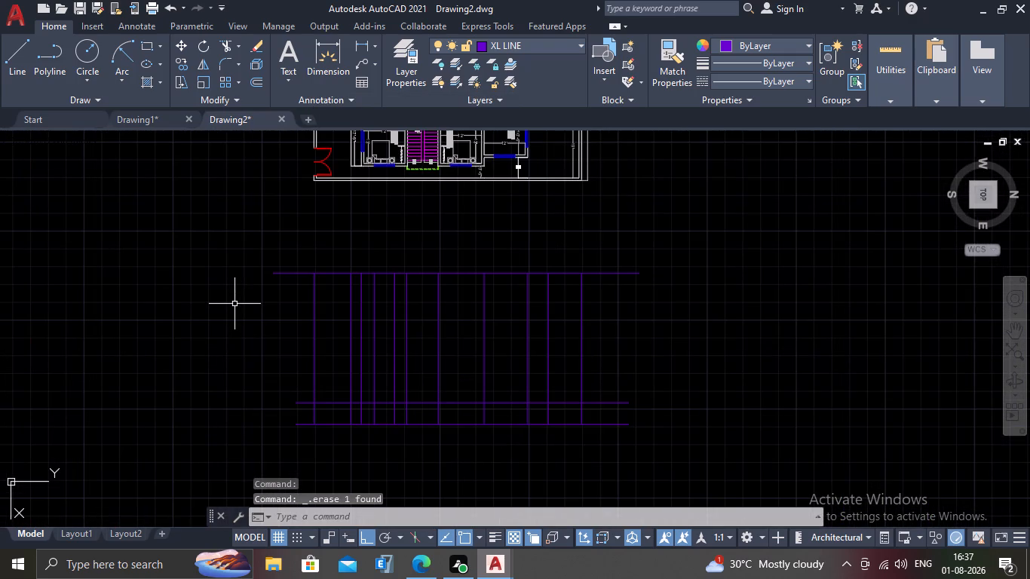
pyautogui.write('TR')
pyautogui.press('Return')
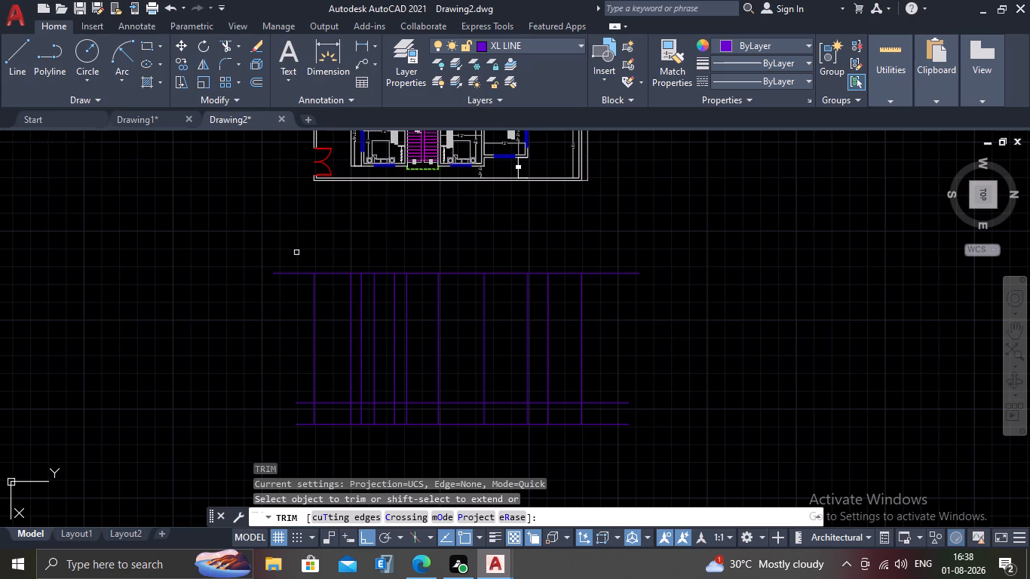
pyautogui.click(298, 253)
pyautogui.click(302, 440)
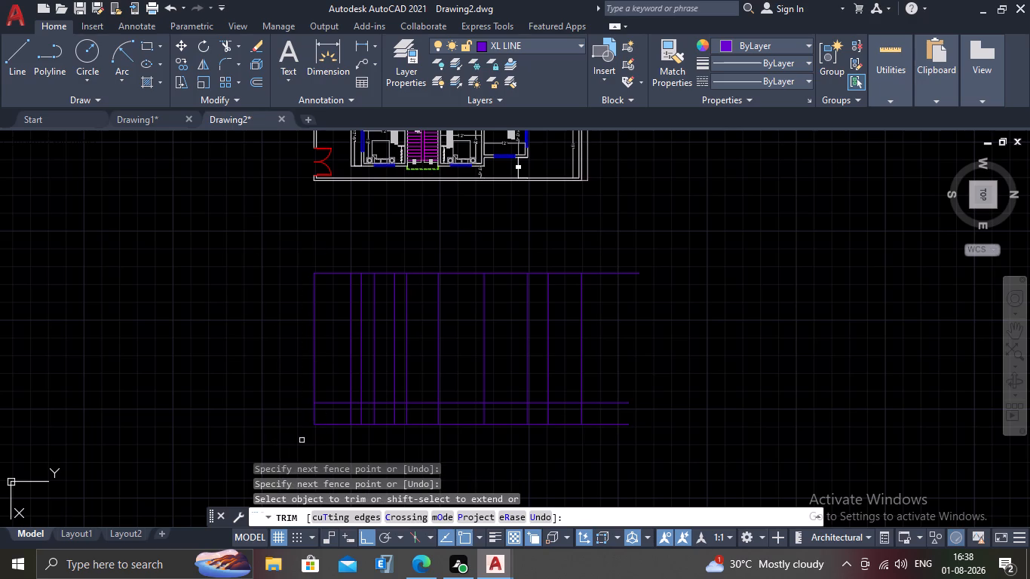
pyautogui.moveTo(589, 211); pyautogui.dragTo(594, 267)
pyautogui.moveTo(597, 247); pyautogui.dragTo(605, 274)
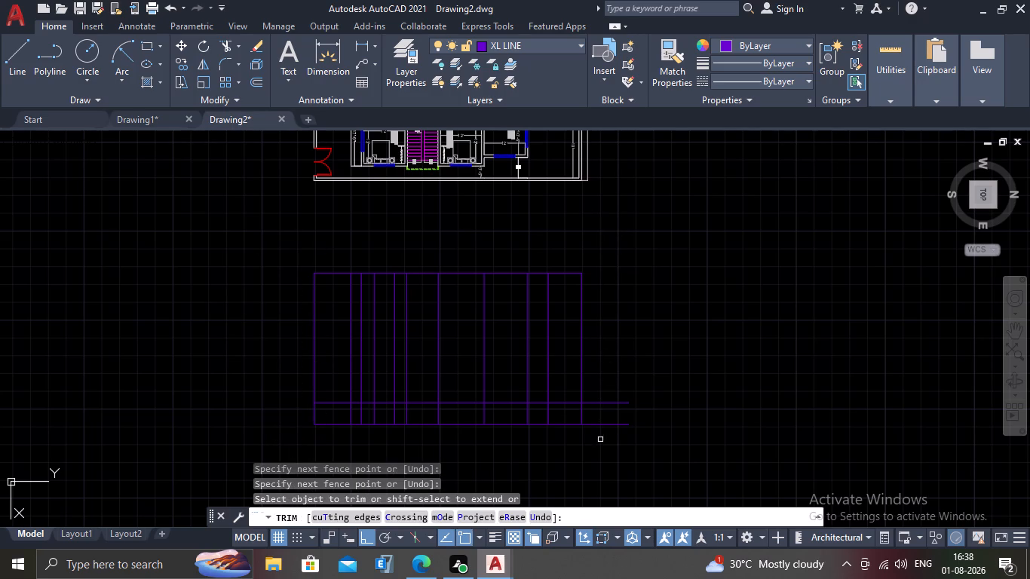
pyautogui.click(598, 401)
pyautogui.click(599, 424)
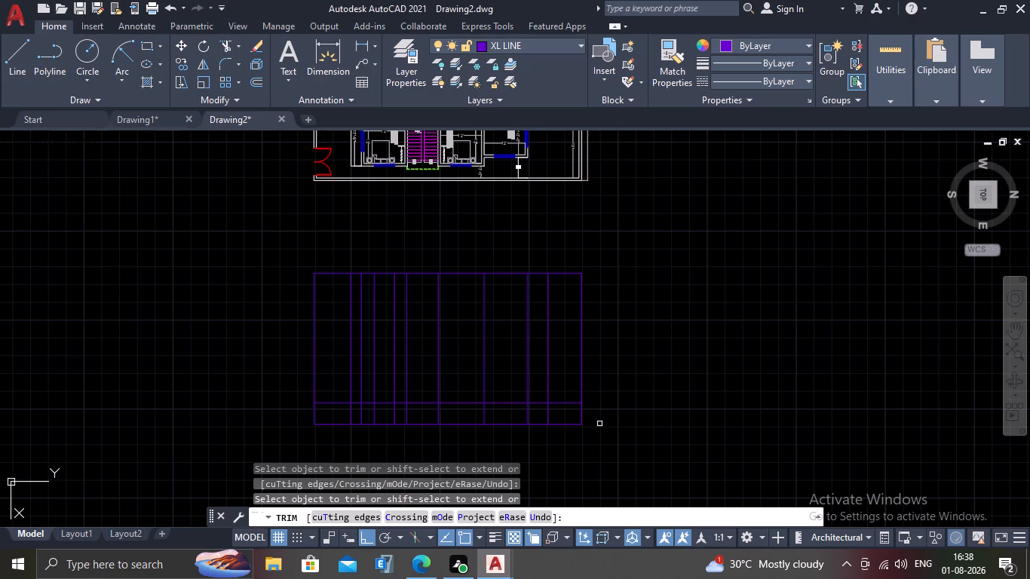
pyautogui.press('Escape')
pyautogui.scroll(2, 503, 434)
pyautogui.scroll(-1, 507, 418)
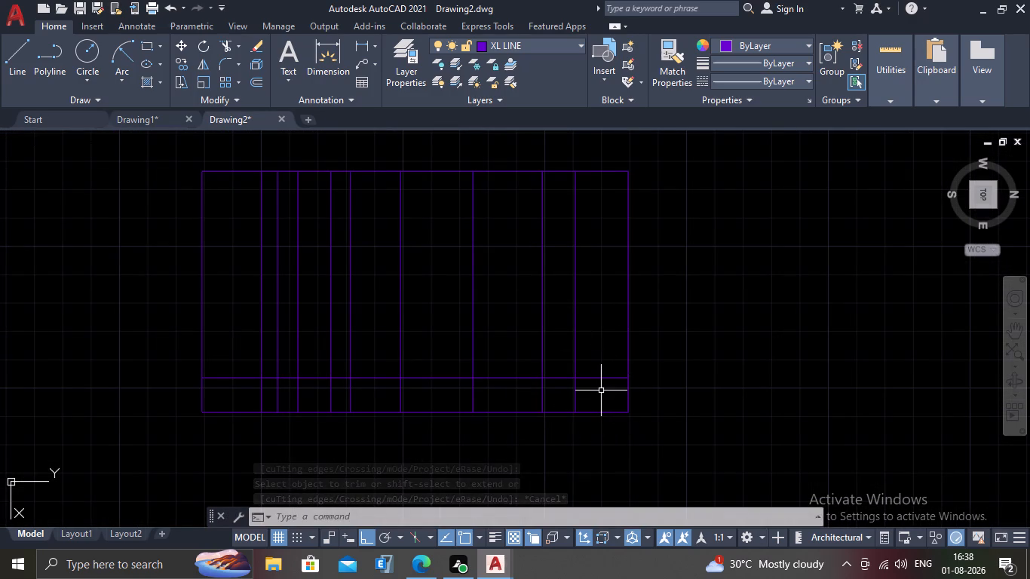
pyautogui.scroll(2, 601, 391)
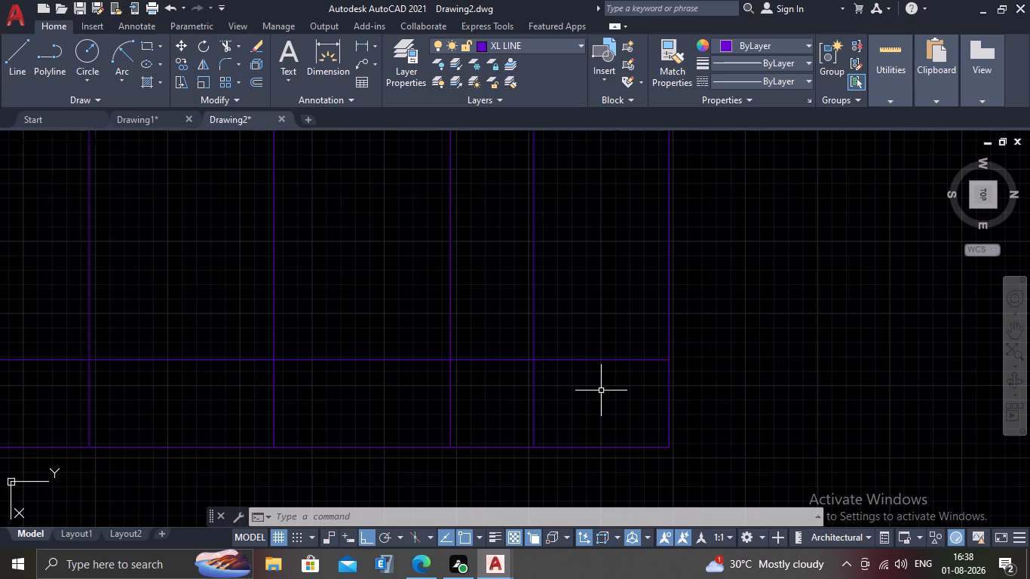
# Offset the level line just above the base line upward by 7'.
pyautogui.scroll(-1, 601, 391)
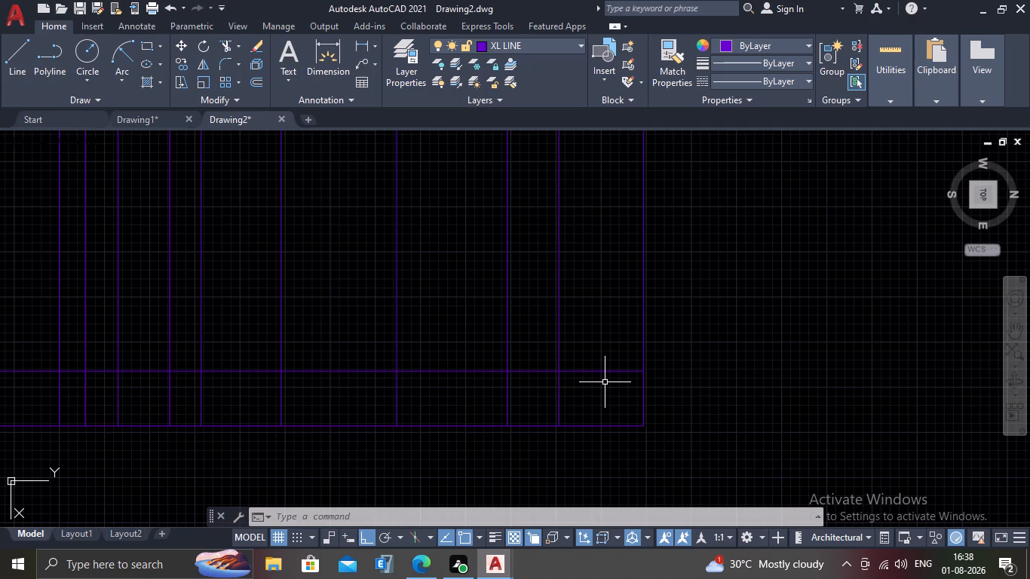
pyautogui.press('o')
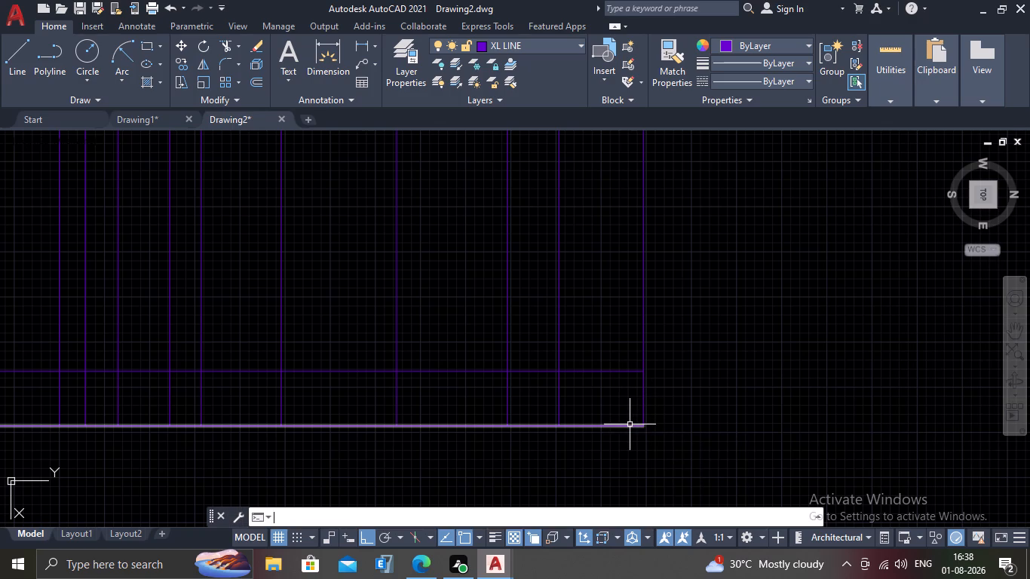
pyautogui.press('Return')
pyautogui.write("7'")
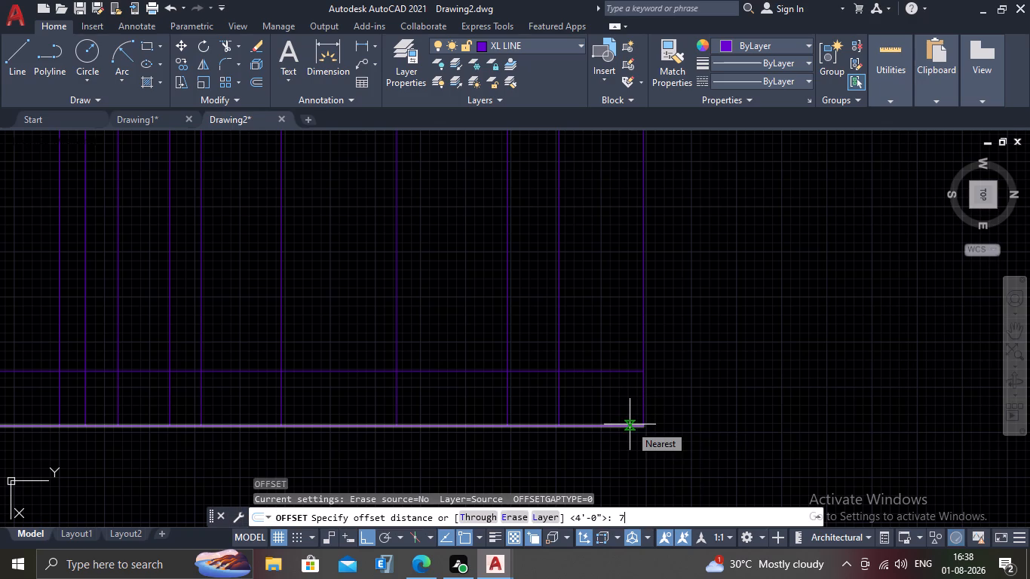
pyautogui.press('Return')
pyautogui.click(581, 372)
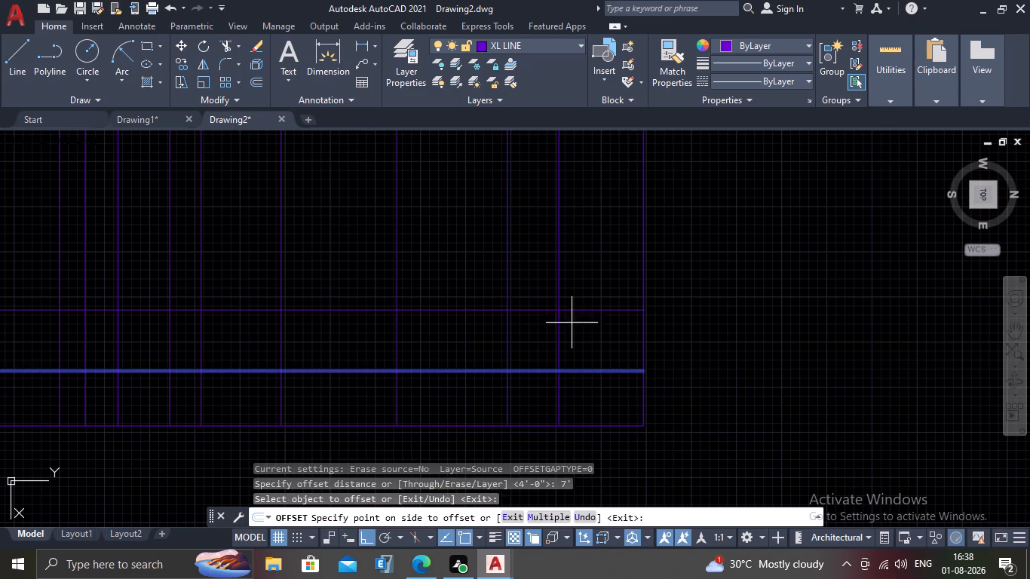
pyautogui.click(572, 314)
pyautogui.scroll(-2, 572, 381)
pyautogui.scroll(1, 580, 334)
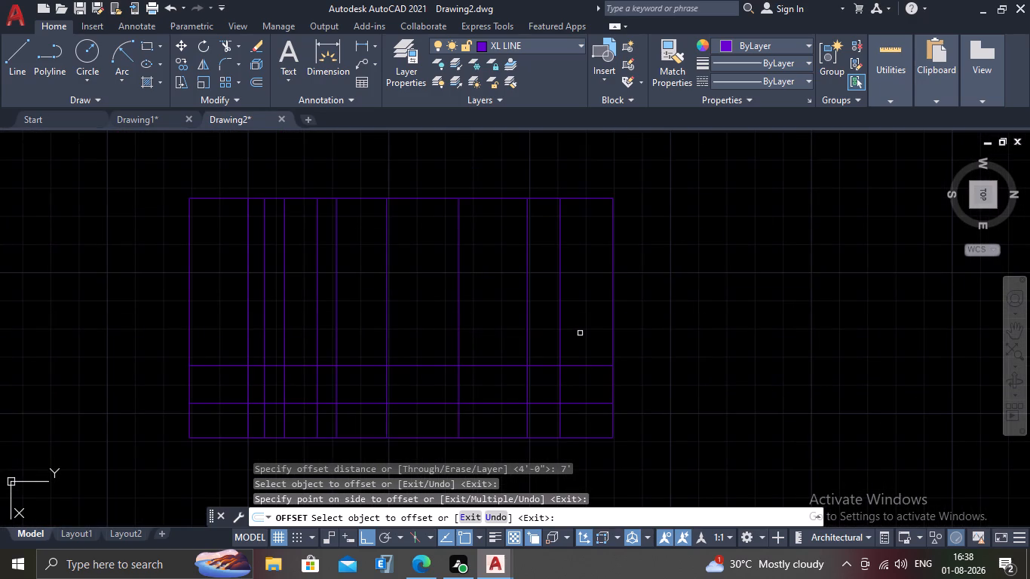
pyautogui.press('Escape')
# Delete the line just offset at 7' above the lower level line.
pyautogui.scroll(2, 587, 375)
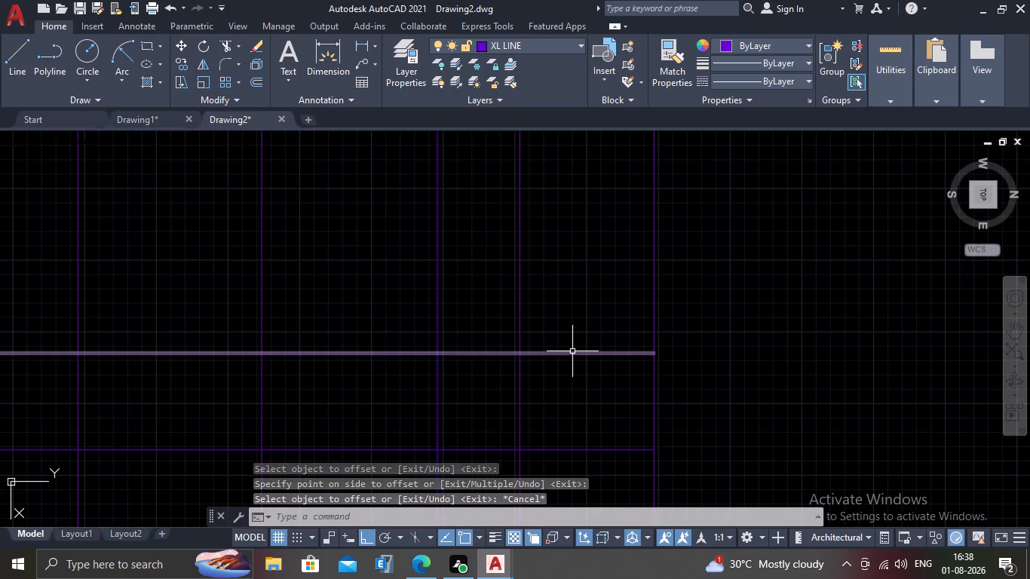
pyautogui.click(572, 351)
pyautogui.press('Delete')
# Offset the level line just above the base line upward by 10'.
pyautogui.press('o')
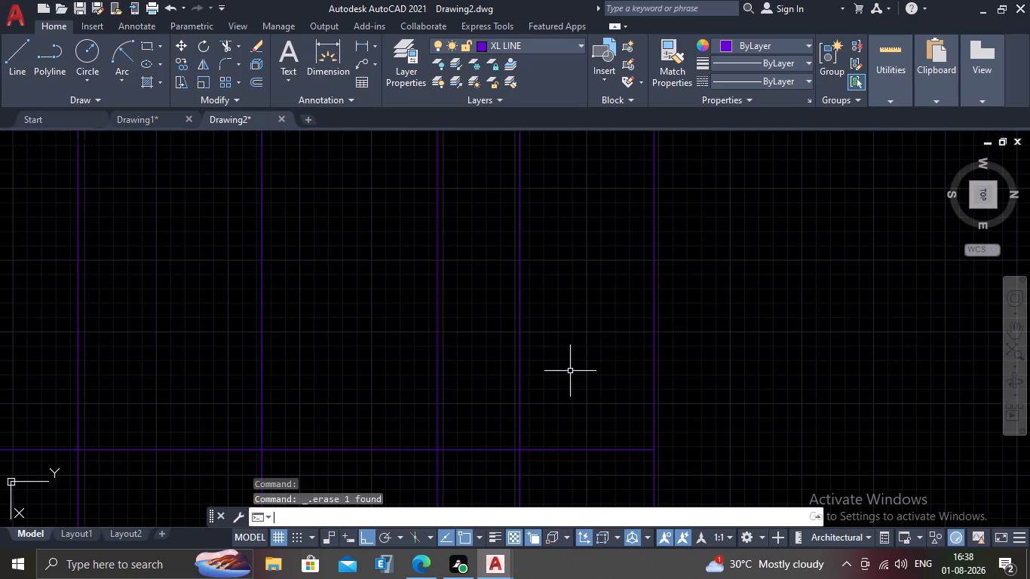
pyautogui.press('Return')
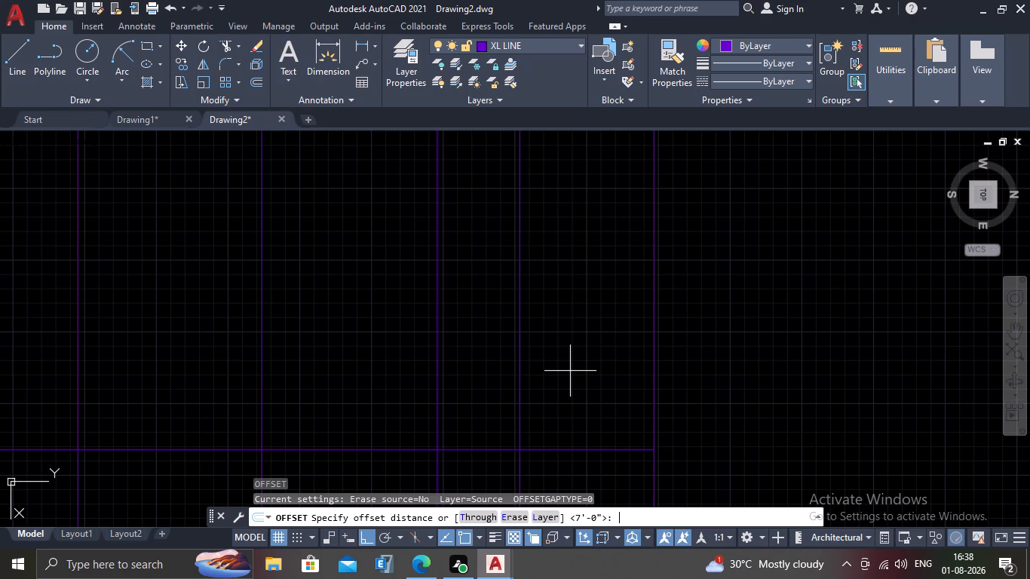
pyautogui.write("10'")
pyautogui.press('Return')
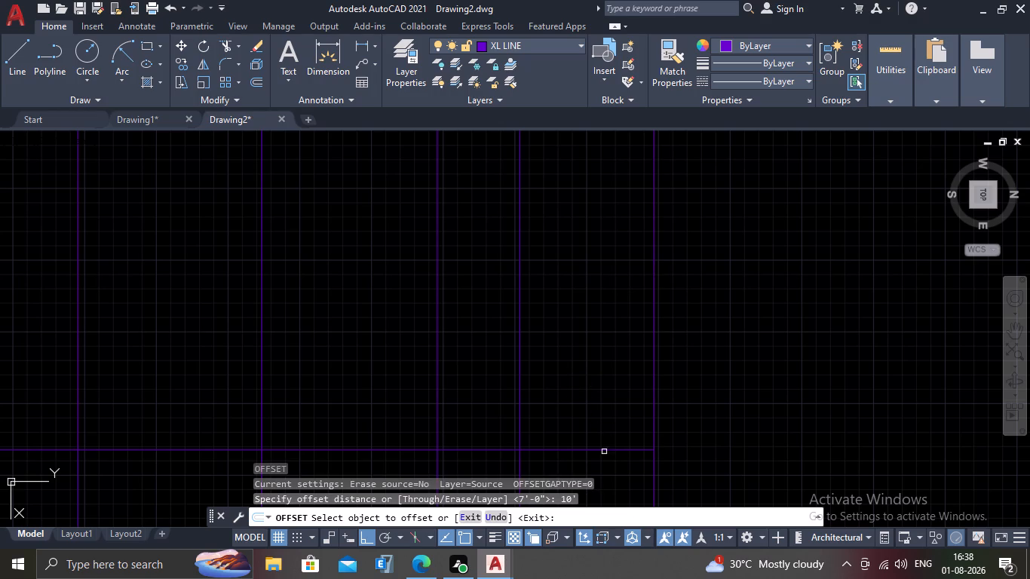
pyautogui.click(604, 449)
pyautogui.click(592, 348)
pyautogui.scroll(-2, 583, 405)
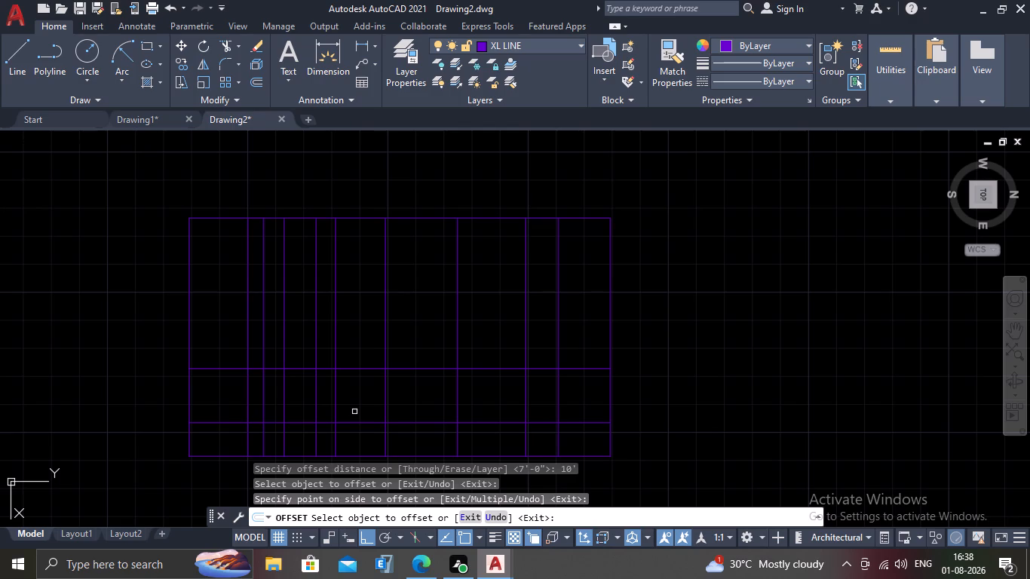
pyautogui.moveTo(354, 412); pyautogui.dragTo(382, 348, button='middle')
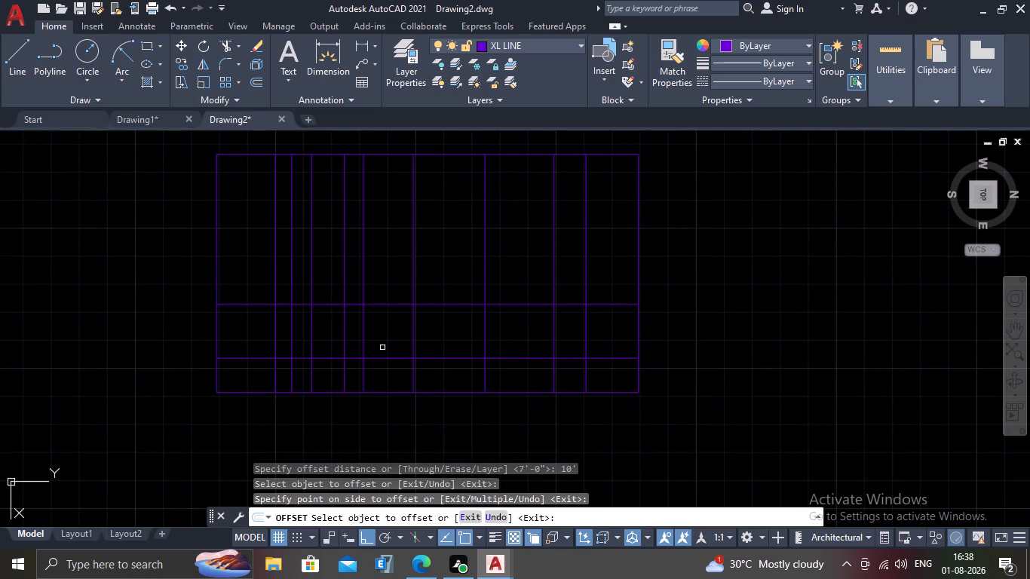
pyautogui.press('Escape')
# Delete the lower level line between the base line and the 10' offset line.
pyautogui.scroll(1, 393, 380)
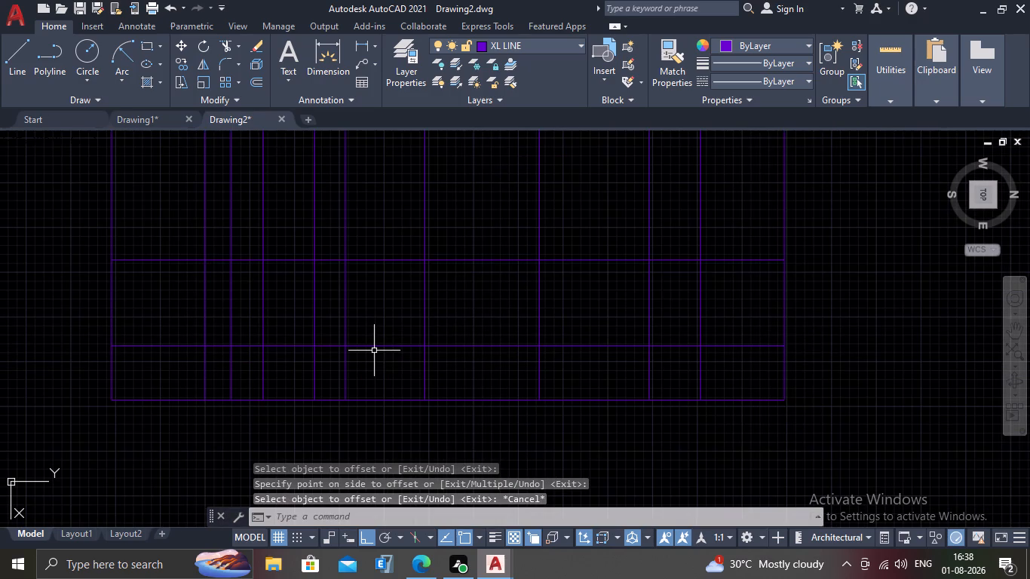
pyautogui.click(375, 348)
pyautogui.press('Delete')
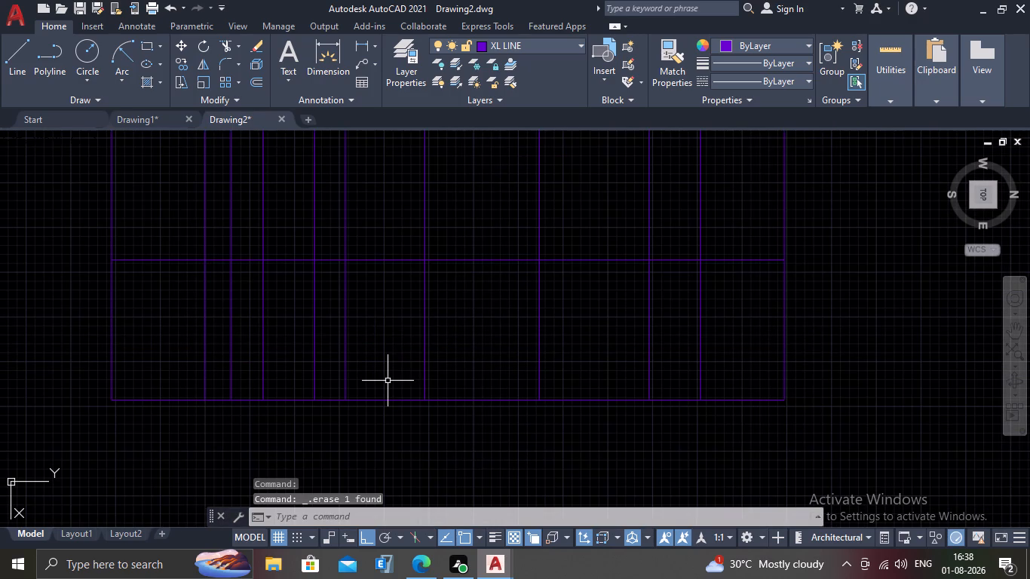
# Offset the grid's base line upward by 28".
pyautogui.press('o')
pyautogui.press('Return')
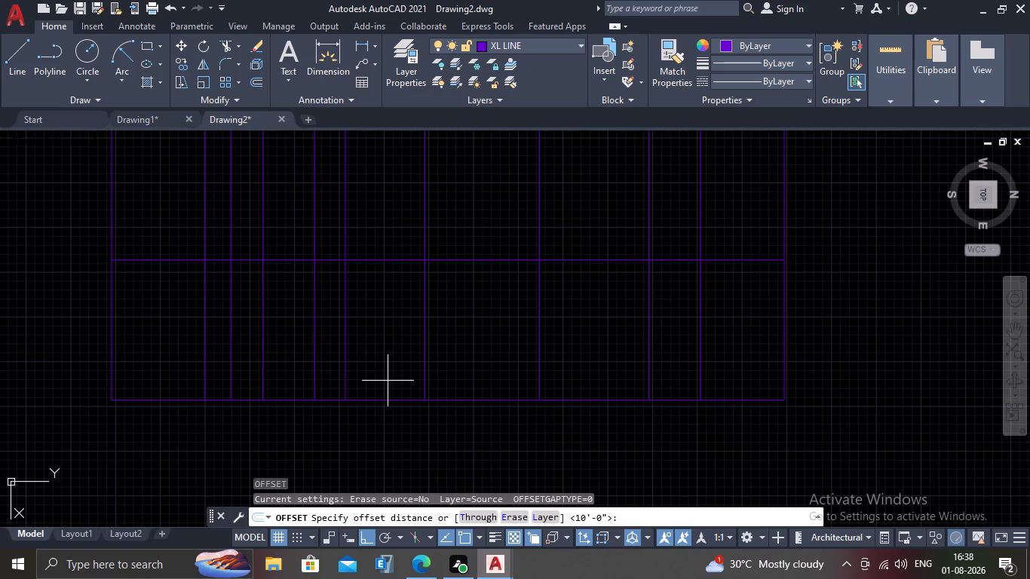
pyautogui.write('28')
pyautogui.hotkey('shift', '"')
pyautogui.press('Return')
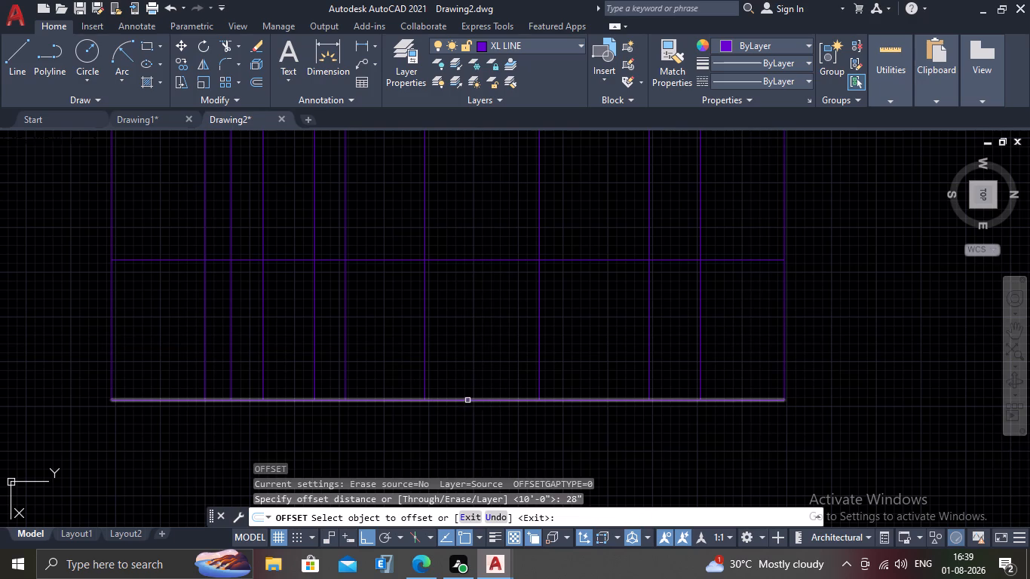
pyautogui.click(467, 400)
pyautogui.click(463, 366)
pyautogui.press('Escape')
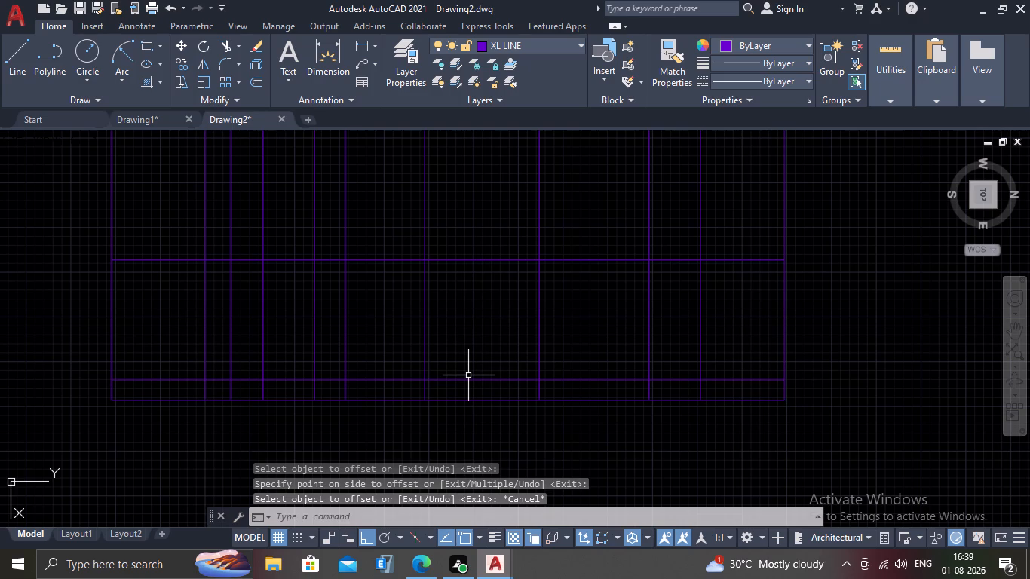
# Offset the 28" level line upward by 3'.
pyautogui.press('o')
pyautogui.press('Return')
pyautogui.write("3'")
pyautogui.press('Return')
pyautogui.click(471, 381)
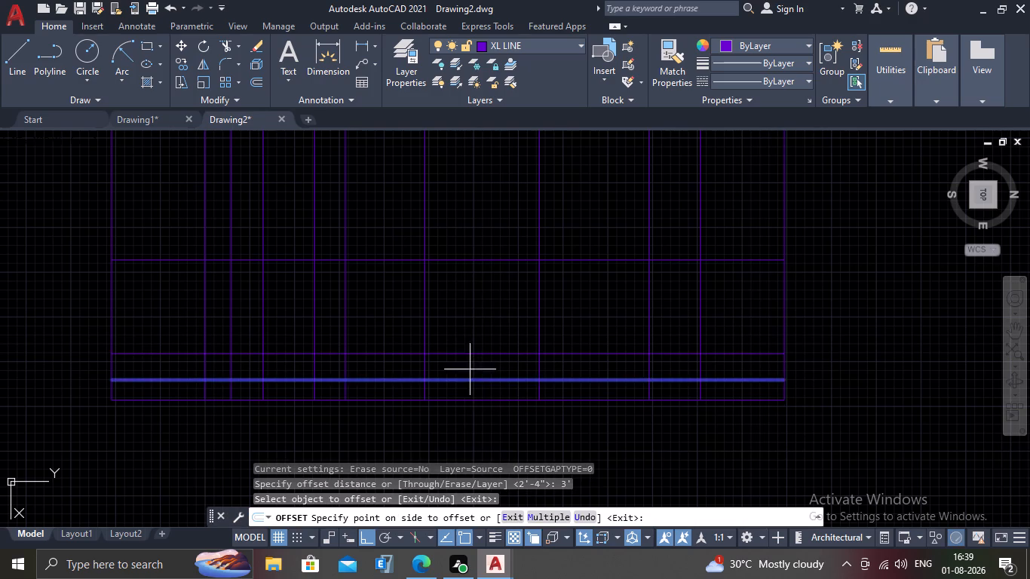
pyautogui.click(473, 351)
pyautogui.press('Escape')
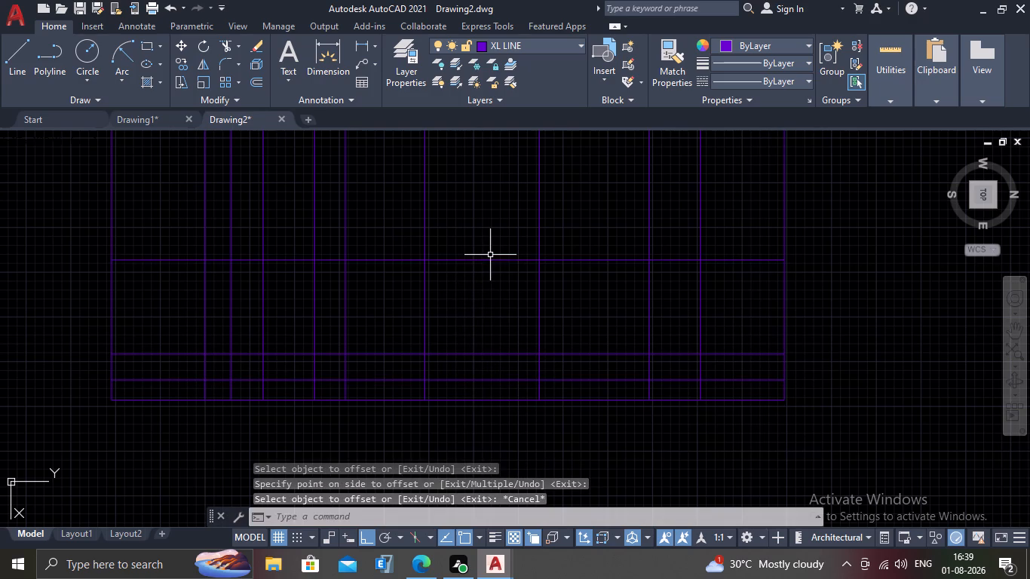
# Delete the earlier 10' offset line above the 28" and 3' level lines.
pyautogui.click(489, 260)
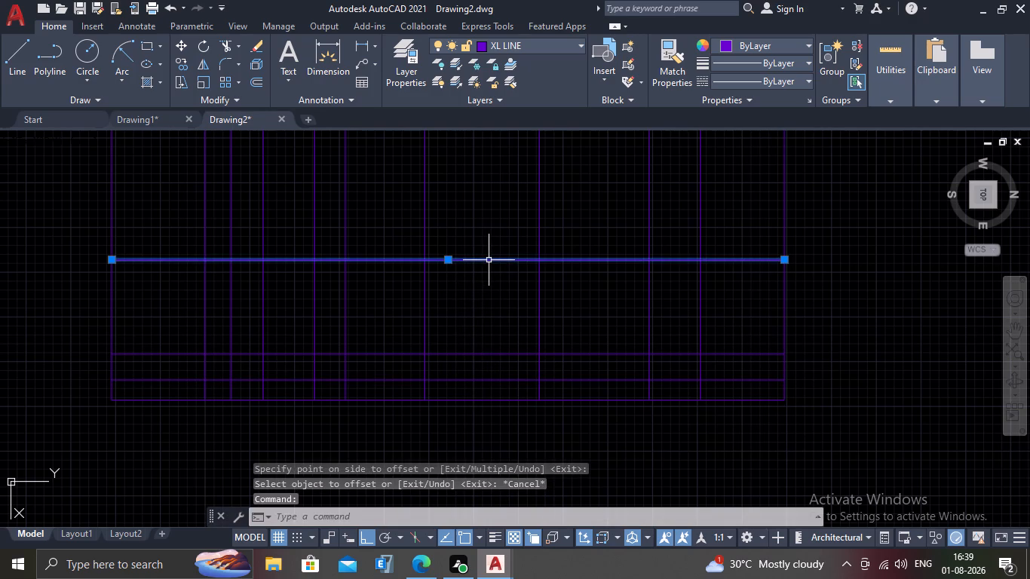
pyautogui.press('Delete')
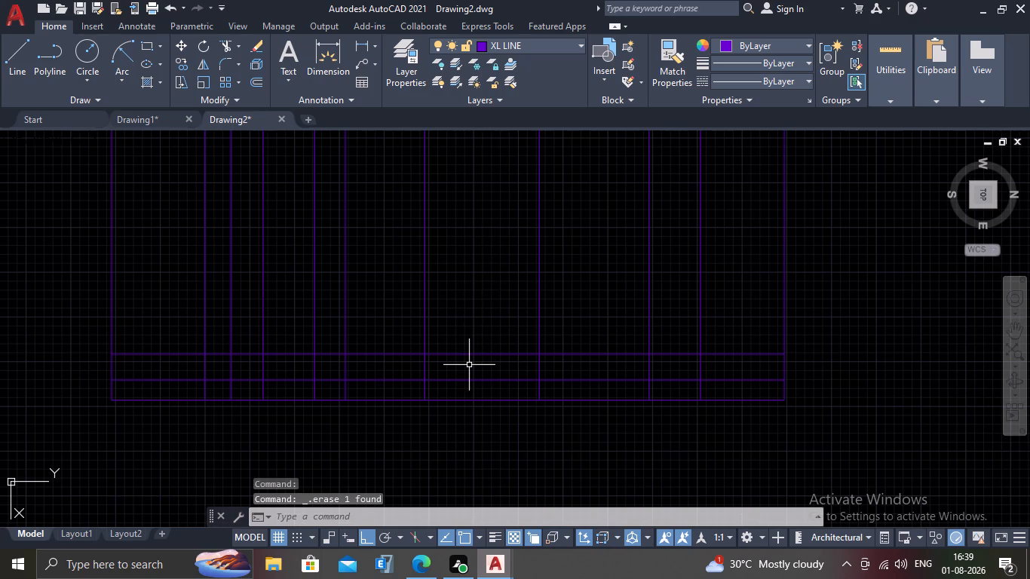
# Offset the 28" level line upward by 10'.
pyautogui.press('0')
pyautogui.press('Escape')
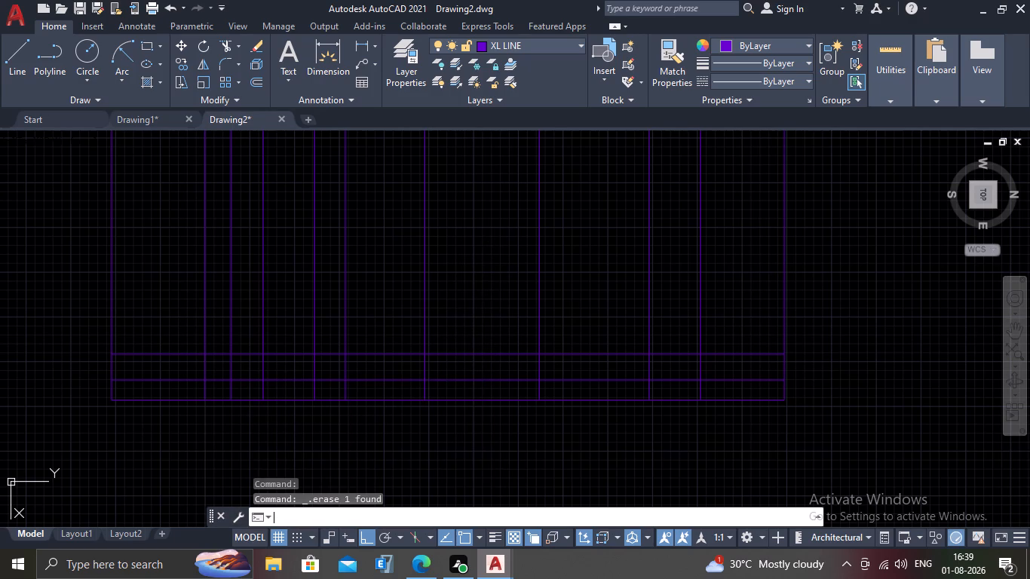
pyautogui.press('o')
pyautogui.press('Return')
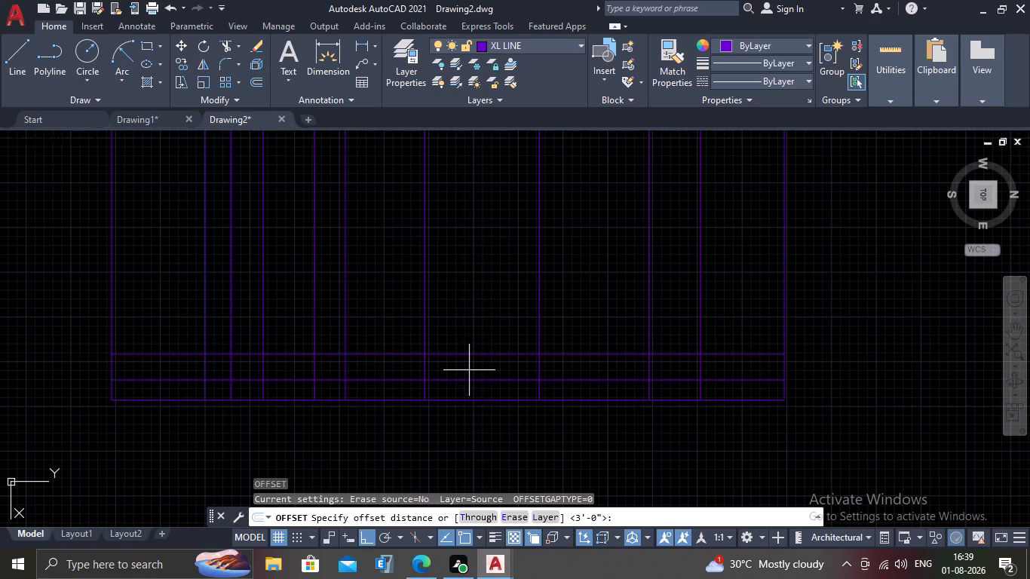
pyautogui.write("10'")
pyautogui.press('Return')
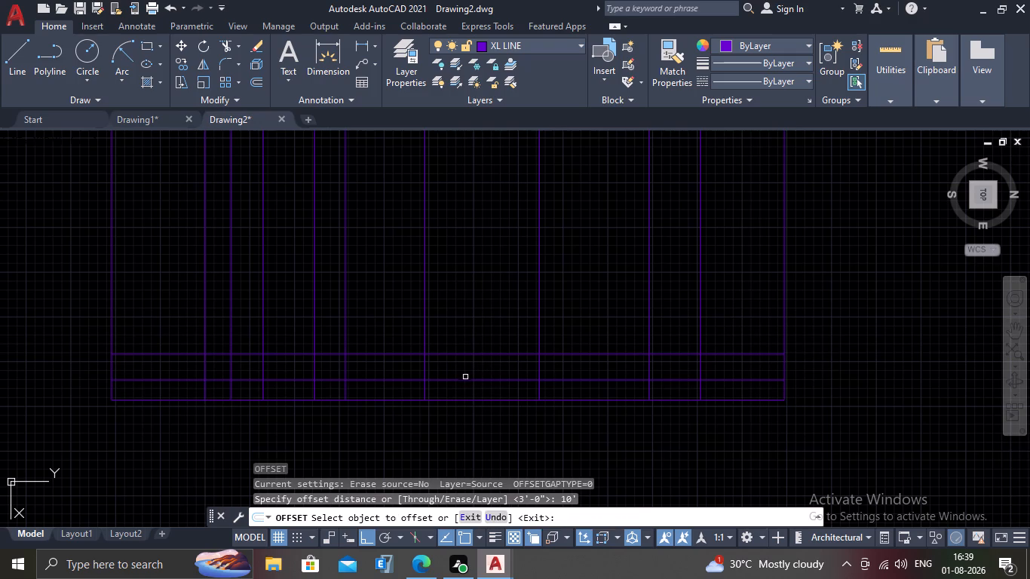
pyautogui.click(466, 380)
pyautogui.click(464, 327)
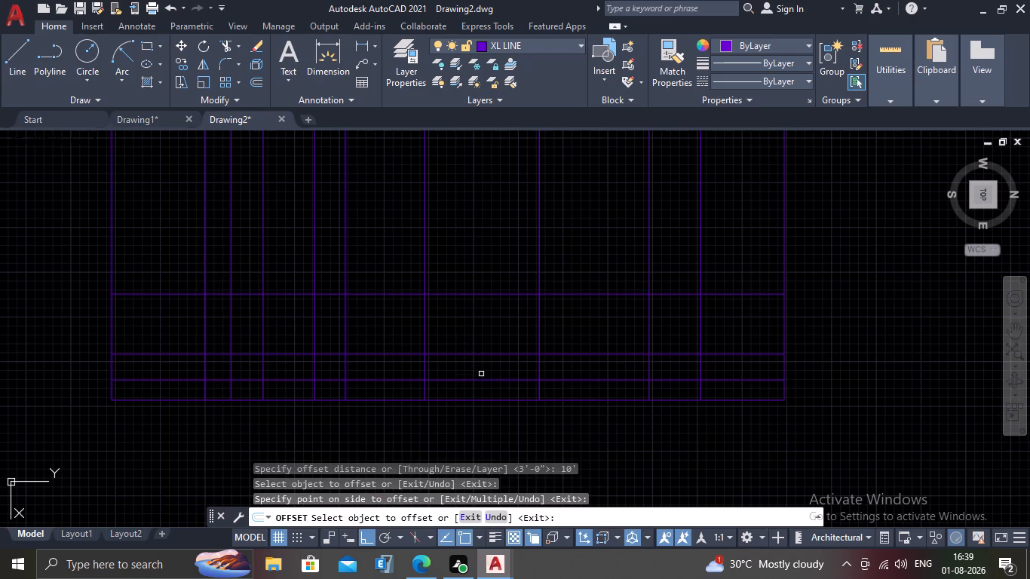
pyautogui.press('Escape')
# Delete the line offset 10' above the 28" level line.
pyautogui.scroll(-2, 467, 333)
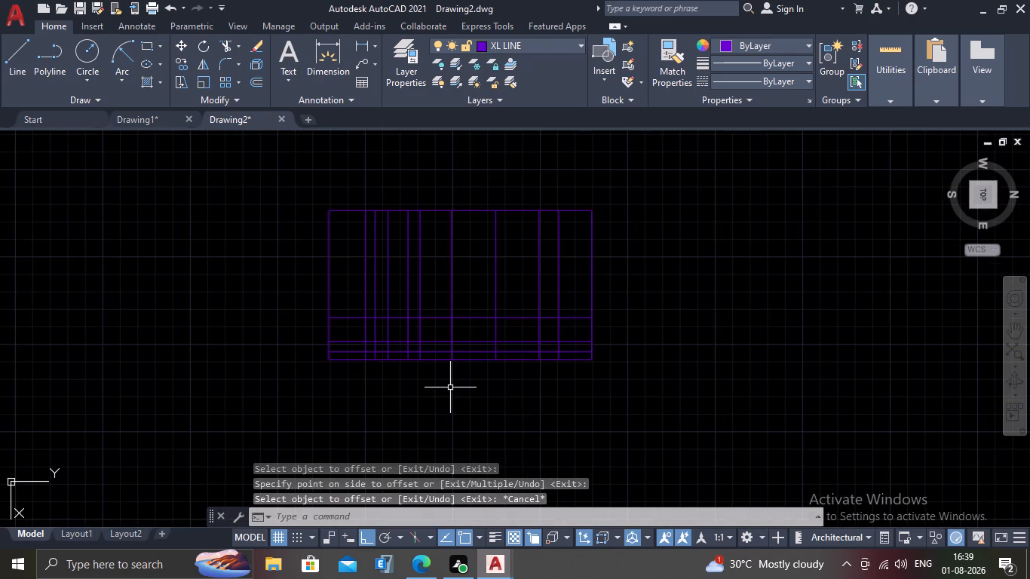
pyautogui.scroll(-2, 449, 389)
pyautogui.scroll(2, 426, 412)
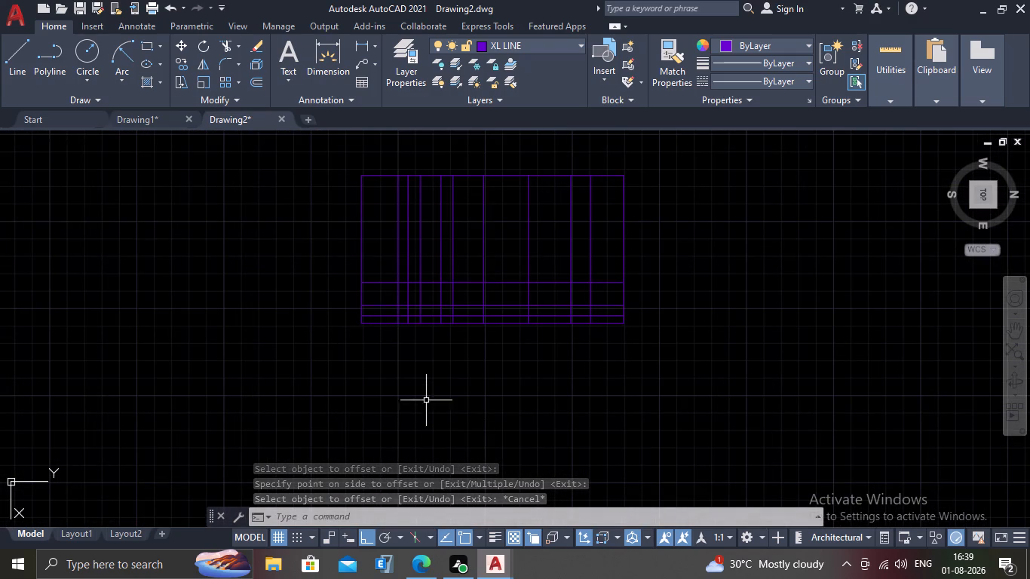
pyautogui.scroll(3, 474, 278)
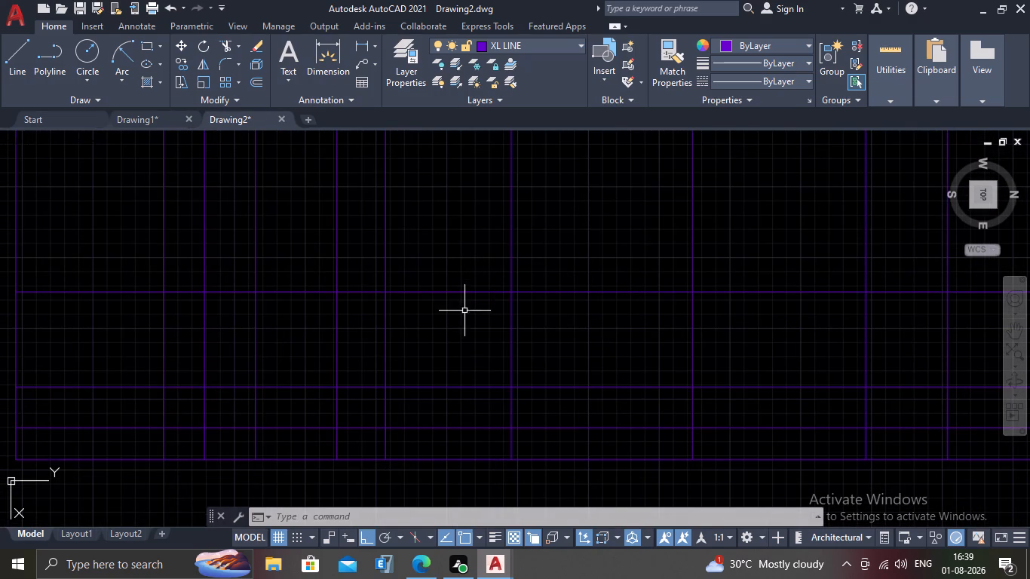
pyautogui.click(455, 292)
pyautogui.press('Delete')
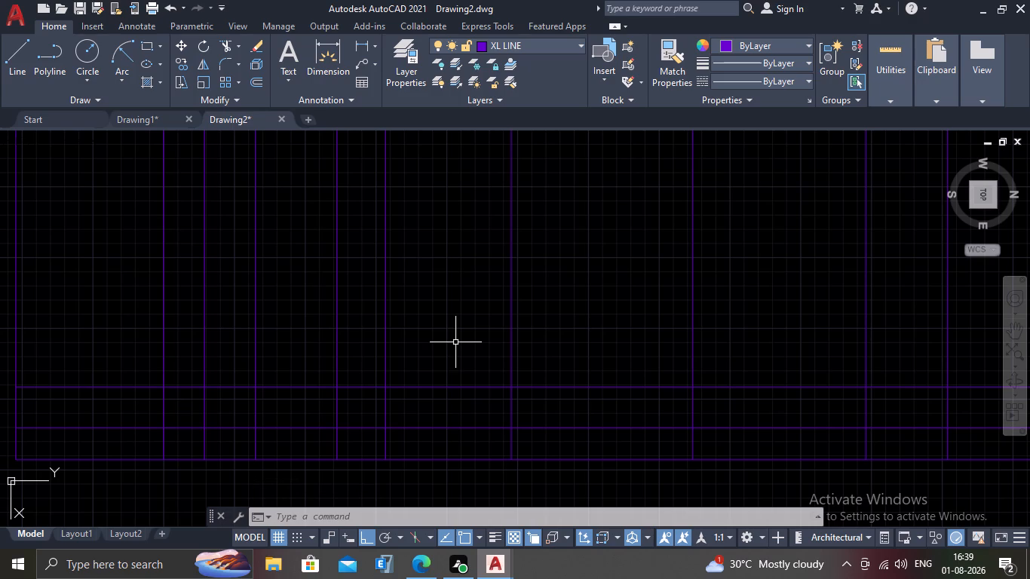
# Offset the 28" level line upward by 10' again.
pyautogui.press('o')
pyautogui.press('Return')
pyautogui.write("10'")
pyautogui.press('Return')
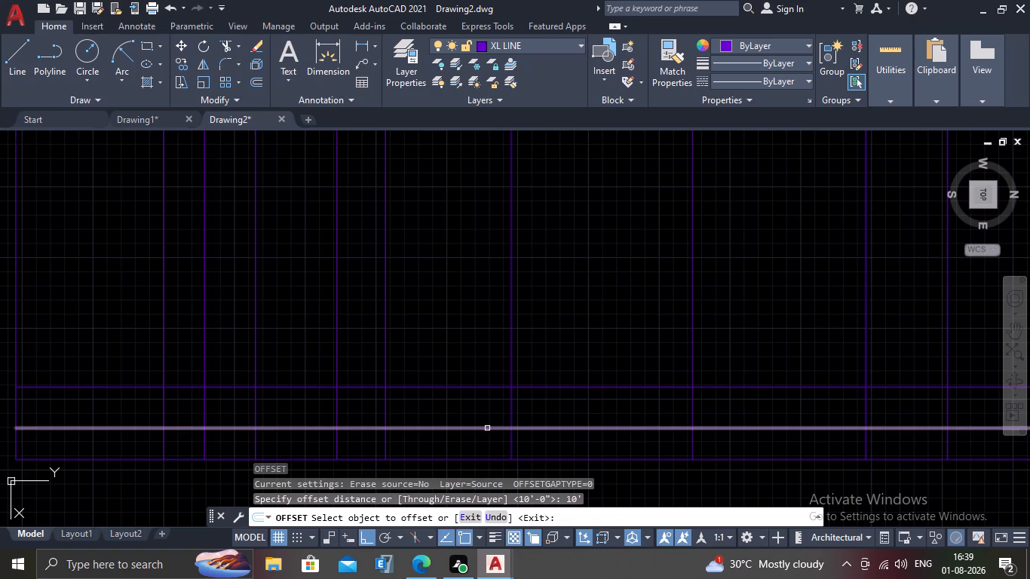
pyautogui.click(487, 428)
pyautogui.click(482, 318)
pyautogui.press('Escape')
# Trim all the projected vertical lines above the 10' level line of the elevation grid.
pyautogui.scroll(-1, 482, 318)
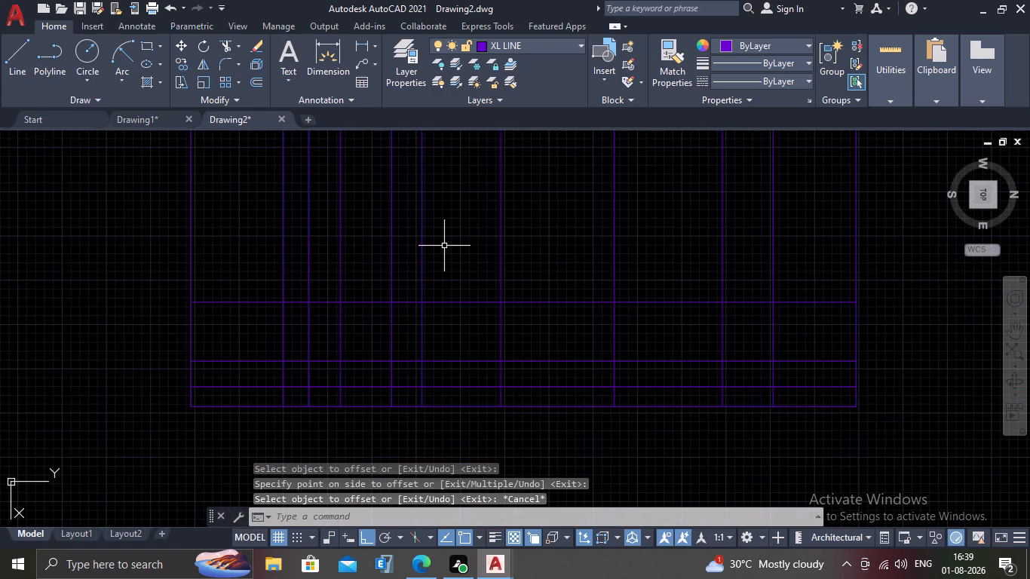
pyautogui.write('TR')
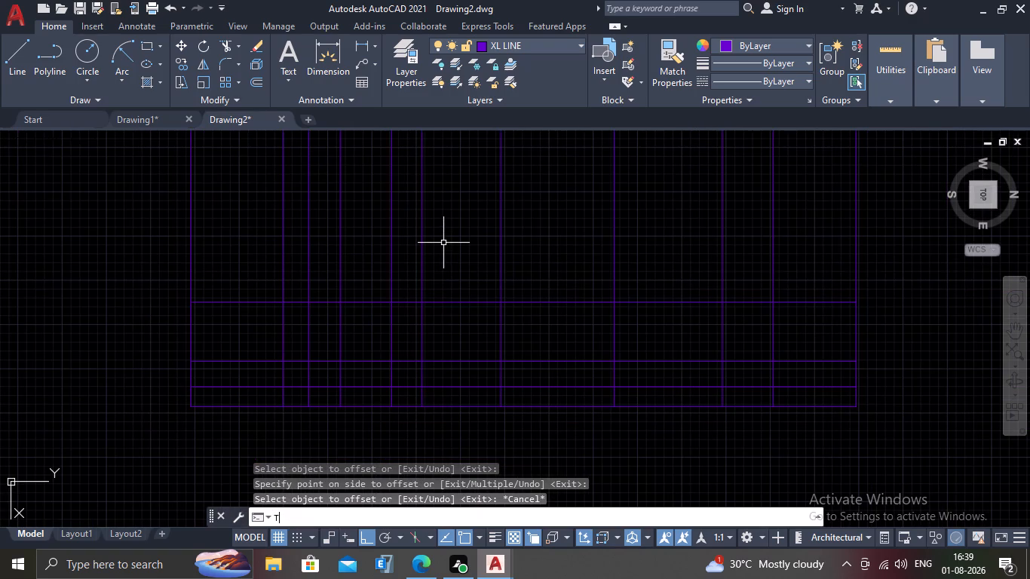
pyautogui.press('Return')
pyautogui.click(883, 219)
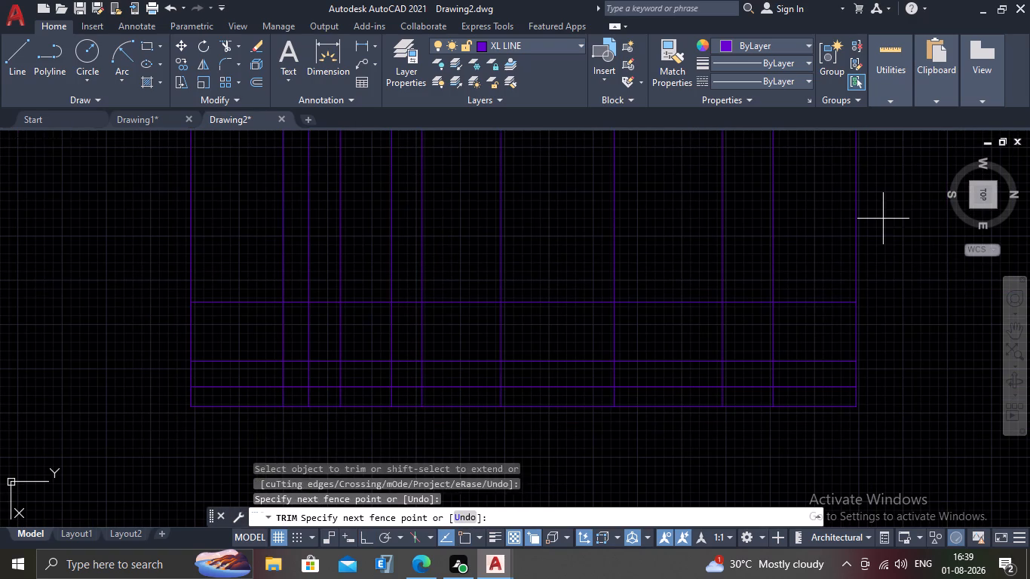
pyautogui.click(559, 216)
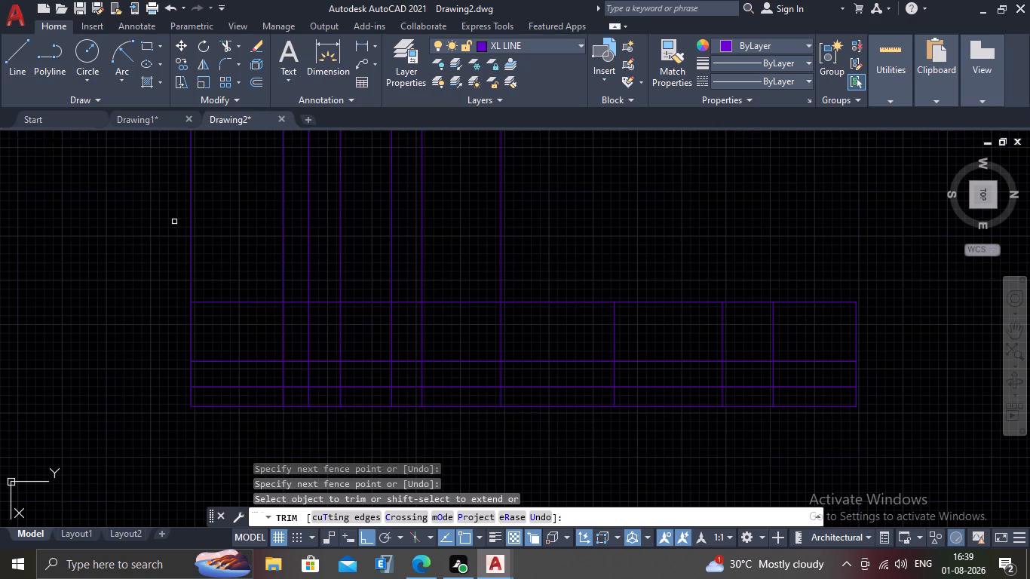
pyautogui.moveTo(174, 222); pyautogui.dragTo(198, 222)
pyautogui.click(639, 248)
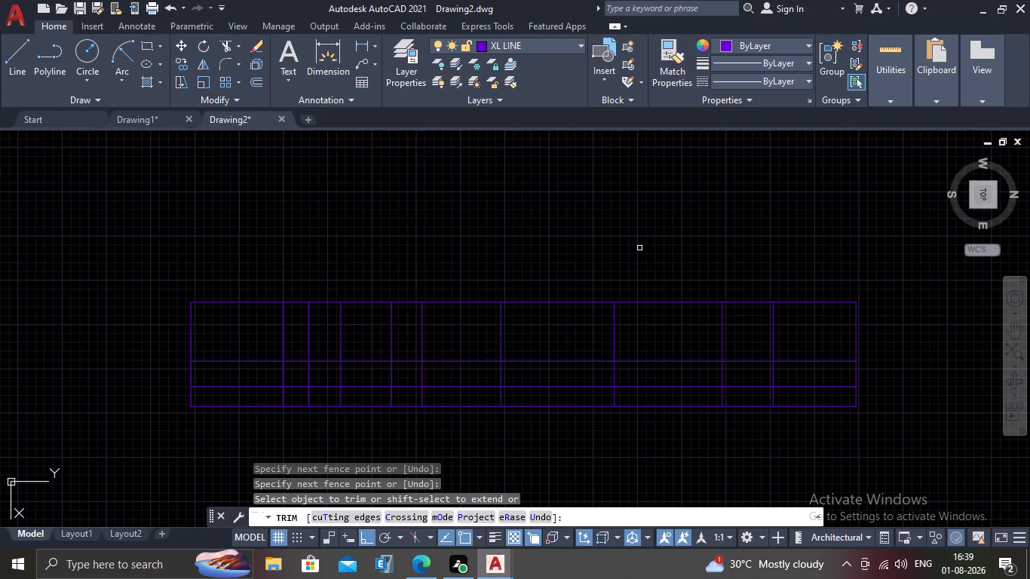
pyautogui.scroll(-2, 639, 248)
pyautogui.click(567, 141)
pyautogui.click(575, 192)
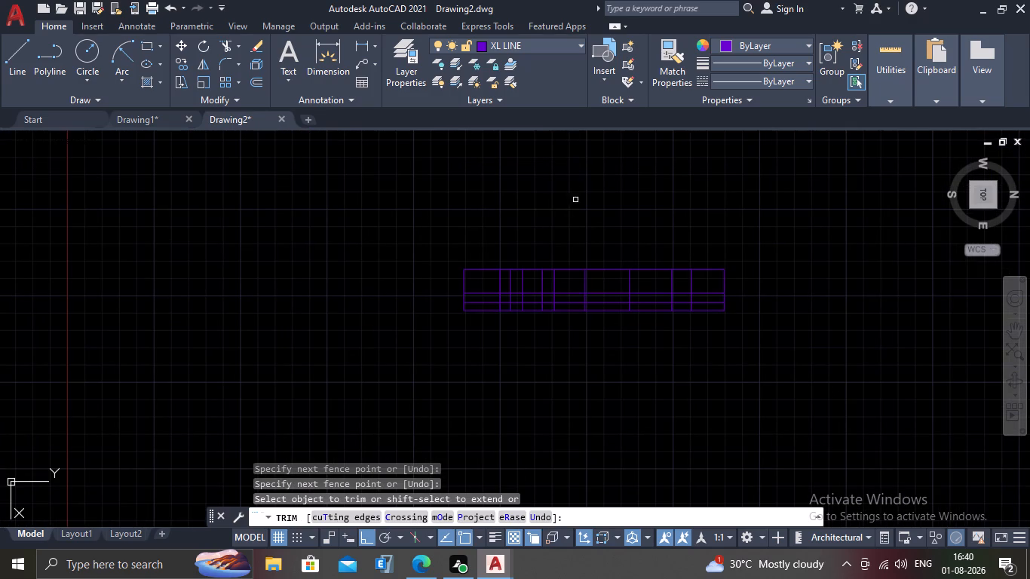
pyautogui.press('Escape')
# Compare the trimmed elevation grid with the floor plan above it, especially at the gate end.
pyautogui.scroll(1, 543, 316)
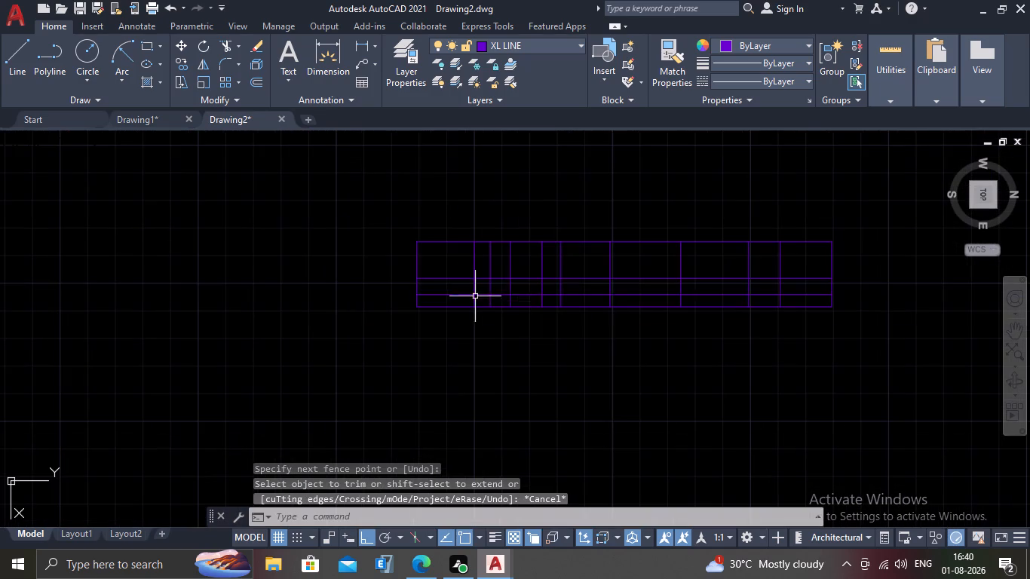
pyautogui.scroll(2, 471, 285)
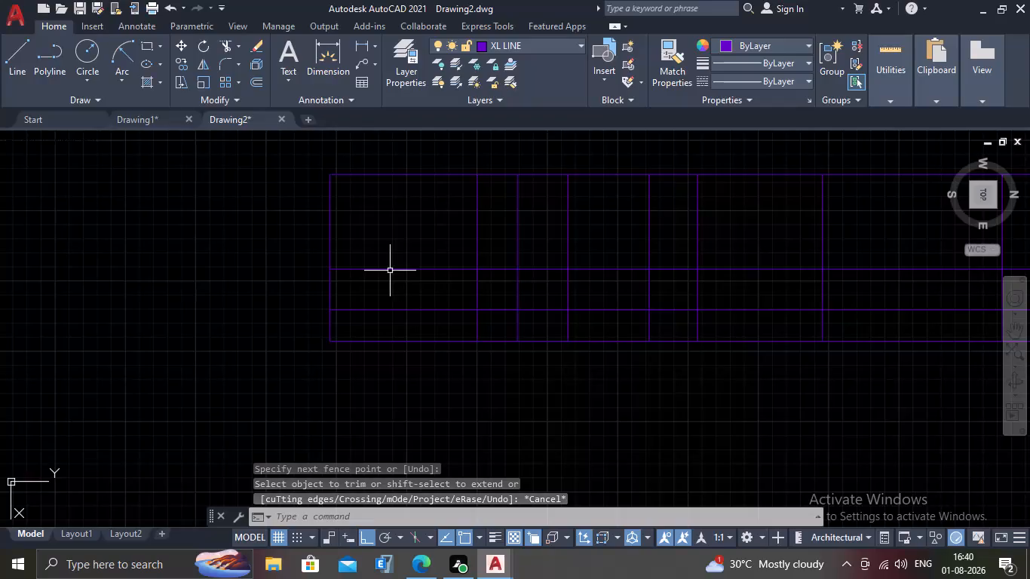
pyautogui.scroll(-2, 403, 274)
pyautogui.scroll(-1, 384, 216)
pyautogui.moveTo(383, 228); pyautogui.dragTo(368, 361, button='middle')
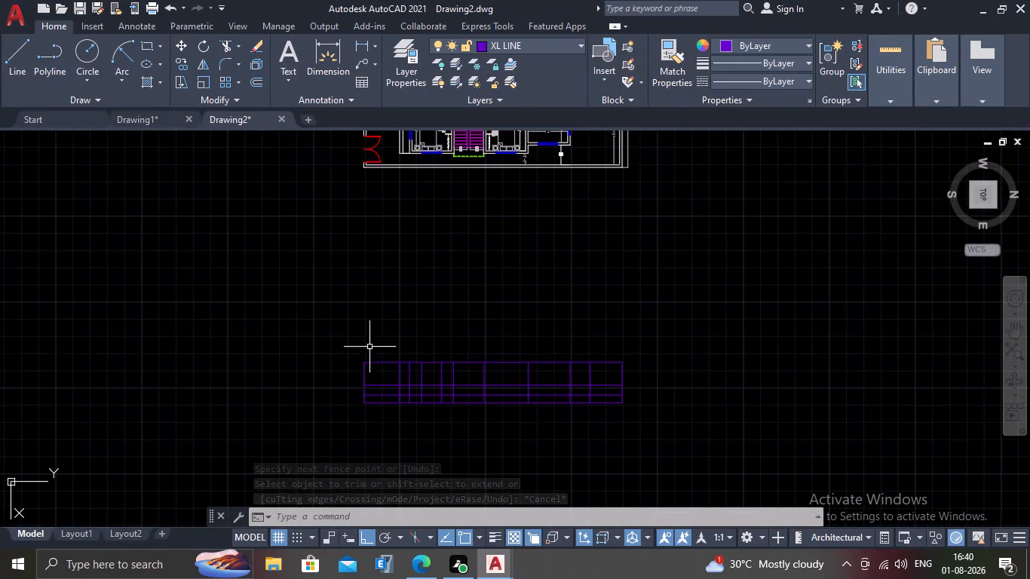
pyautogui.scroll(-1, 369, 345)
pyautogui.scroll(2, 397, 239)
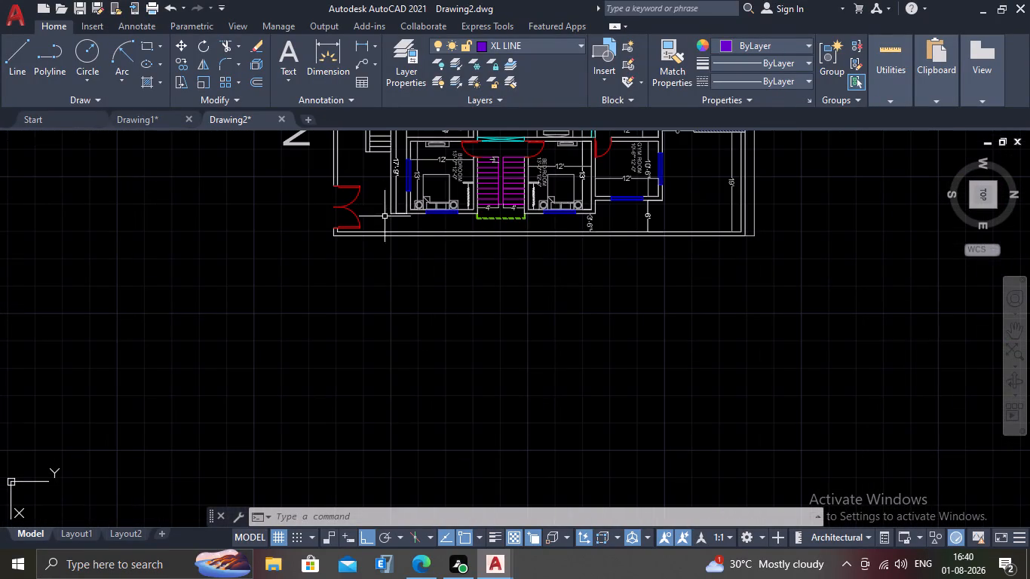
pyautogui.scroll(-2, 369, 324)
pyautogui.moveTo(369, 362); pyautogui.dragTo(371, 330, button='middle')
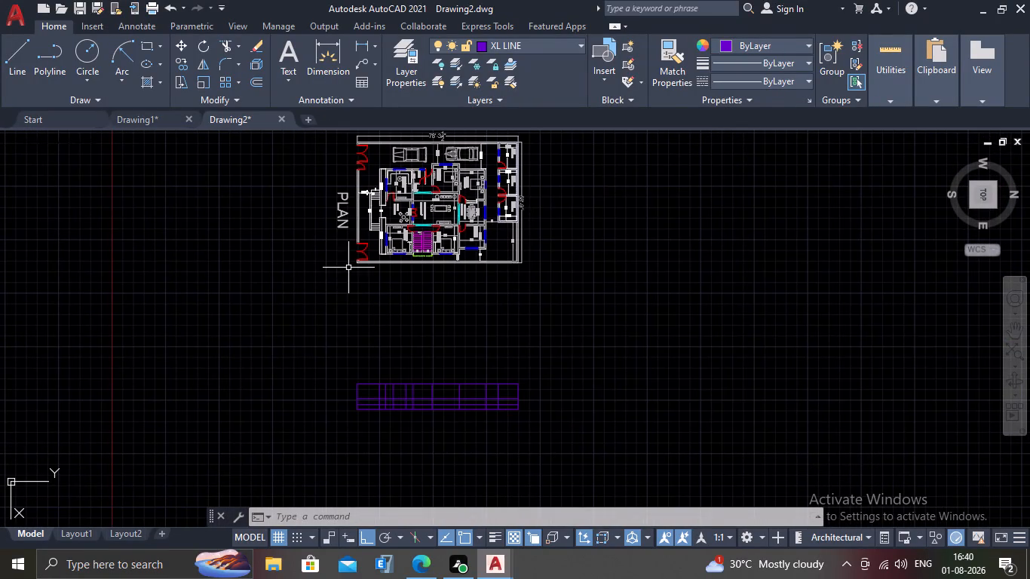
pyautogui.moveTo(357, 414); pyautogui.dragTo(368, 375, button='middle')
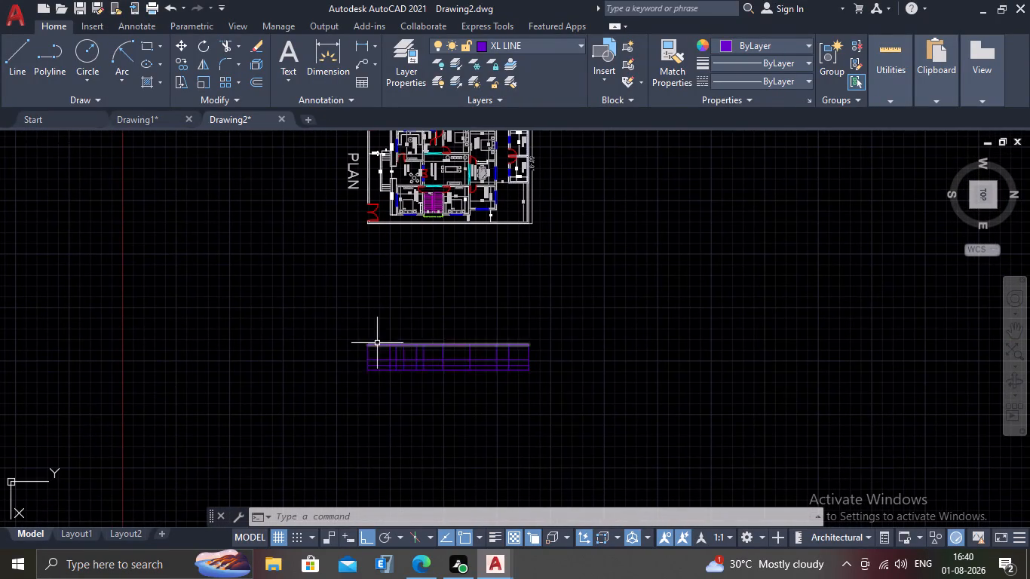
# Trim the gate-end bay: its 10' line segment, the end vertical above the 3' line, and its 28" line segment.
pyautogui.scroll(3, 377, 343)
pyautogui.write('TR')
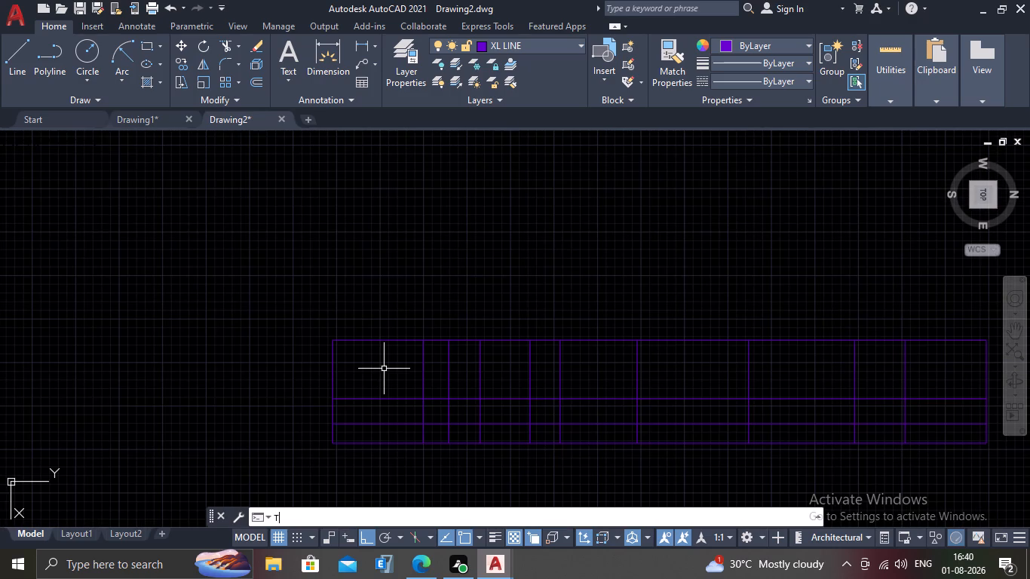
pyautogui.press('Return')
pyautogui.click(376, 305)
pyautogui.click(374, 360)
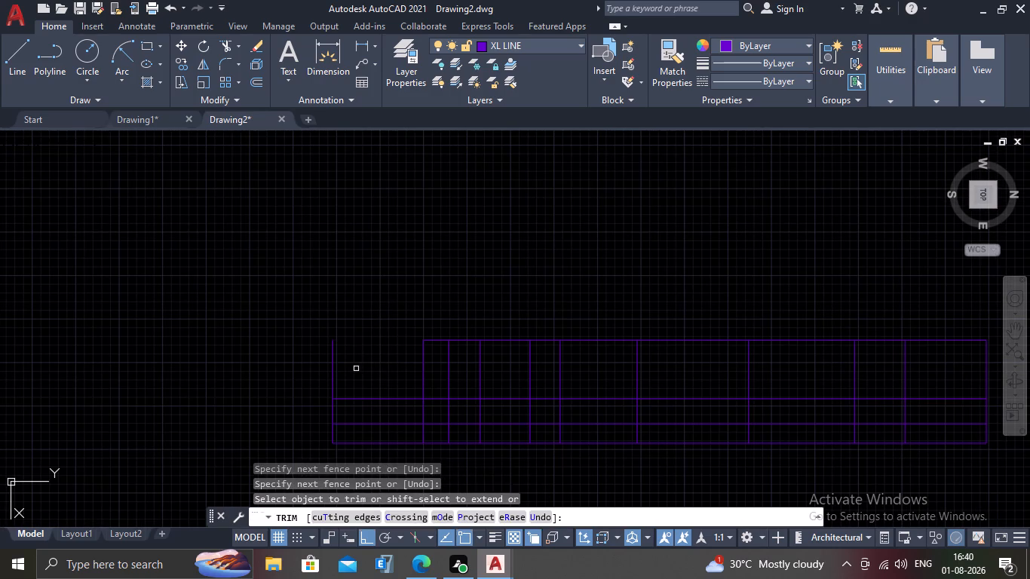
pyautogui.click(356, 369)
pyautogui.click(320, 381)
pyautogui.click(374, 424)
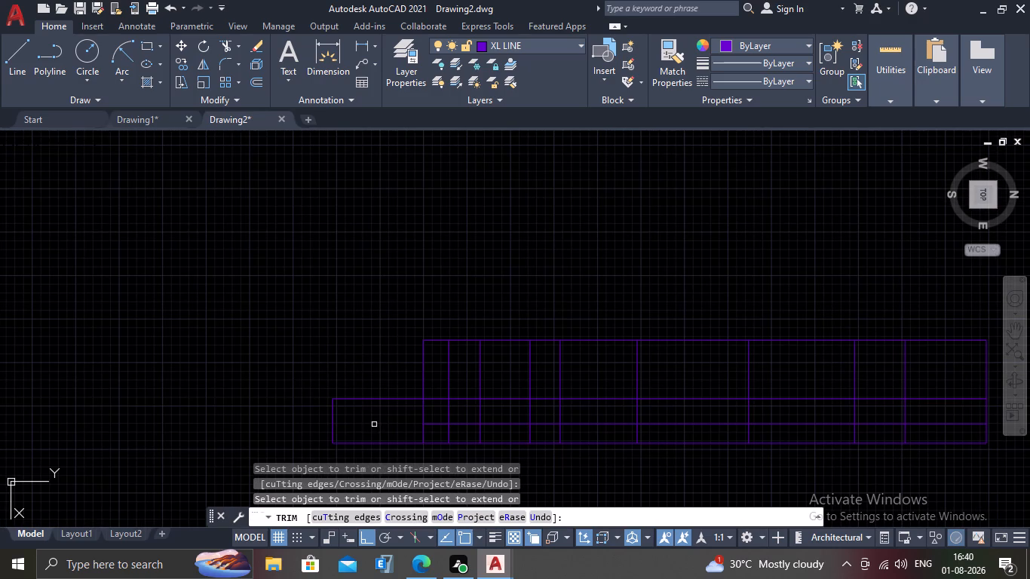
pyautogui.press('Escape')
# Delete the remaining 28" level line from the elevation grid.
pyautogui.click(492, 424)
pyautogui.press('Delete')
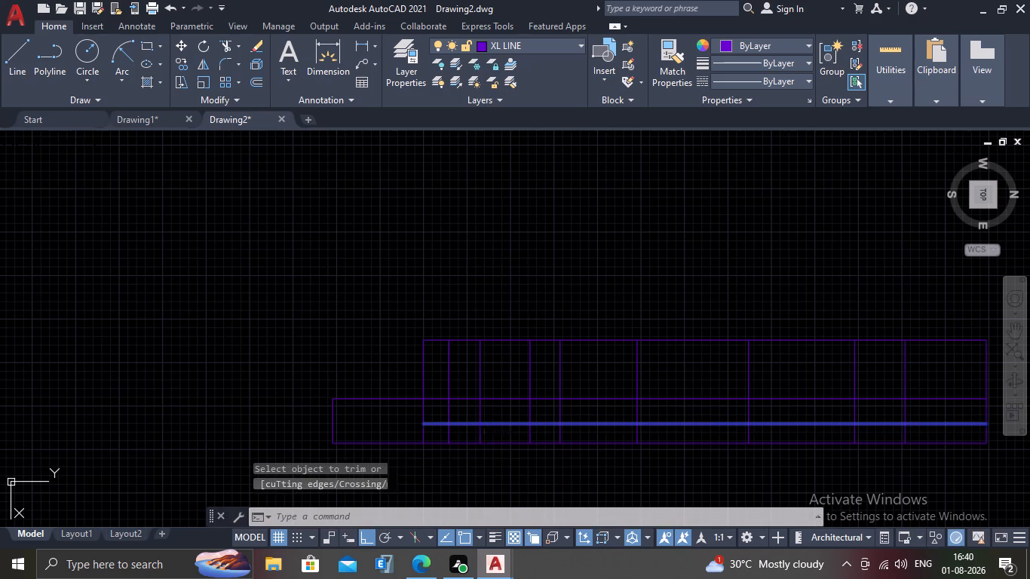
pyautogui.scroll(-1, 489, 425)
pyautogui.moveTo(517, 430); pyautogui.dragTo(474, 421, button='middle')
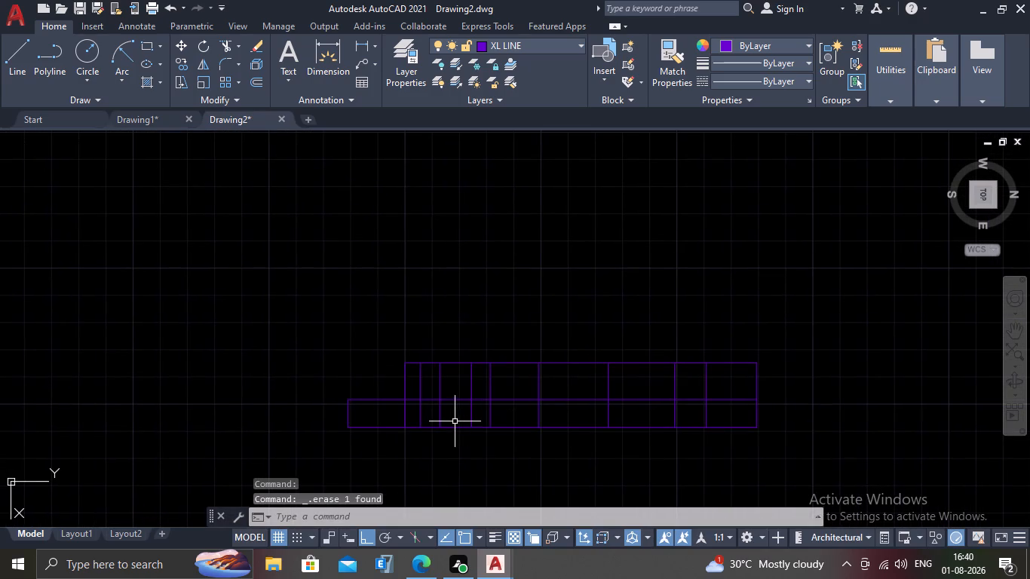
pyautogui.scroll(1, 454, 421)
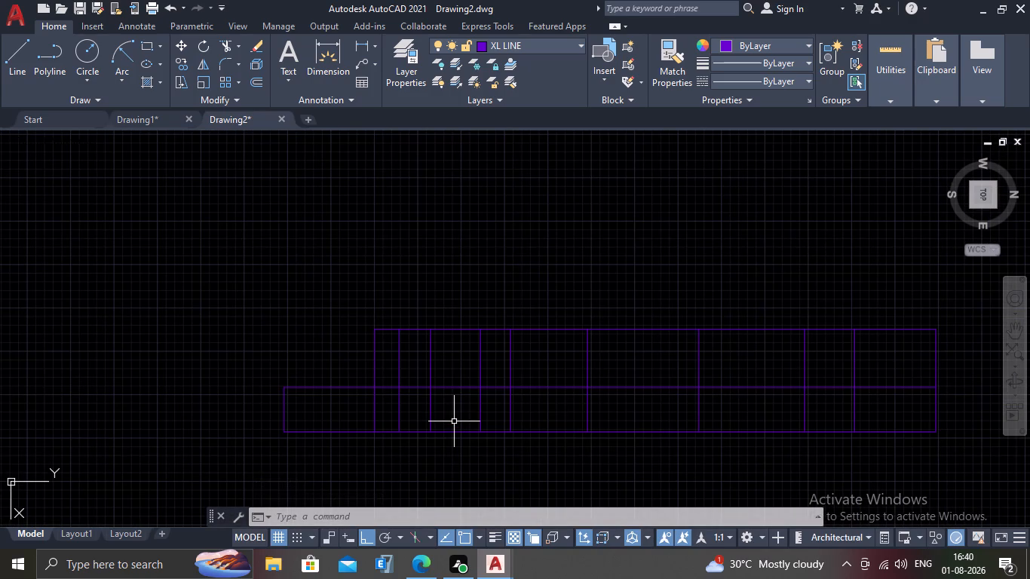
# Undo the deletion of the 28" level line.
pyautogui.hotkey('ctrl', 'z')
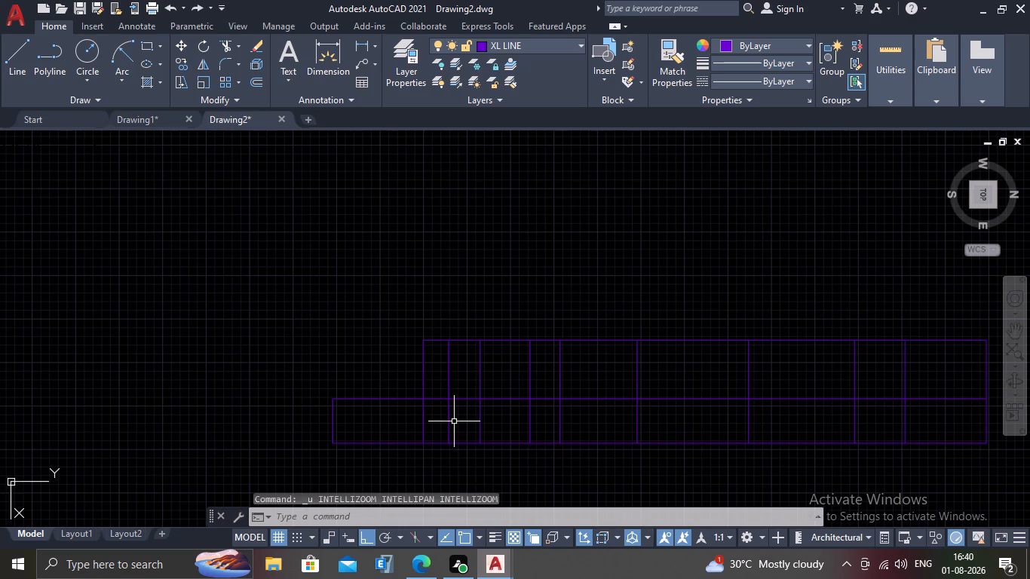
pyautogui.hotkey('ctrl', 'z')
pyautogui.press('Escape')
# Examine the plan's front wall, bedroom and gate-end setback to see how they line up with the grid verticals.
pyautogui.scroll(1, 456, 403)
pyautogui.scroll(-1, 456, 400)
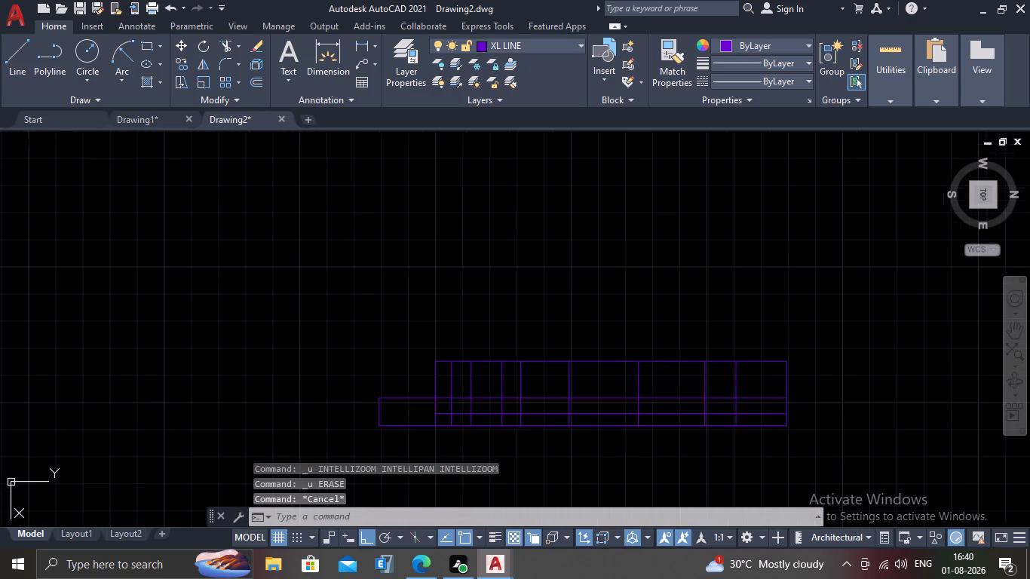
pyautogui.scroll(-1, 456, 400)
pyautogui.moveTo(464, 419); pyautogui.dragTo(452, 348, button='middle')
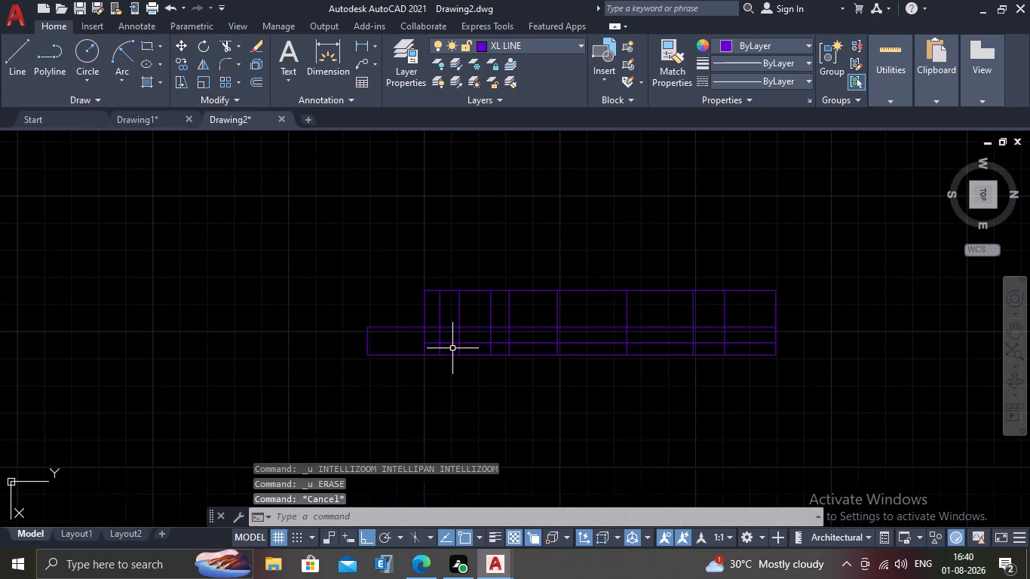
pyautogui.scroll(1, 440, 360)
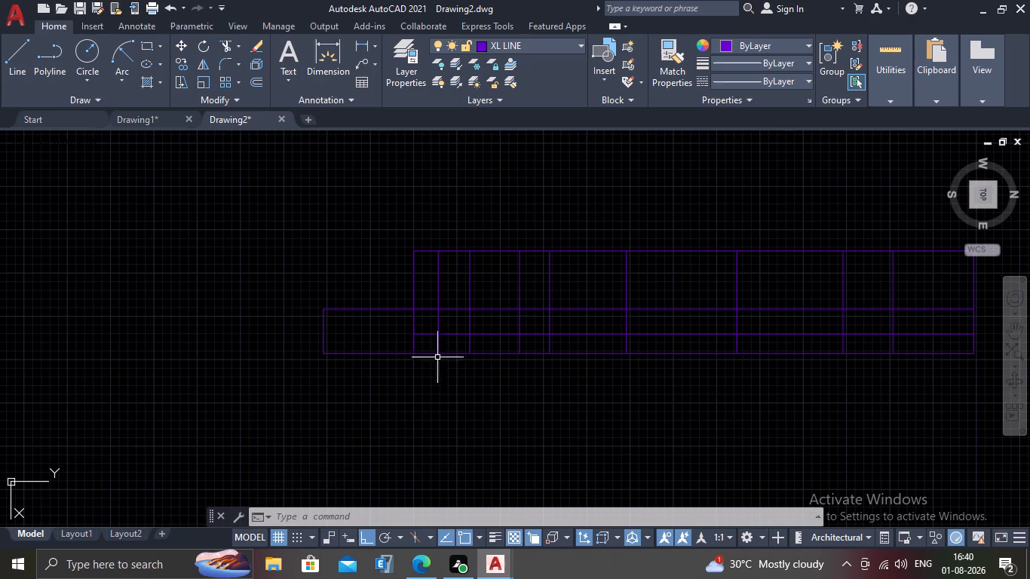
pyautogui.scroll(2, 445, 341)
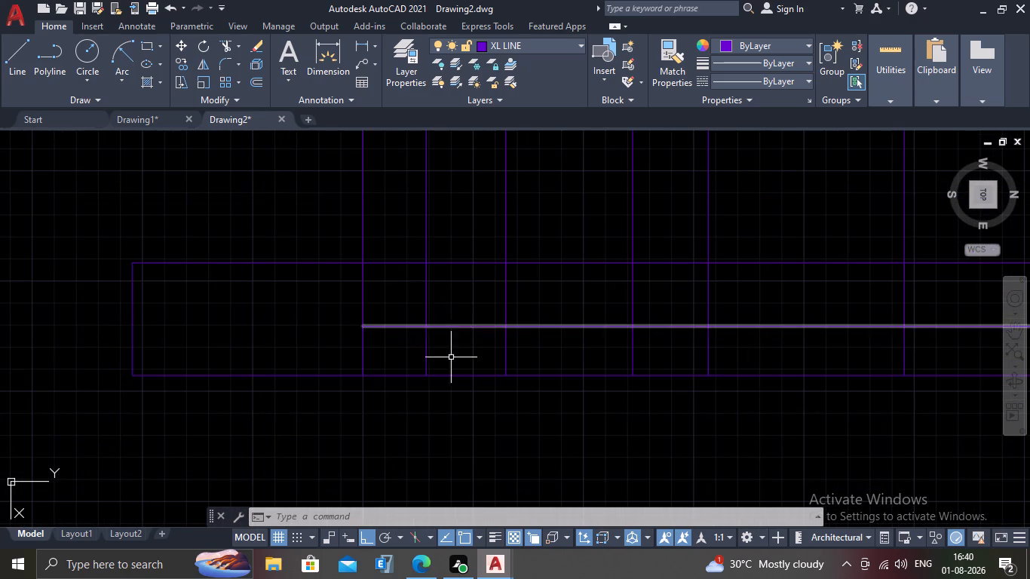
pyautogui.scroll(-1, 458, 356)
pyautogui.moveTo(443, 299); pyautogui.dragTo(345, 375, button='middle')
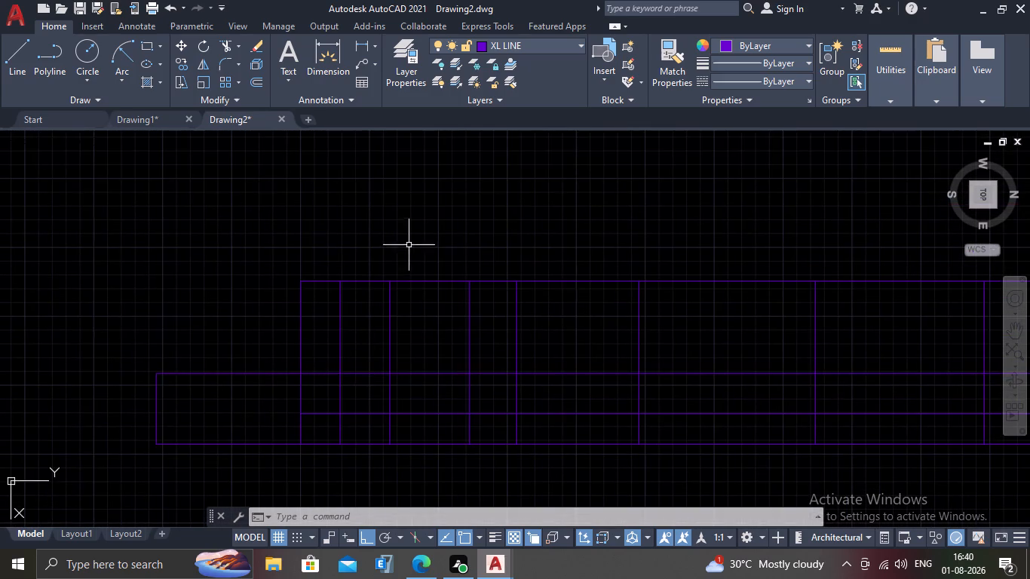
pyautogui.scroll(-3, 409, 244)
pyautogui.moveTo(408, 203); pyautogui.dragTo(383, 290, button='middle')
pyautogui.scroll(-1, 379, 293)
pyautogui.moveTo(380, 244); pyautogui.dragTo(374, 267, button='middle')
pyautogui.scroll(4, 366, 182)
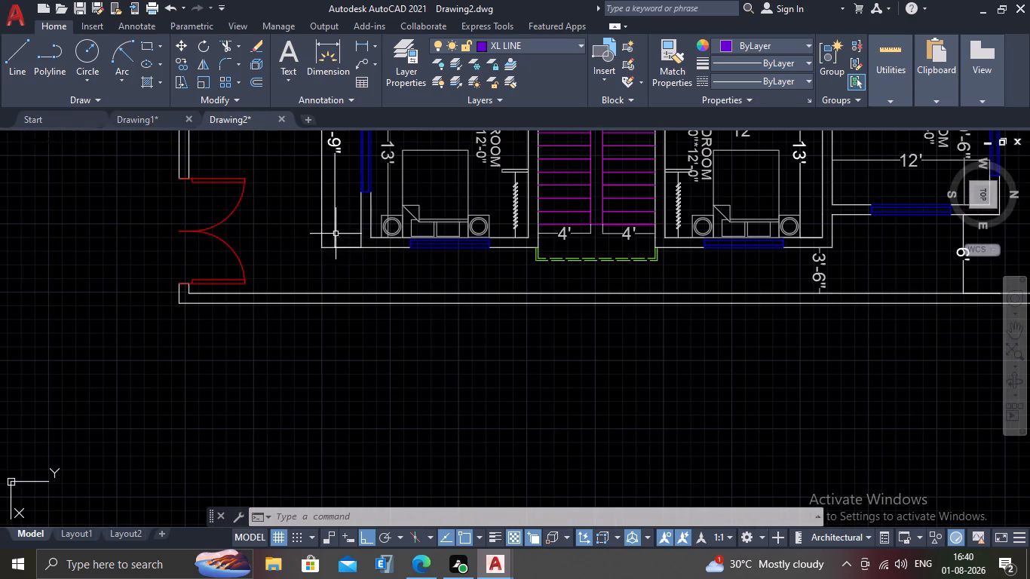
pyautogui.scroll(-1, 328, 258)
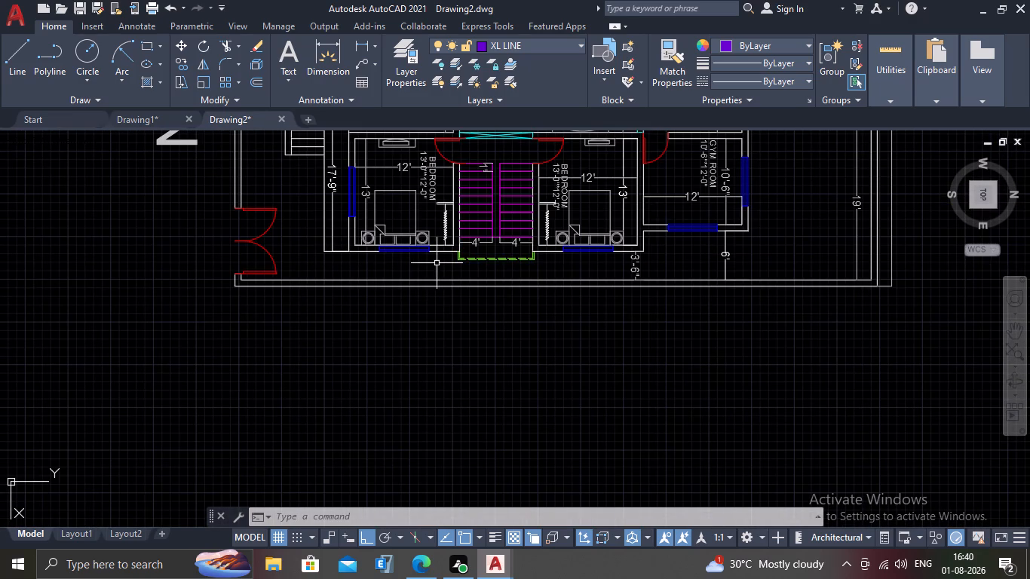
pyautogui.moveTo(346, 263); pyautogui.dragTo(313, 314, button='middle')
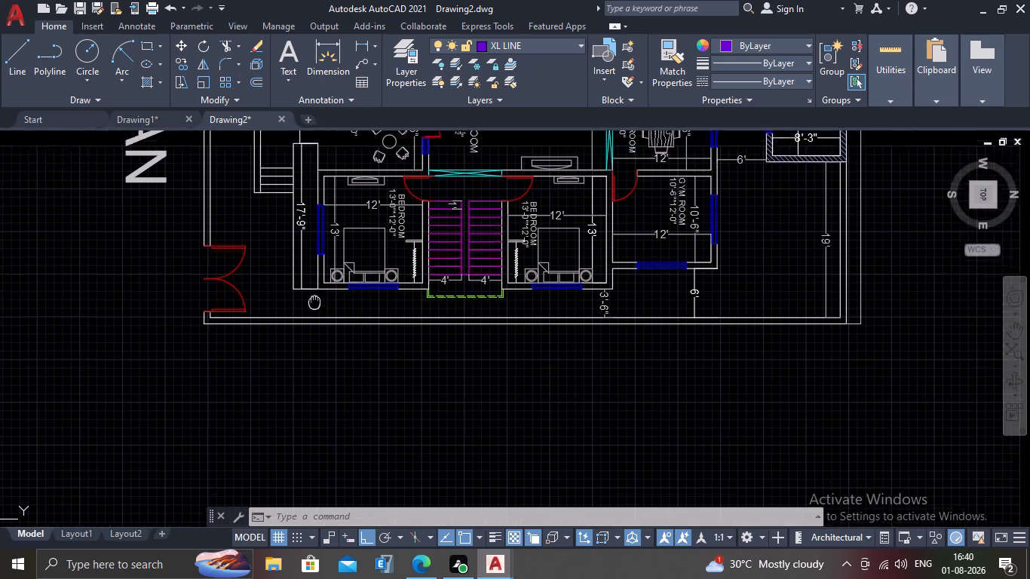
pyautogui.moveTo(313, 314); pyautogui.dragTo(290, 412, button='middle')
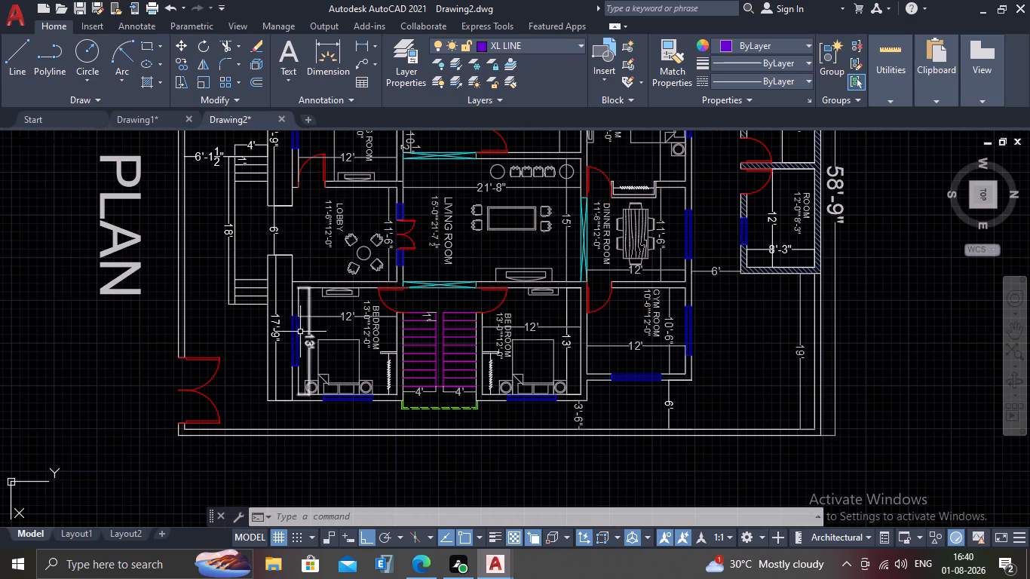
pyautogui.scroll(-1, 305, 347)
pyautogui.scroll(1, 289, 395)
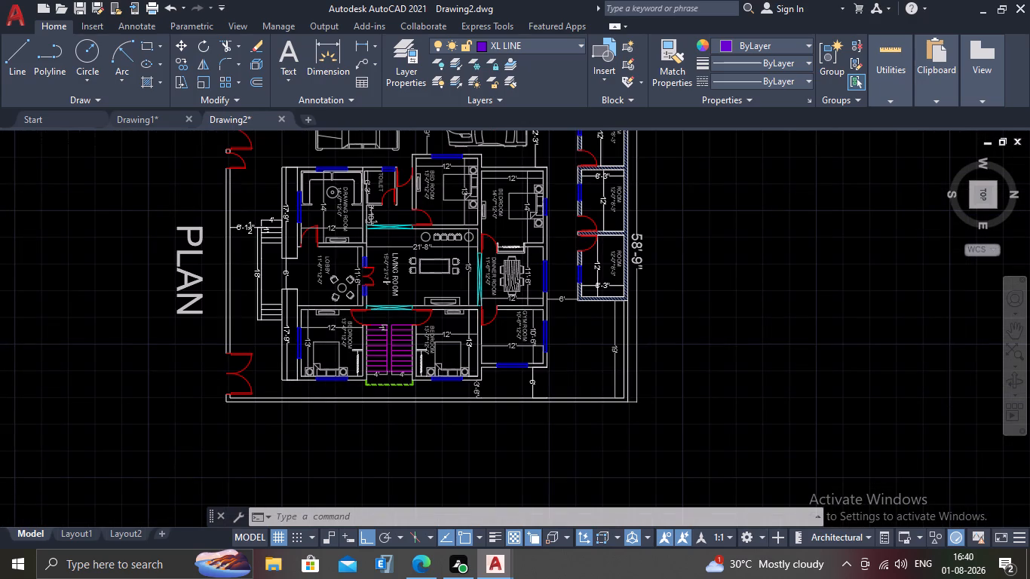
pyautogui.moveTo(300, 404); pyautogui.dragTo(308, 381, button='middle')
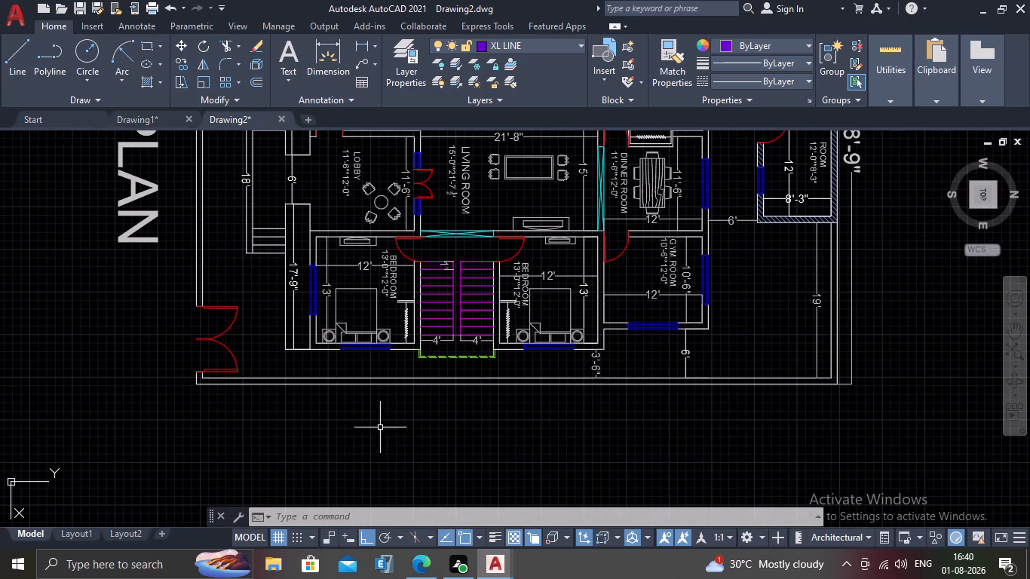
pyautogui.moveTo(367, 442); pyautogui.dragTo(376, 264, button='middle')
pyautogui.scroll(-2, 375, 262)
pyautogui.moveTo(368, 450); pyautogui.dragTo(379, 422, button='middle')
# Trim the second vertical from the gate end above the 3' line and the 10' line segment in the narrow bay beside it.
pyautogui.scroll(1, 353, 433)
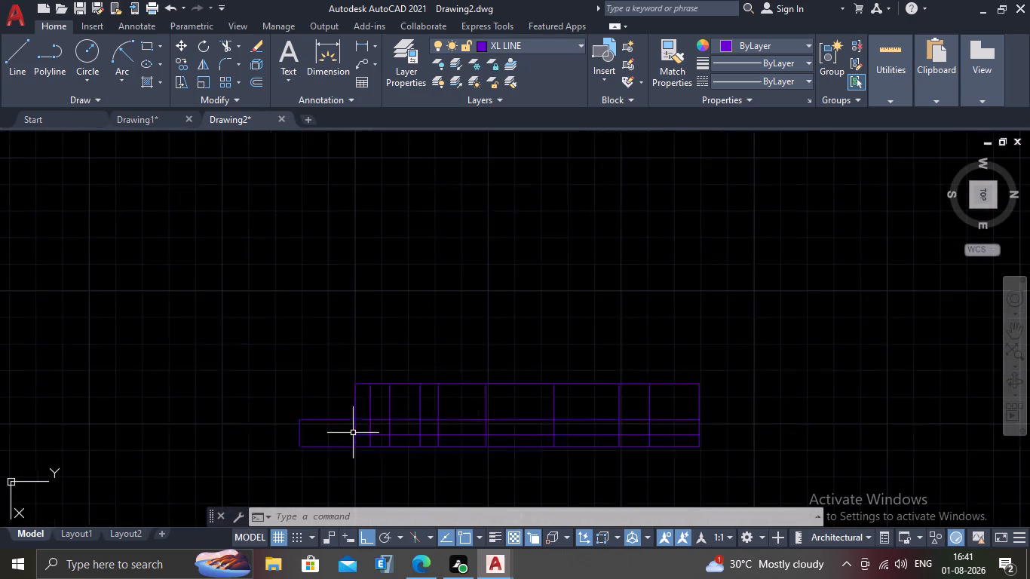
pyautogui.scroll(2, 353, 433)
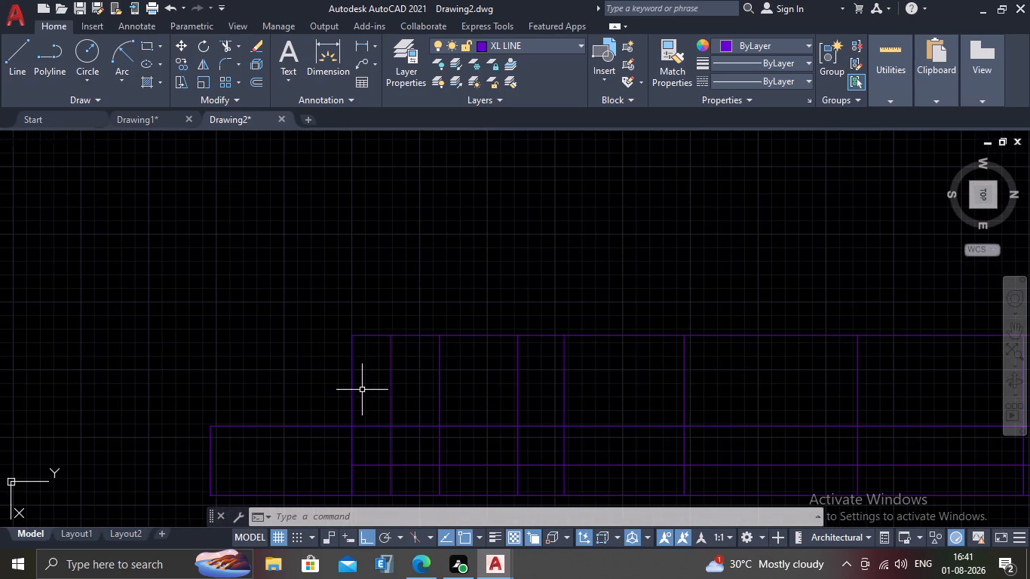
pyautogui.write('TR')
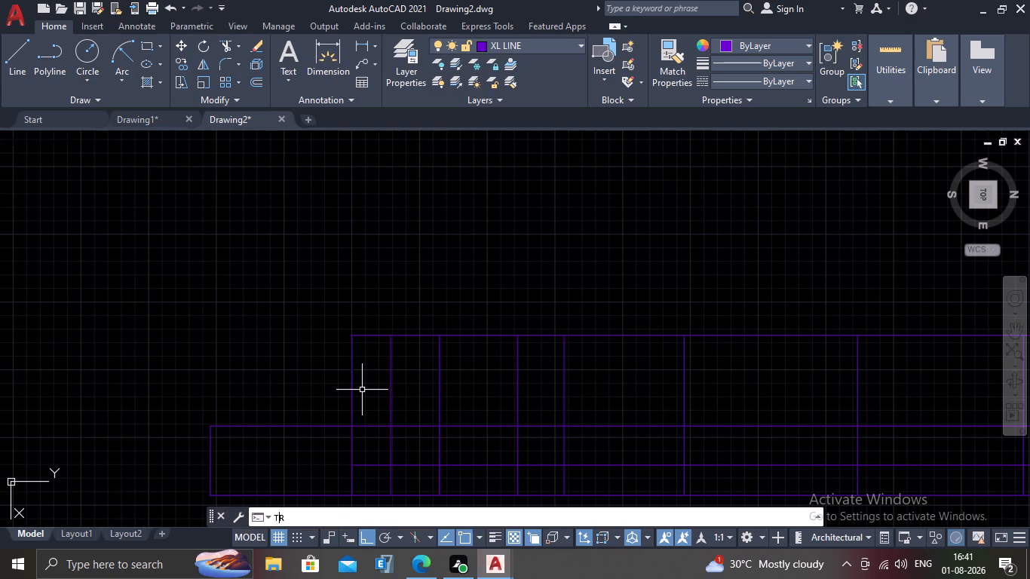
pyautogui.press('Return')
pyautogui.click(368, 382)
pyautogui.click(338, 406)
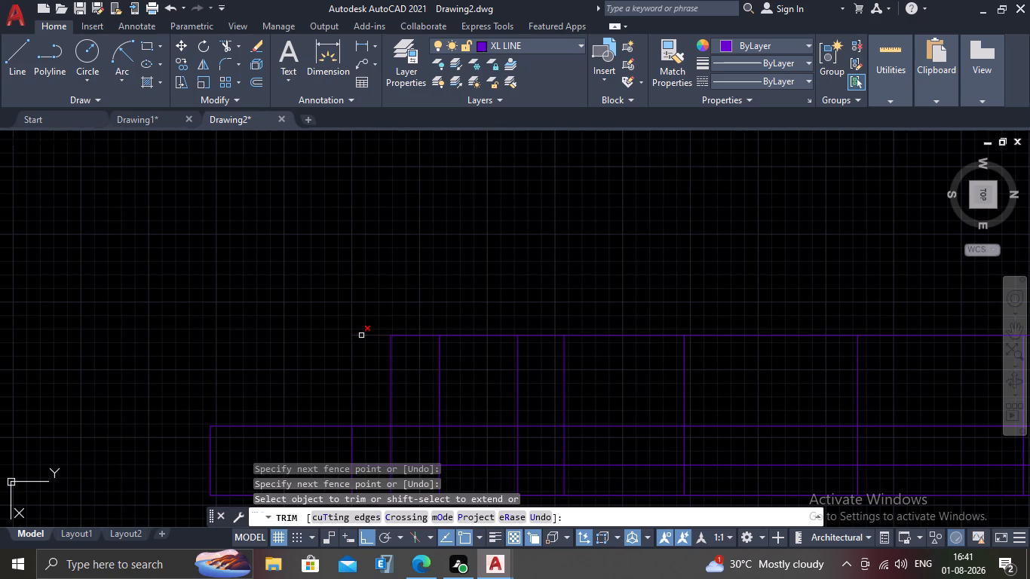
pyautogui.click(361, 335)
pyautogui.press('Escape')
pyautogui.scroll(-3, 378, 359)
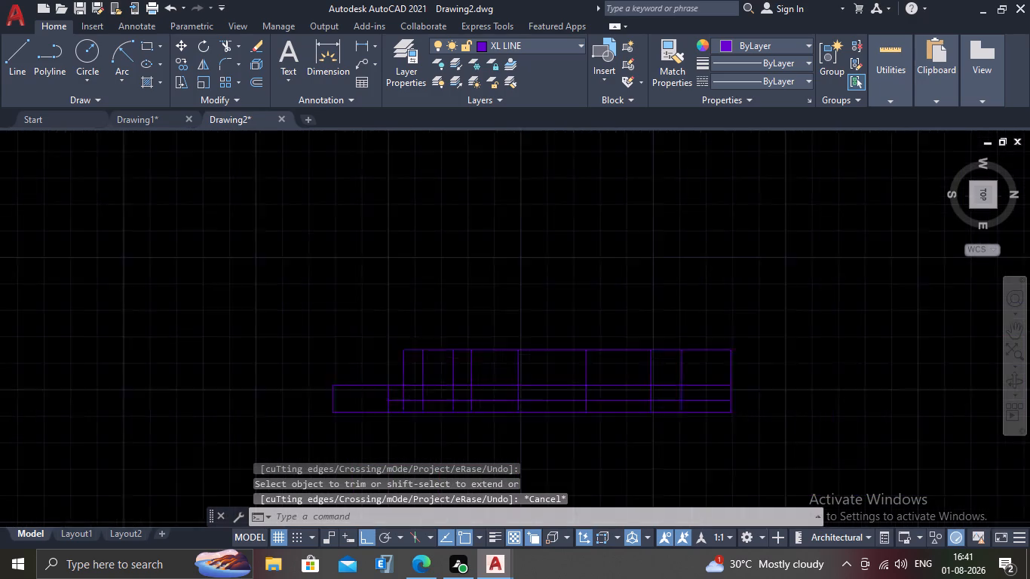
# Trim the 28" line segment in the elevation's narrow end bay and the next two interior verticals below the 3' line.
pyautogui.scroll(-1, 432, 360)
pyautogui.moveTo(434, 271); pyautogui.dragTo(425, 324, button='middle')
pyautogui.scroll(1, 432, 296)
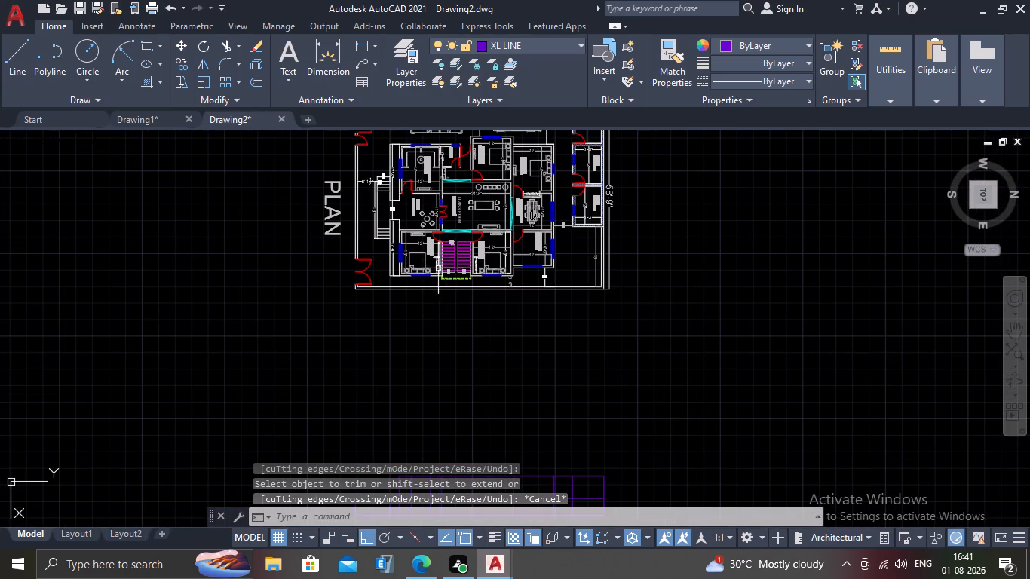
pyautogui.moveTo(443, 348); pyautogui.dragTo(437, 274, button='middle')
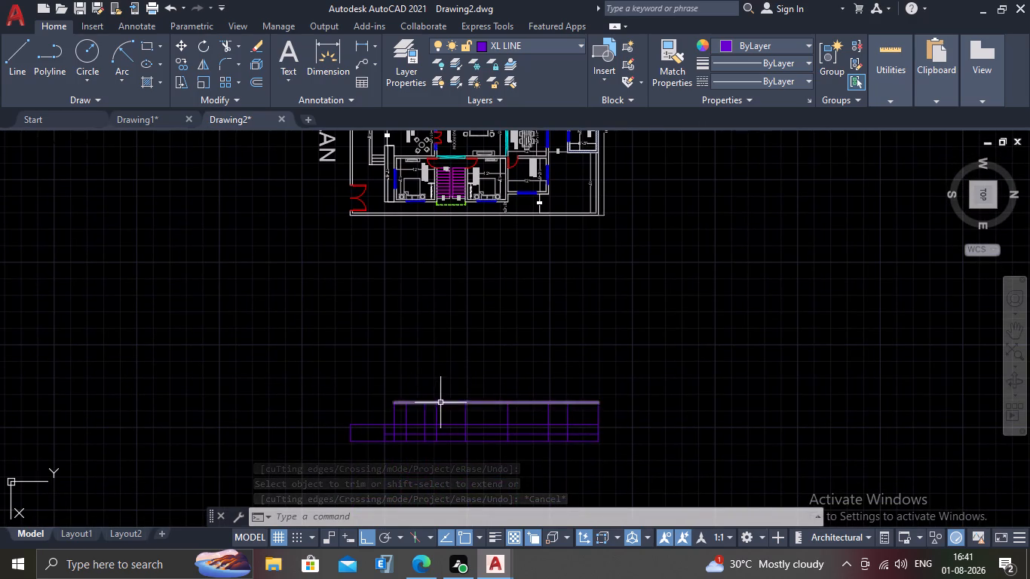
pyautogui.moveTo(425, 420); pyautogui.dragTo(434, 375, button='middle')
pyautogui.scroll(2, 434, 374)
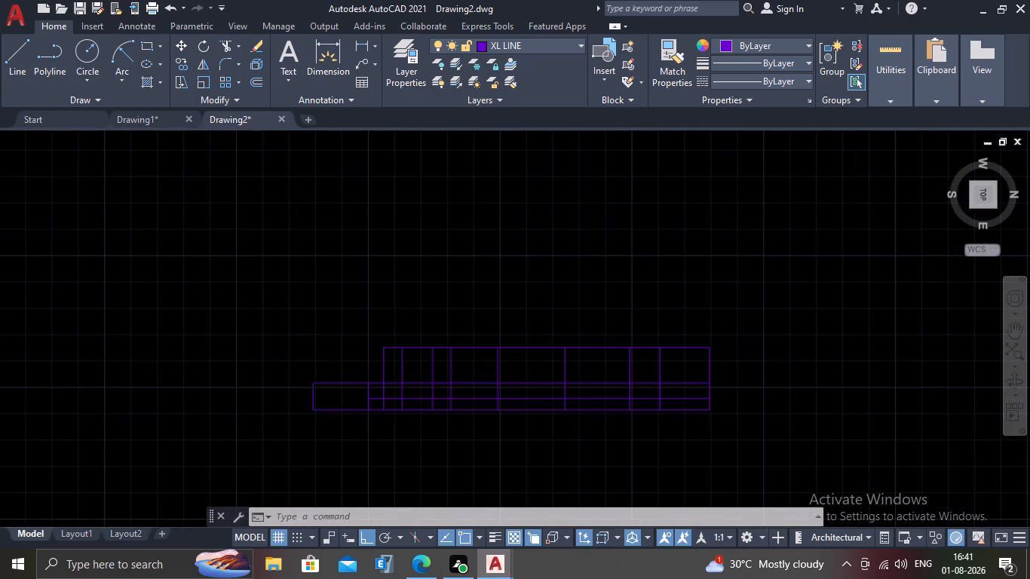
pyautogui.moveTo(395, 406); pyautogui.dragTo(391, 351, button='middle')
pyautogui.write('TR')
pyautogui.press('Return')
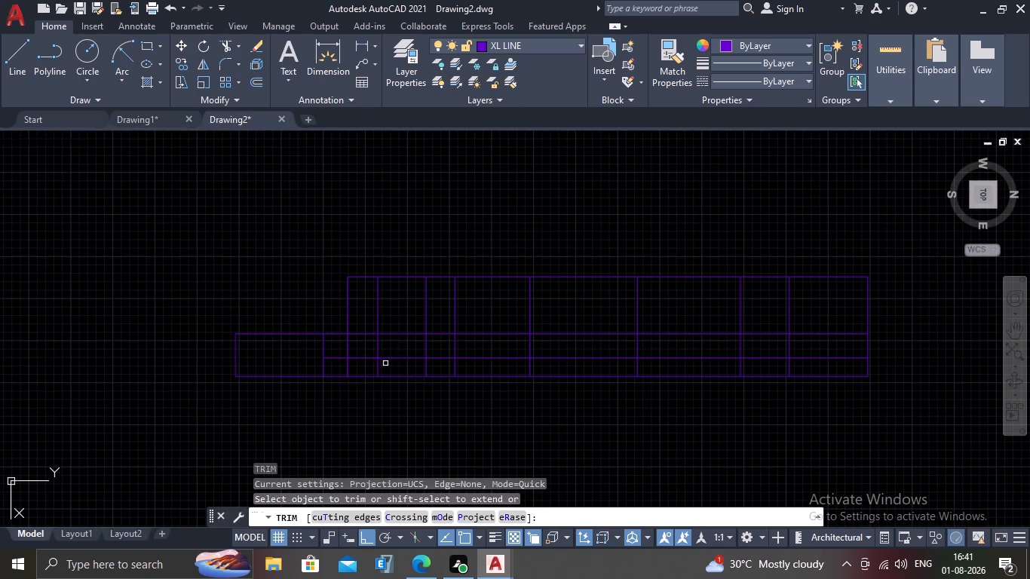
pyautogui.scroll(2, 383, 363)
pyautogui.click(341, 354)
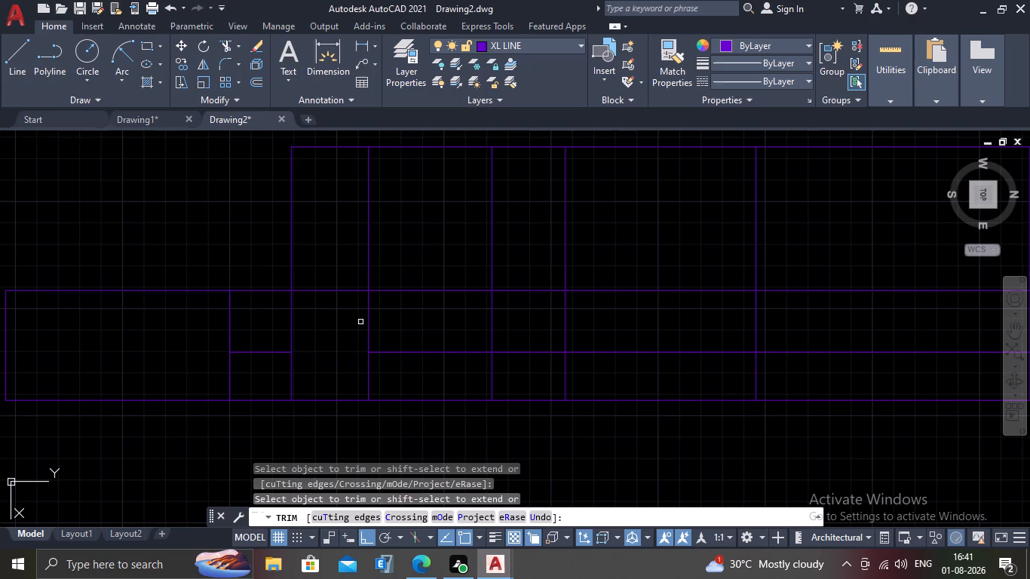
pyautogui.click(366, 326)
pyautogui.click(369, 371)
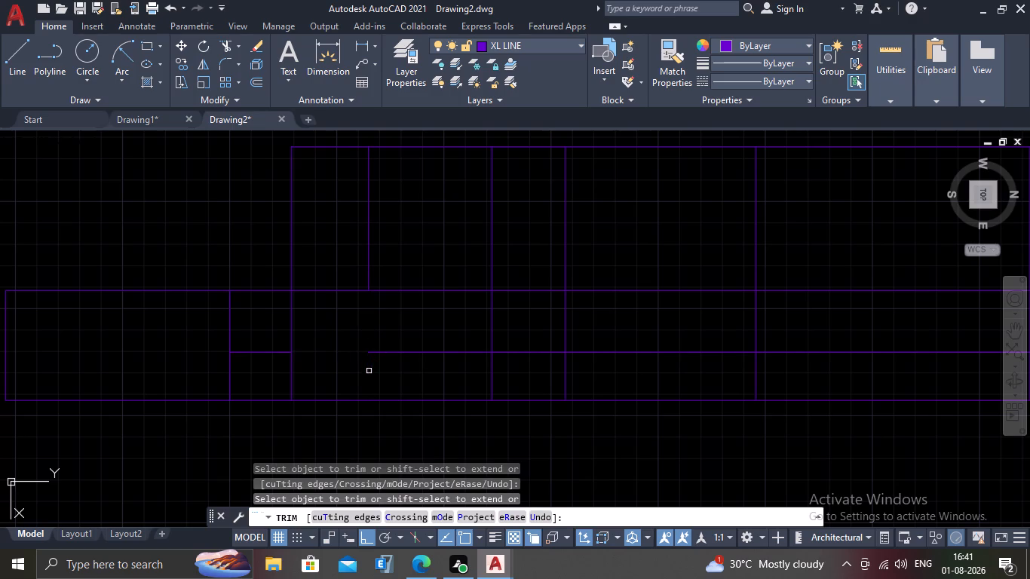
pyautogui.click(490, 379)
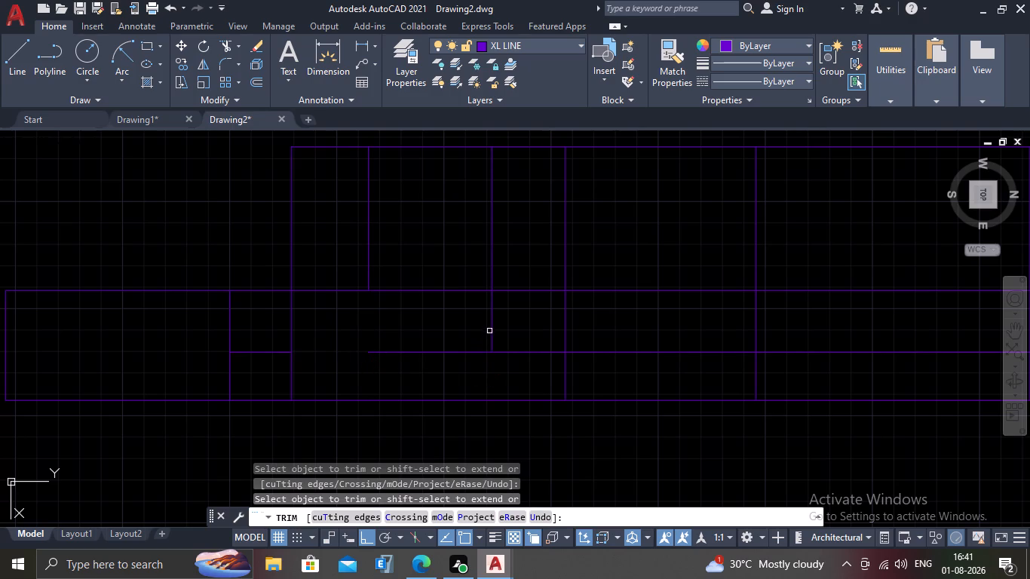
pyautogui.click(493, 322)
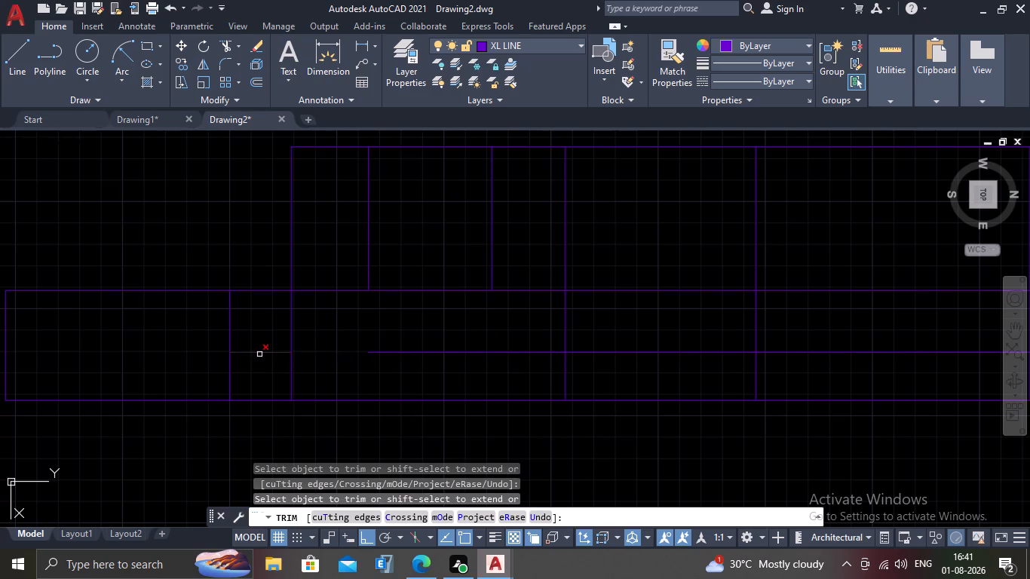
# Trim the leftover 28" line segment toward the gate end and the short vertical at its outer end.
pyautogui.click(259, 354)
pyautogui.scroll(-2, 259, 354)
pyautogui.click(249, 358)
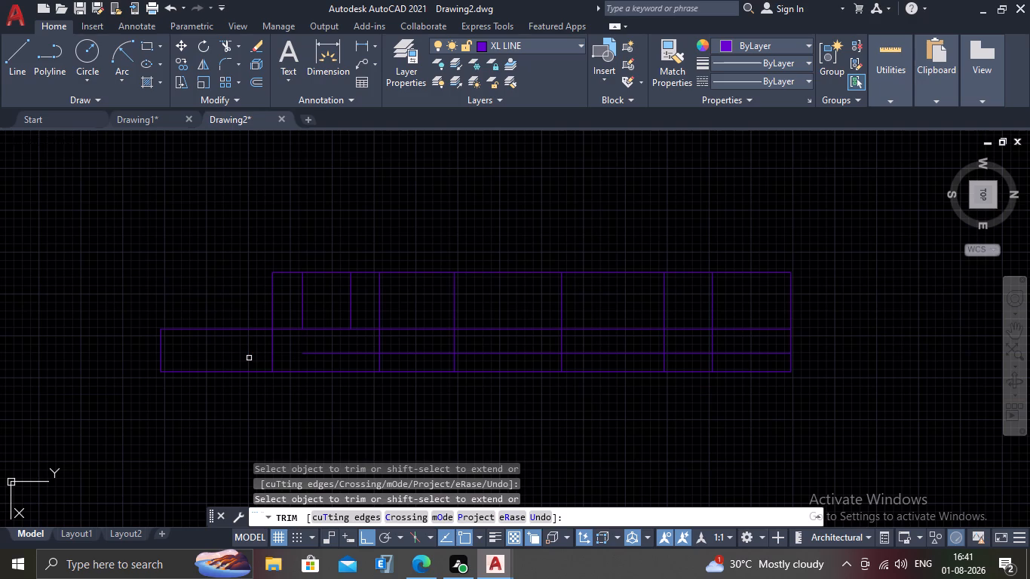
pyautogui.press('Escape')
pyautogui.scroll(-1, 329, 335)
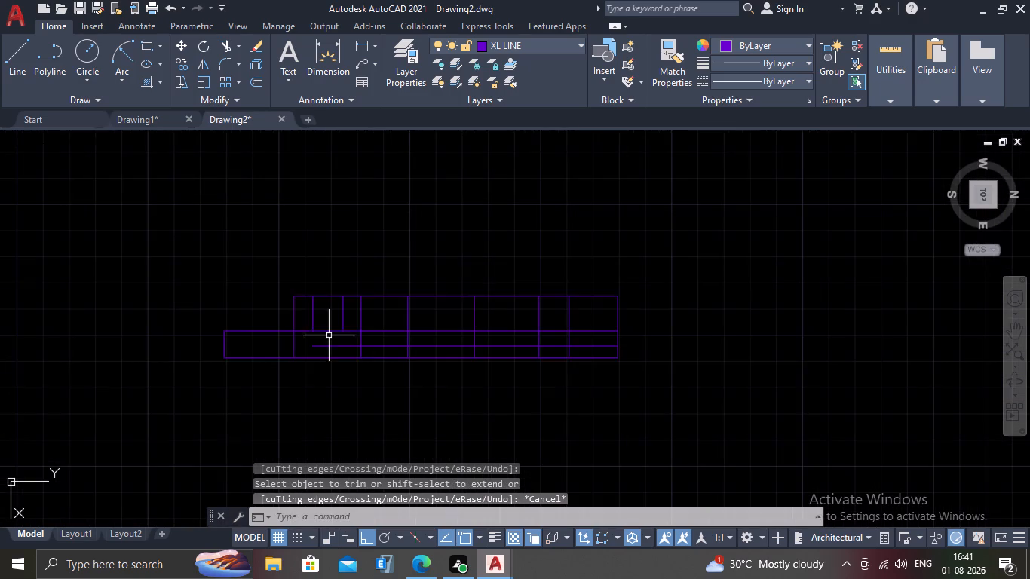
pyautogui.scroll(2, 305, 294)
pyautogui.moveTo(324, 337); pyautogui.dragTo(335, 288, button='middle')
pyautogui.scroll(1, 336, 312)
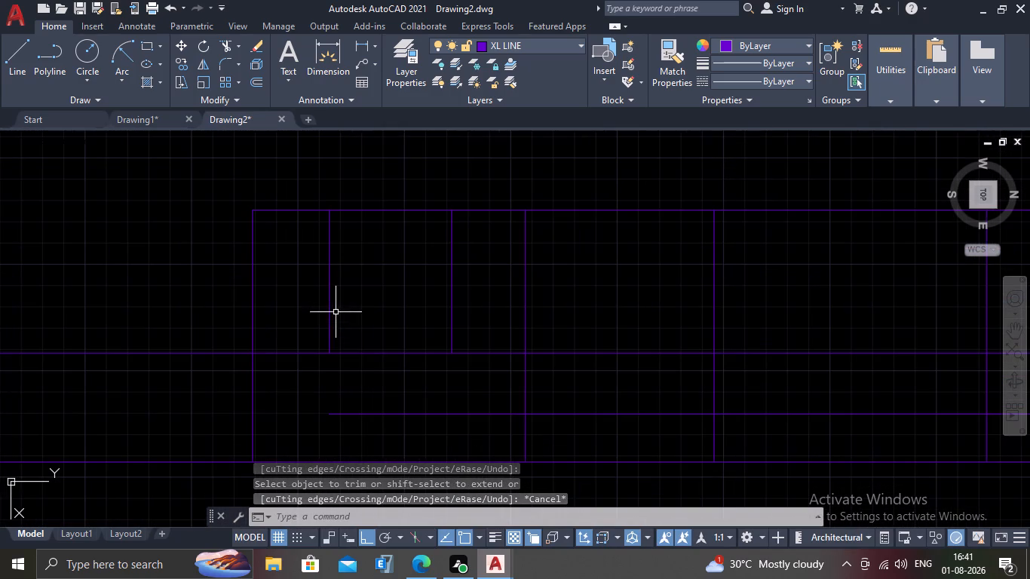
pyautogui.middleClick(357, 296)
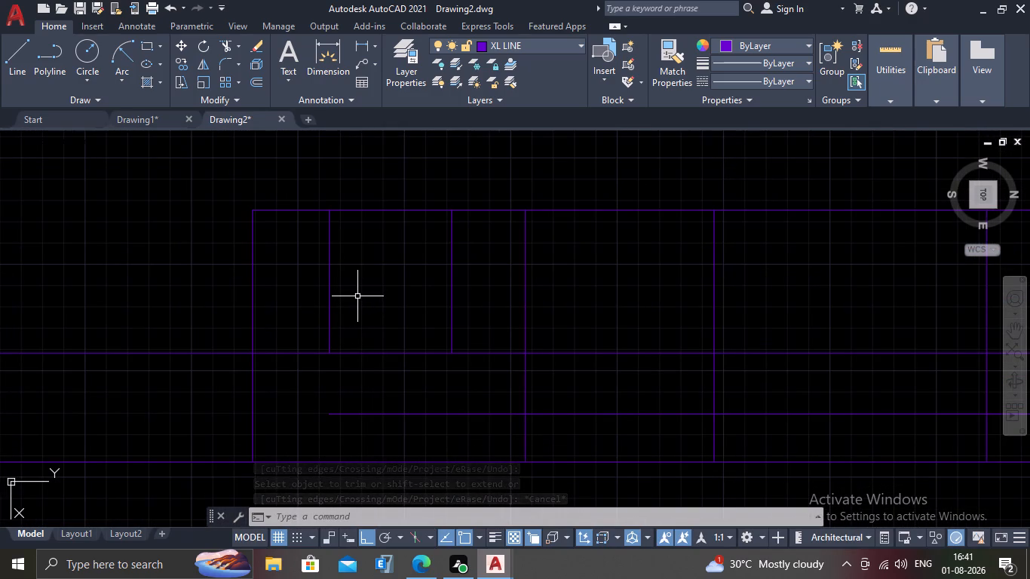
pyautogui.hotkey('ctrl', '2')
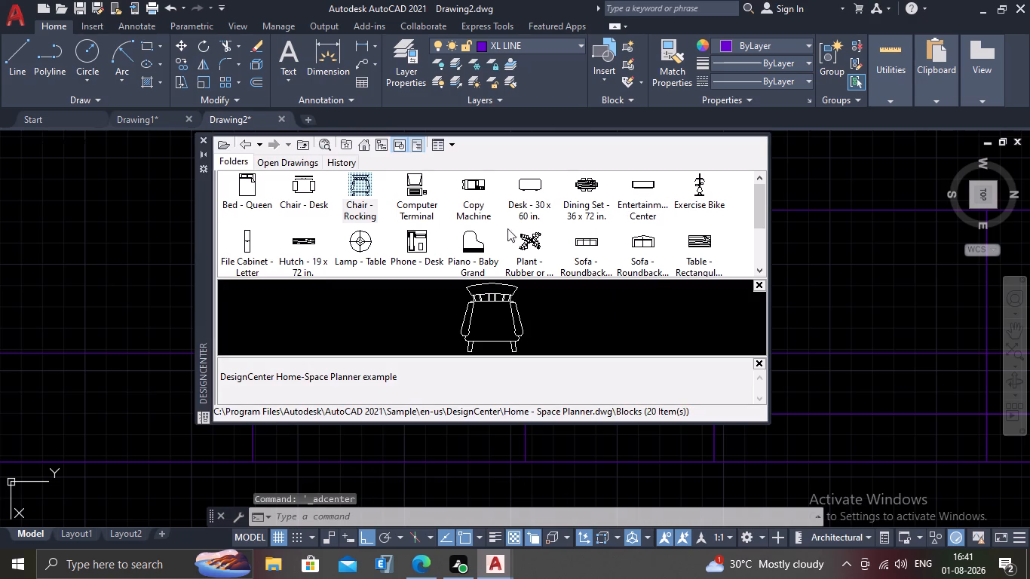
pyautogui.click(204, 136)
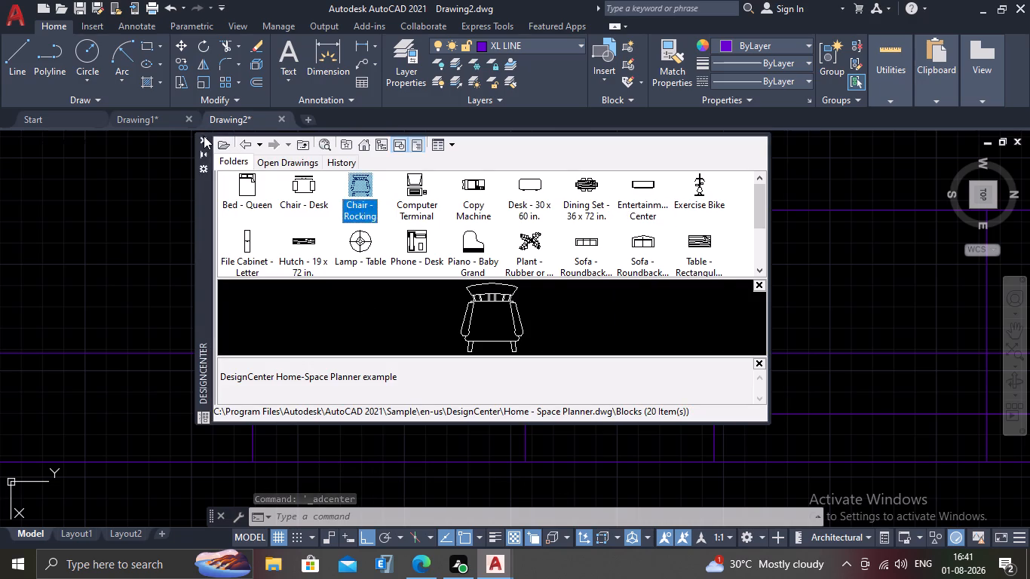
# Insert the Aluminum Window elevation block from the Imperial architectural samples outside the grid, above its gate end.
pyautogui.hotkey('ctrl', '3')
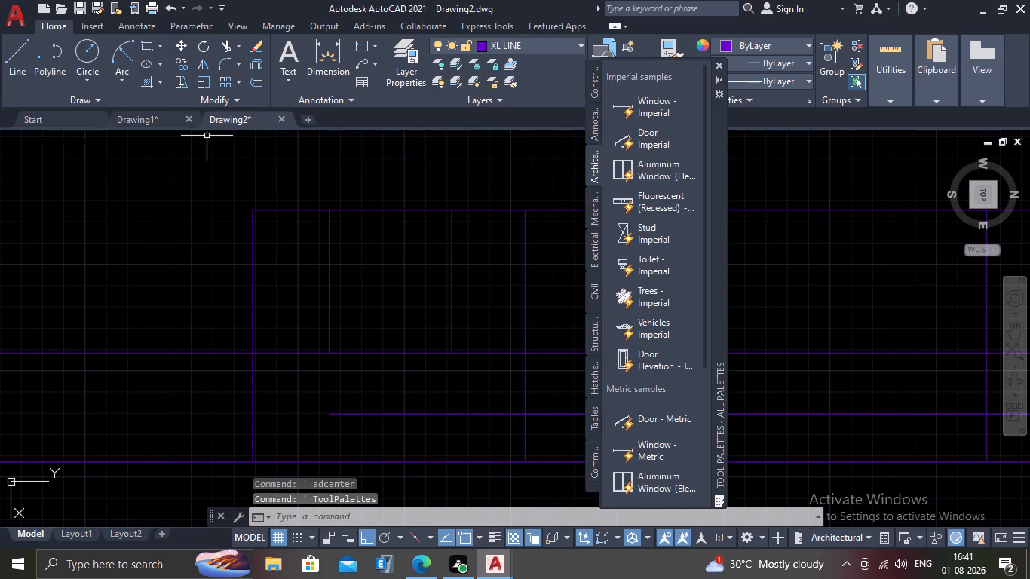
pyautogui.click(660, 99)
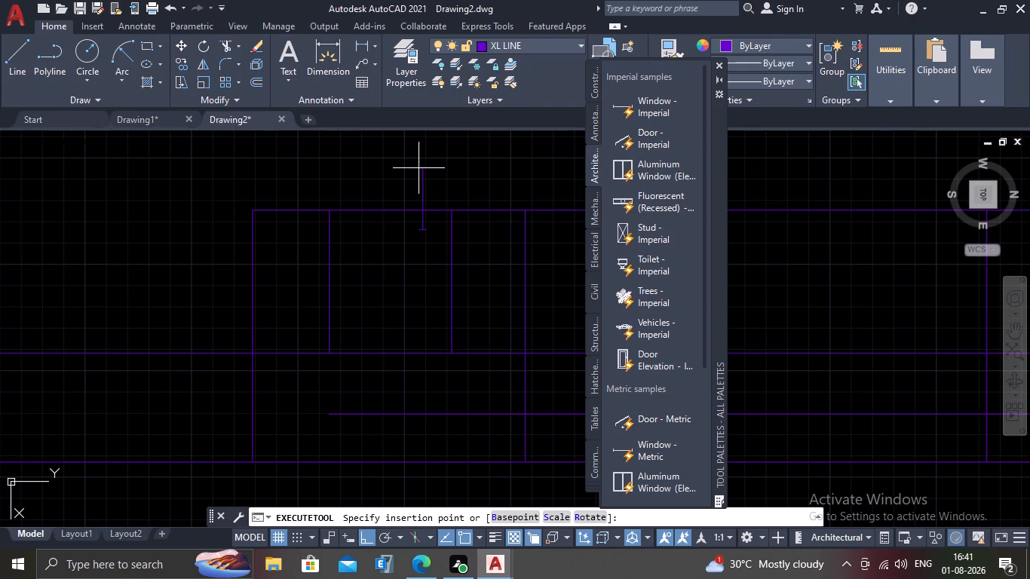
pyautogui.press('Escape')
pyautogui.moveTo(659, 172); pyautogui.dragTo(377, 175)
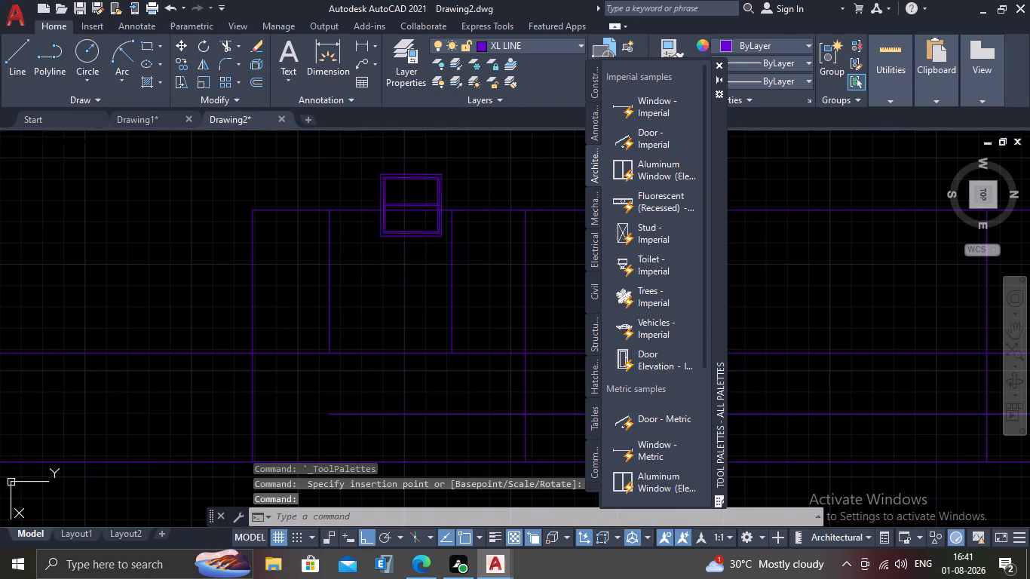
pyautogui.moveTo(377, 175); pyautogui.dragTo(107, 185)
pyautogui.press('Escape')
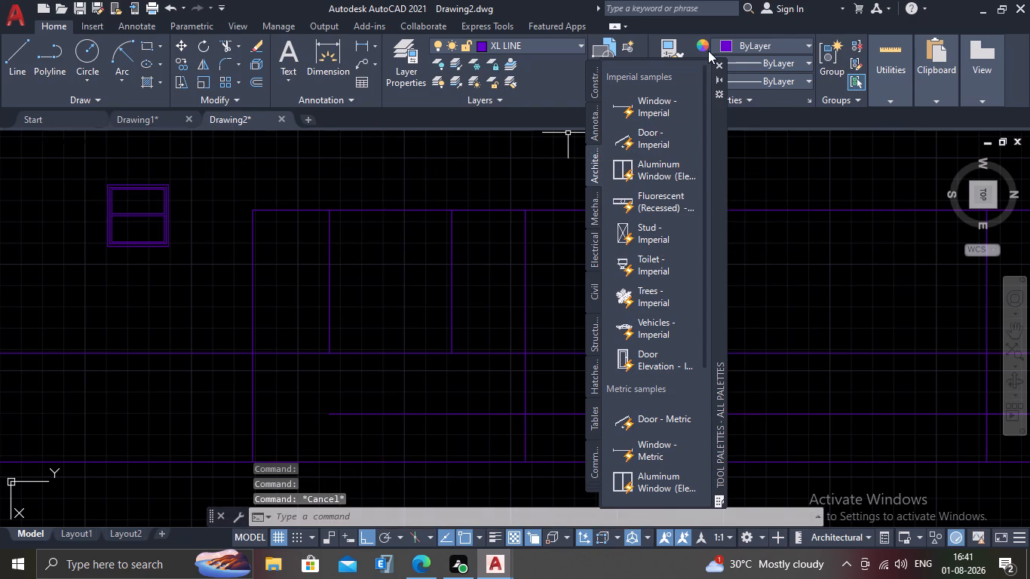
pyautogui.click(722, 67)
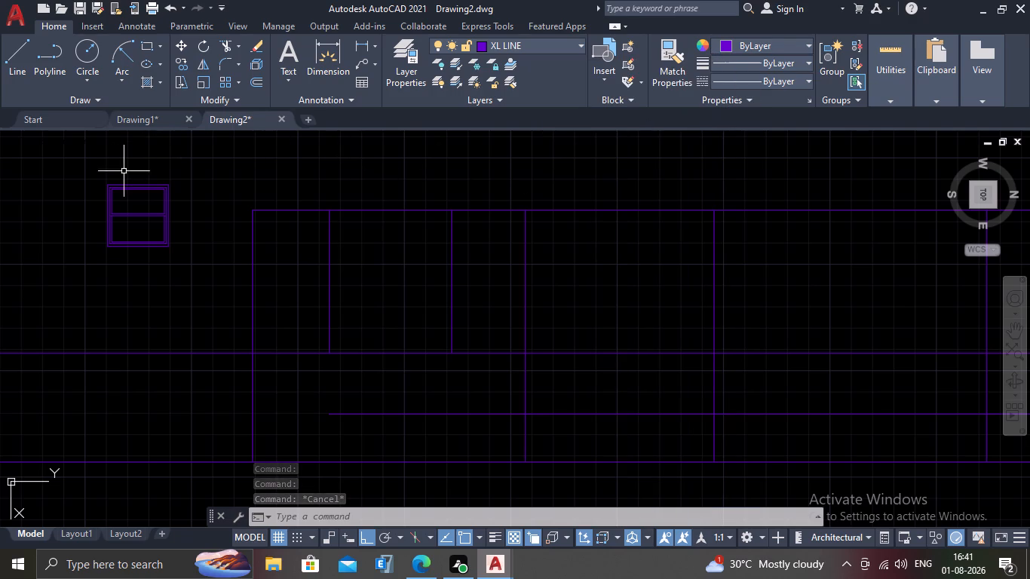
# Rotate the inserted window block 90 degrees about its lower-left corner.
pyautogui.moveTo(139, 179); pyautogui.dragTo(314, 161, button='middle')
pyautogui.scroll(2, 333, 159)
pyautogui.moveTo(395, 168); pyautogui.dragTo(385, 178)
pyautogui.click(152, 397)
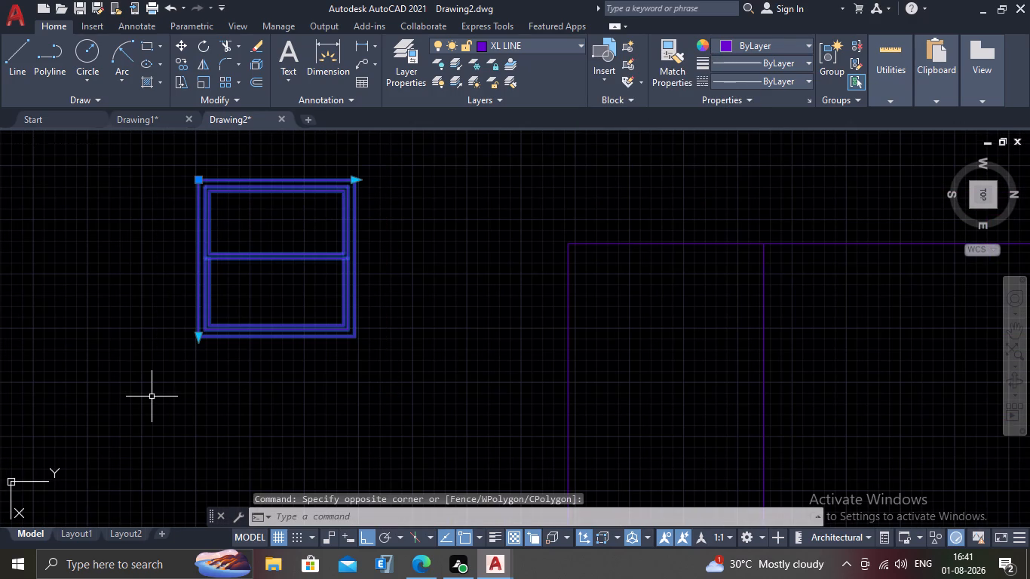
pyautogui.write('RO')
pyautogui.press('Return')
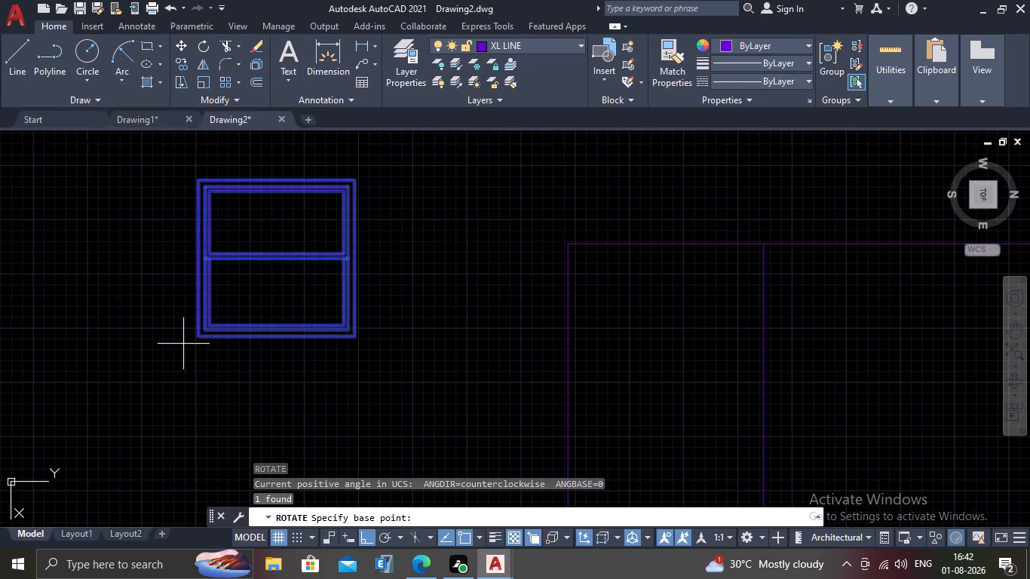
pyautogui.click(195, 339)
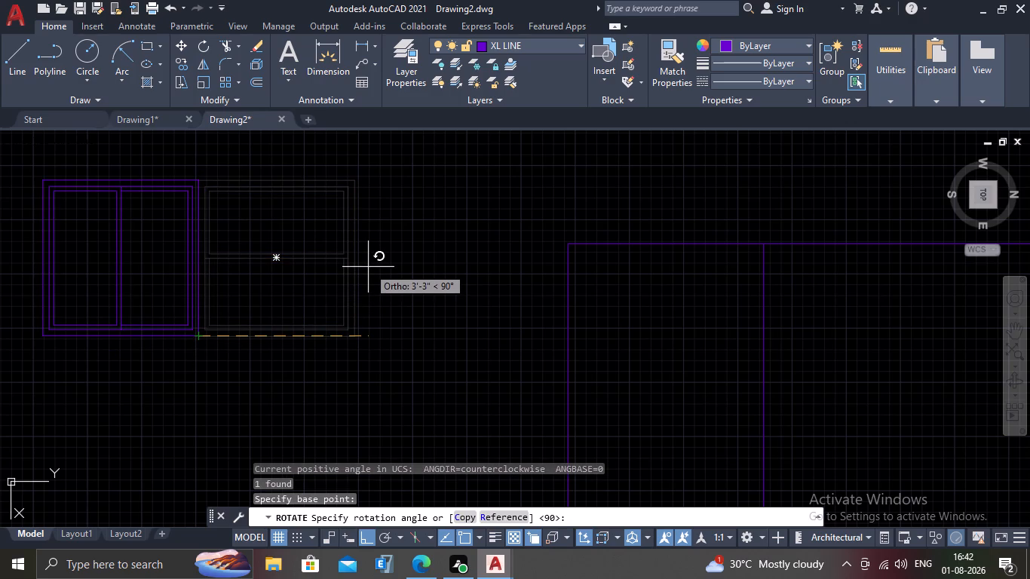
pyautogui.write('90')
pyautogui.press('Return')
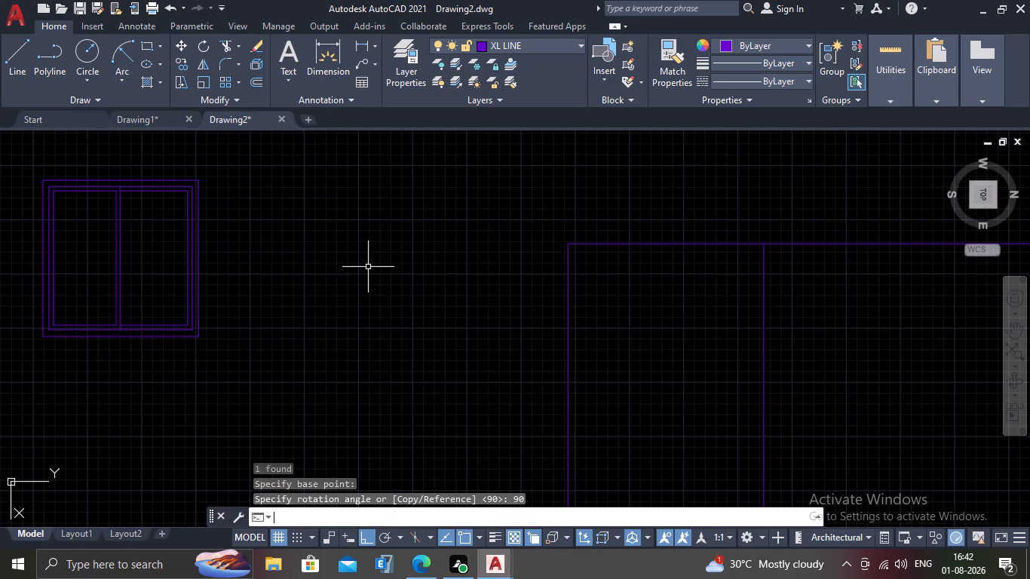
pyautogui.press('Escape')
# Move the window by its lower-left corner to the gate-side end of the trimmed 28" line.
pyautogui.scroll(-2, 365, 268)
pyautogui.moveTo(310, 308); pyautogui.dragTo(385, 281, button='middle')
pyautogui.click(389, 181)
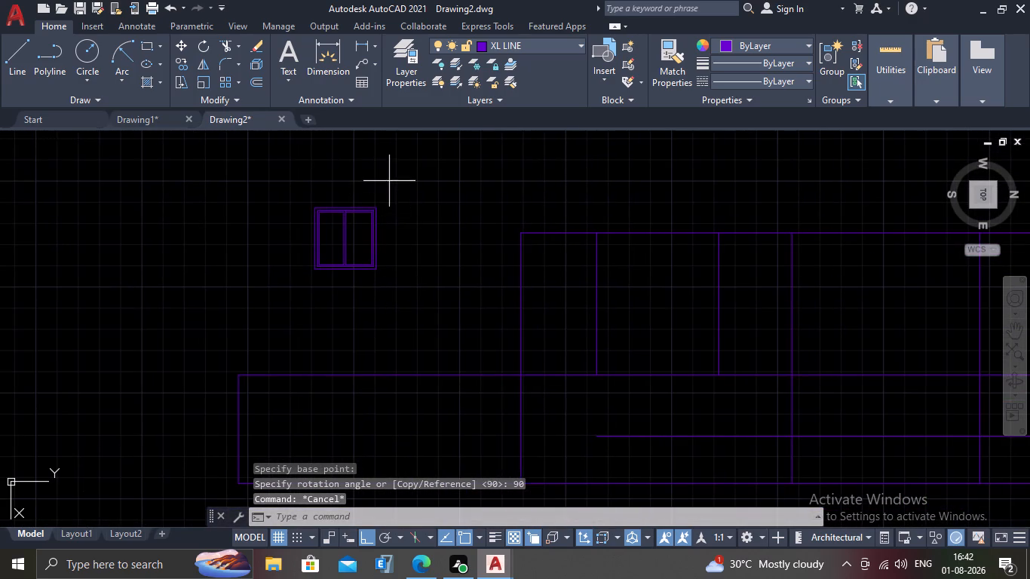
pyautogui.click(273, 332)
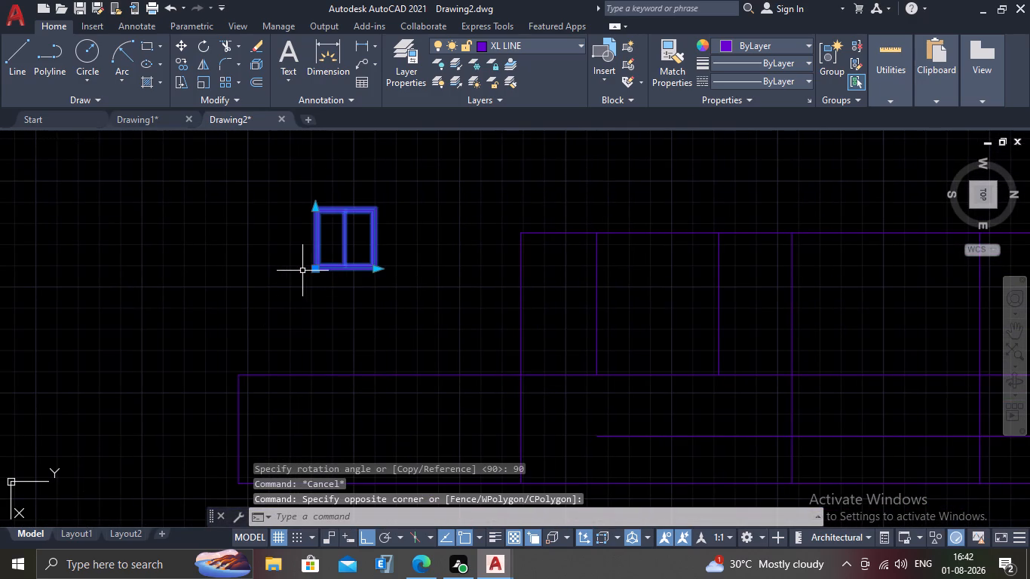
pyautogui.press('m')
pyautogui.press('Return')
pyautogui.scroll(2, 351, 305)
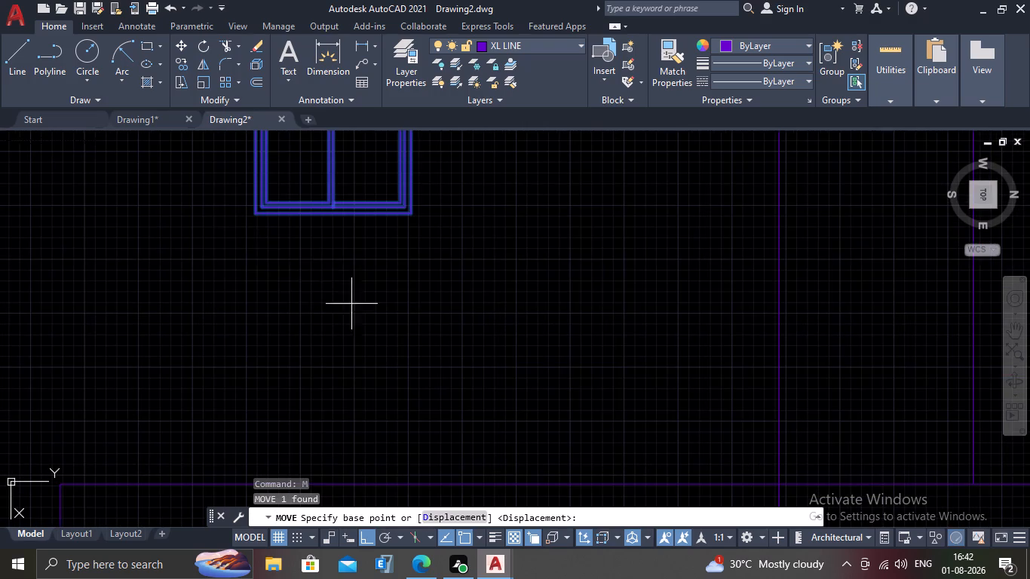
pyautogui.click(253, 213)
pyautogui.scroll(-2, 271, 277)
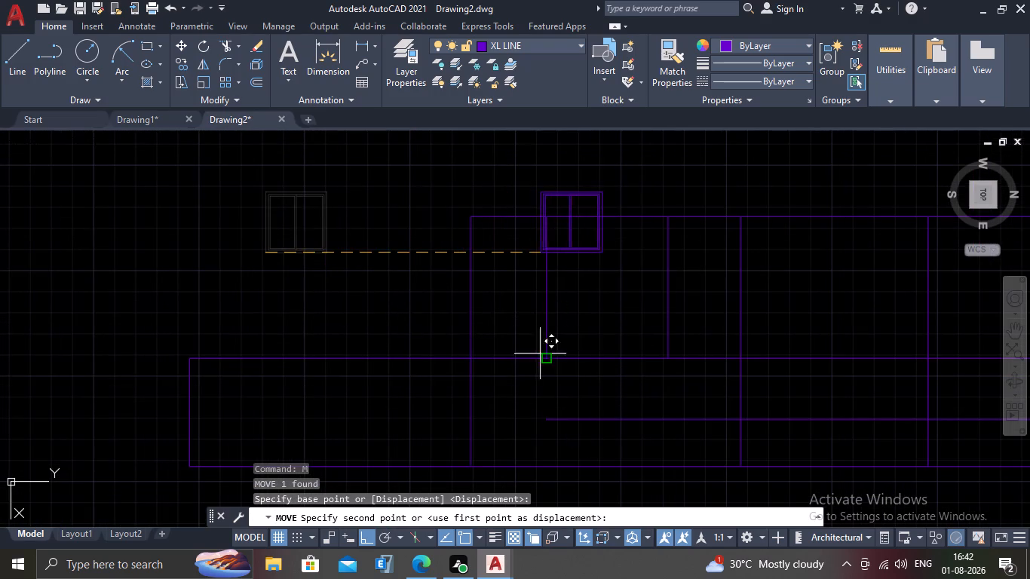
pyautogui.scroll(2, 581, 427)
pyautogui.click(494, 410)
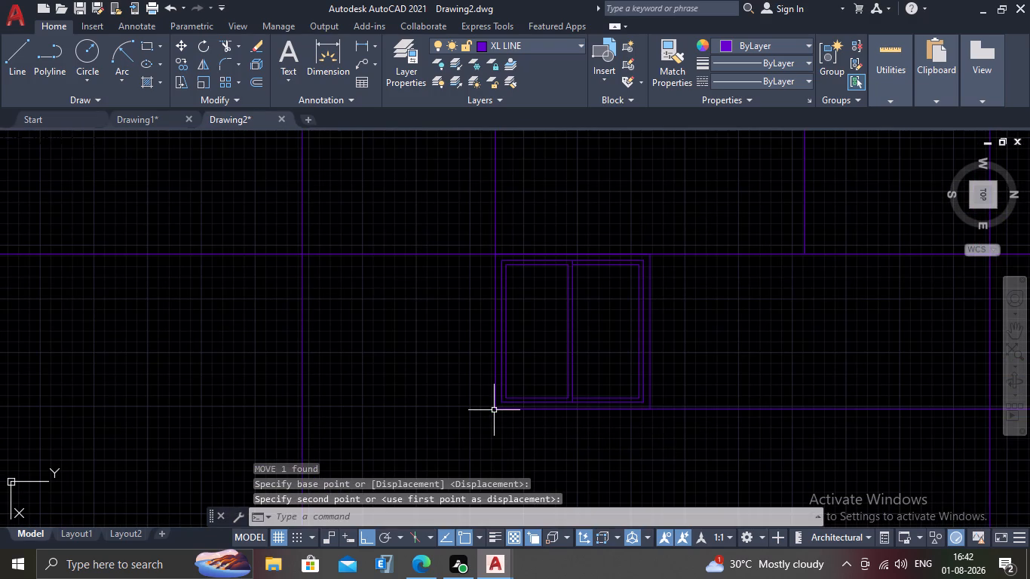
pyautogui.press('Escape')
# Move the window straight up 3' from the 28" line.
pyautogui.scroll(-2, 528, 407)
pyautogui.moveTo(560, 384); pyautogui.dragTo(570, 365, button='middle')
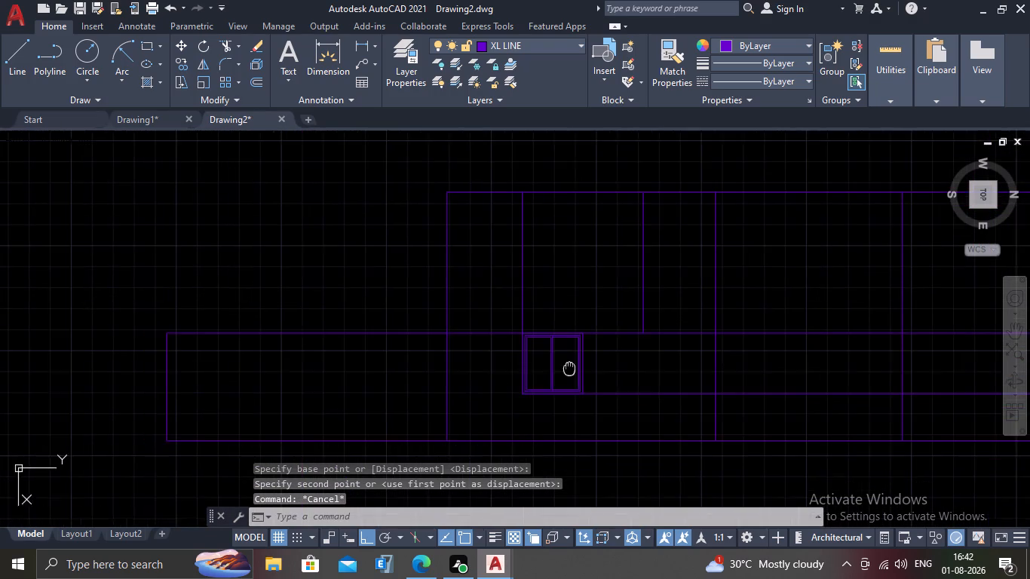
pyautogui.moveTo(570, 365); pyautogui.dragTo(576, 357, button='middle')
pyautogui.scroll(1, 561, 380)
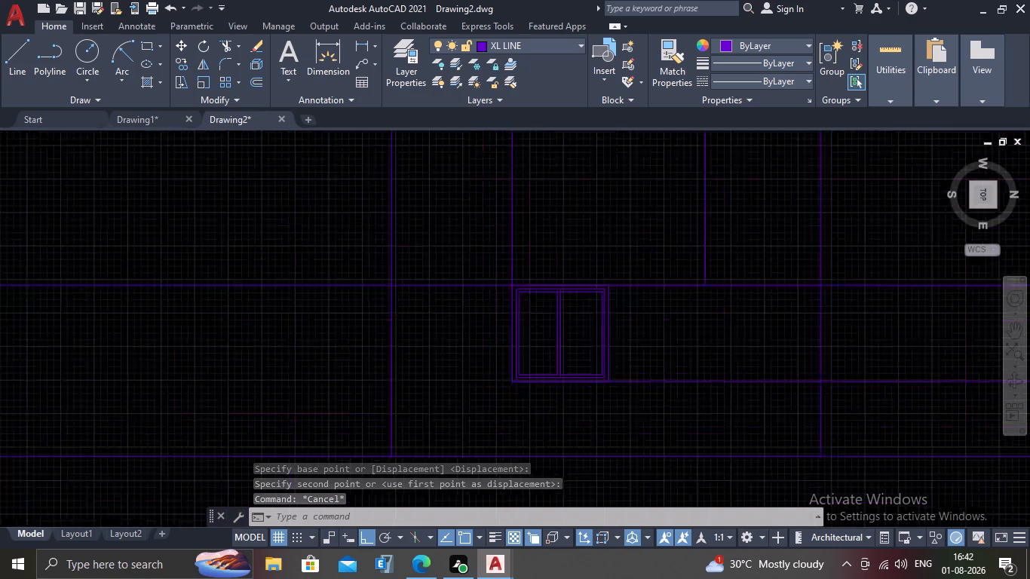
pyautogui.scroll(1, 561, 380)
pyautogui.click(660, 302)
pyautogui.click(593, 352)
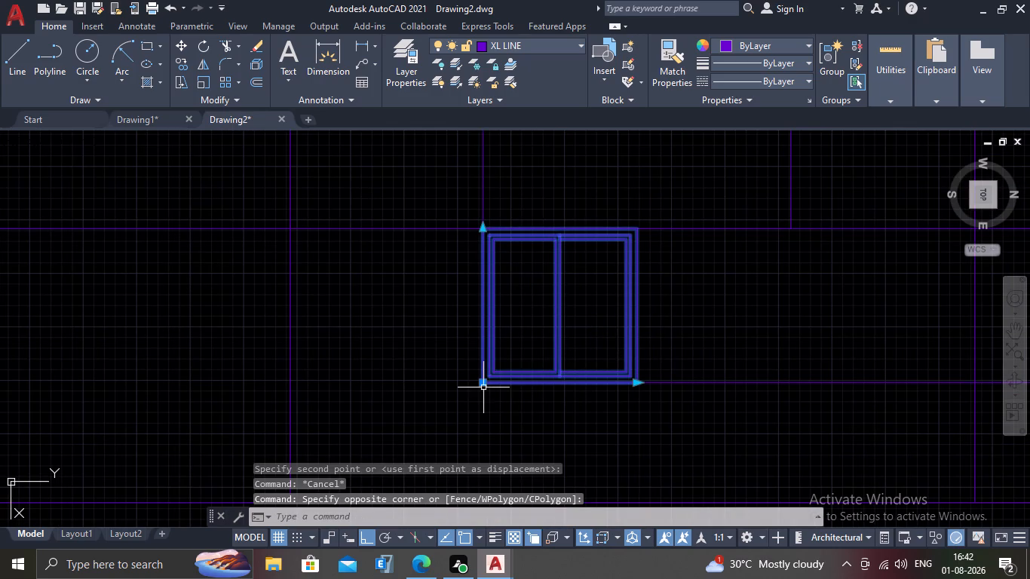
pyautogui.press('m')
pyautogui.press('Return')
pyautogui.click(483, 384)
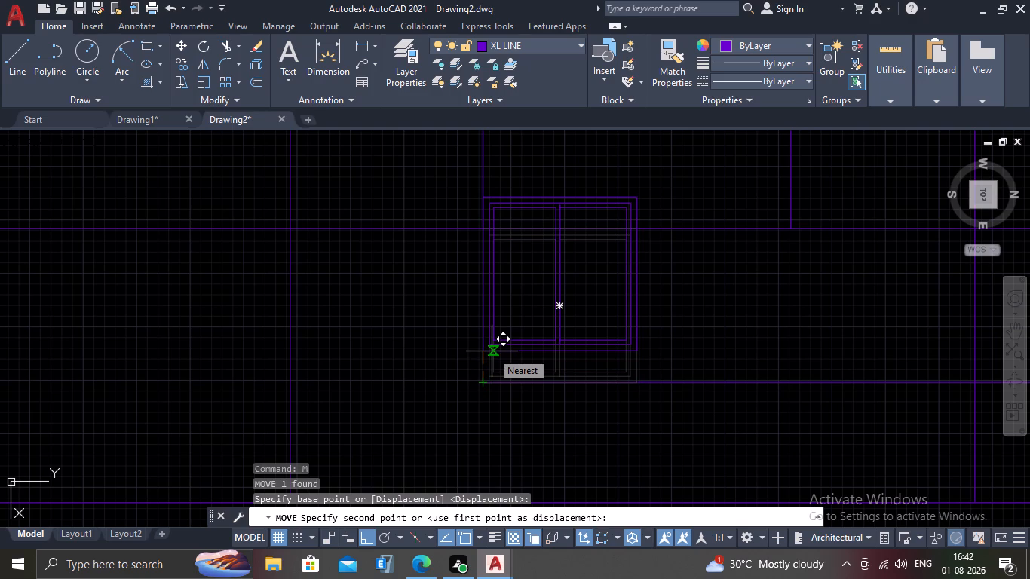
pyautogui.write("3'")
pyautogui.press('Return')
pyautogui.scroll(-1, 492, 351)
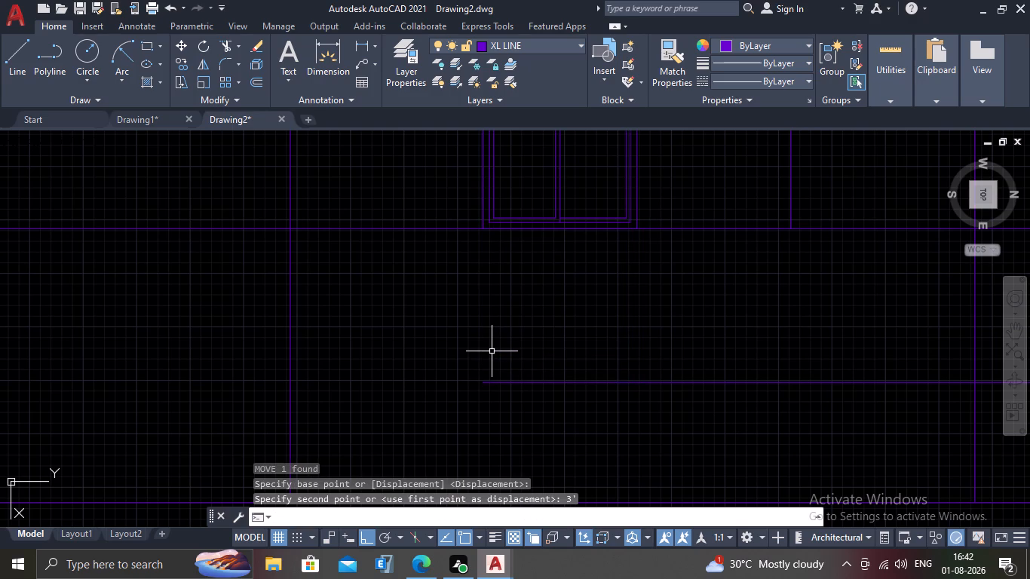
pyautogui.scroll(-1, 520, 329)
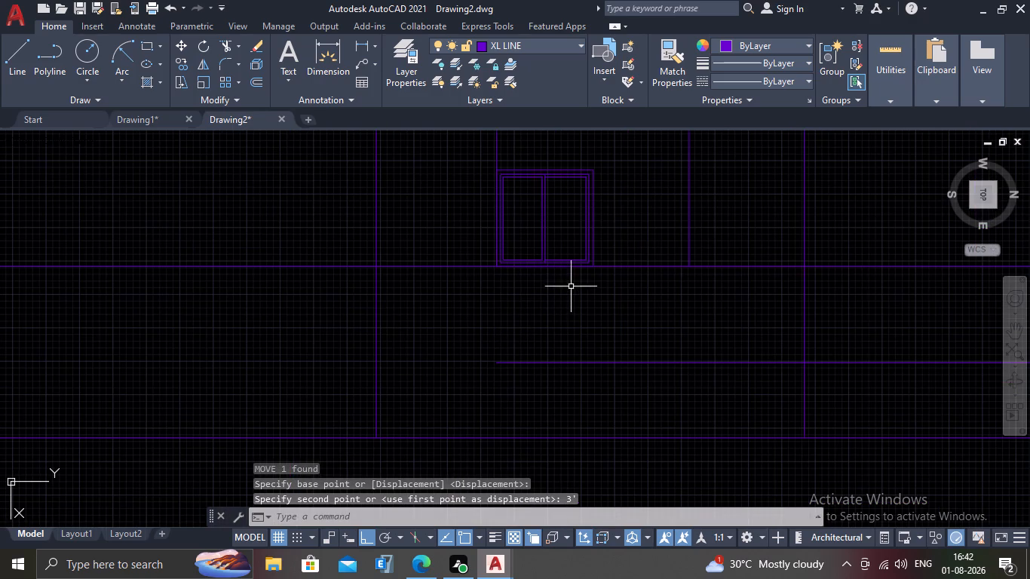
pyautogui.scroll(-2, 571, 286)
pyautogui.moveTo(595, 269); pyautogui.dragTo(559, 274, button='middle')
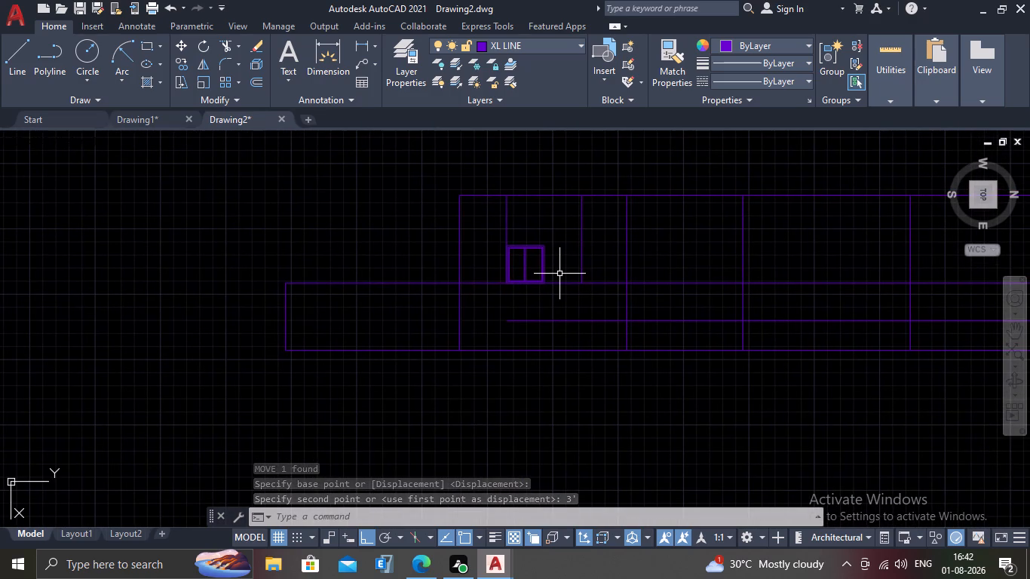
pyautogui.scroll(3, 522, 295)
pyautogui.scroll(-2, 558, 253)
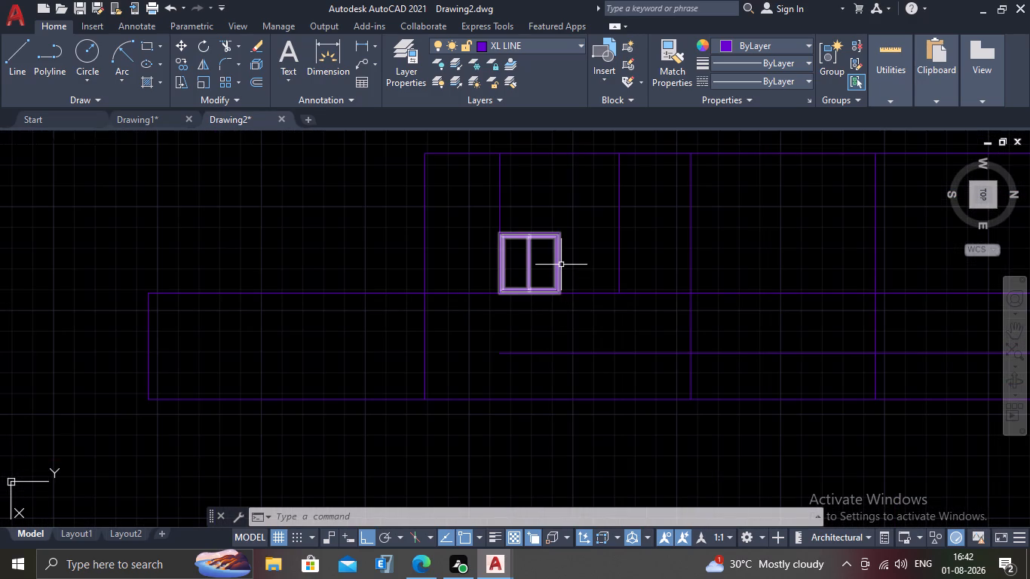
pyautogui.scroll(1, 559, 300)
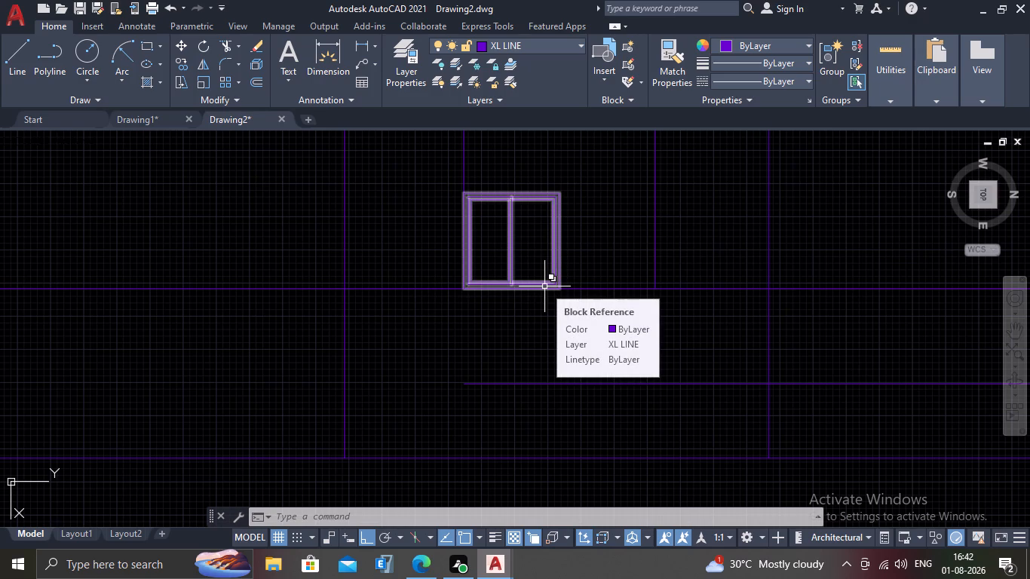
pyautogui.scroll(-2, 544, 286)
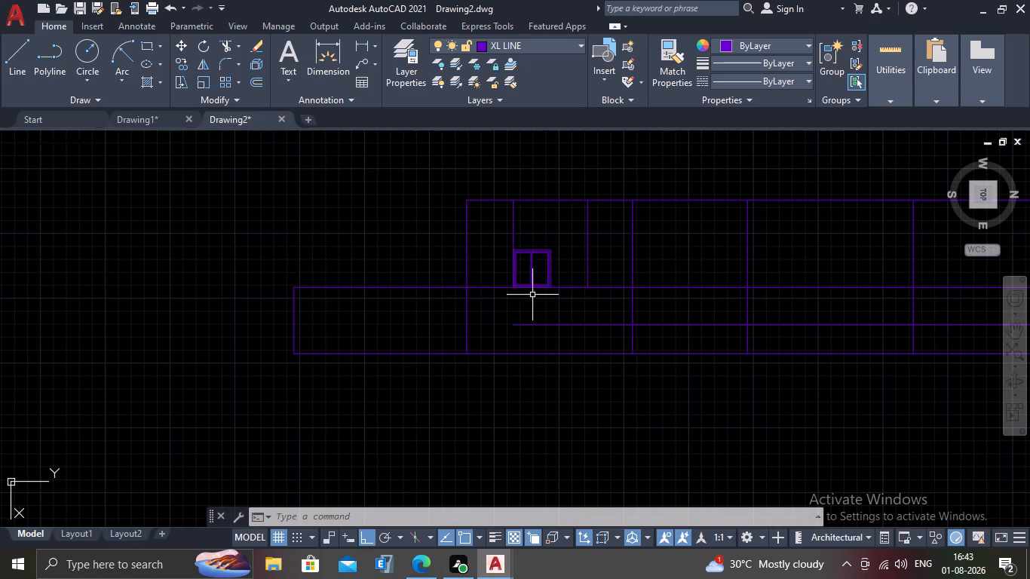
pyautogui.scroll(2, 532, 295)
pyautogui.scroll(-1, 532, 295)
# Scale the window block by reference from its lower-left corner so its width fills the gap between the two trimmed vertical lines.
pyautogui.moveTo(513, 151); pyautogui.dragTo(511, 213, button='middle')
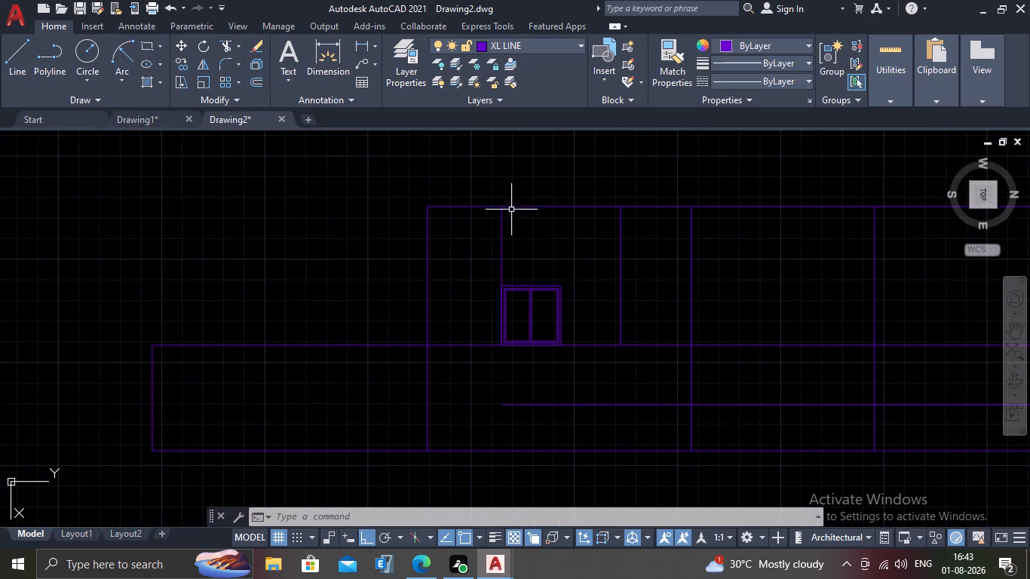
pyautogui.scroll(1, 511, 209)
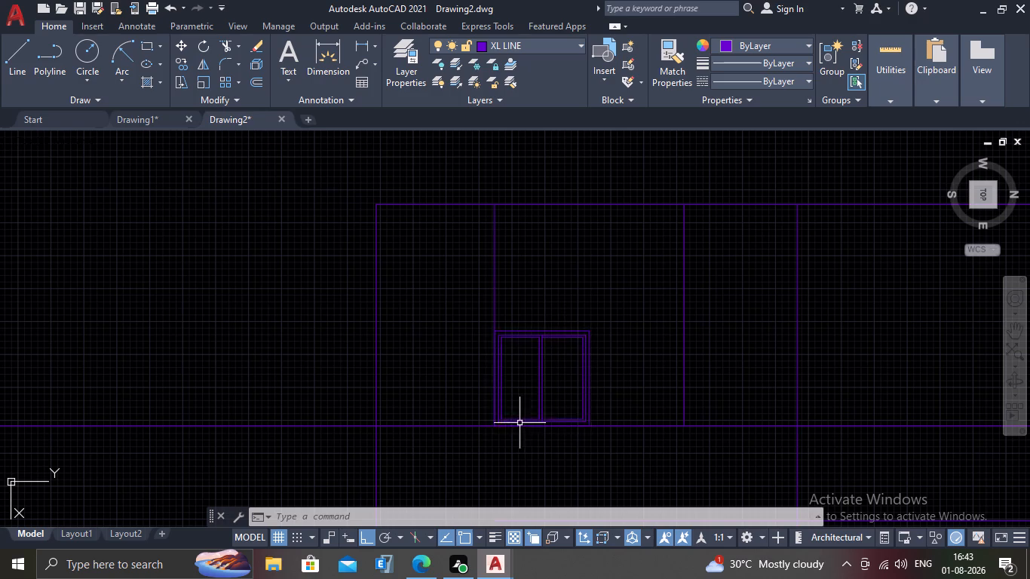
pyautogui.moveTo(569, 415); pyautogui.dragTo(590, 349, button='middle')
pyautogui.scroll(1, 482, 393)
pyautogui.moveTo(703, 249); pyautogui.dragTo(697, 256)
pyautogui.click(658, 300)
pyautogui.write('SC')
pyautogui.press('Return')
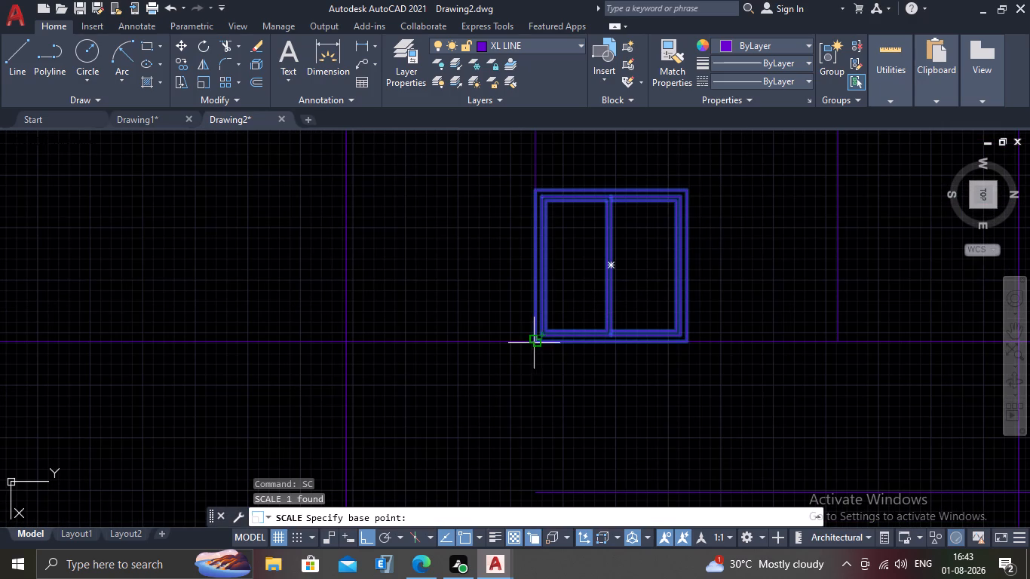
pyautogui.click(534, 344)
pyautogui.press('r')
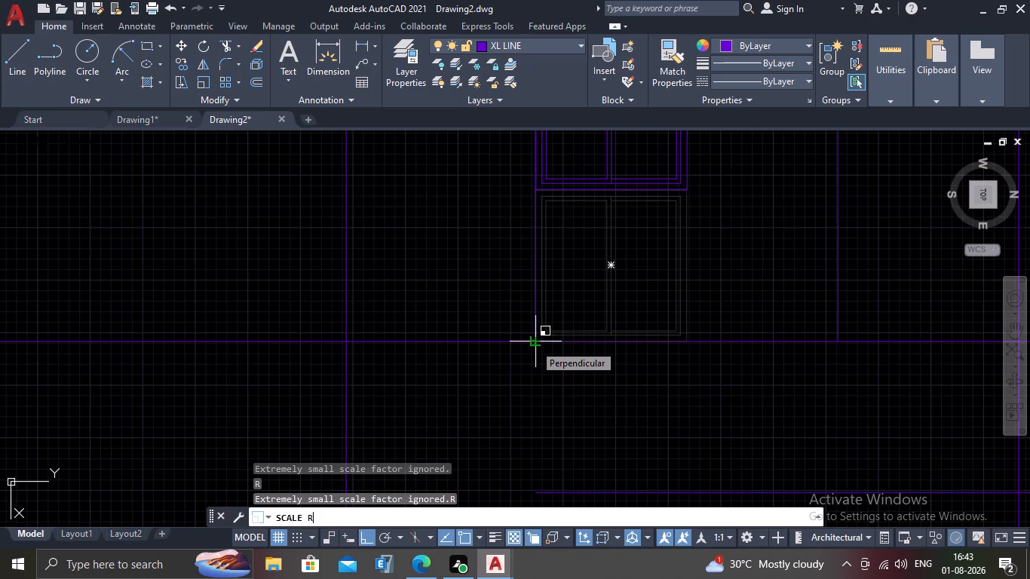
pyautogui.press('Return')
pyautogui.click(534, 341)
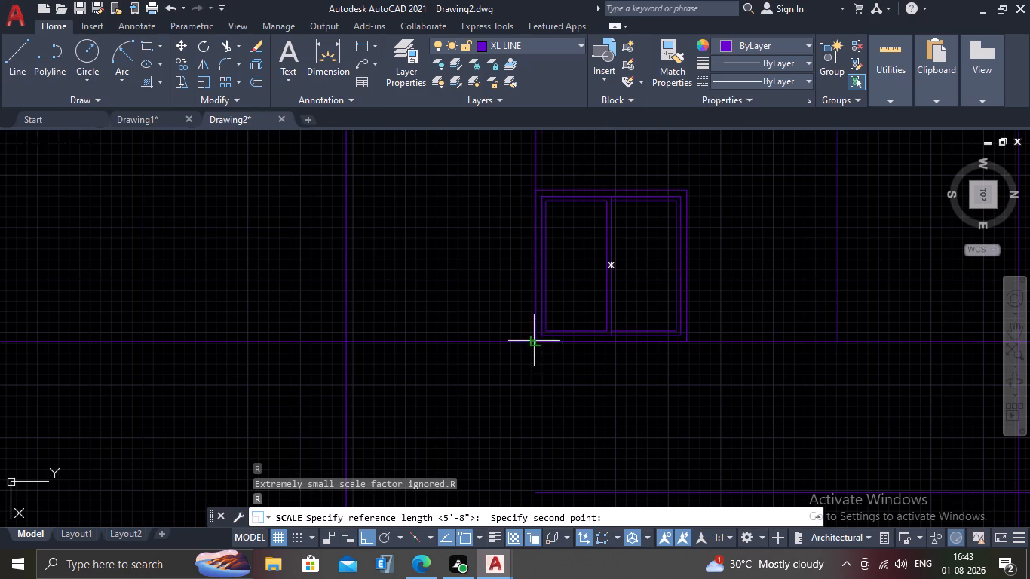
pyautogui.click(685, 345)
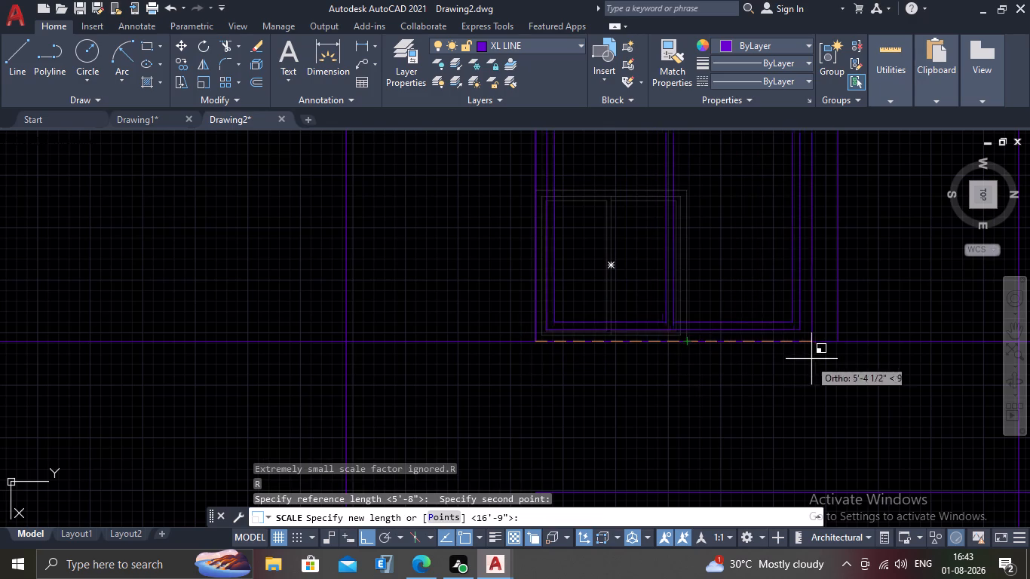
pyautogui.click(841, 345)
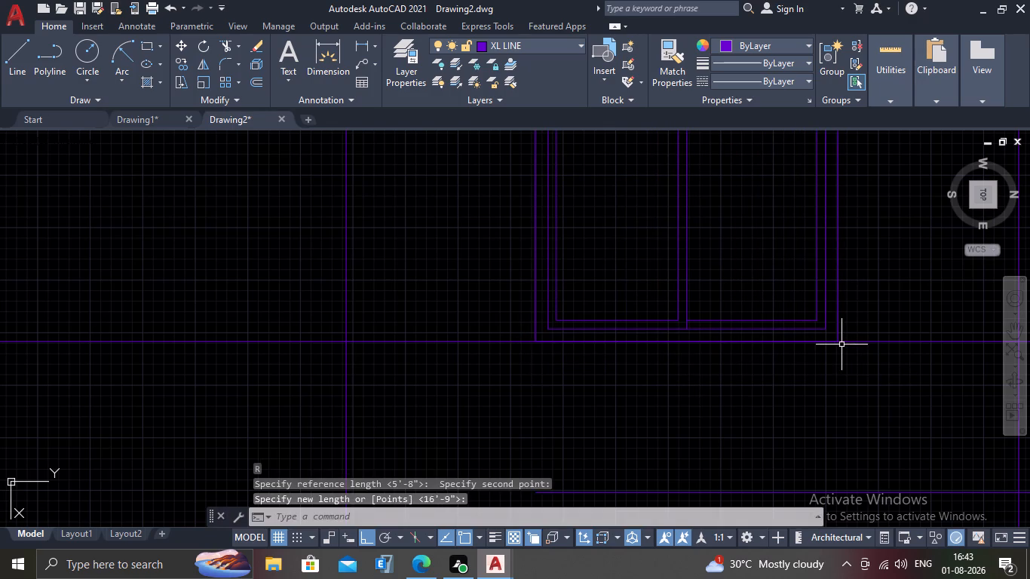
pyautogui.press('Escape')
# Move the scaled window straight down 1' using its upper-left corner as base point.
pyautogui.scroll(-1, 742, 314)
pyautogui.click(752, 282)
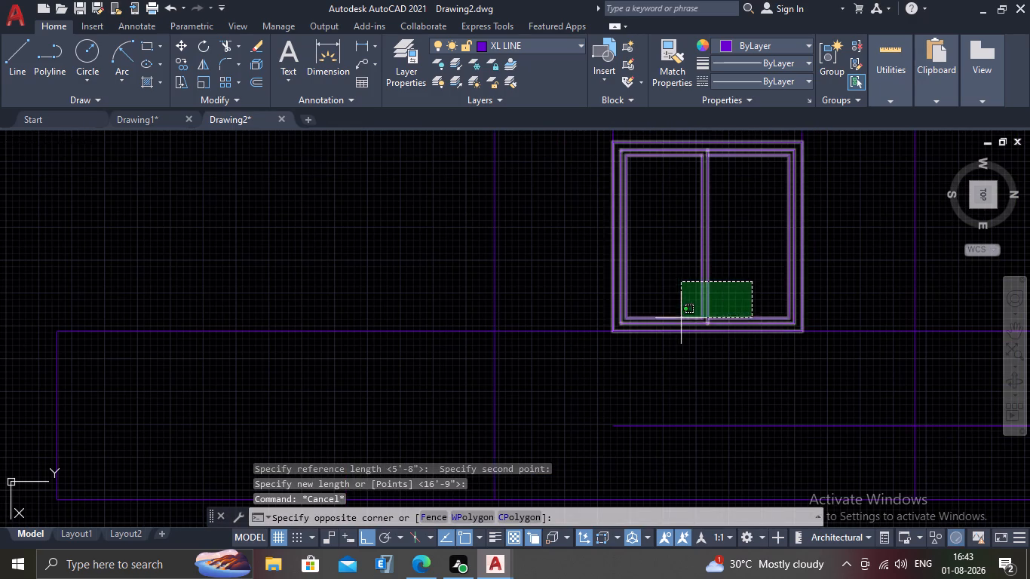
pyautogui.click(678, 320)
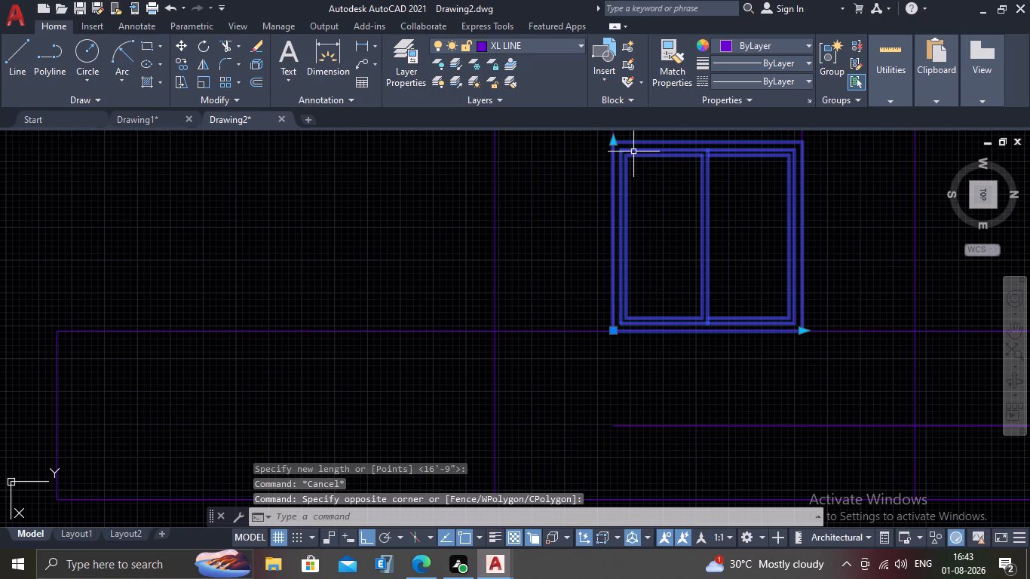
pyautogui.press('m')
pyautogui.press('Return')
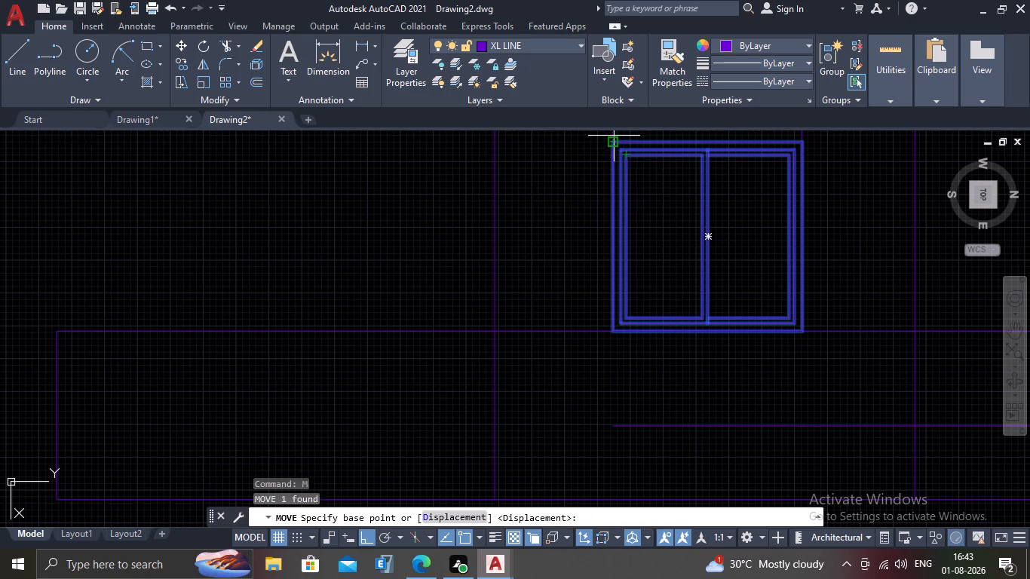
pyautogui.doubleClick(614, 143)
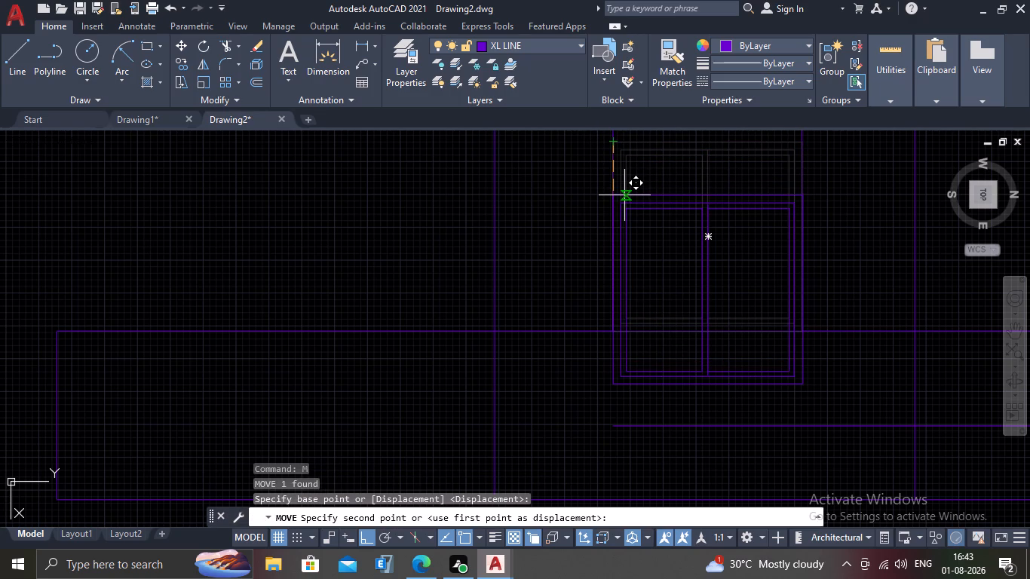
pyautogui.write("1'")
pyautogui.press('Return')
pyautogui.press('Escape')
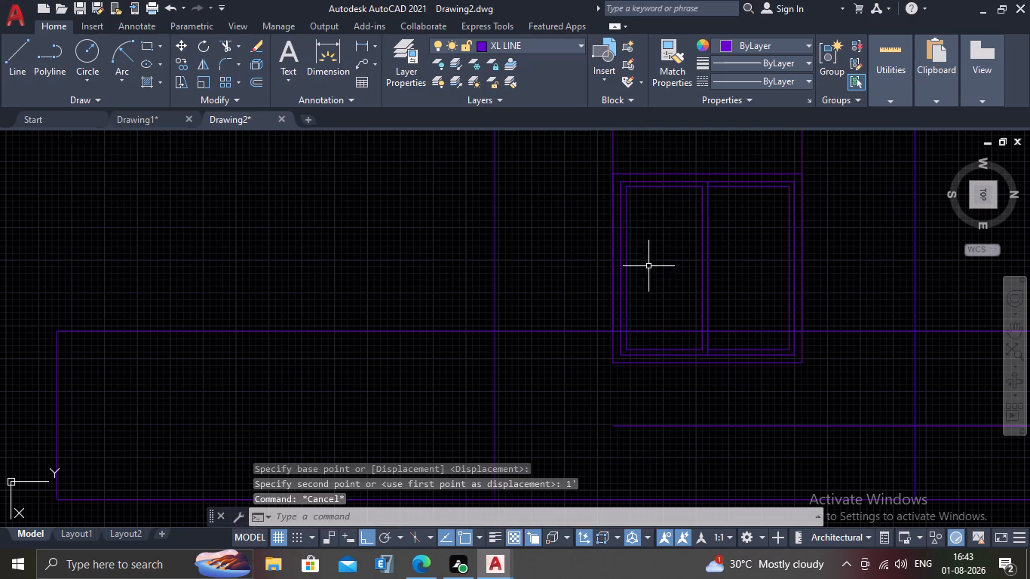
# Move the window by its lower-left corner down onto the gate-side end of the 28" line.
pyautogui.scroll(-1, 650, 344)
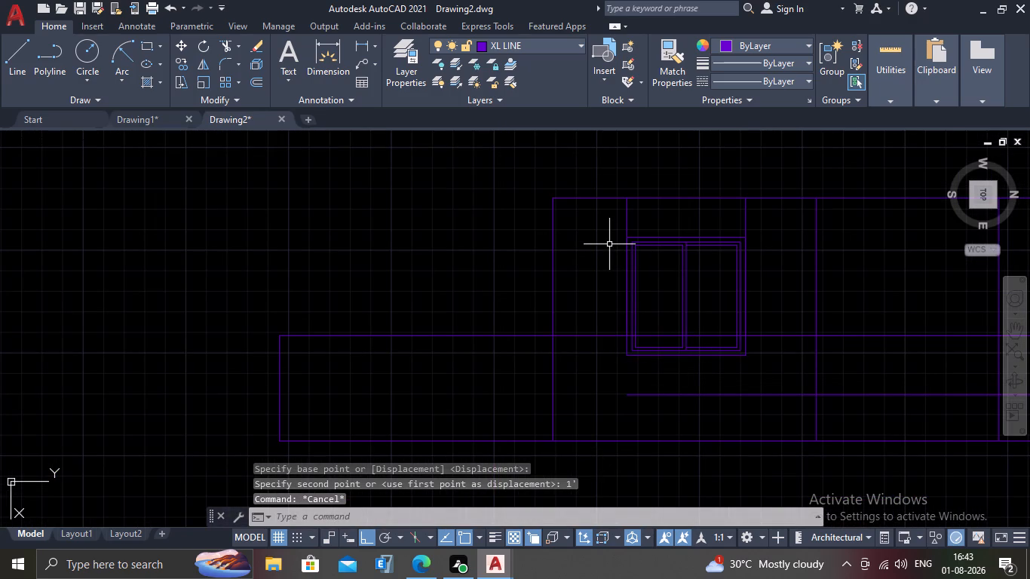
pyautogui.scroll(-1, 634, 185)
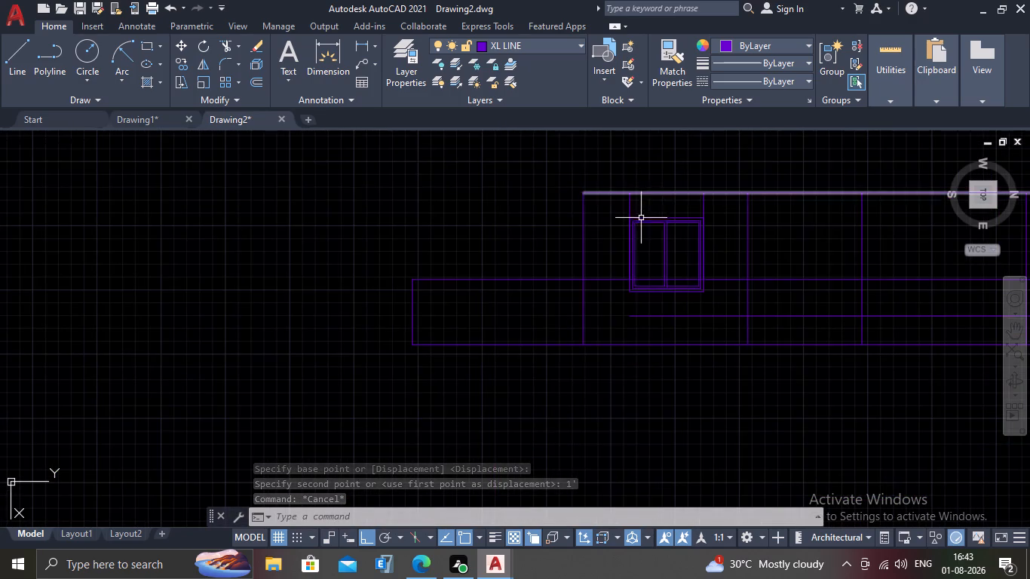
pyautogui.scroll(2, 635, 212)
pyautogui.click(691, 213)
pyautogui.click(666, 253)
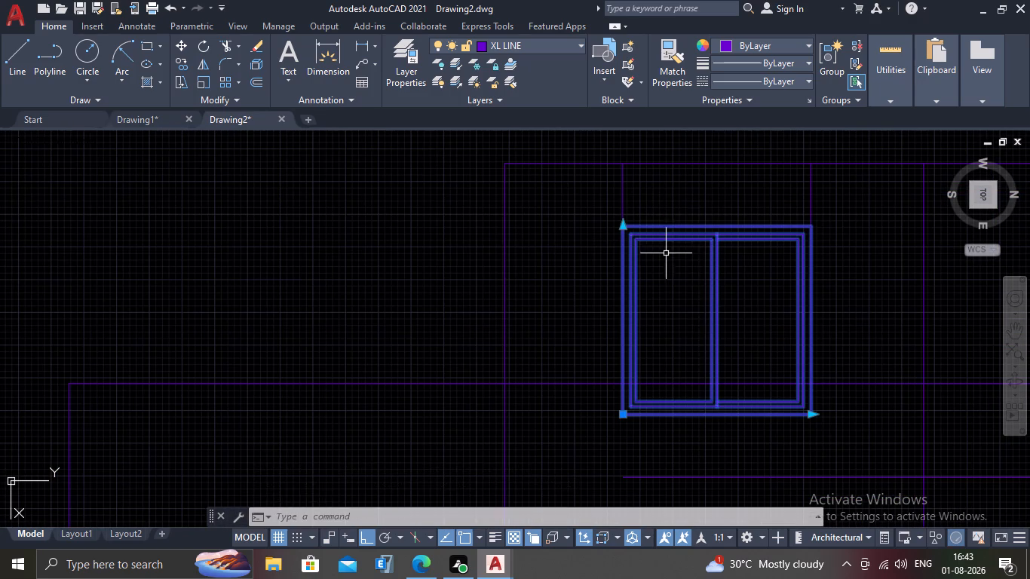
pyautogui.scroll(-1, 647, 326)
pyautogui.scroll(1, 612, 401)
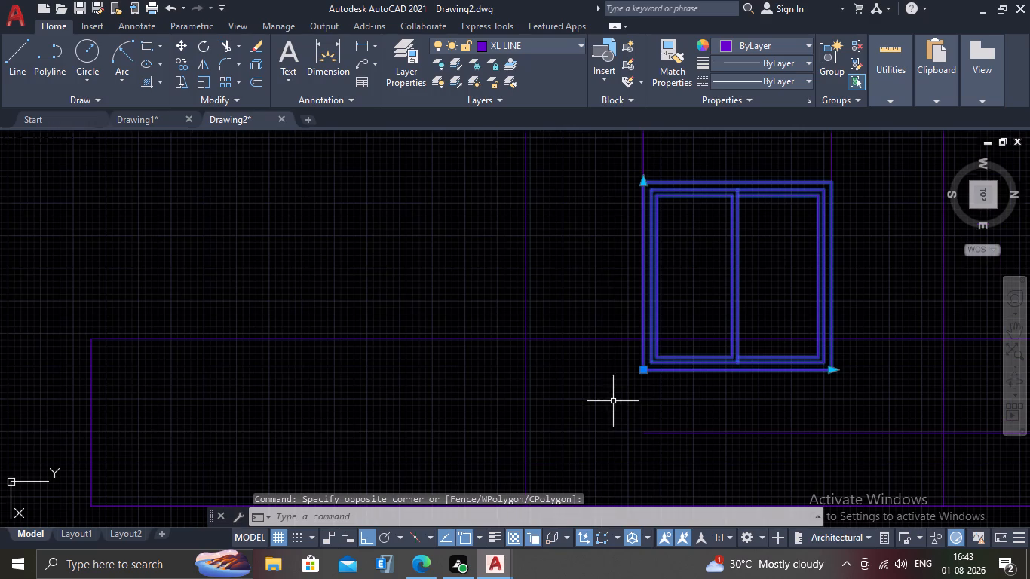
pyautogui.press('m')
pyautogui.press('Return')
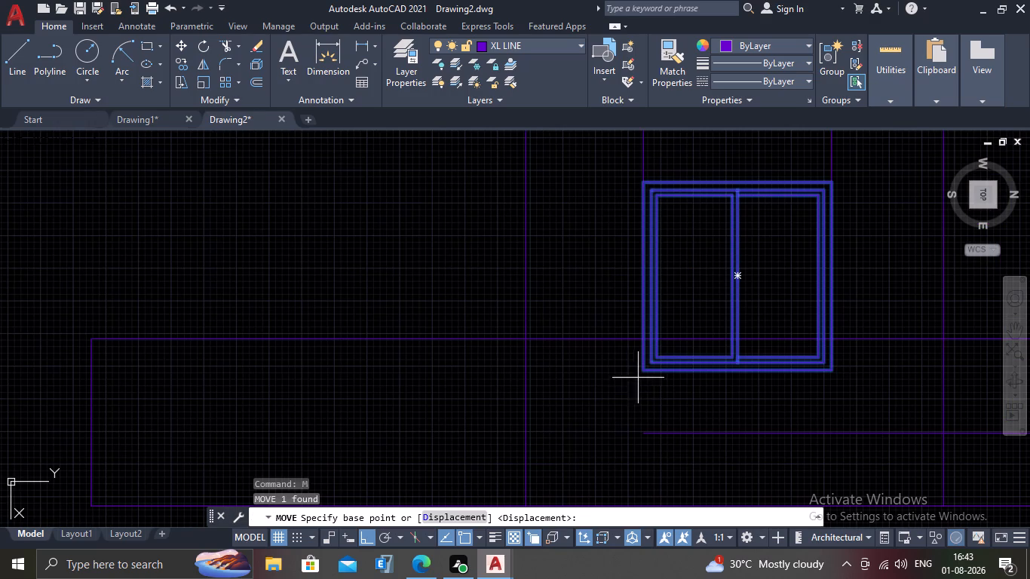
pyautogui.click(642, 372)
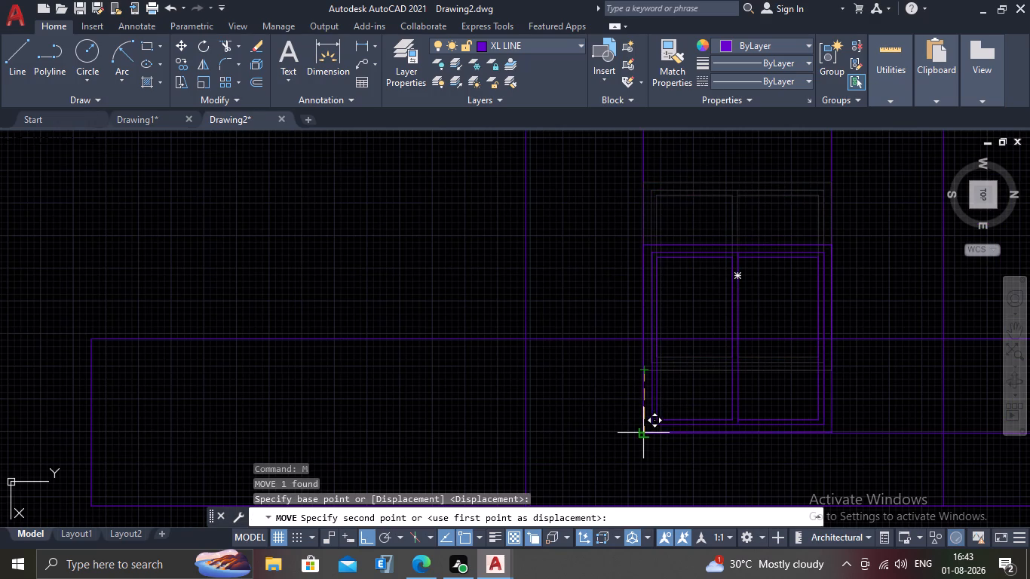
pyautogui.click(645, 430)
pyautogui.press('Escape')
pyautogui.scroll(-1, 641, 430)
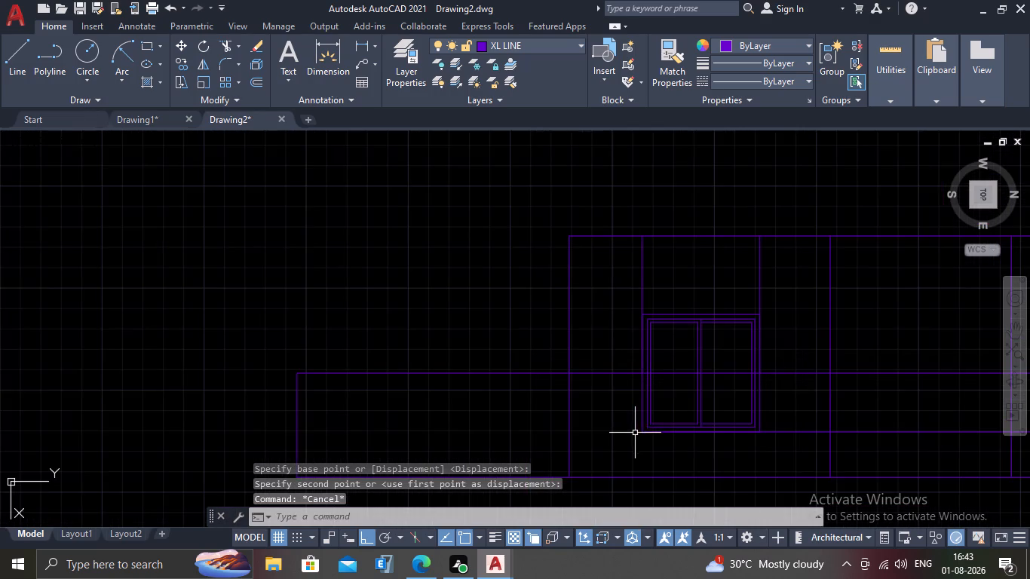
pyautogui.moveTo(628, 432); pyautogui.dragTo(621, 388, button='middle')
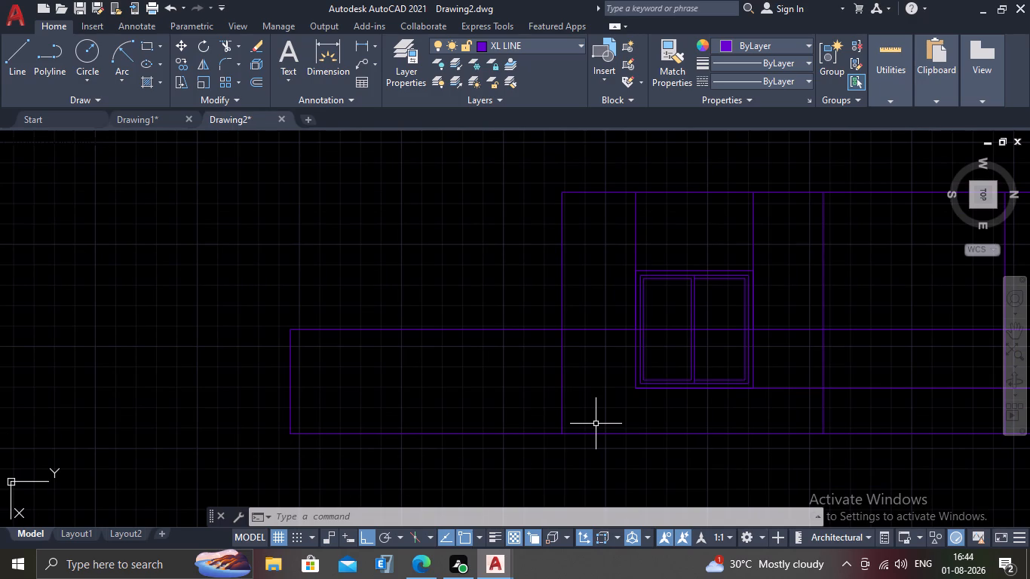
pyautogui.press('Escape')
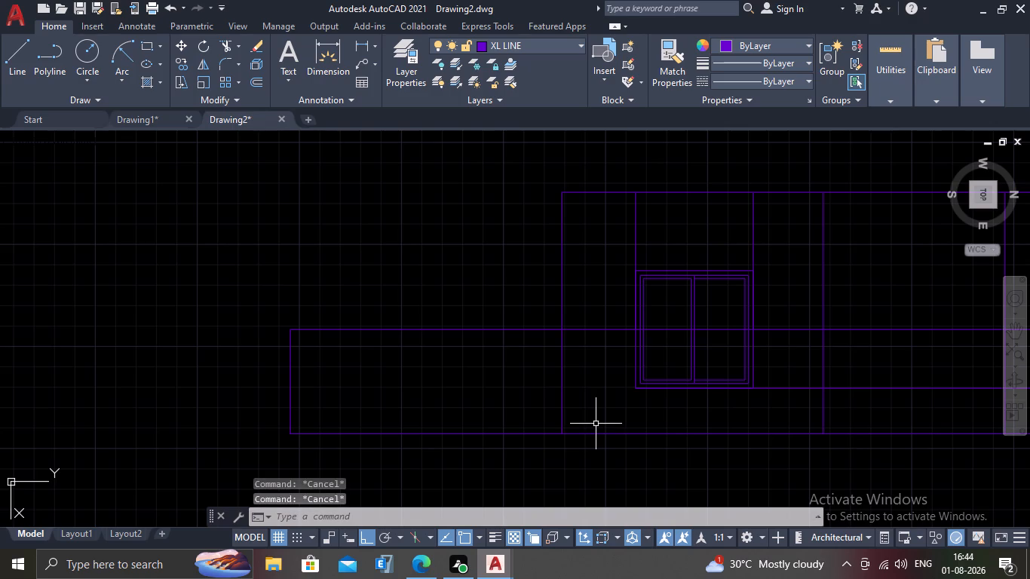
# Move the window horizontally out of the grid, well beyond the end opposite the gate.
pyautogui.scroll(-2, 640, 385)
pyautogui.moveTo(574, 361); pyautogui.dragTo(495, 344, button='middle')
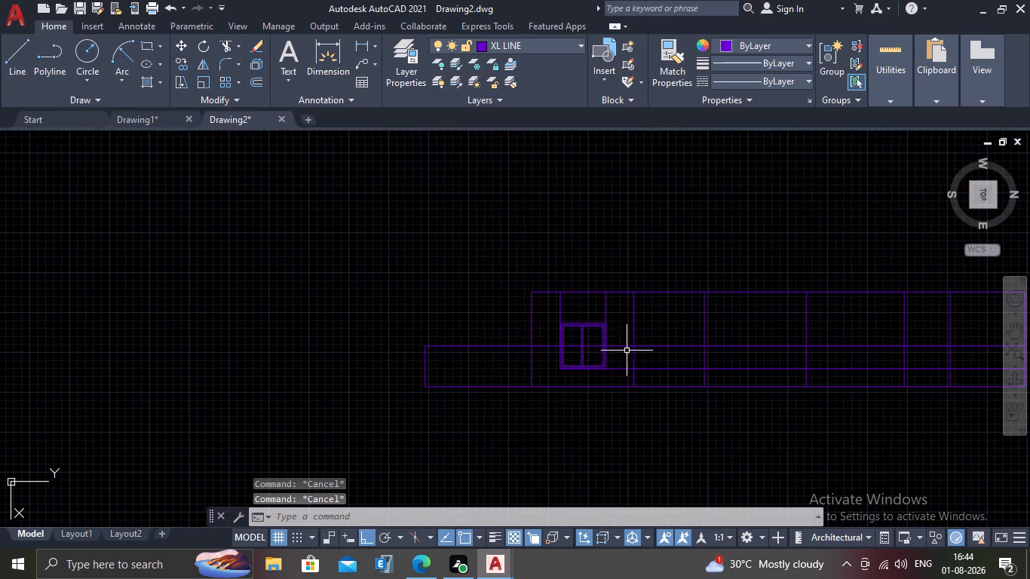
pyautogui.scroll(2, 624, 343)
pyautogui.click(581, 372)
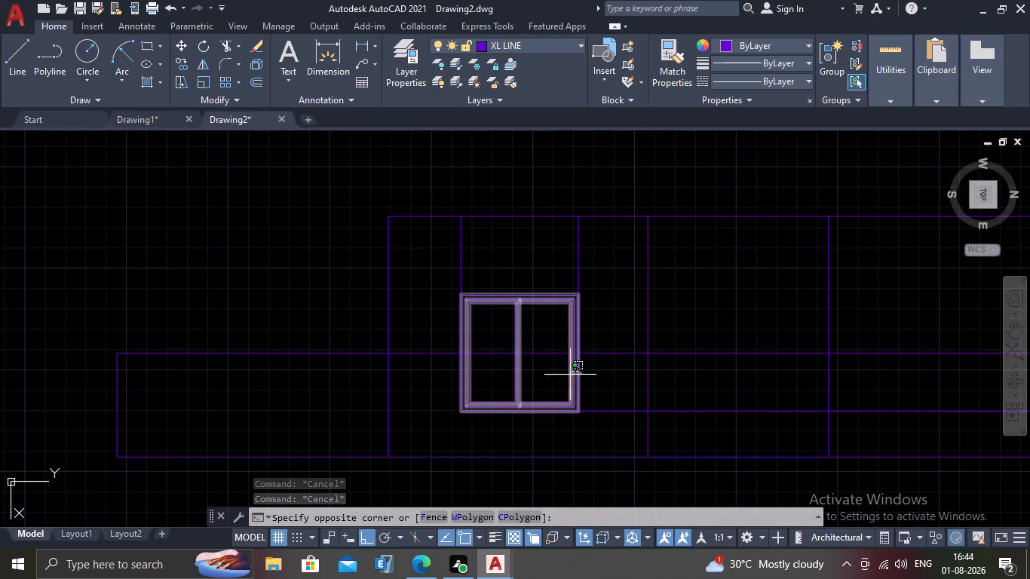
pyautogui.click(563, 376)
pyautogui.press('m')
pyautogui.press('Return')
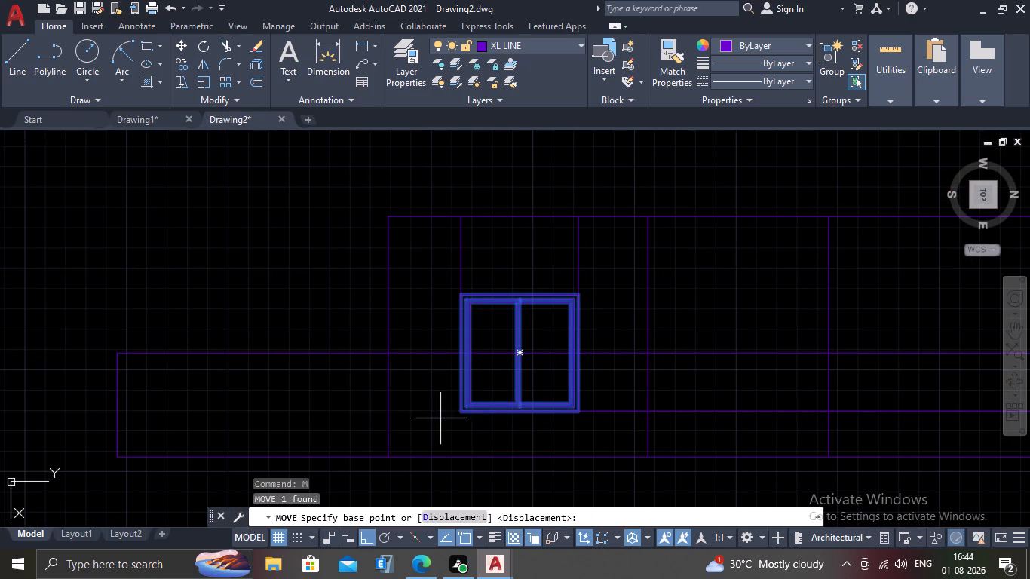
pyautogui.click(461, 410)
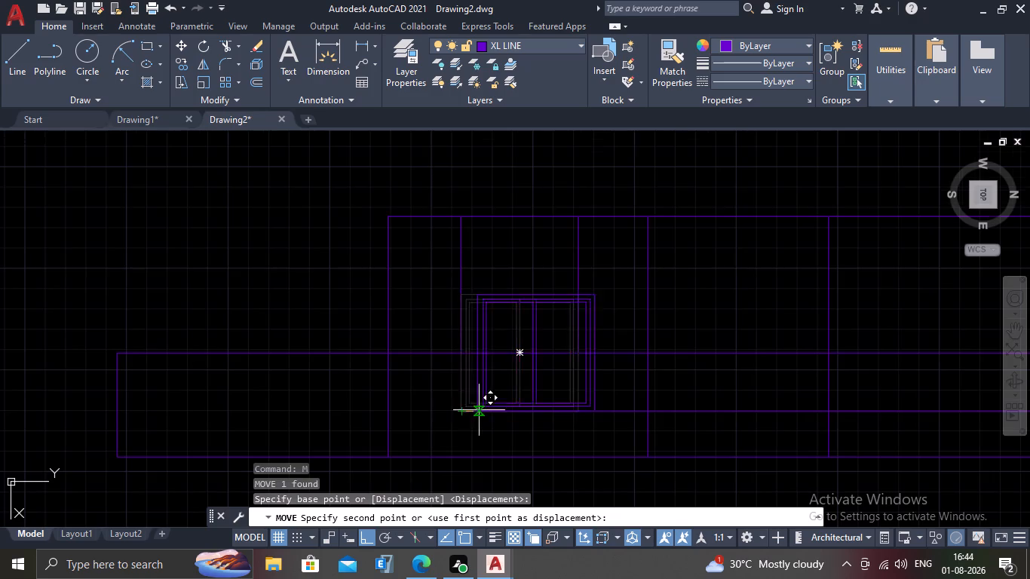
pyautogui.scroll(-5, 492, 400)
pyautogui.click(711, 403)
pyautogui.press('Escape')
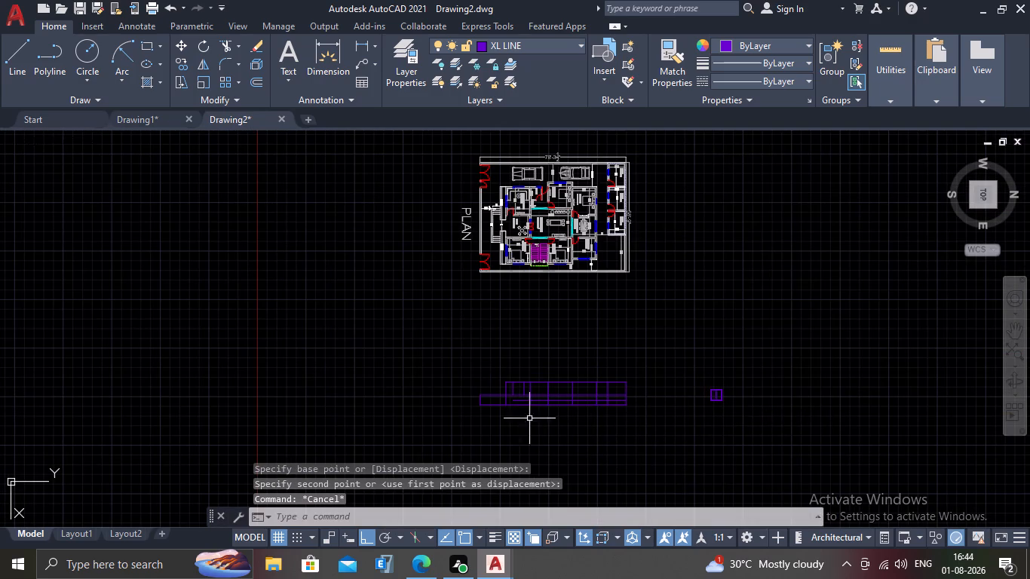
# Measure the full height of the building's gate-side edge in the elevation with an aligned dimension, and erase that dimension.
pyautogui.scroll(5, 517, 404)
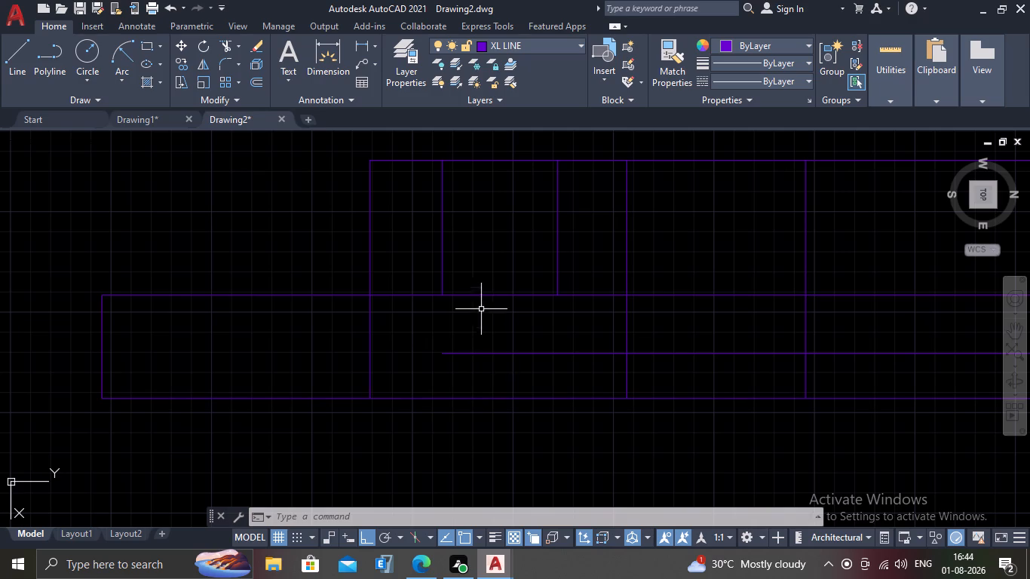
pyautogui.scroll(-2, 477, 292)
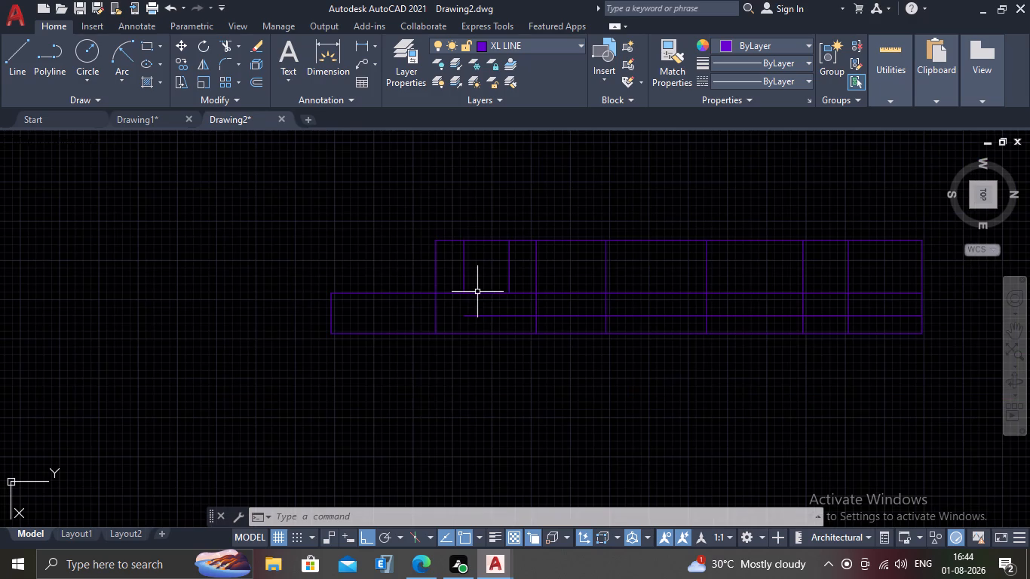
pyautogui.scroll(1, 457, 276)
pyautogui.scroll(-1, 410, 388)
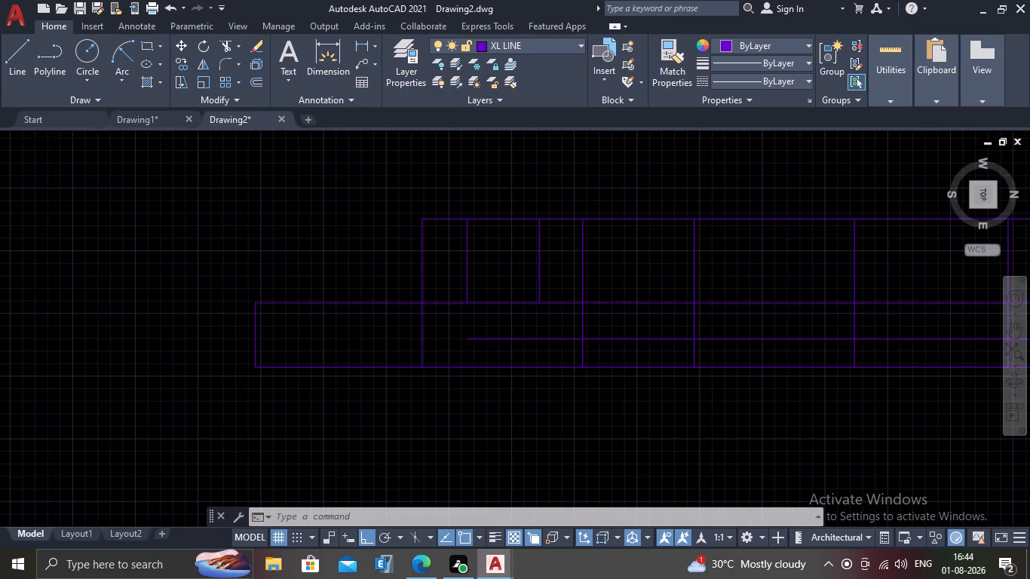
pyautogui.scroll(1, 448, 364)
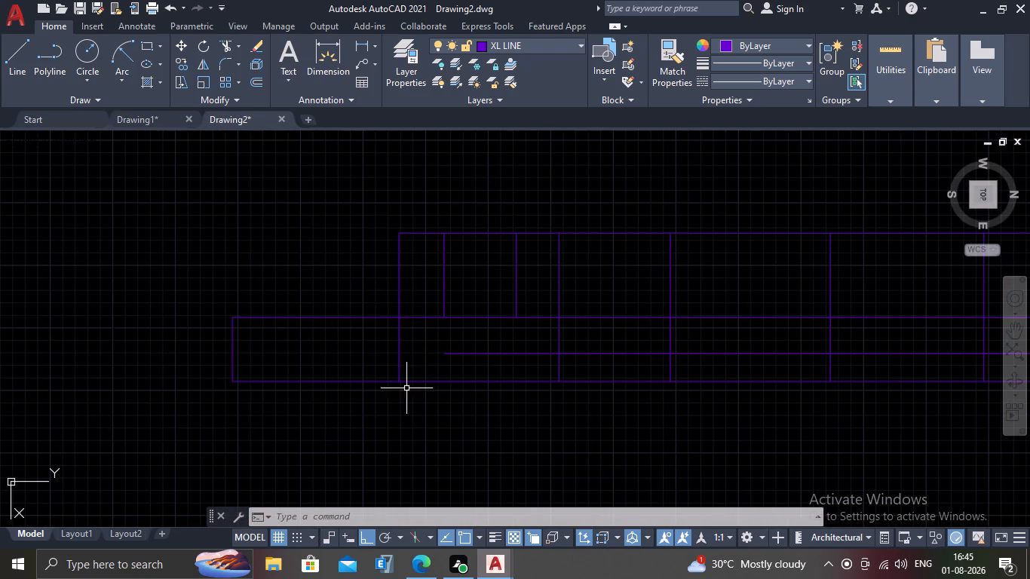
pyautogui.scroll(1, 406, 388)
pyautogui.write('DAL')
pyautogui.press('Return')
pyautogui.click(391, 142)
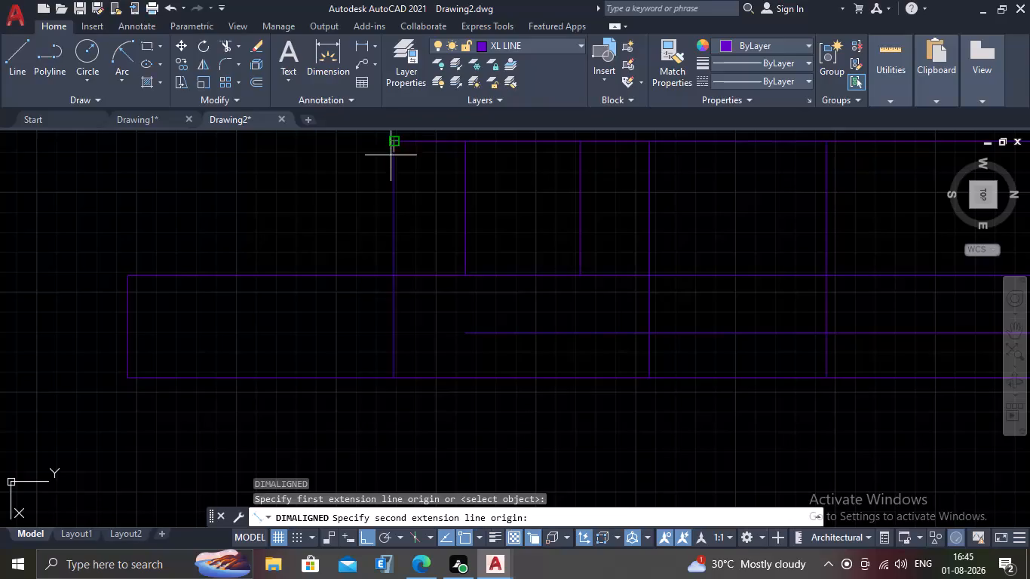
pyautogui.click(394, 378)
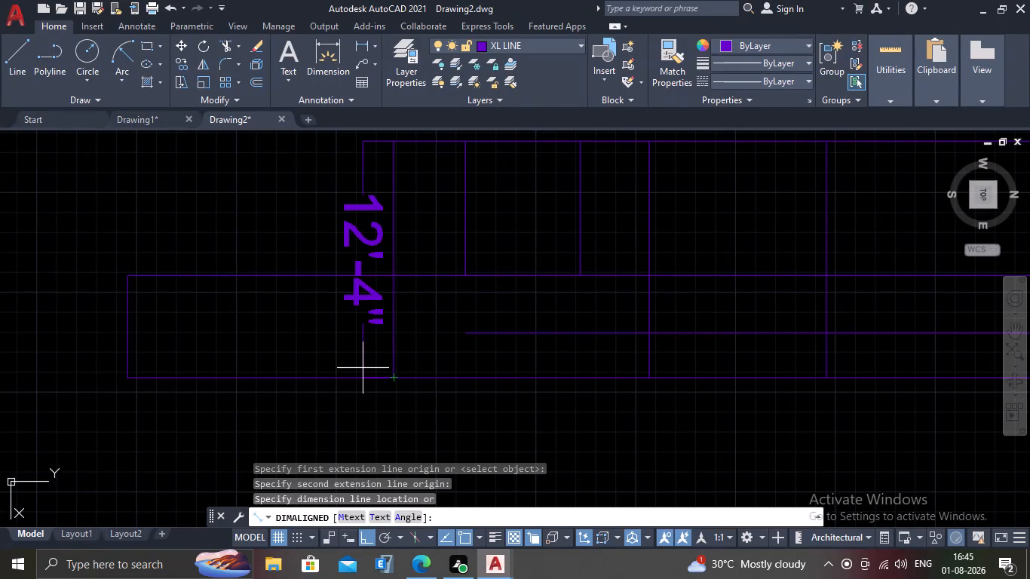
pyautogui.click(363, 368)
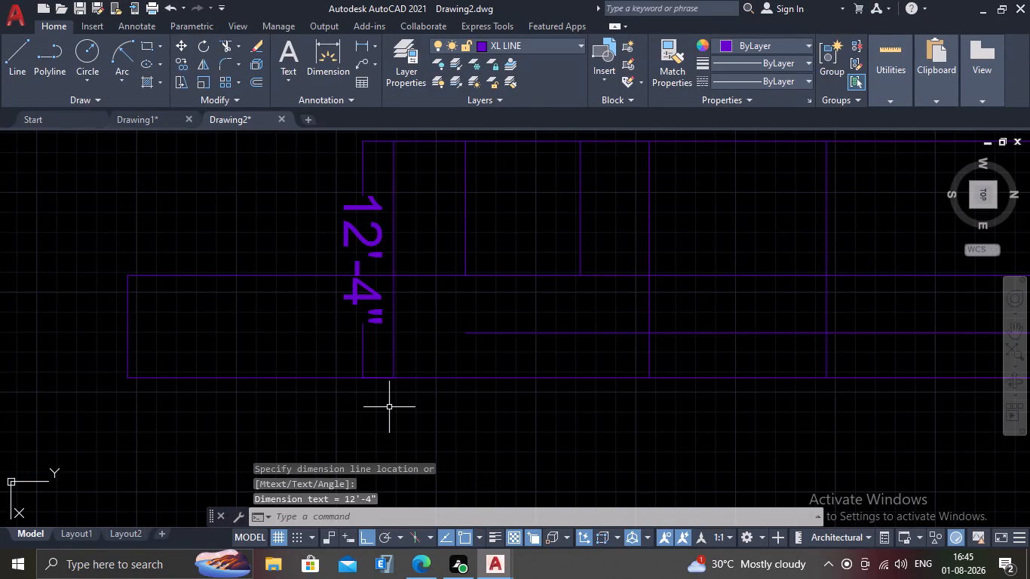
pyautogui.press('Escape')
pyautogui.click(356, 299)
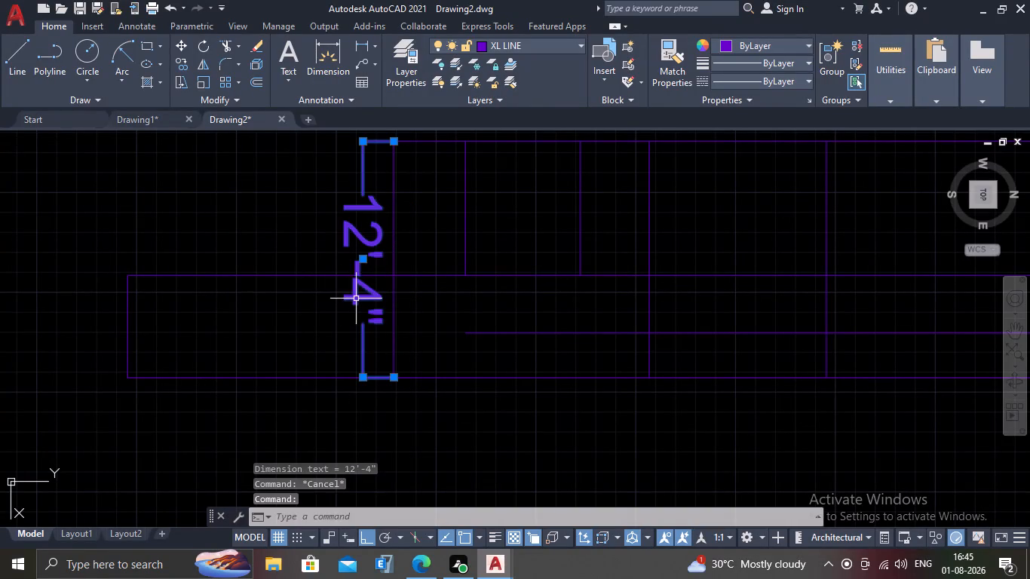
pyautogui.press('Delete')
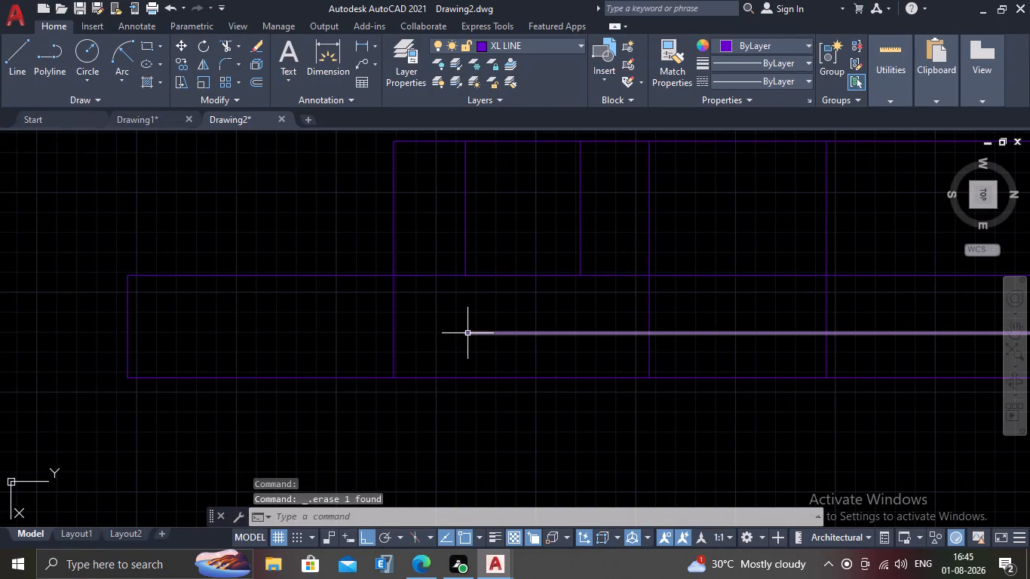
# Measure the height from the 28" line up to the roof line with an aligned dimension, and undo that dimension.
pyautogui.write('DAL')
pyautogui.press('Return')
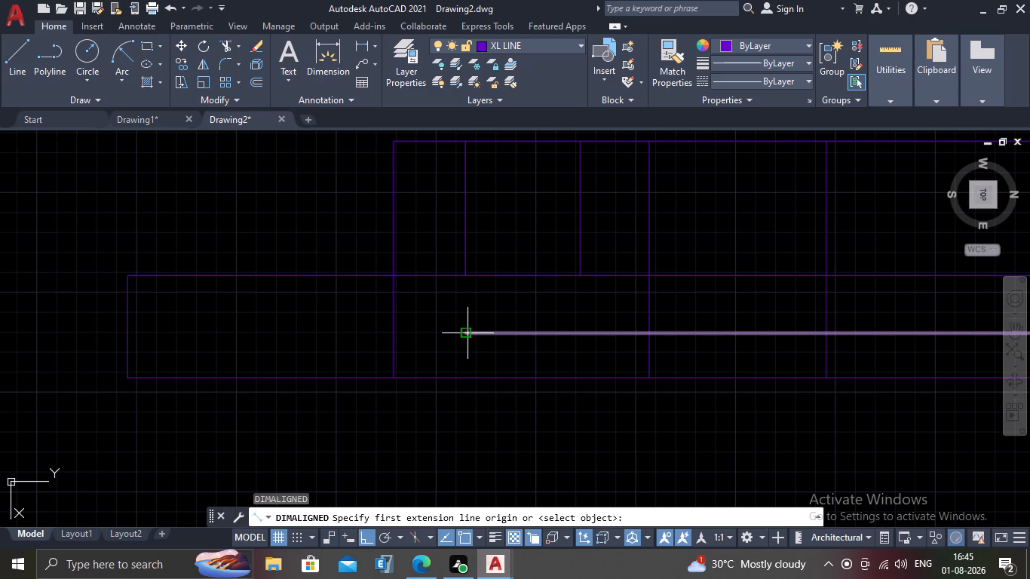
pyautogui.click(651, 330)
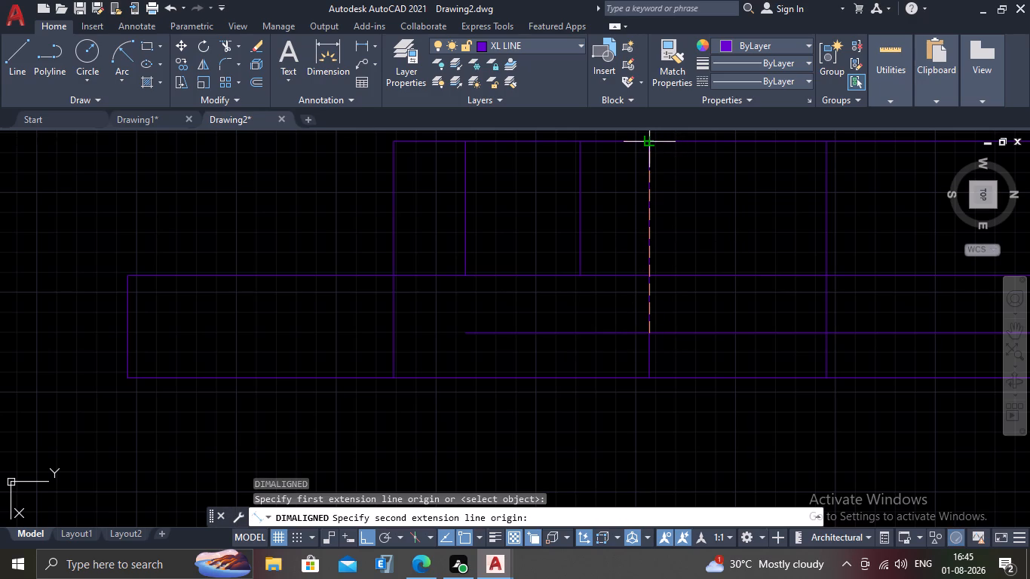
pyautogui.click(648, 141)
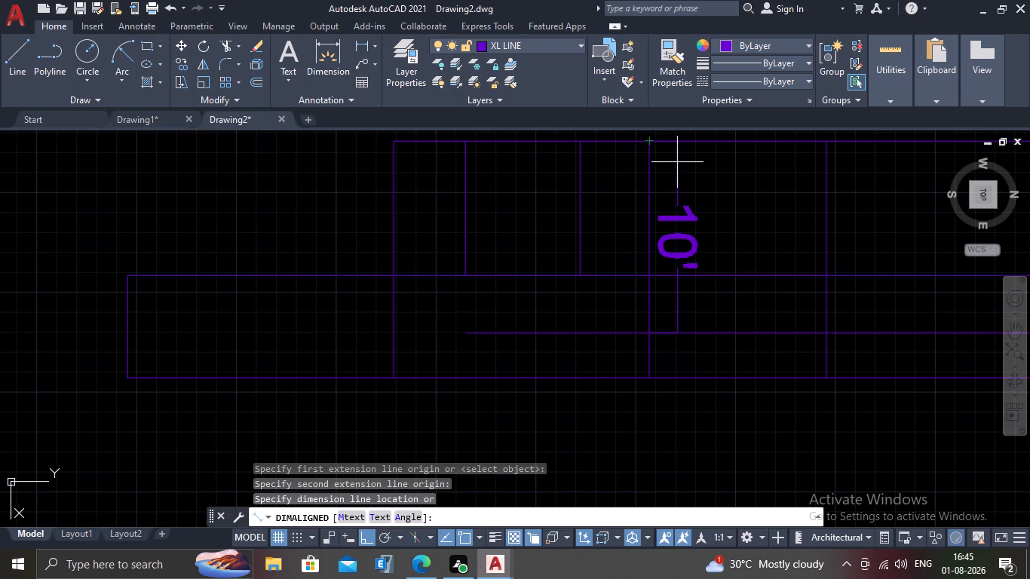
pyautogui.click(677, 162)
pyautogui.press('Escape')
pyautogui.scroll(-1, 630, 357)
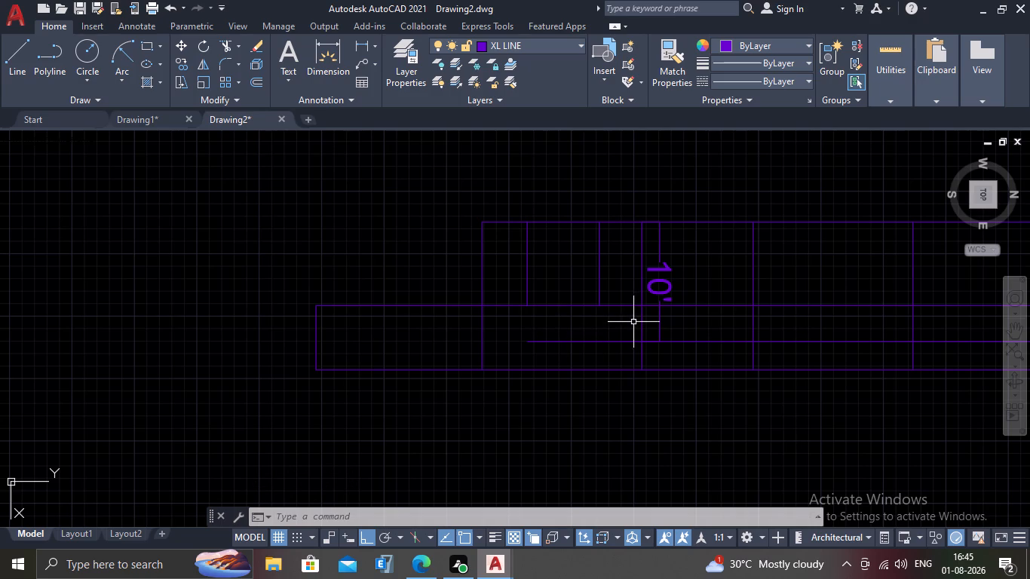
pyautogui.hotkey('ctrl', 'z')
pyautogui.hotkey('ctrl', 'z')
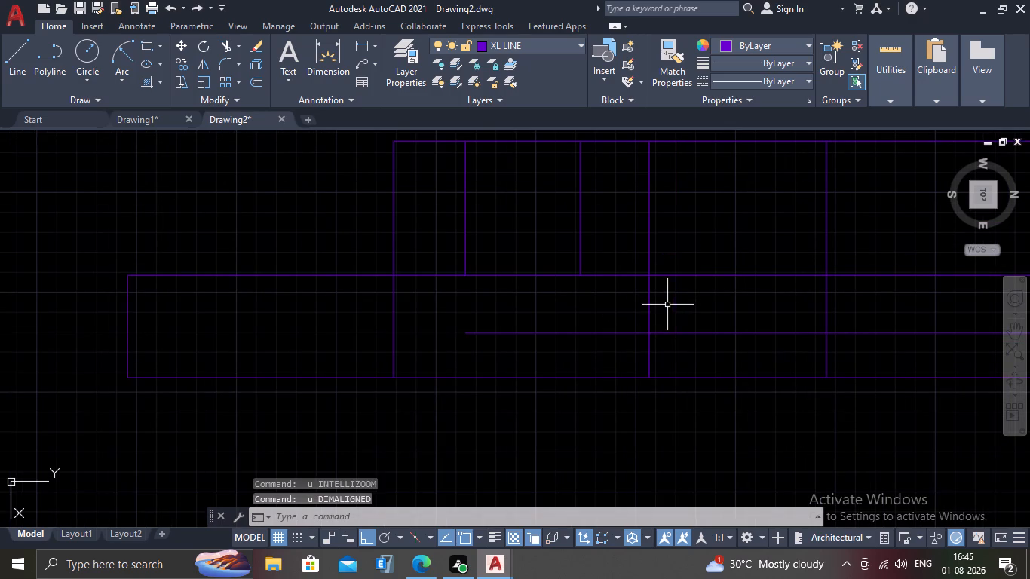
pyautogui.press('Escape')
# Move the window from outside the grid by its lower-left corner back onto the gate-side end of the 28" line.
pyautogui.scroll(-4, 628, 325)
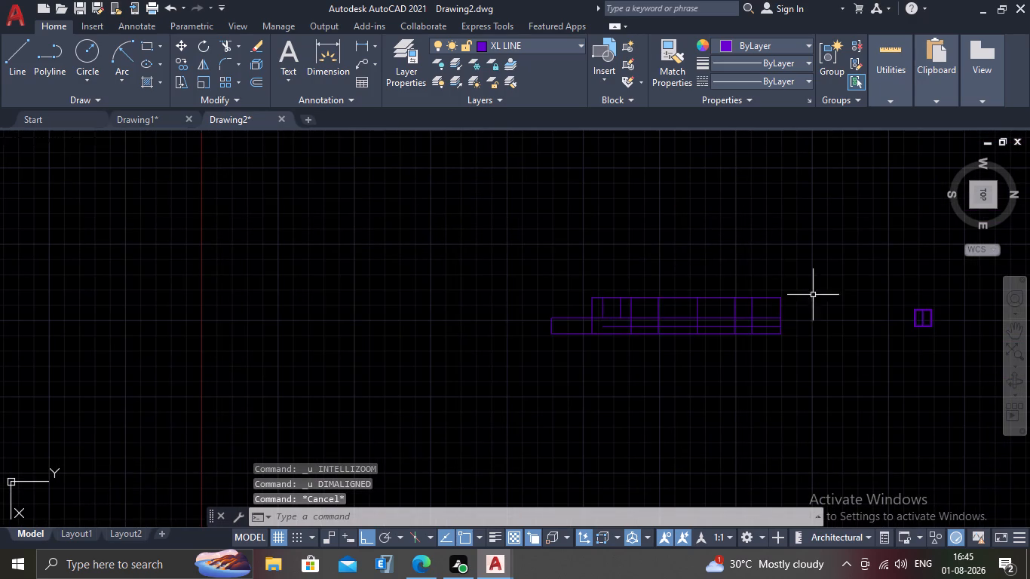
pyautogui.scroll(2, 944, 305)
pyautogui.click(951, 305)
pyautogui.click(802, 405)
pyautogui.scroll(2, 864, 358)
pyautogui.press('m')
pyautogui.press('Return')
pyautogui.scroll(3, 865, 356)
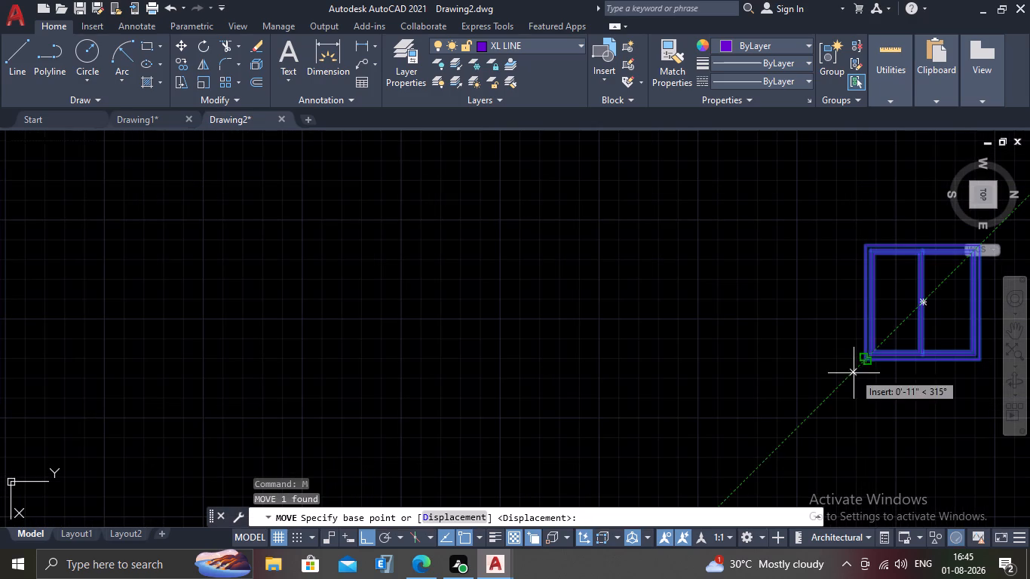
pyautogui.scroll(3, 867, 370)
pyautogui.click(855, 331)
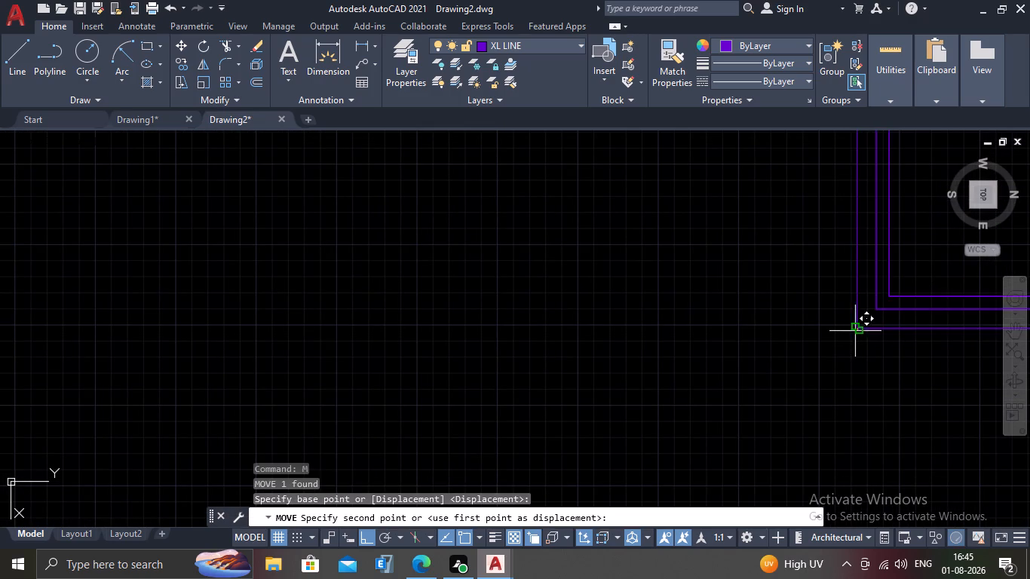
pyautogui.scroll(-7, 777, 348)
pyautogui.moveTo(422, 331); pyautogui.dragTo(478, 323, button='middle')
pyautogui.scroll(2, 465, 326)
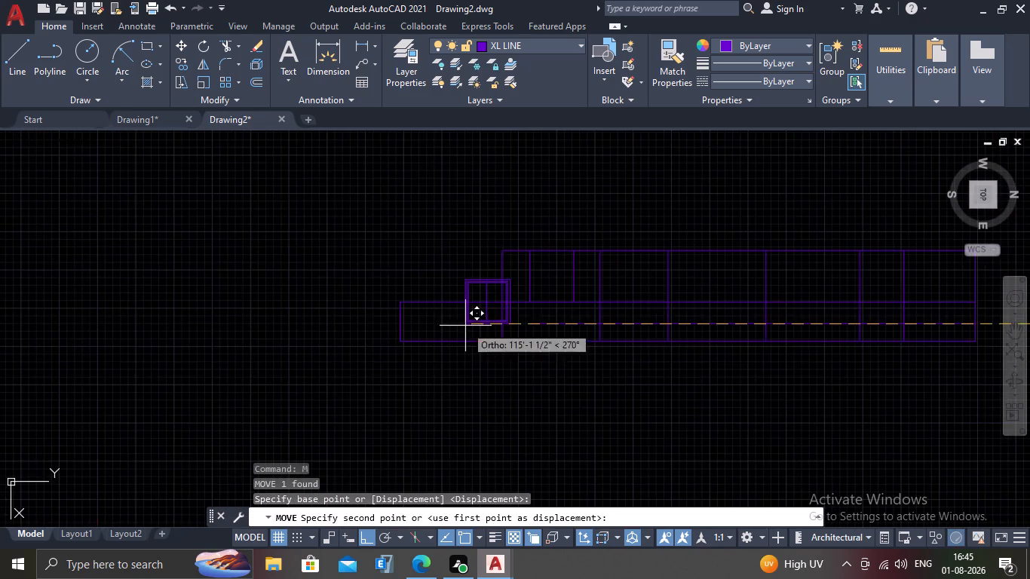
pyautogui.scroll(6, 528, 318)
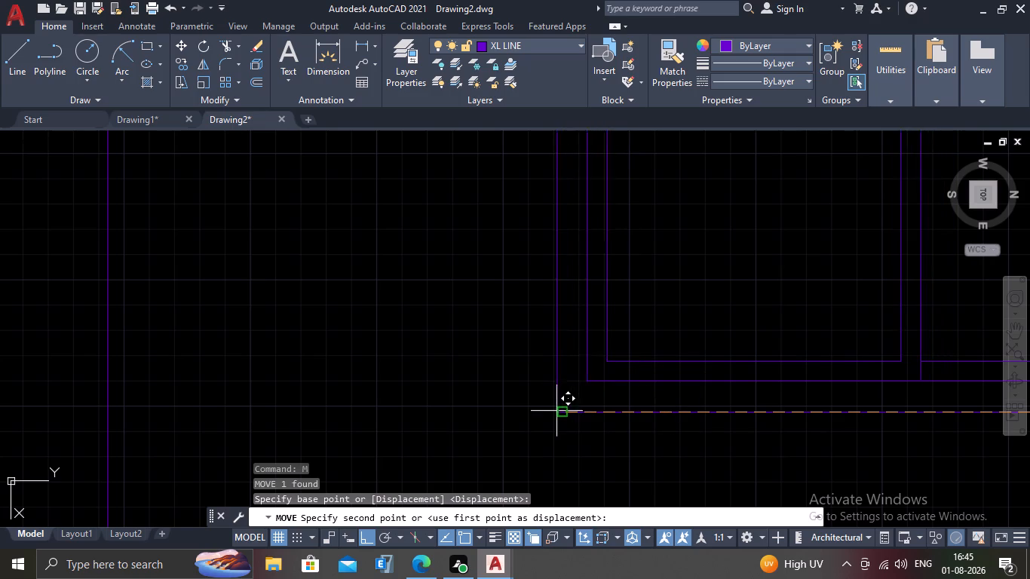
pyautogui.click(558, 412)
pyautogui.press('Escape')
# Move the window straight up 1' from the 28" line, using its lower-left corner as base point.
pyautogui.scroll(-3, 556, 402)
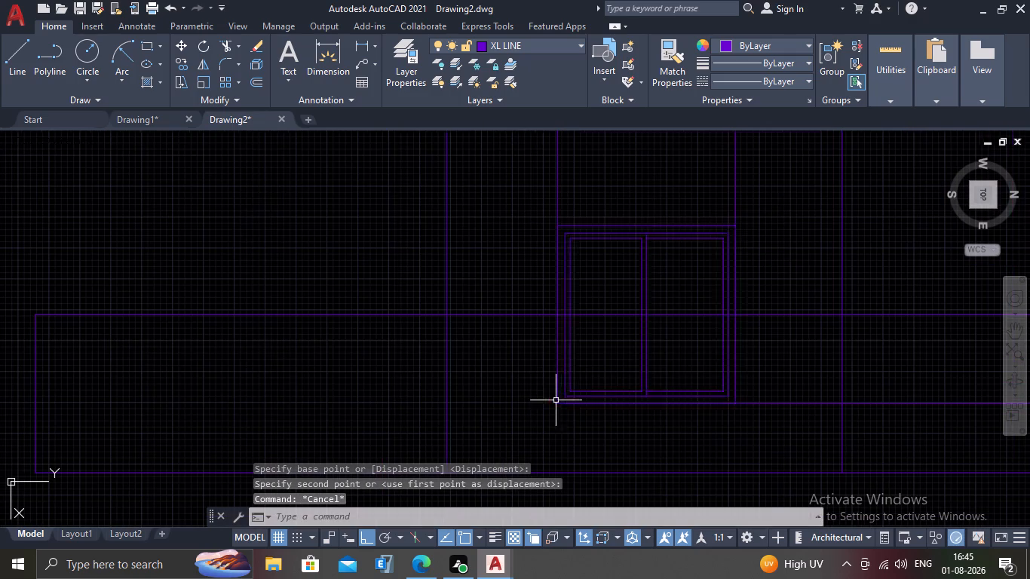
pyautogui.scroll(-2, 725, 380)
pyautogui.scroll(1, 730, 379)
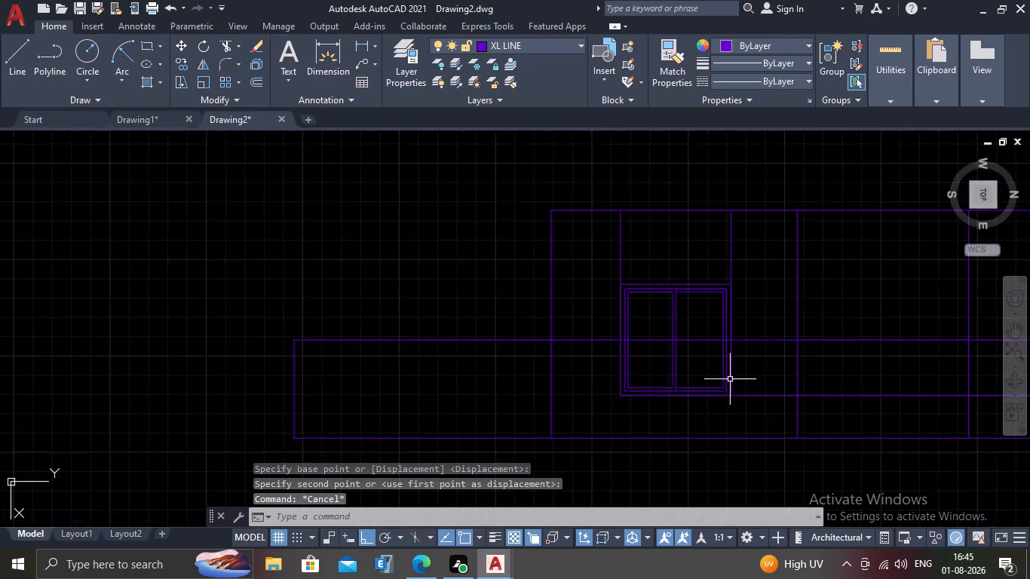
pyautogui.scroll(1, 730, 379)
pyautogui.scroll(-1, 730, 379)
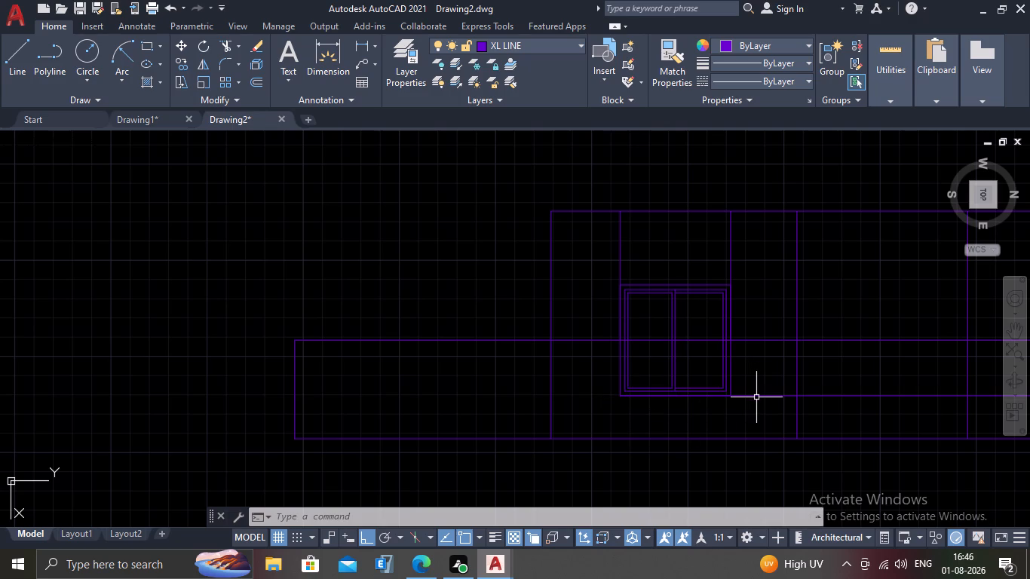
pyautogui.scroll(1, 649, 377)
pyautogui.click(649, 377)
pyautogui.click(597, 399)
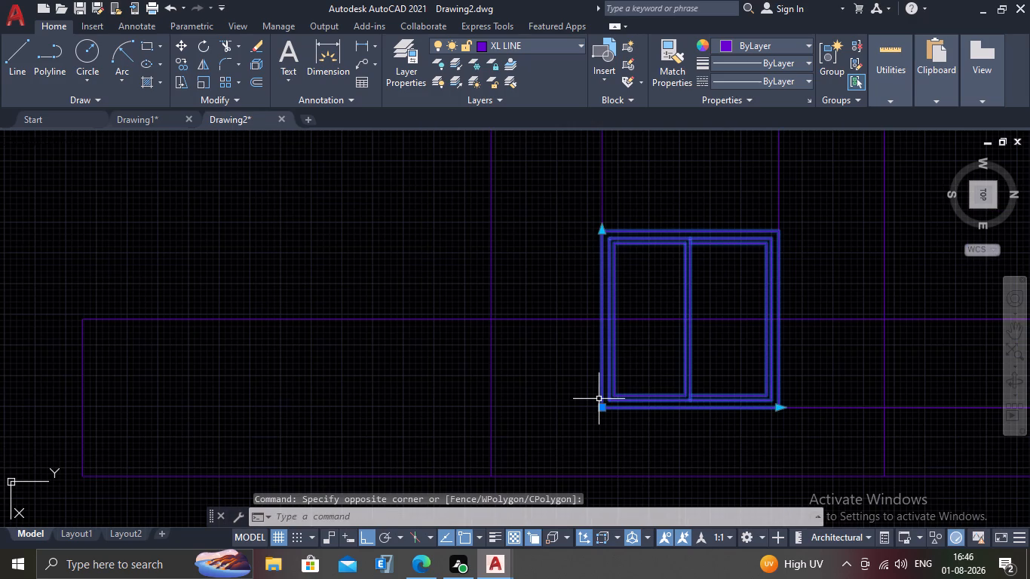
pyautogui.press('m')
pyautogui.press('Return')
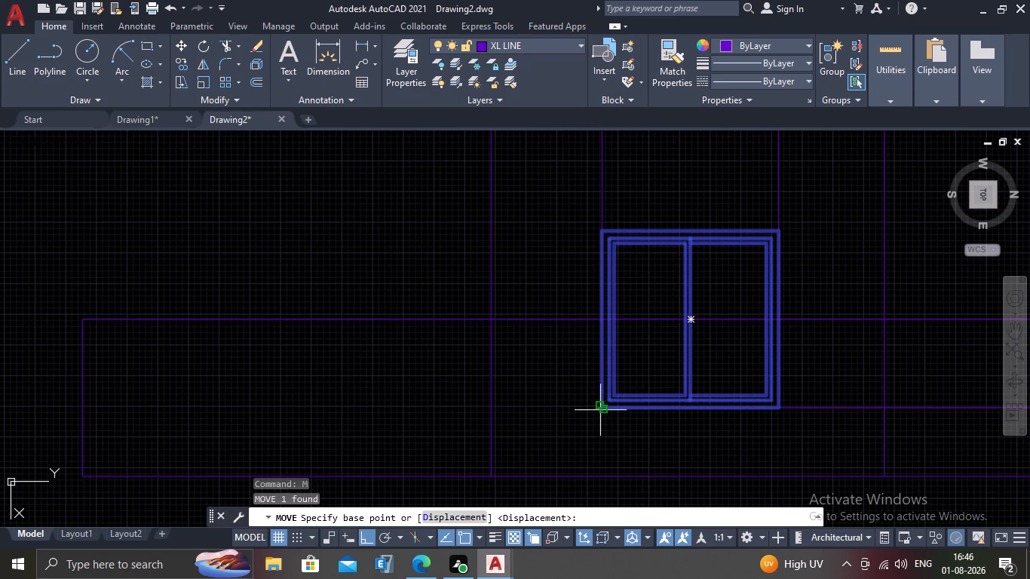
pyautogui.click(600, 410)
pyautogui.write("1'")
pyautogui.press('Return')
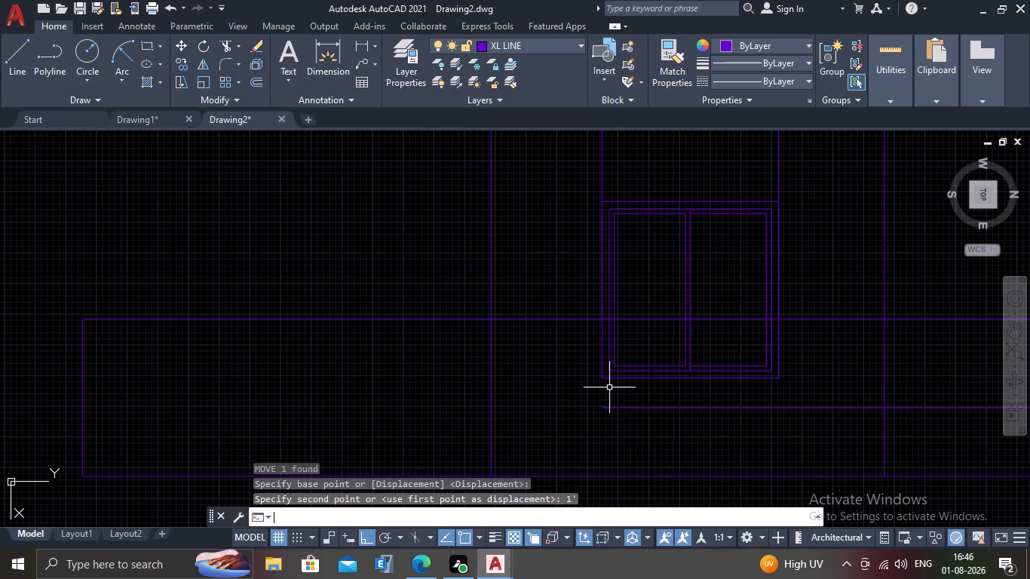
pyautogui.press('Escape')
# Draw Hor construction lines through both outer edges of the exterior window in the bedroom between the stairs and the gym room.
pyautogui.scroll(-2, 621, 398)
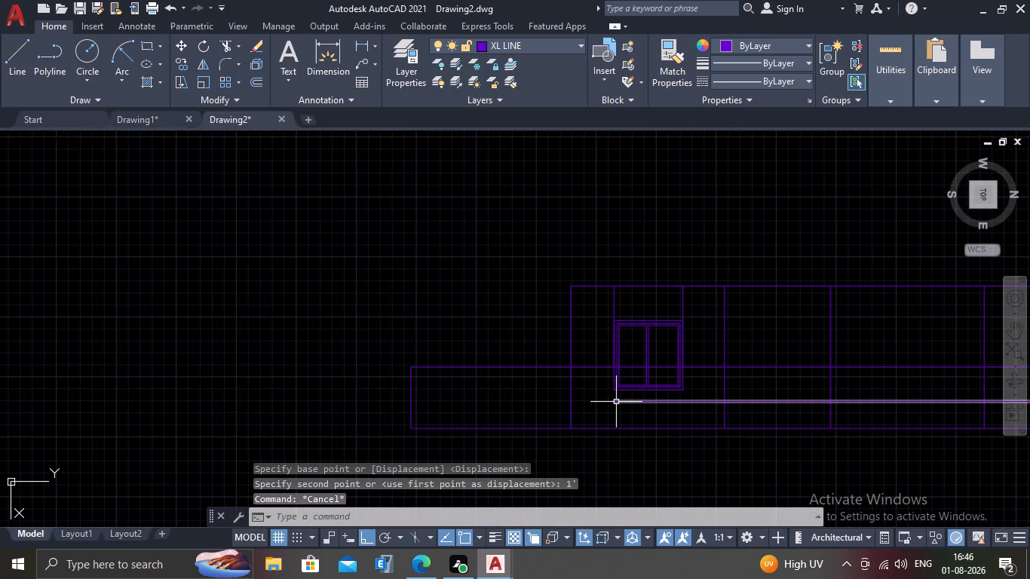
pyautogui.scroll(3, 615, 402)
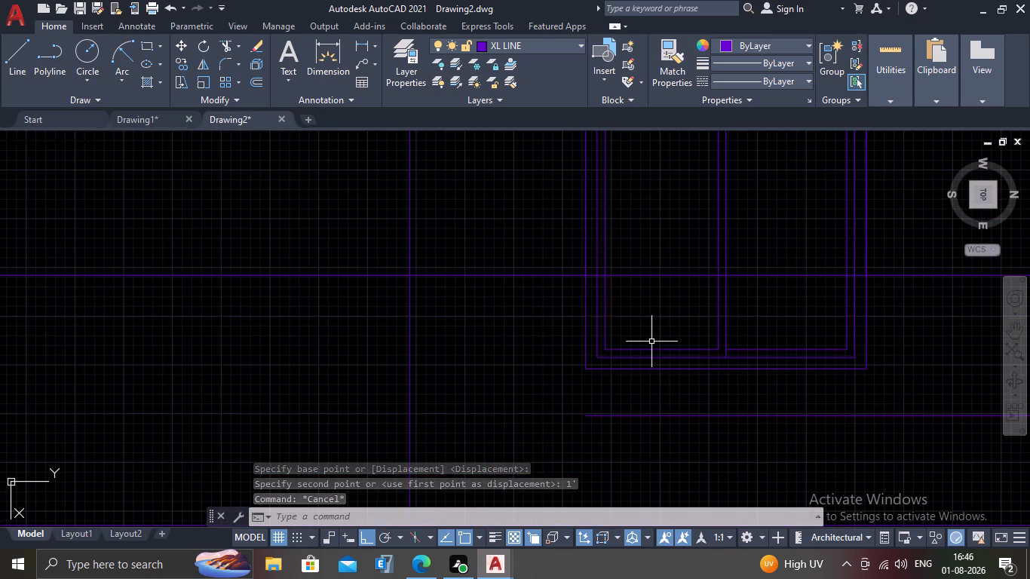
pyautogui.scroll(-1, 653, 339)
pyautogui.moveTo(645, 328); pyautogui.dragTo(565, 317, button='middle')
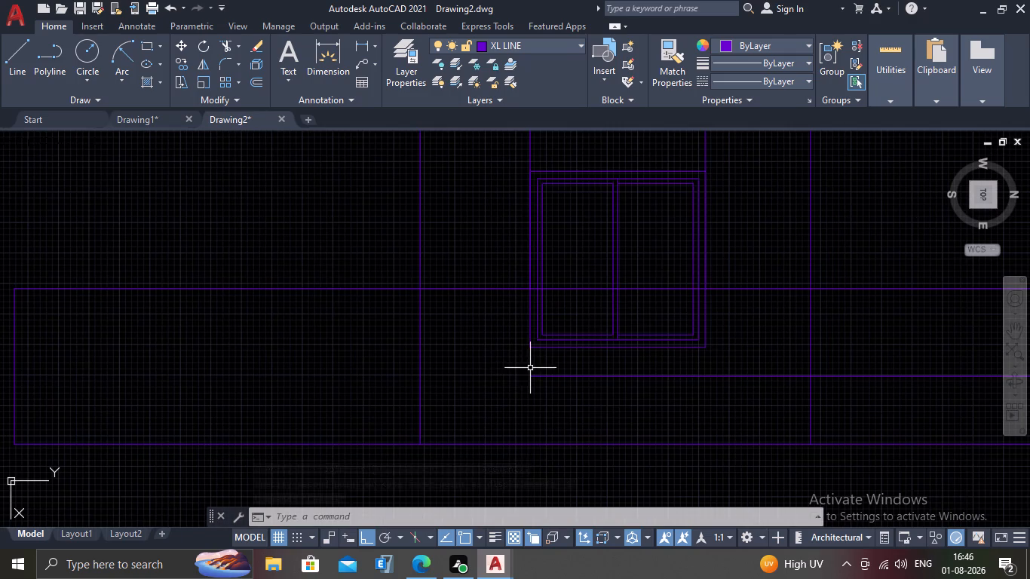
pyautogui.scroll(-3, 531, 367)
pyautogui.scroll(-1, 601, 313)
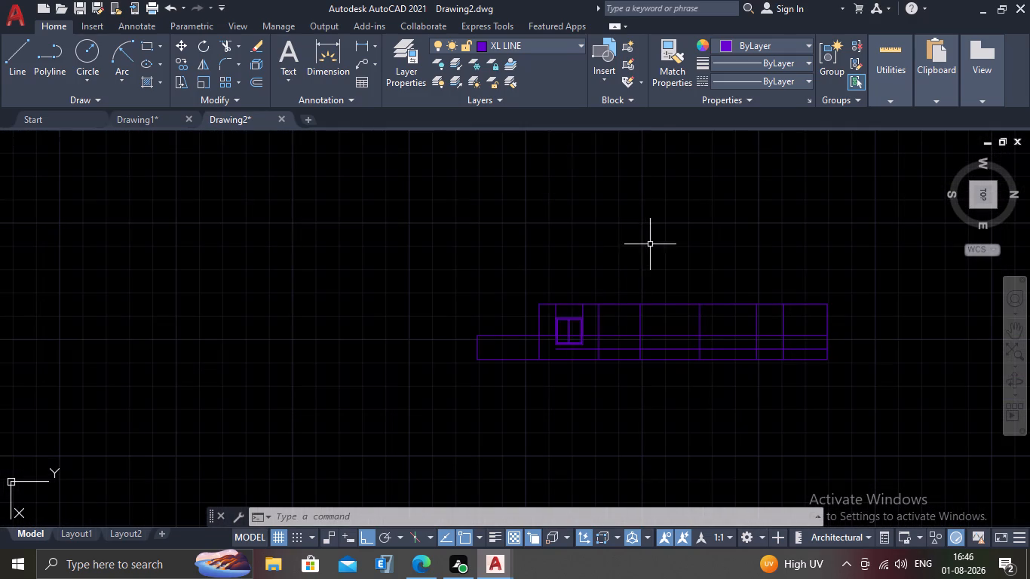
pyautogui.scroll(-2, 575, 188)
pyautogui.moveTo(617, 193); pyautogui.dragTo(491, 323, button='middle')
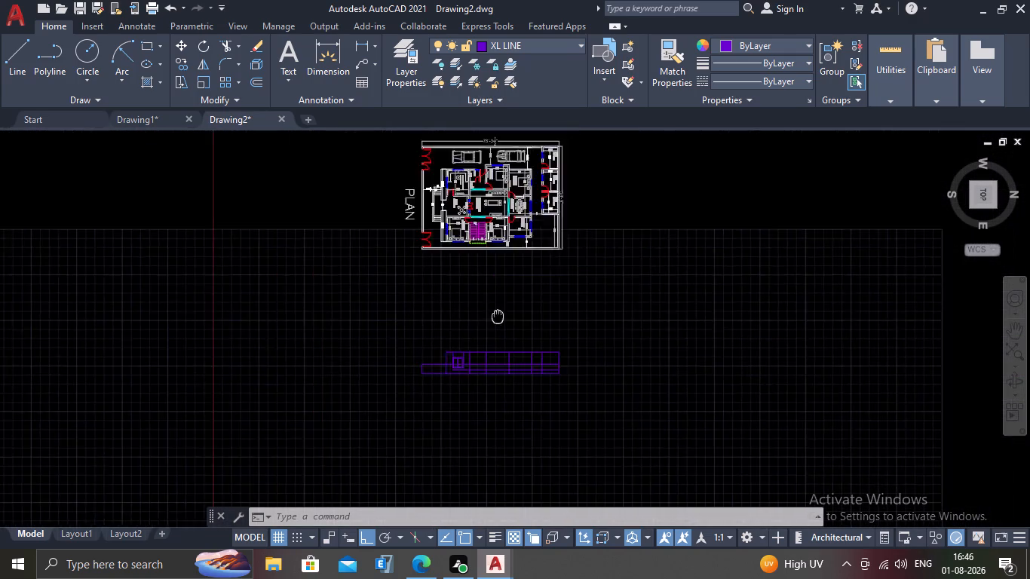
pyautogui.moveTo(491, 323); pyautogui.dragTo(469, 354, button='middle')
pyautogui.scroll(1, 418, 302)
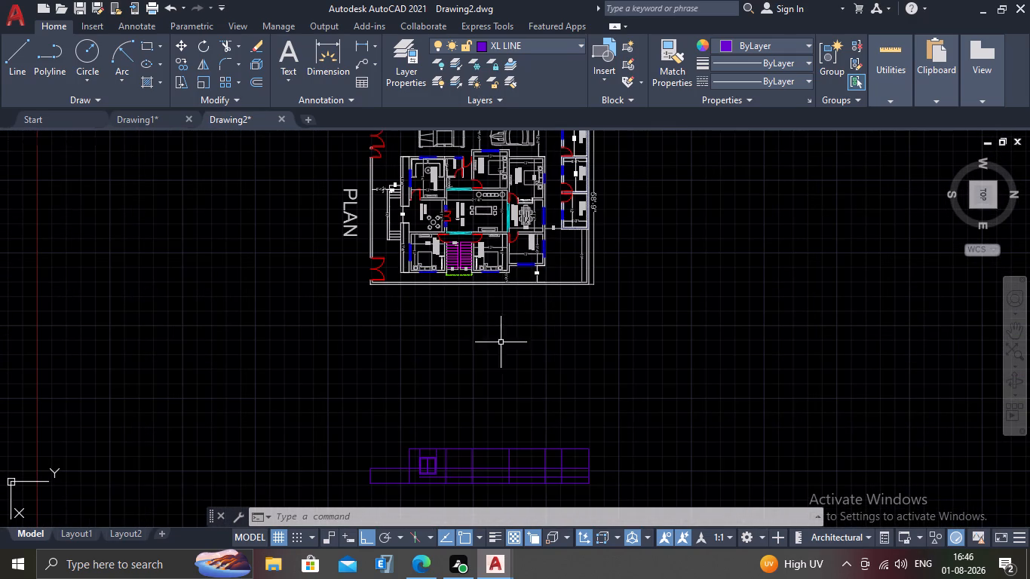
pyautogui.scroll(3, 481, 285)
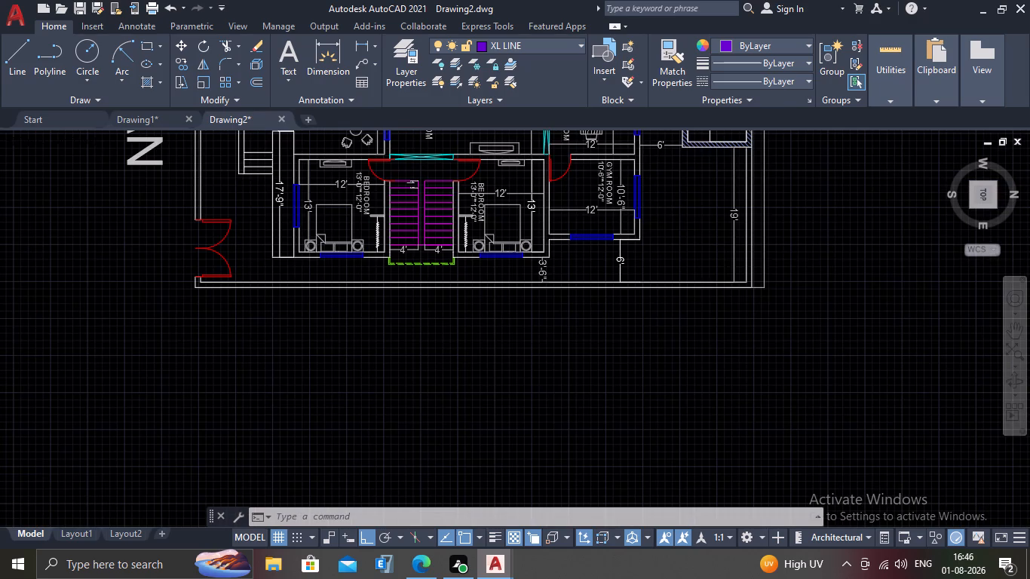
pyautogui.write('XL')
pyautogui.press('Return')
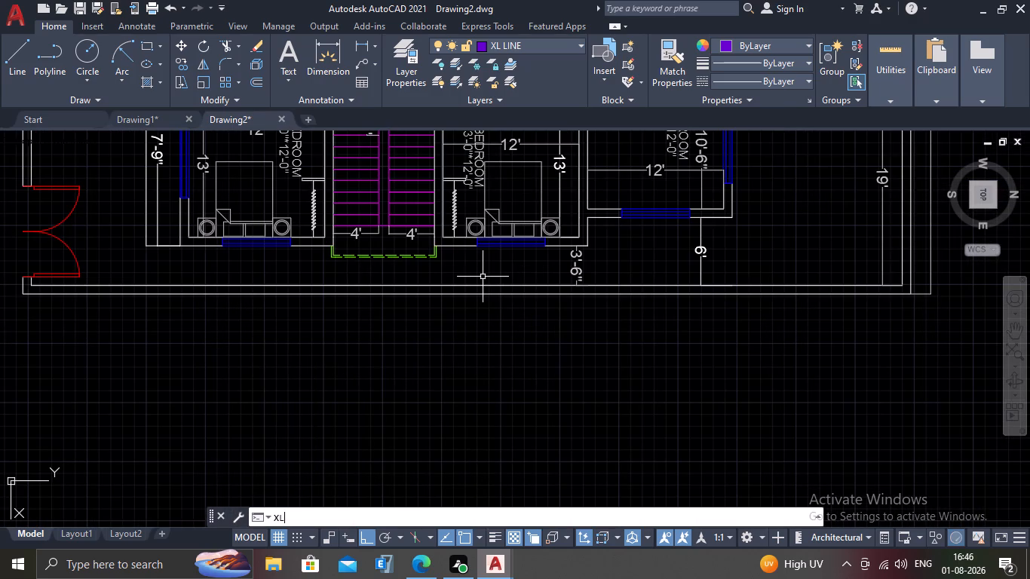
pyautogui.scroll(2, 480, 265)
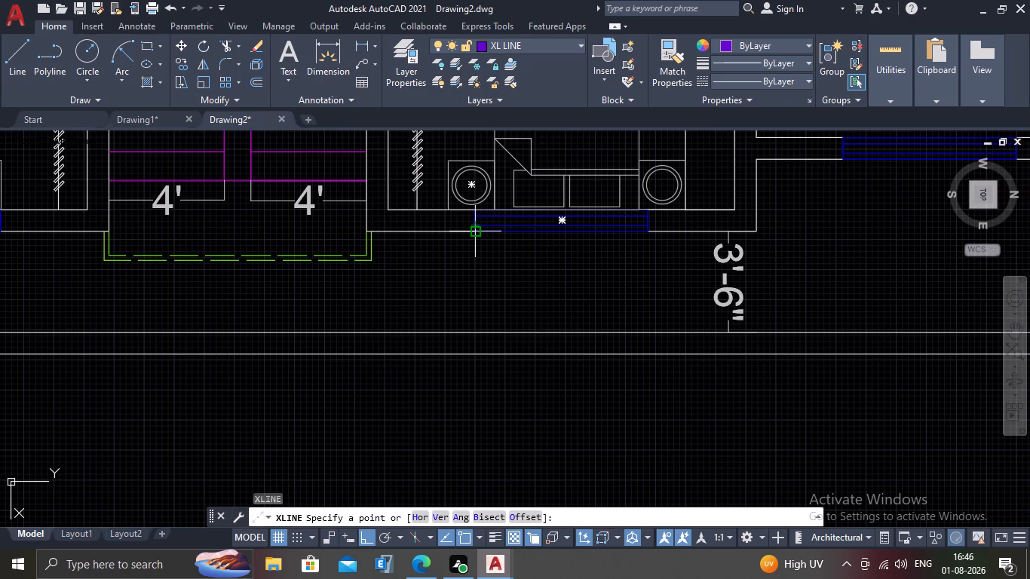
pyautogui.press('h')
pyautogui.press('Return')
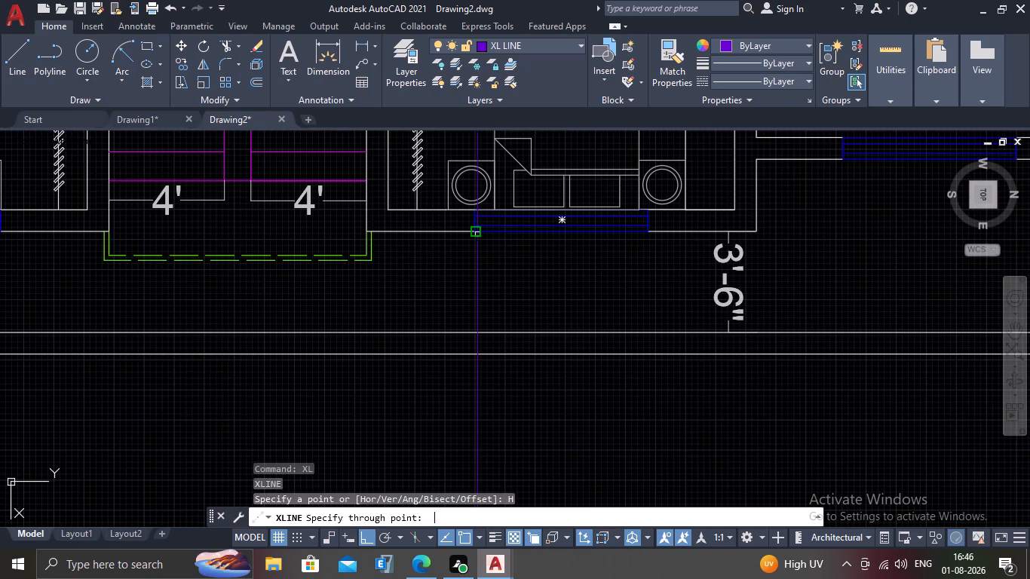
pyautogui.scroll(3, 482, 236)
pyautogui.click(439, 227)
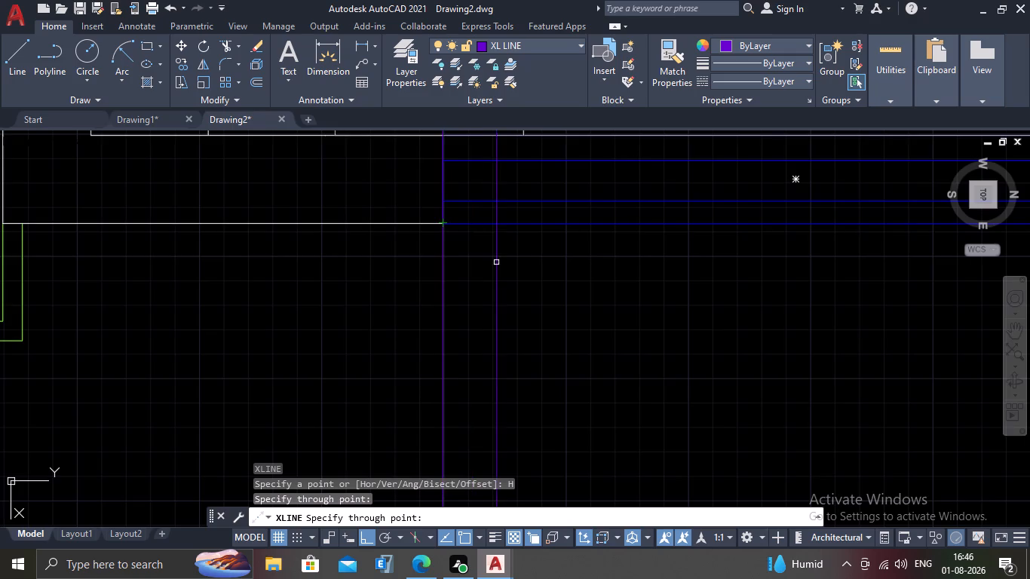
pyautogui.scroll(-2, 497, 263)
pyautogui.click(753, 250)
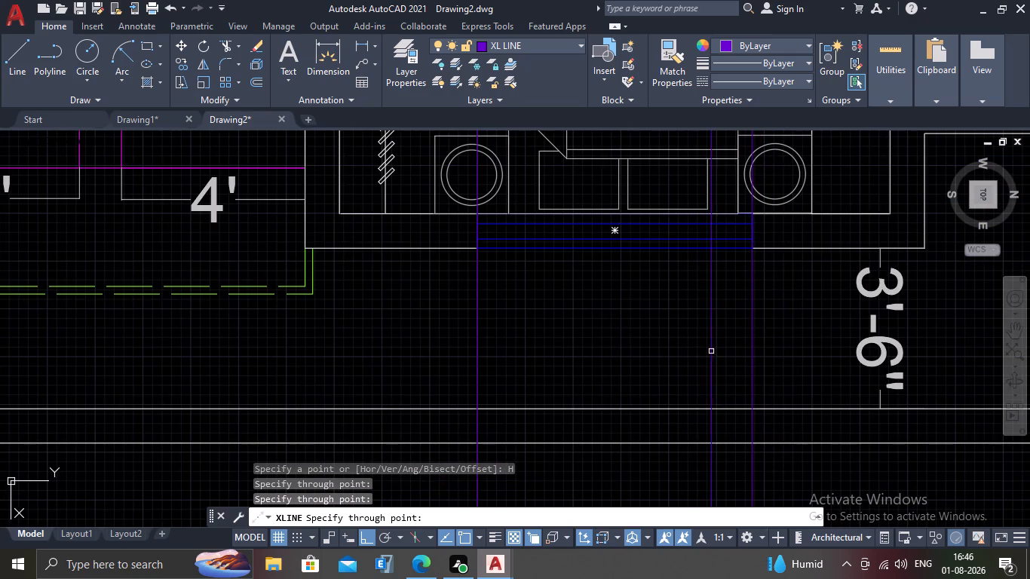
pyautogui.press('Escape')
# Copy the elevation's window from the gate-side end of the 28" line to where that line meets the first projected bedroom window edge.
pyautogui.scroll(-5, 702, 355)
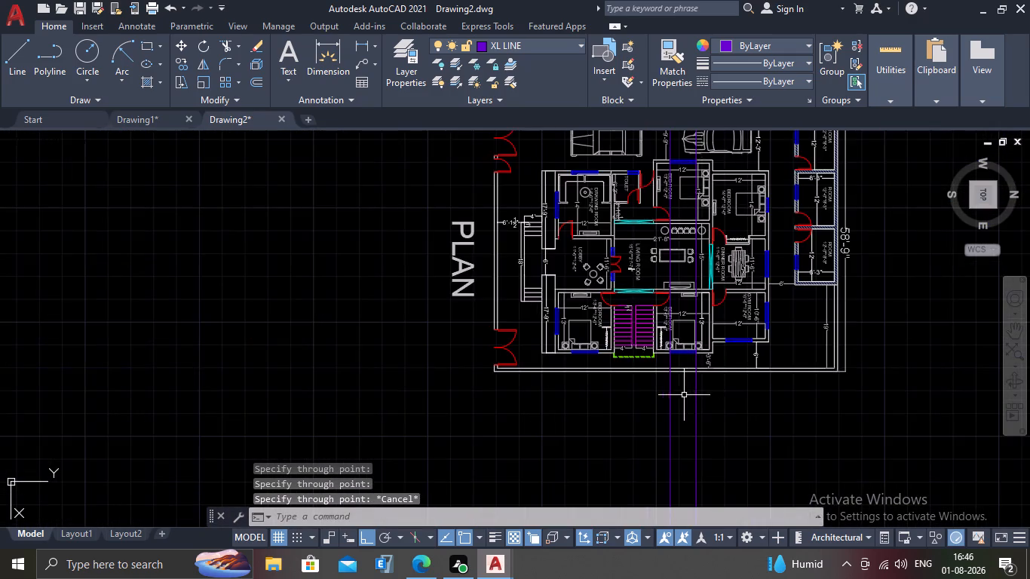
pyautogui.moveTo(679, 393); pyautogui.dragTo(624, 84, button='middle')
pyautogui.scroll(-1, 621, 157)
pyautogui.scroll(2, 623, 314)
pyautogui.scroll(2, 484, 270)
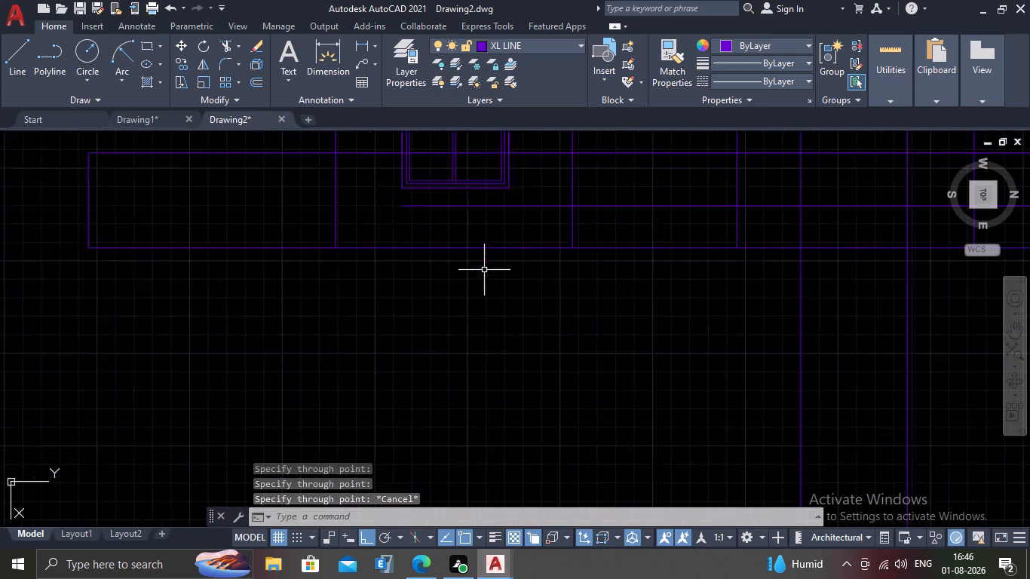
pyautogui.scroll(1, 484, 270)
pyautogui.moveTo(443, 179); pyautogui.dragTo(482, 317, button='middle')
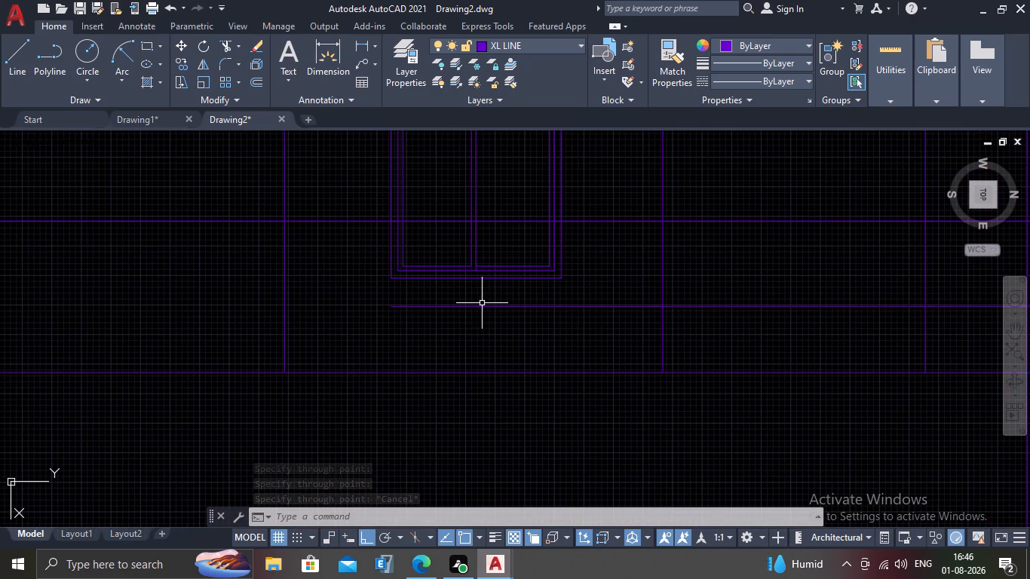
pyautogui.scroll(2, 572, 281)
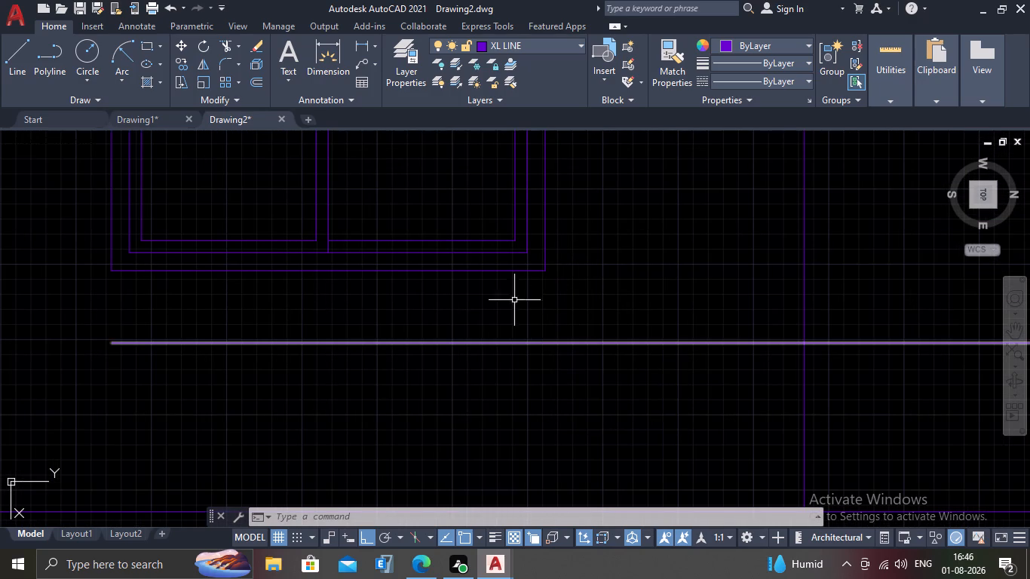
pyautogui.scroll(-2, 482, 291)
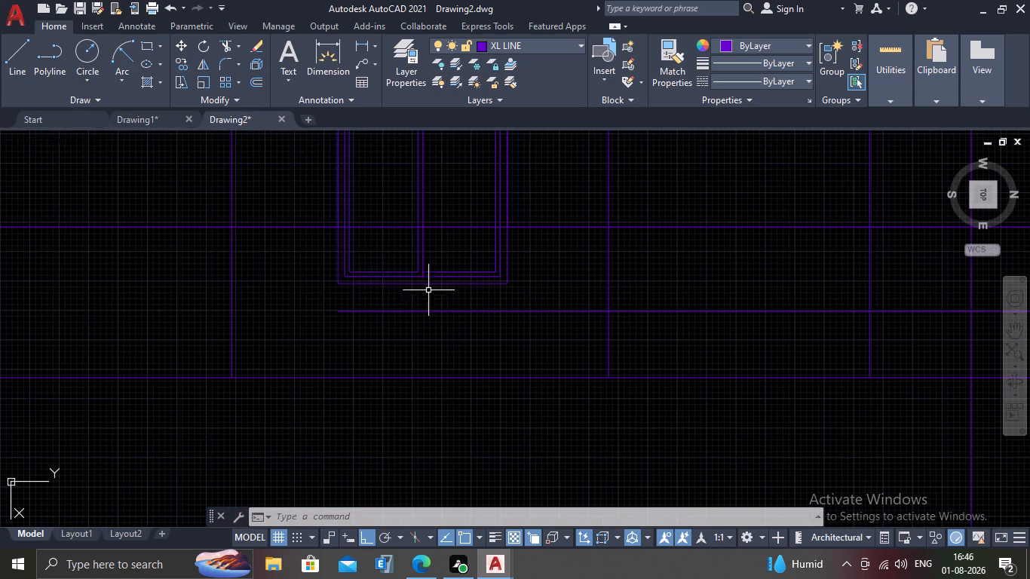
pyautogui.click(376, 252)
pyautogui.click(347, 283)
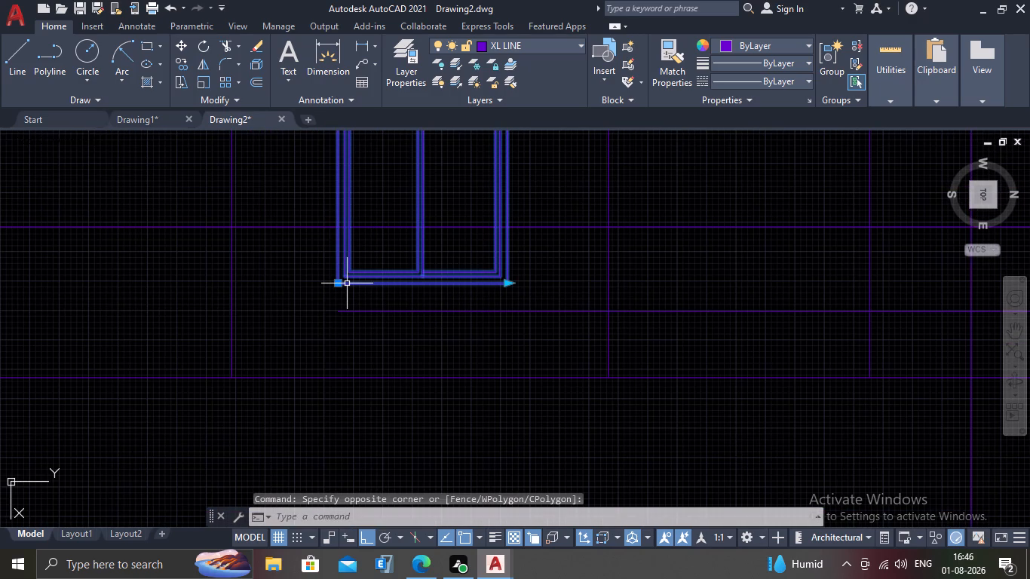
pyautogui.write('CO')
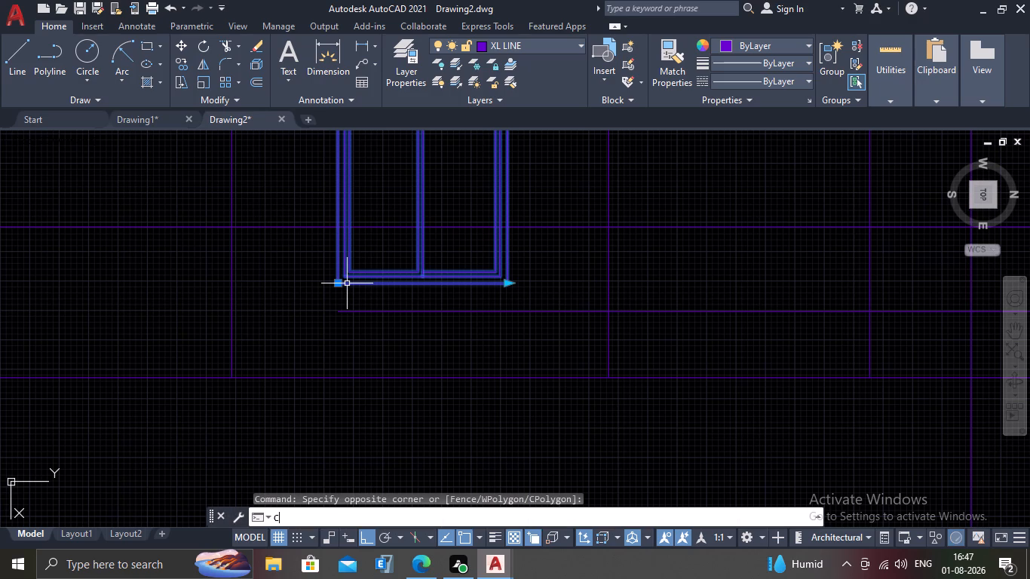
pyautogui.press('Return')
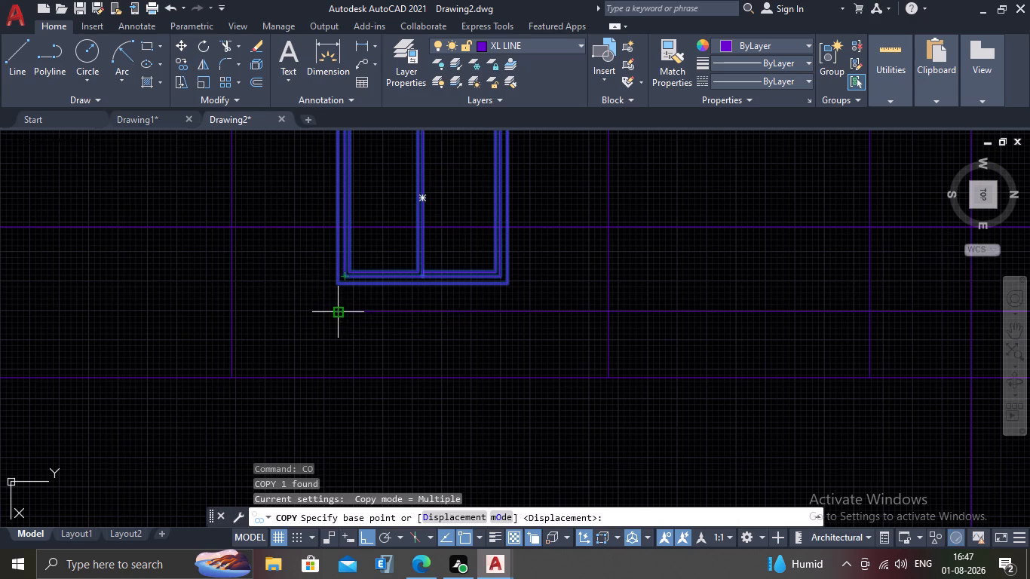
pyautogui.click(340, 312)
pyautogui.scroll(-3, 409, 318)
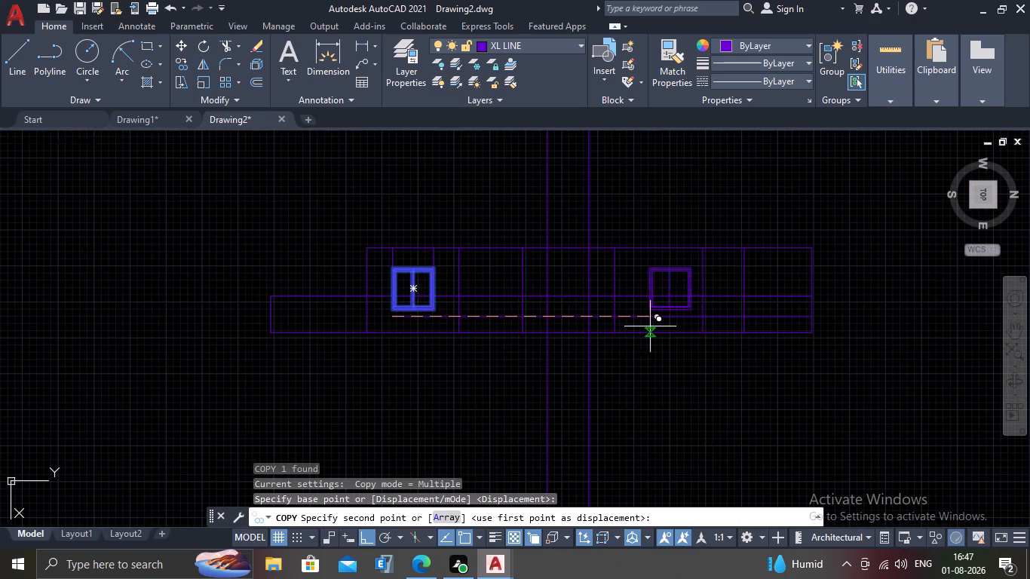
pyautogui.scroll(2, 539, 332)
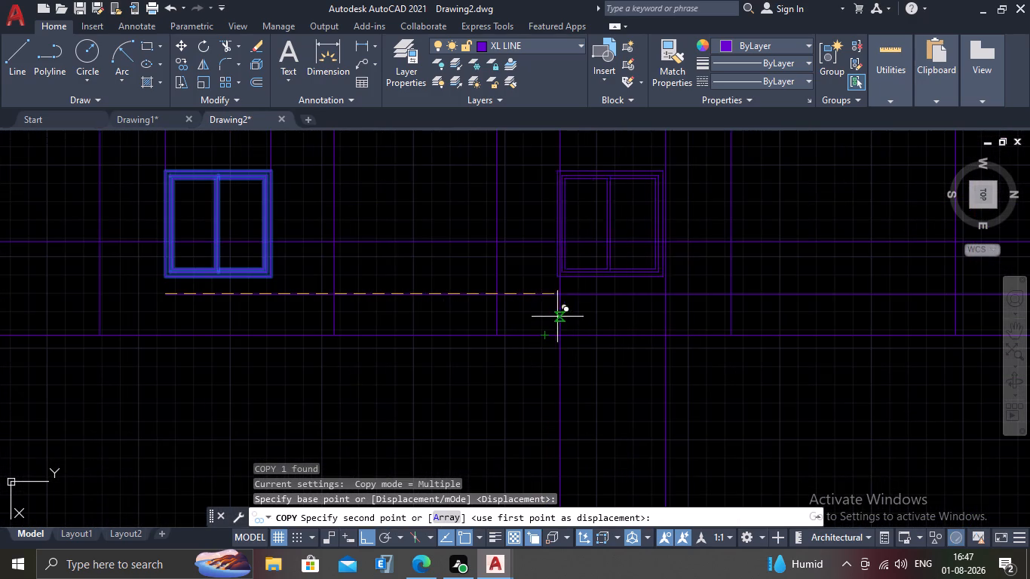
pyautogui.click(562, 296)
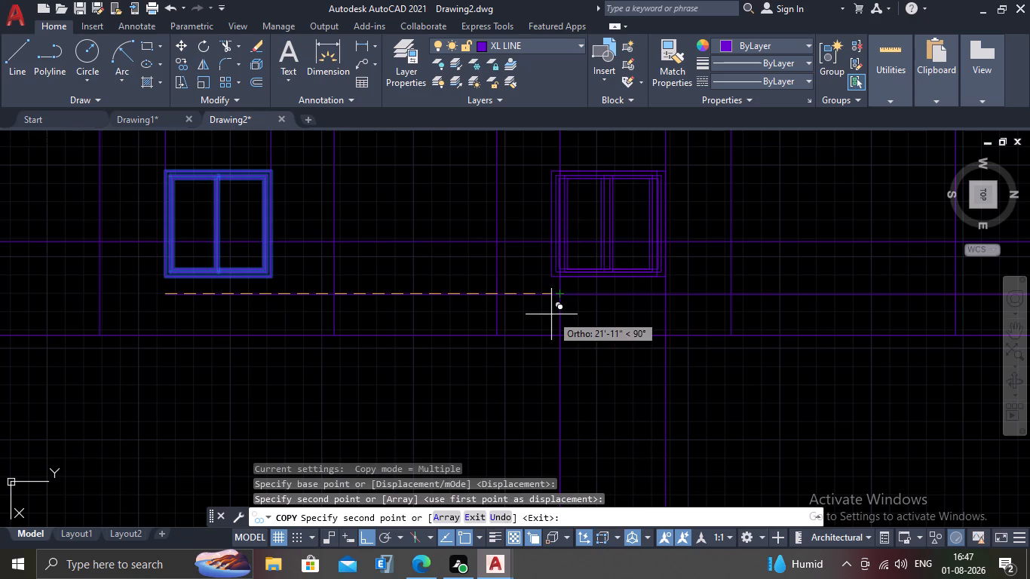
pyautogui.scroll(-3, 551, 314)
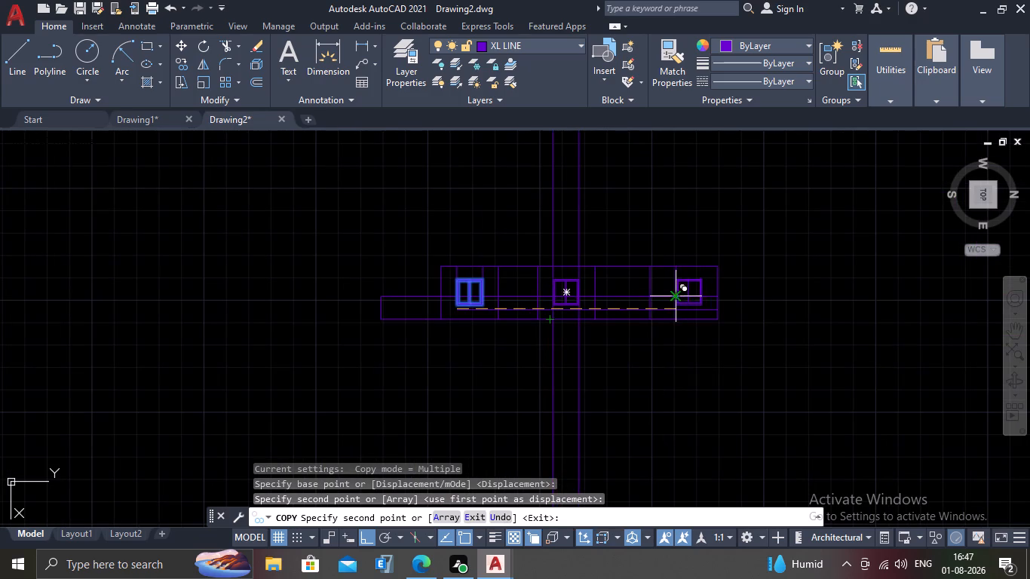
pyautogui.scroll(2, 648, 311)
pyautogui.scroll(-2, 648, 311)
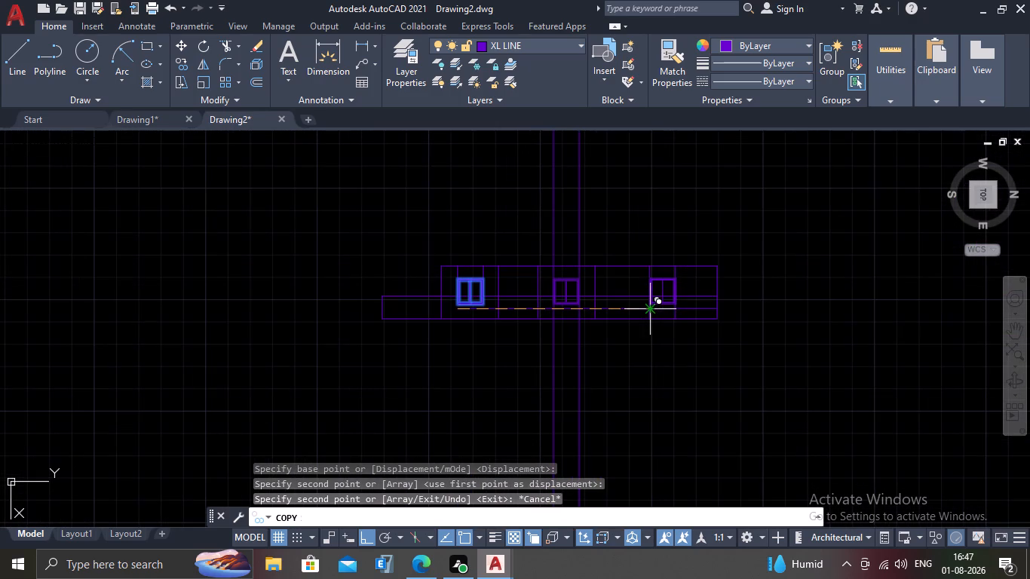
pyautogui.press('Escape')
# Erase the two construction lines projected from the bedroom window.
pyautogui.scroll(-4, 648, 311)
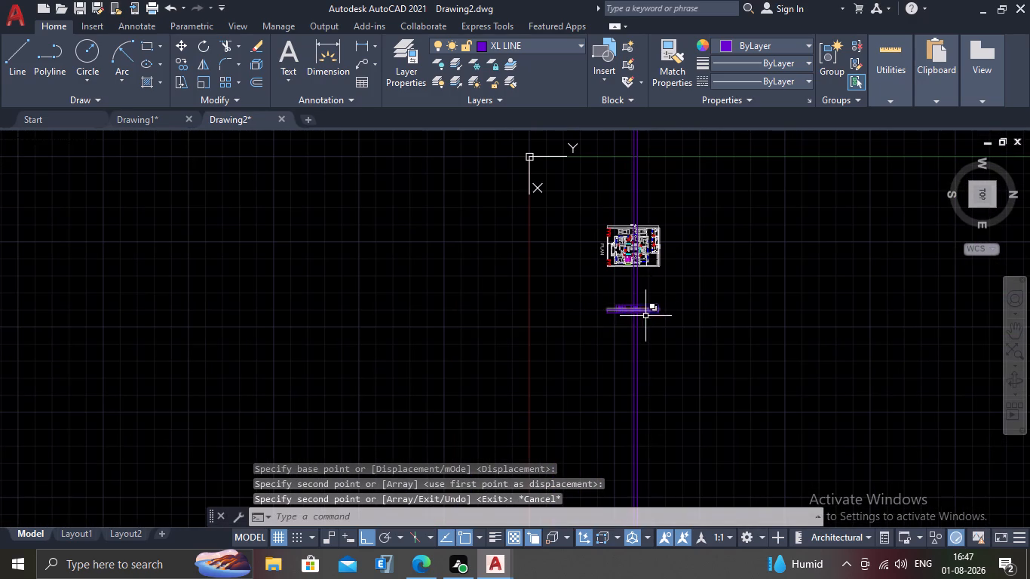
pyautogui.scroll(5, 646, 313)
pyautogui.scroll(-3, 636, 259)
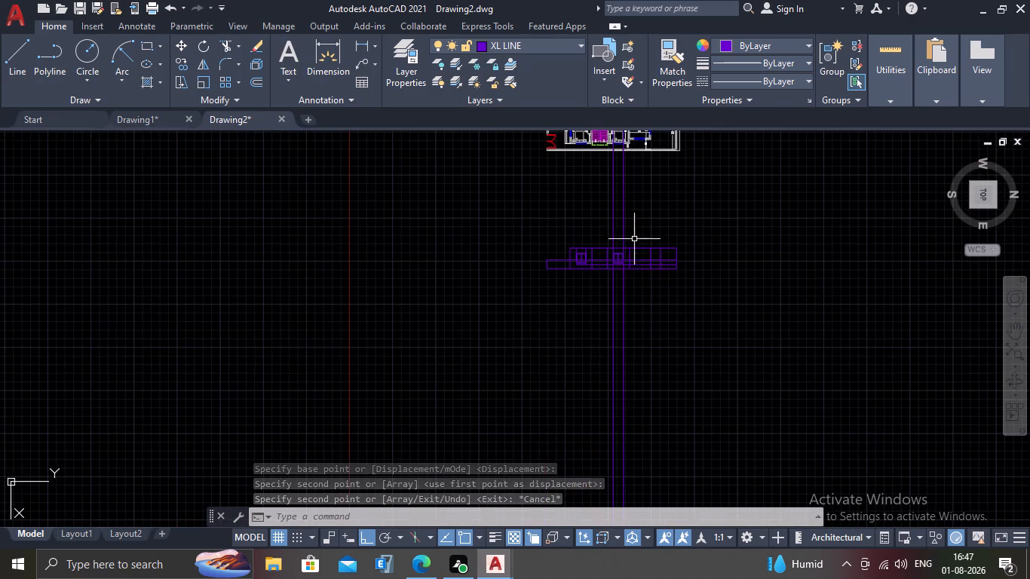
pyautogui.click(638, 201)
pyautogui.click(589, 228)
pyautogui.press('Delete')
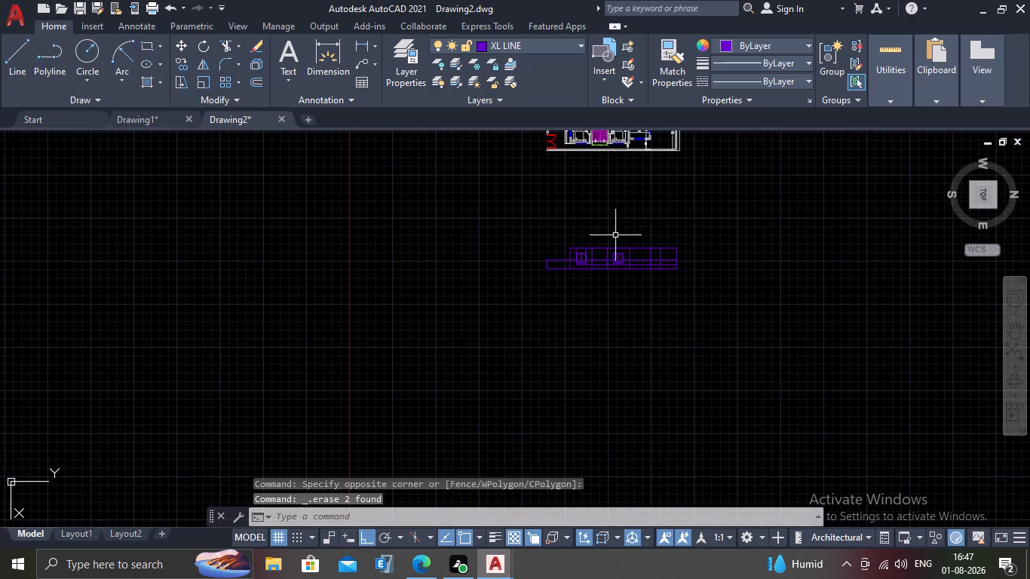
# Draw Hor construction lines through both outer edges of the gym room's window on the wall facing the elevation.
pyautogui.scroll(-2, 633, 220)
pyautogui.scroll(5, 636, 186)
pyautogui.moveTo(635, 228); pyautogui.dragTo(602, 348, button='middle')
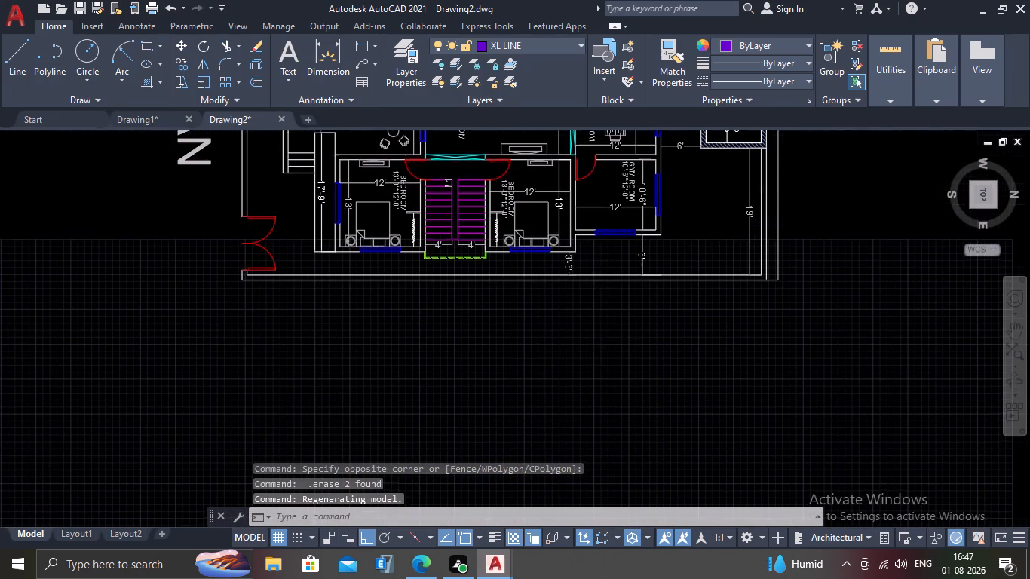
pyautogui.scroll(1, 598, 255)
pyautogui.write('XL')
pyautogui.press('Return')
pyautogui.press('h')
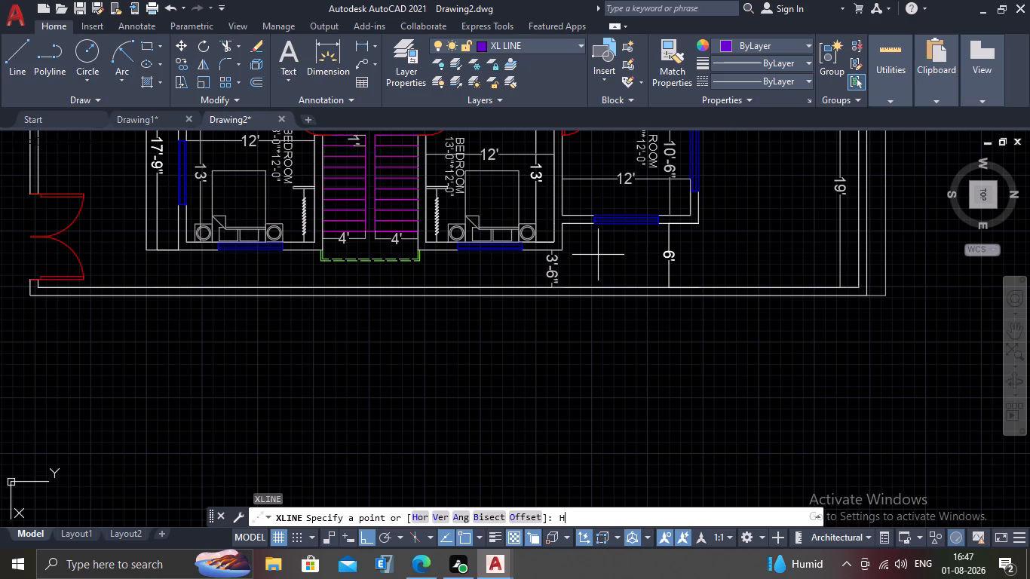
pyautogui.press('Return')
pyautogui.scroll(4, 591, 218)
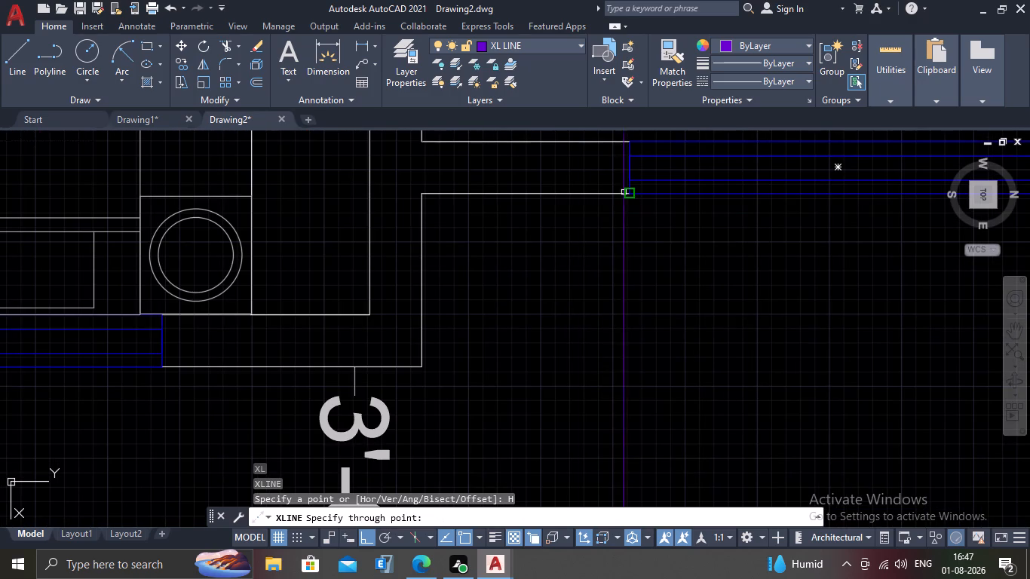
pyautogui.click(633, 192)
pyautogui.scroll(-2, 588, 238)
pyautogui.scroll(2, 780, 208)
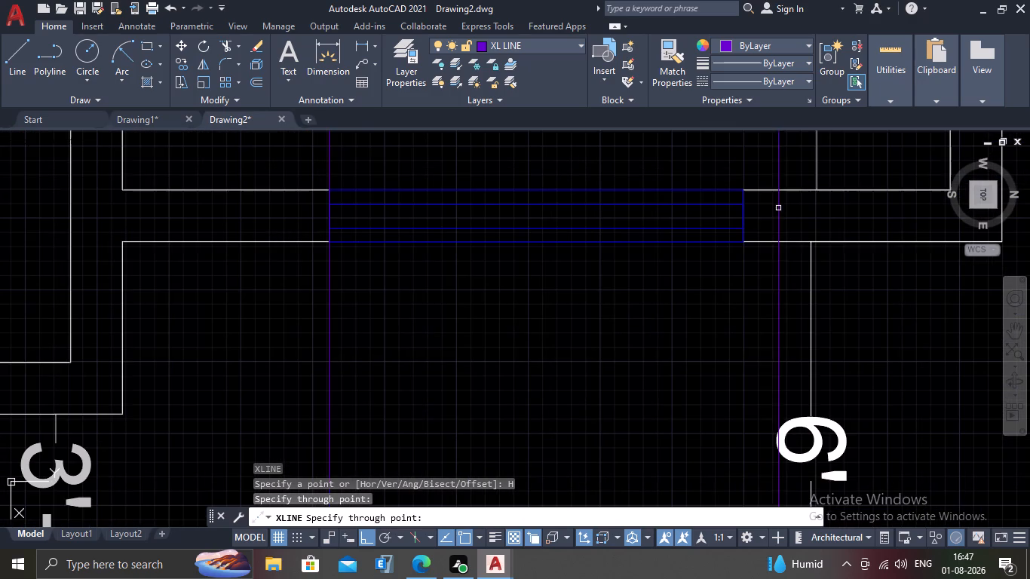
pyautogui.click(744, 245)
pyautogui.press('Escape')
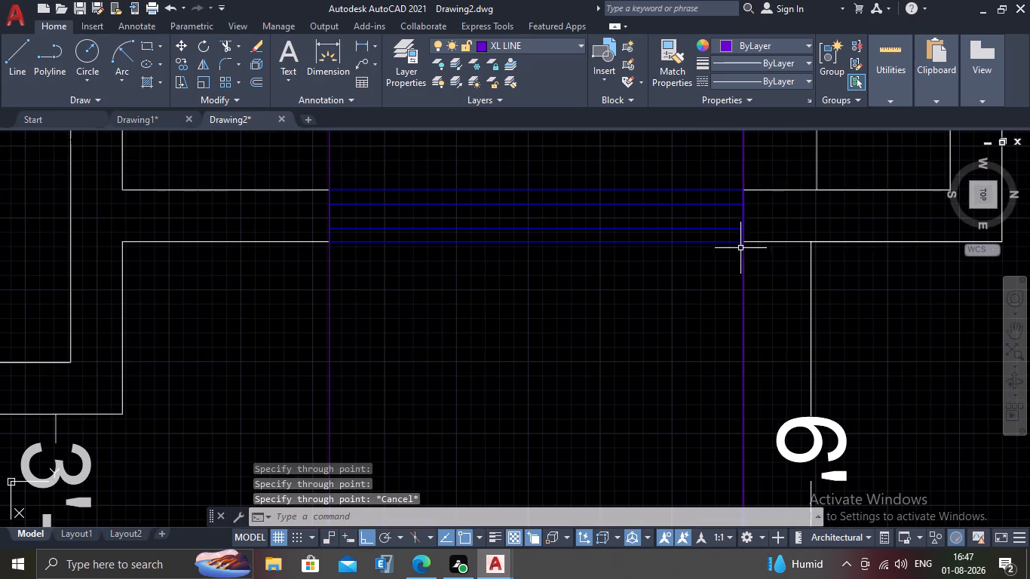
# Copy the elevation's bedroom window from the 28" line to where that line meets the first projected gym room window edge.
pyautogui.scroll(-4, 740, 248)
pyautogui.scroll(-6, 685, 344)
pyautogui.moveTo(694, 360); pyautogui.dragTo(665, 253, button='middle')
pyautogui.scroll(2, 654, 346)
pyautogui.moveTo(670, 263); pyautogui.dragTo(652, 412, button='middle')
pyautogui.scroll(4, 644, 320)
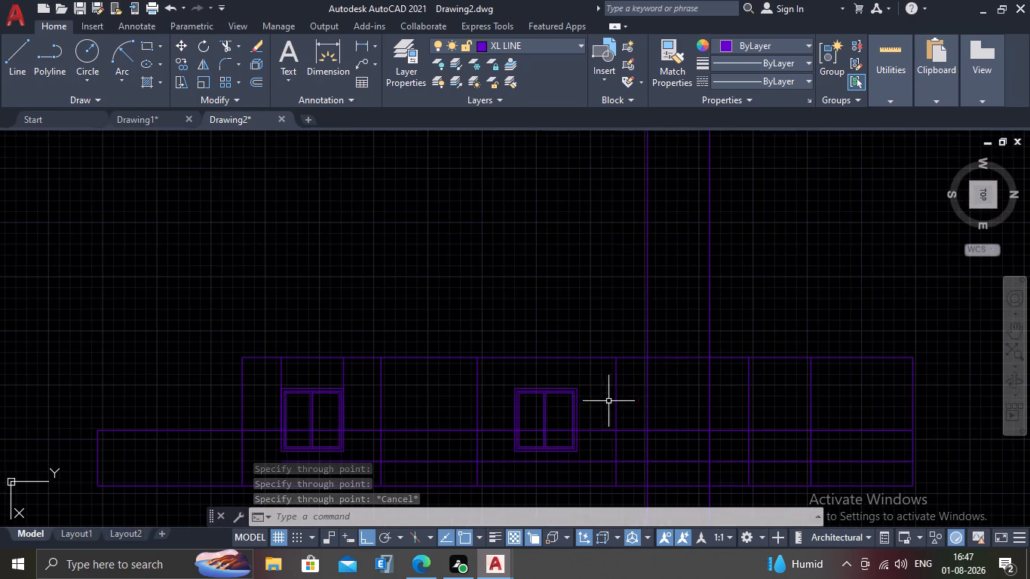
pyautogui.moveTo(593, 369); pyautogui.dragTo(609, 297, button='middle')
pyautogui.click(606, 335)
pyautogui.click(586, 350)
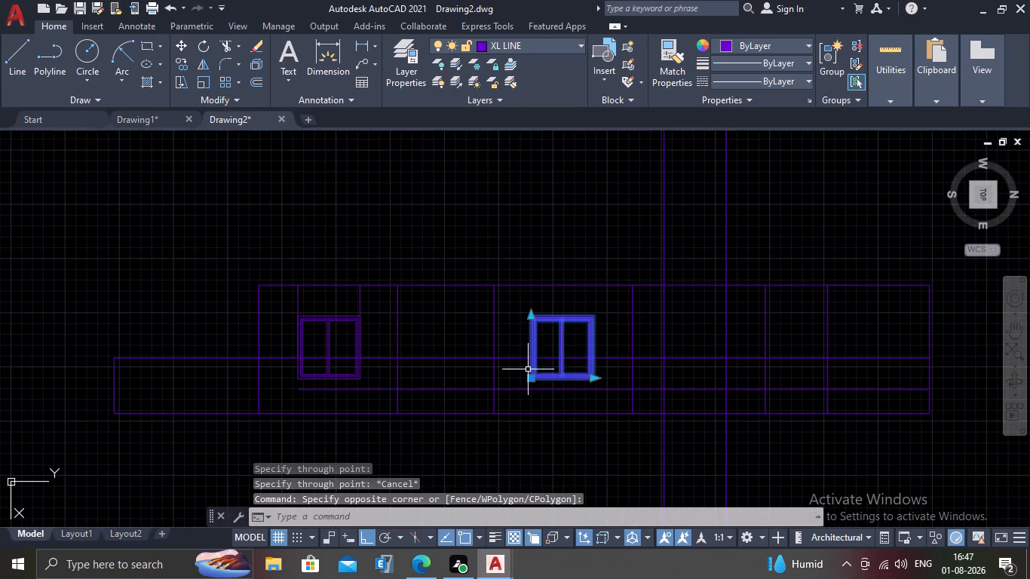
pyautogui.moveTo(528, 369); pyautogui.dragTo(529, 261, button='middle')
pyautogui.write('COI')
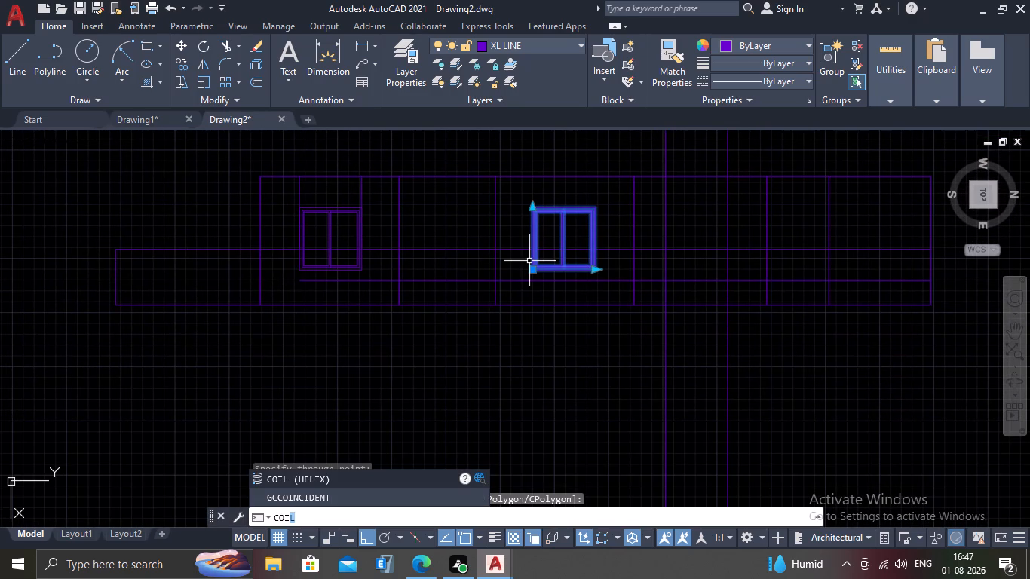
pyautogui.press('BackSpace')
pyautogui.press('BackSpace')
pyautogui.press('Return')
pyautogui.scroll(3, 536, 297)
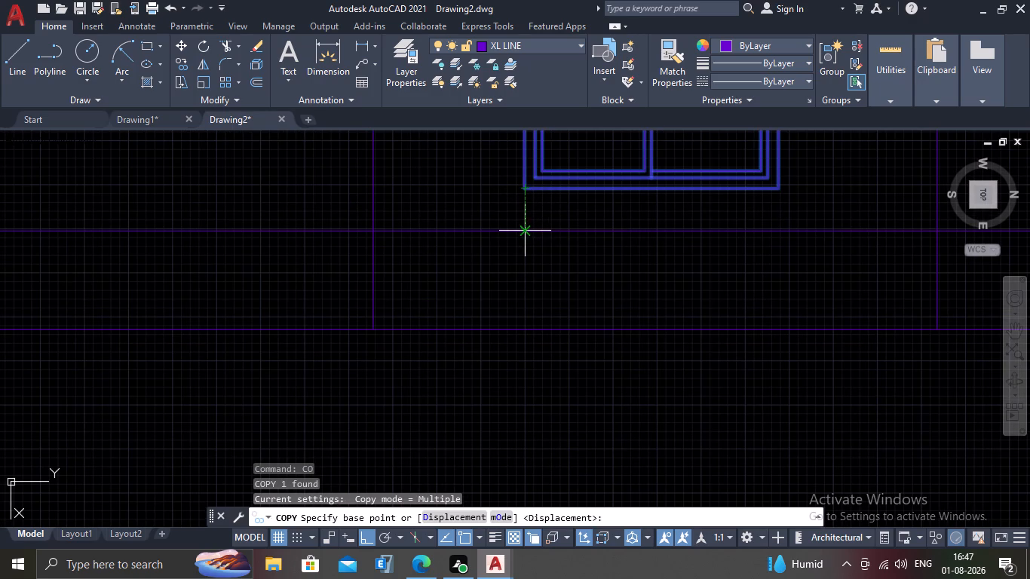
pyautogui.click(526, 237)
pyautogui.click(526, 230)
pyautogui.scroll(-2, 566, 239)
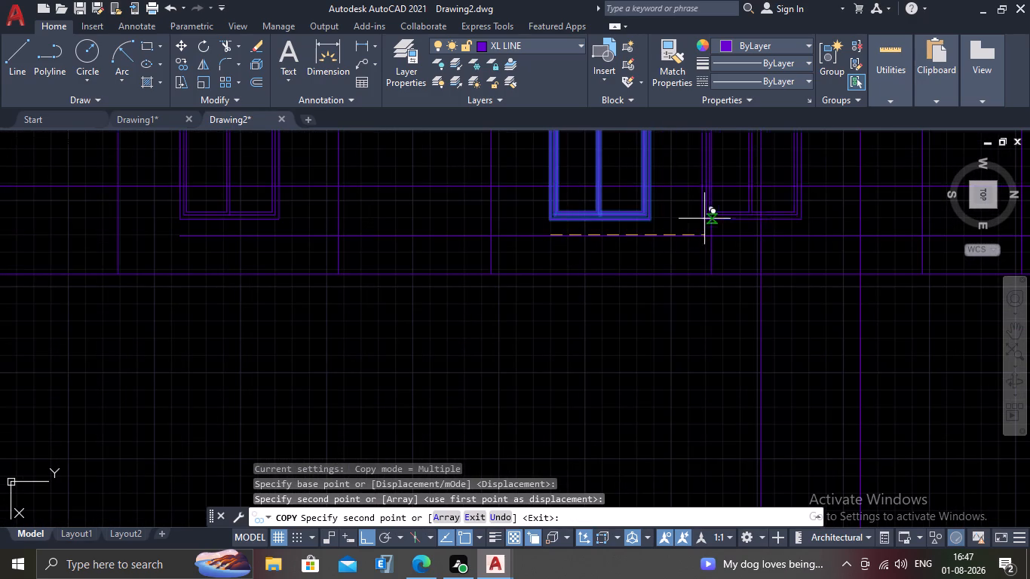
pyautogui.scroll(-2, 763, 224)
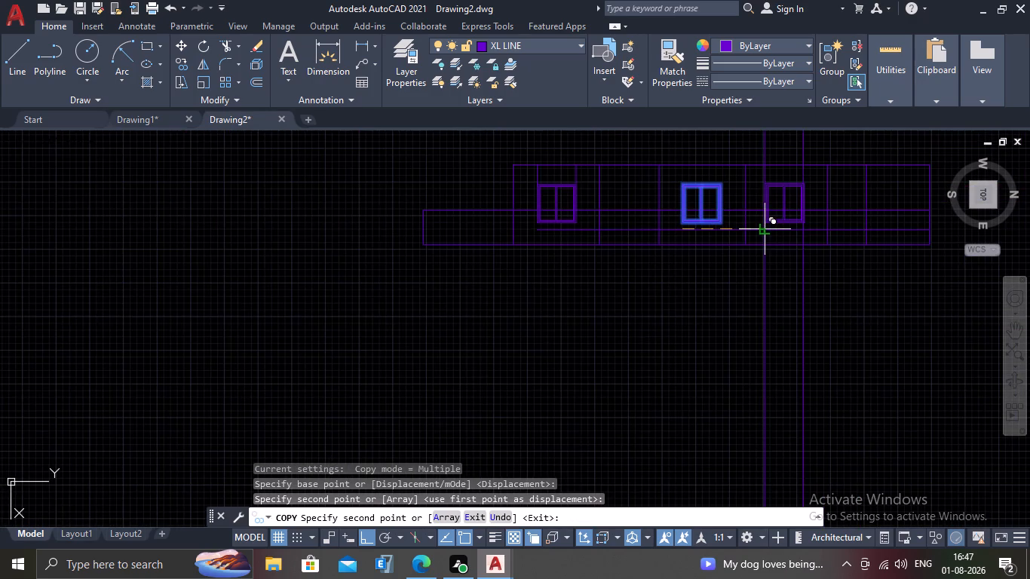
pyautogui.scroll(2, 765, 230)
pyautogui.click(764, 231)
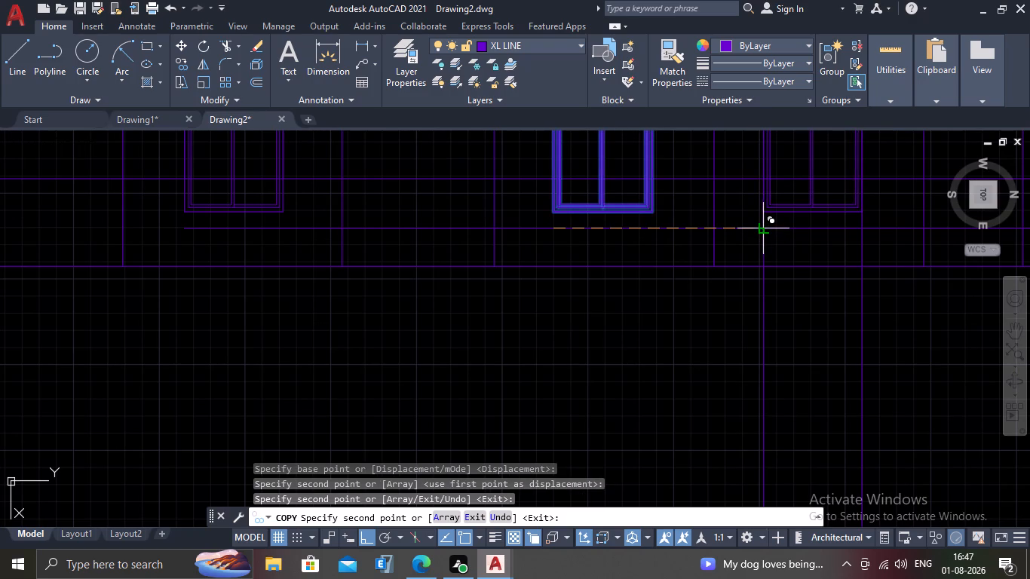
pyautogui.press('Escape')
# Erase the two construction lines projected from the gym room window.
pyautogui.scroll(-2, 731, 268)
pyautogui.moveTo(823, 323); pyautogui.dragTo(793, 334)
pyautogui.click(728, 351)
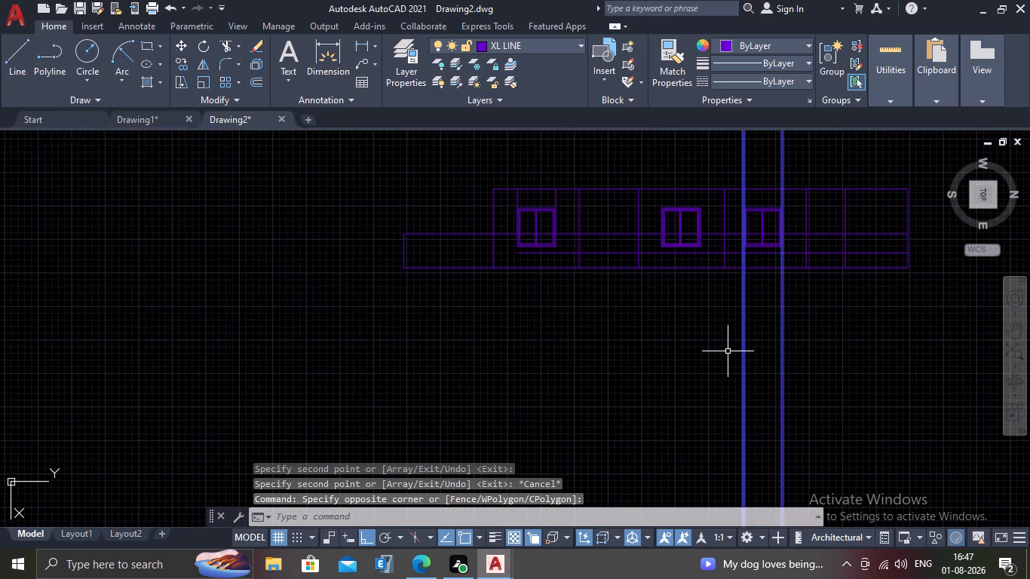
pyautogui.press('Delete')
# Erase the 28" horizontal guide line running beneath the elevation's windows.
pyautogui.scroll(-1, 743, 344)
pyautogui.scroll(2, 749, 255)
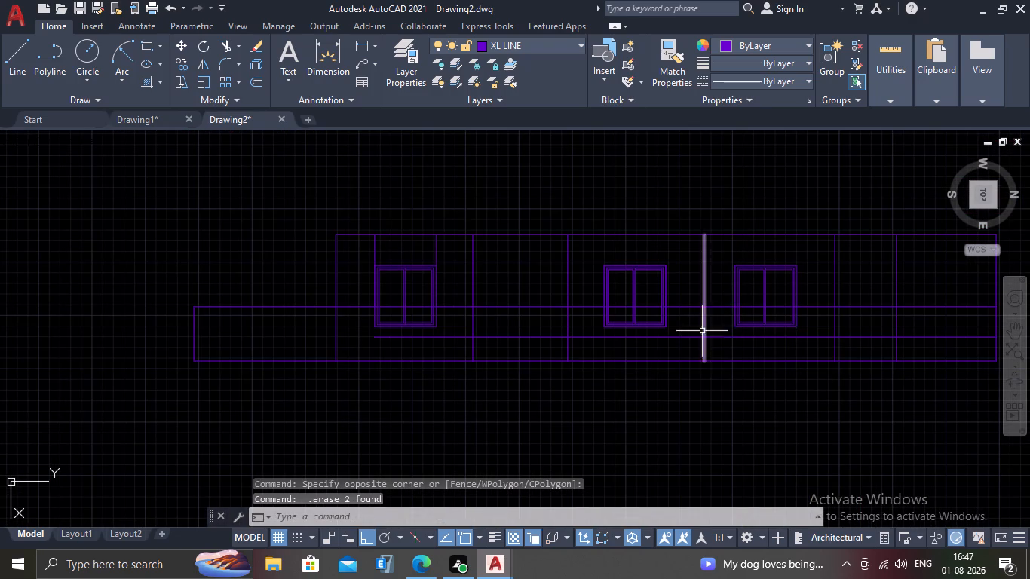
pyautogui.click(716, 340)
pyautogui.click(720, 333)
pyautogui.click(713, 340)
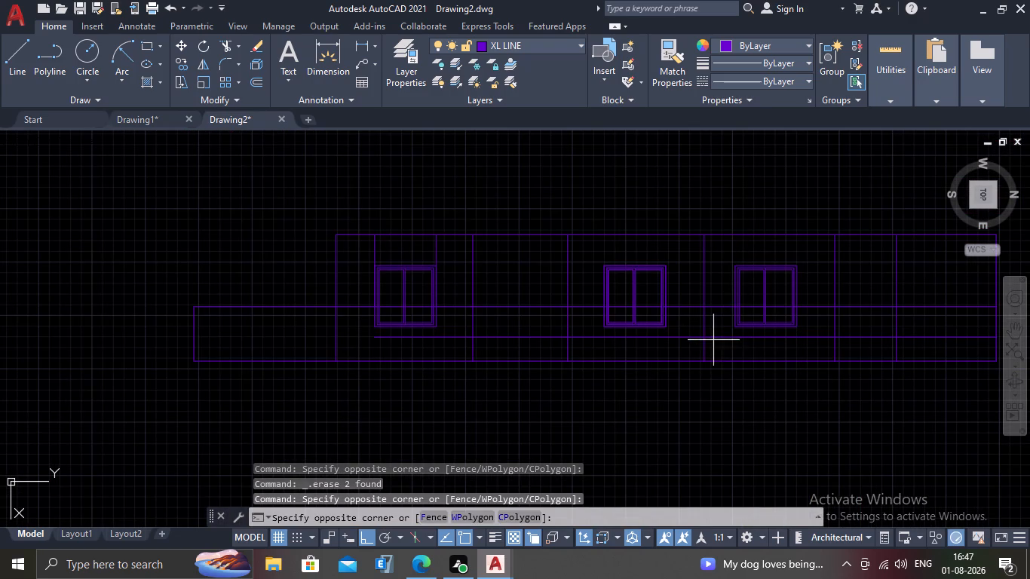
pyautogui.click(718, 339)
pyautogui.click(667, 338)
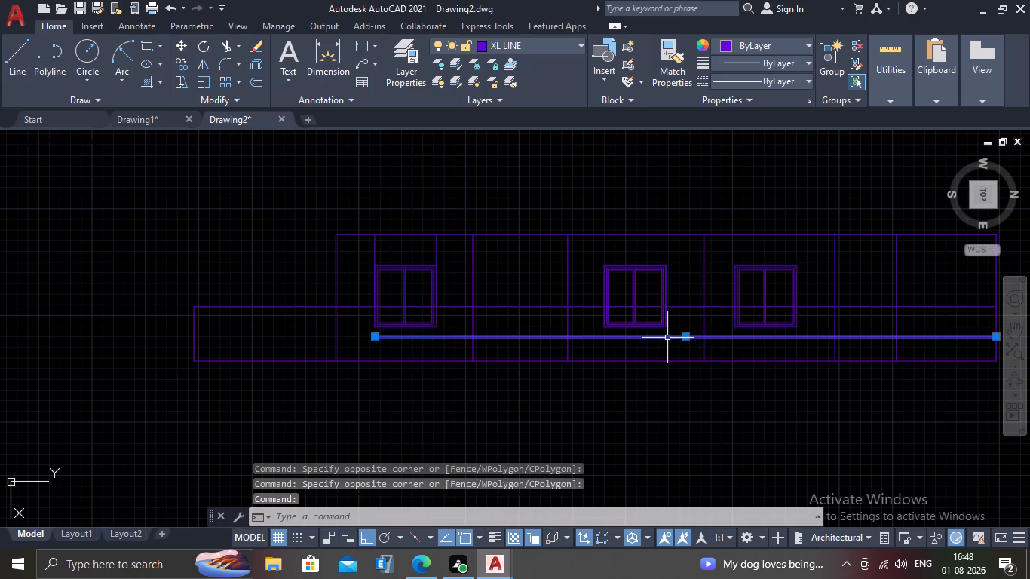
pyautogui.press('Delete')
# Erase the two vertical guide lines along the side edges of the elevation's gate-side window.
pyautogui.scroll(-2, 667, 338)
pyautogui.scroll(2, 667, 338)
pyautogui.moveTo(416, 324); pyautogui.dragTo(425, 325, button='middle')
pyautogui.scroll(3, 389, 260)
pyautogui.click(391, 256)
pyautogui.click(367, 277)
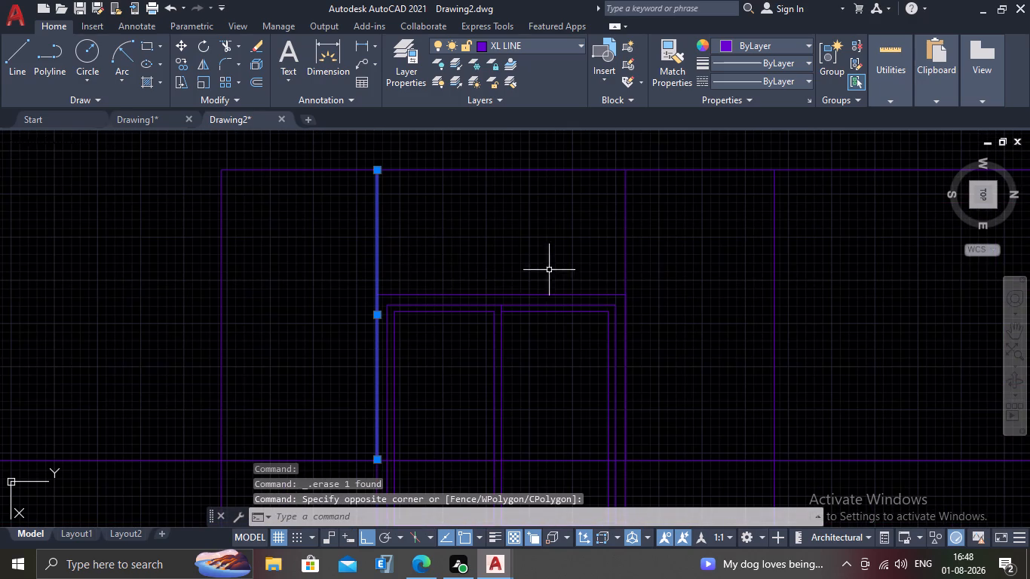
pyautogui.click(639, 252)
pyautogui.click(612, 258)
pyautogui.press('Delete')
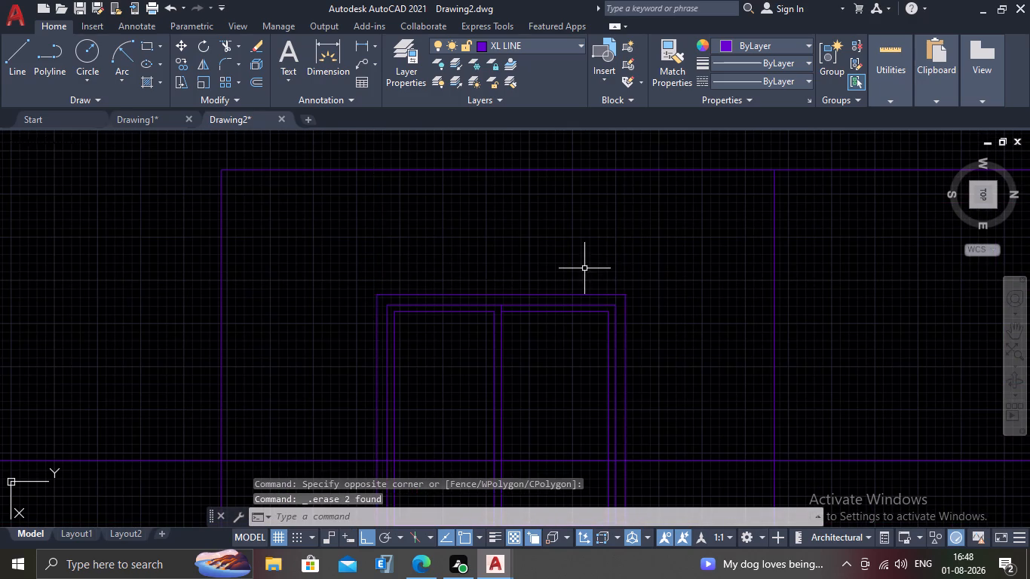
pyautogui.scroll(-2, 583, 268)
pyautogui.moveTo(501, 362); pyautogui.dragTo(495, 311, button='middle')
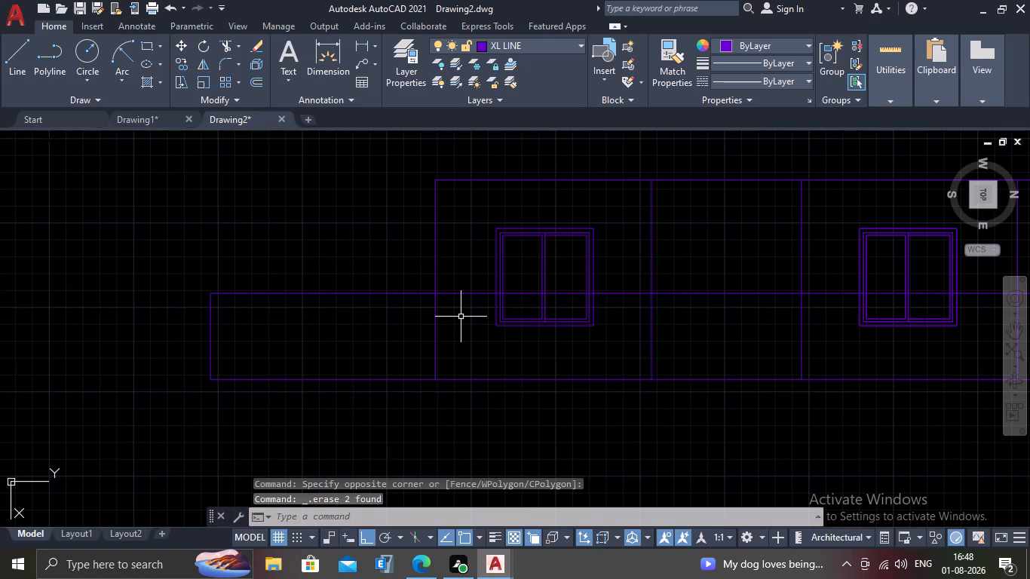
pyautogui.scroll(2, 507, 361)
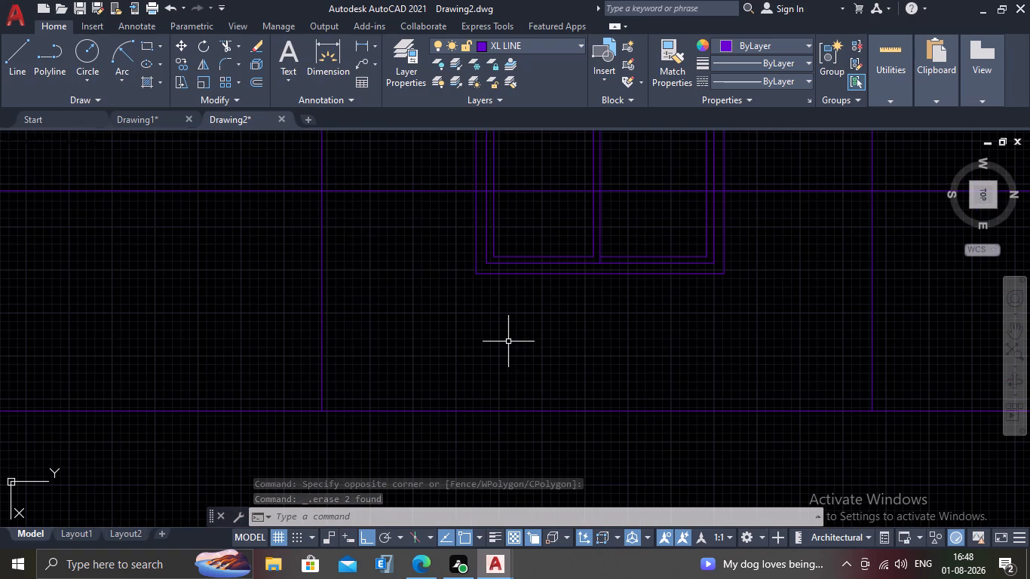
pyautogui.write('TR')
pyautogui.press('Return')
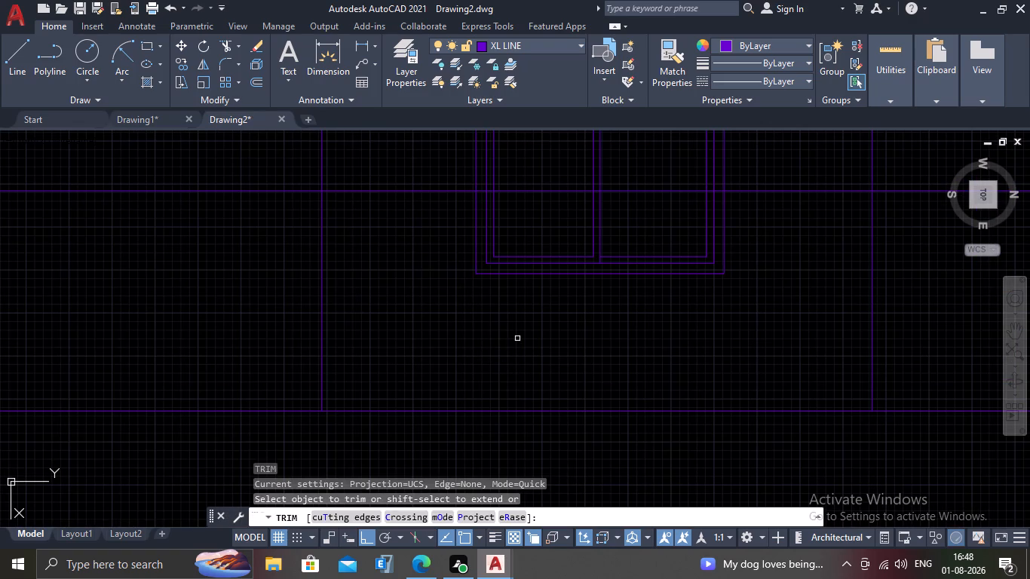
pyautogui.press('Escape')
# Explode the elevation's gate-side window block into separate lines.
pyautogui.click(637, 223)
pyautogui.click(547, 295)
pyautogui.rightClick(541, 287)
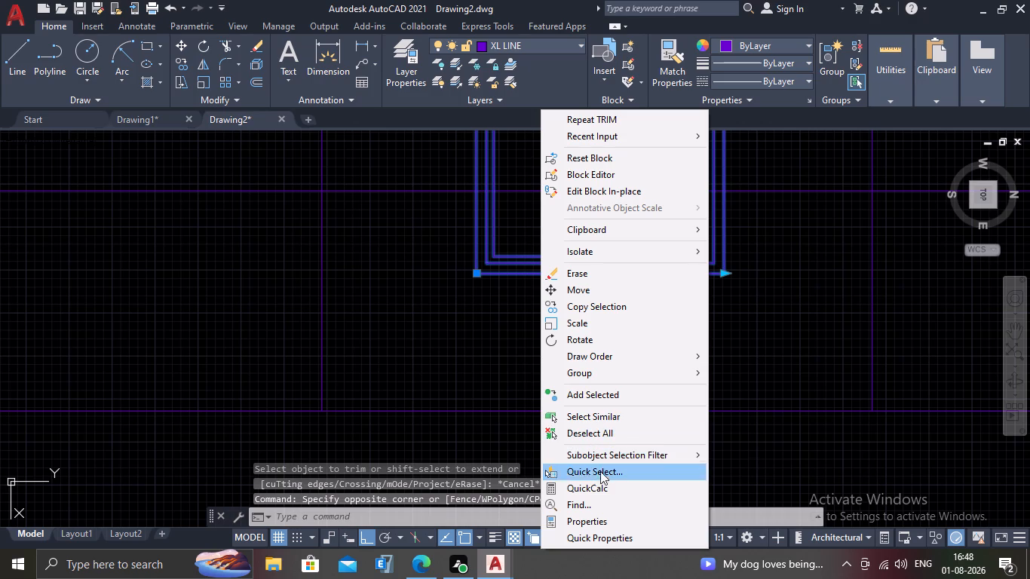
pyautogui.click(483, 256)
pyautogui.click(492, 256)
pyautogui.doubleClick(492, 256)
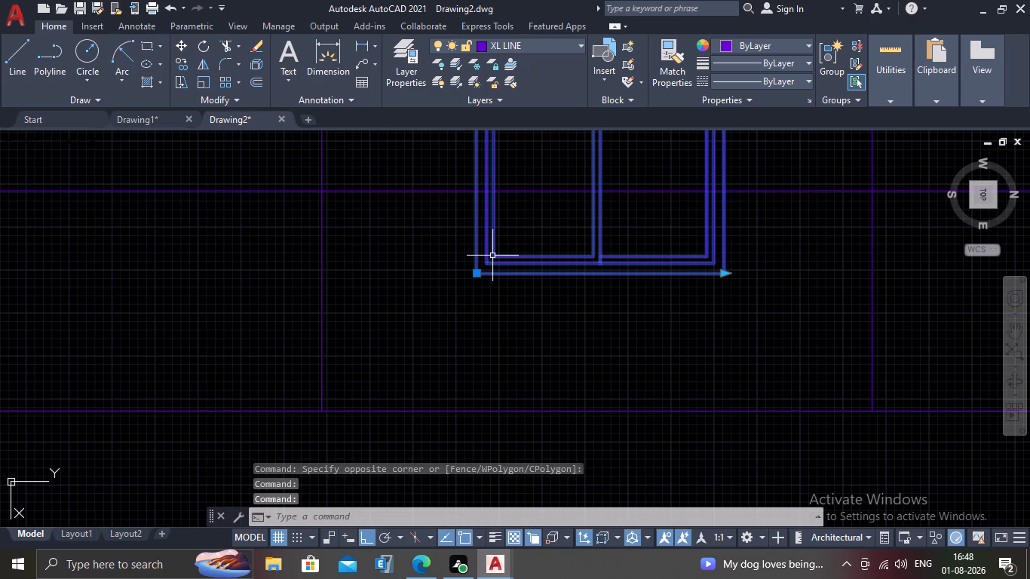
pyautogui.click(492, 256)
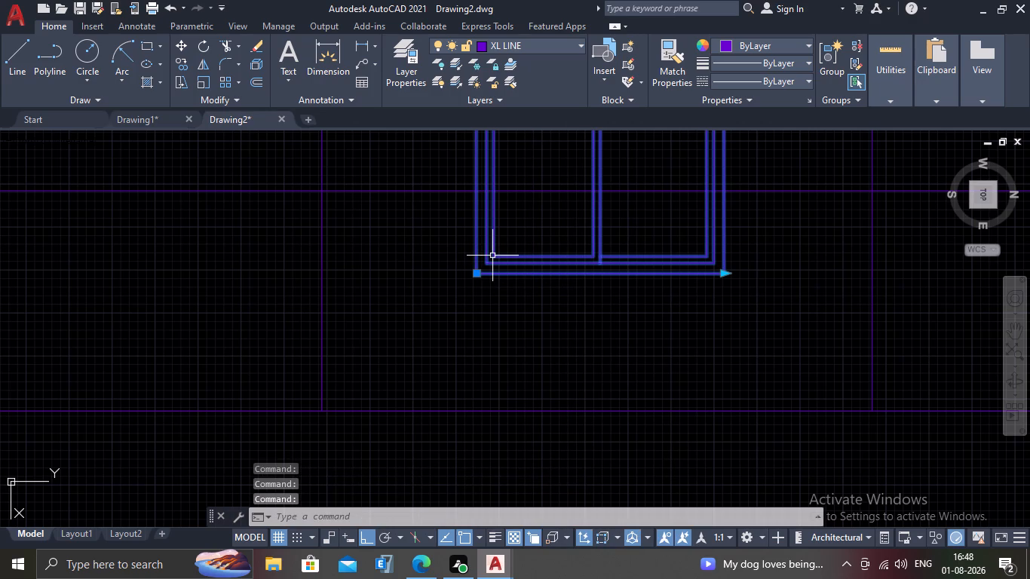
pyautogui.write('EX')
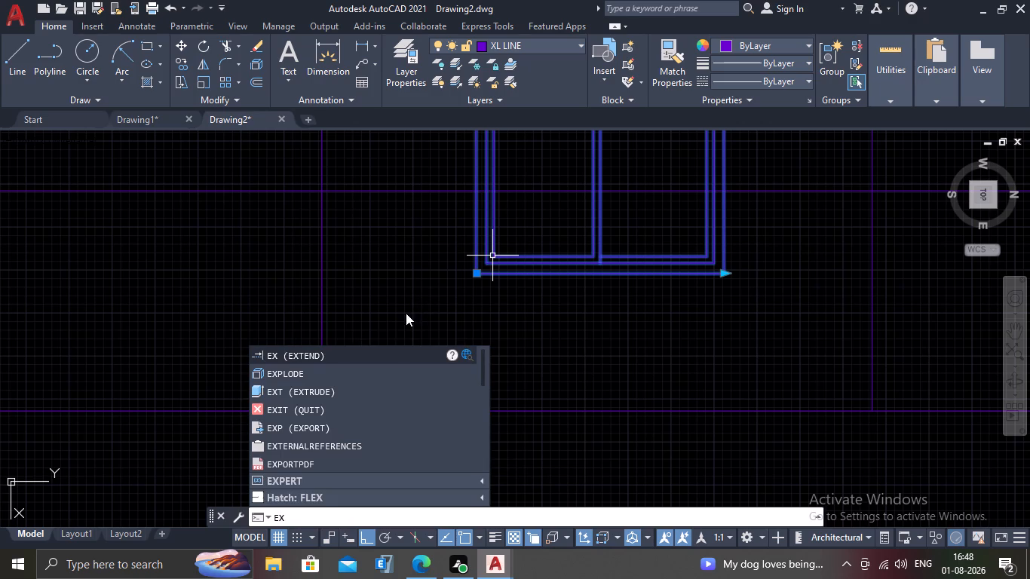
pyautogui.click(372, 372)
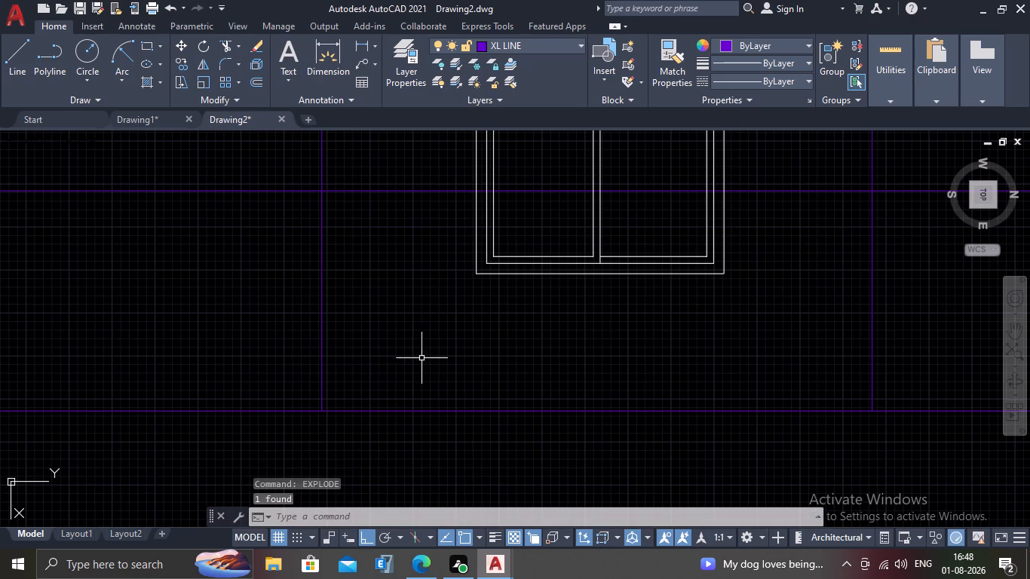
# Trim away all parts of the gate-side window below the long horizontal line that crosses it.
pyautogui.scroll(-2, 498, 247)
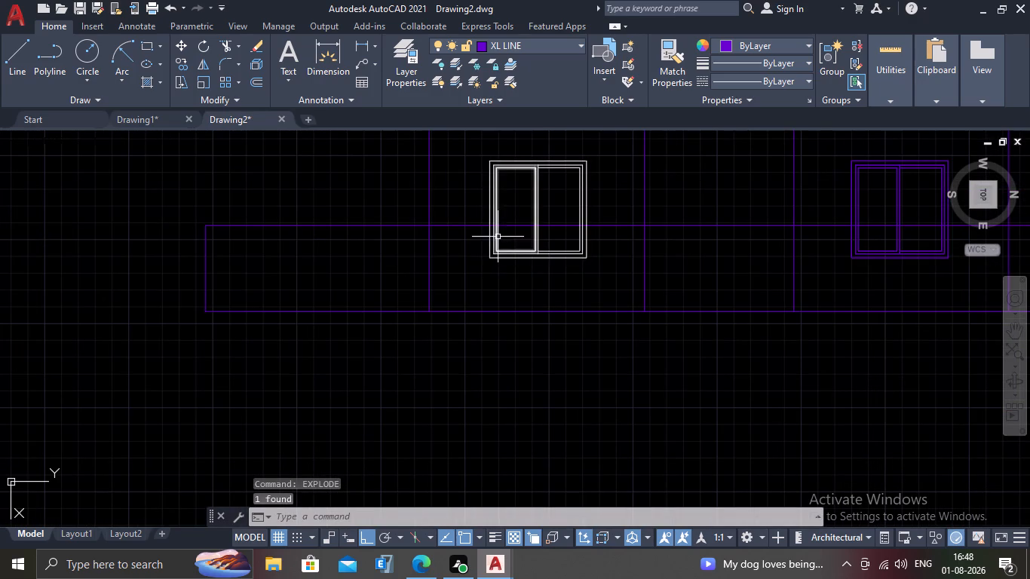
pyautogui.scroll(2, 540, 252)
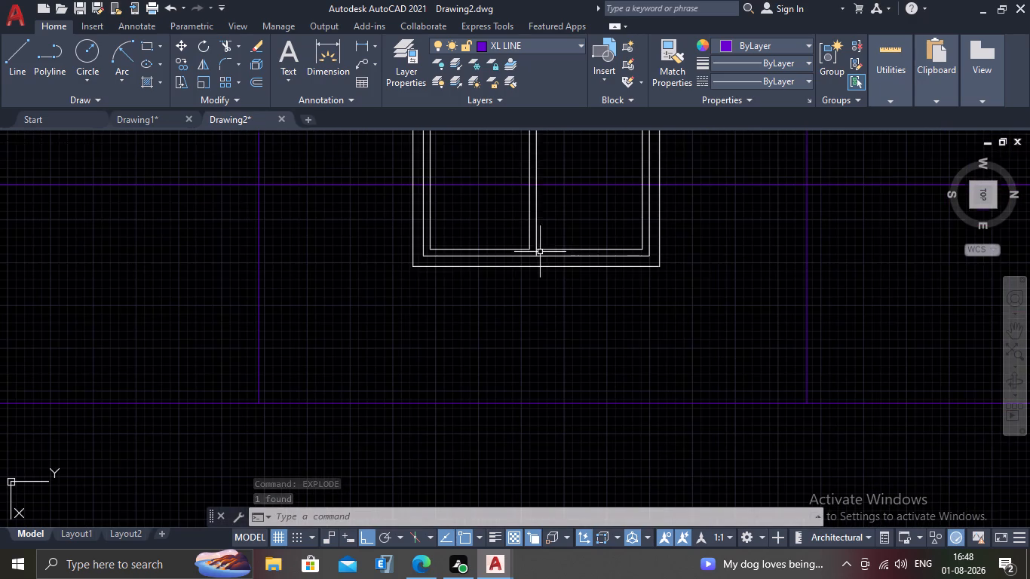
pyautogui.write('TR')
pyautogui.press('Return')
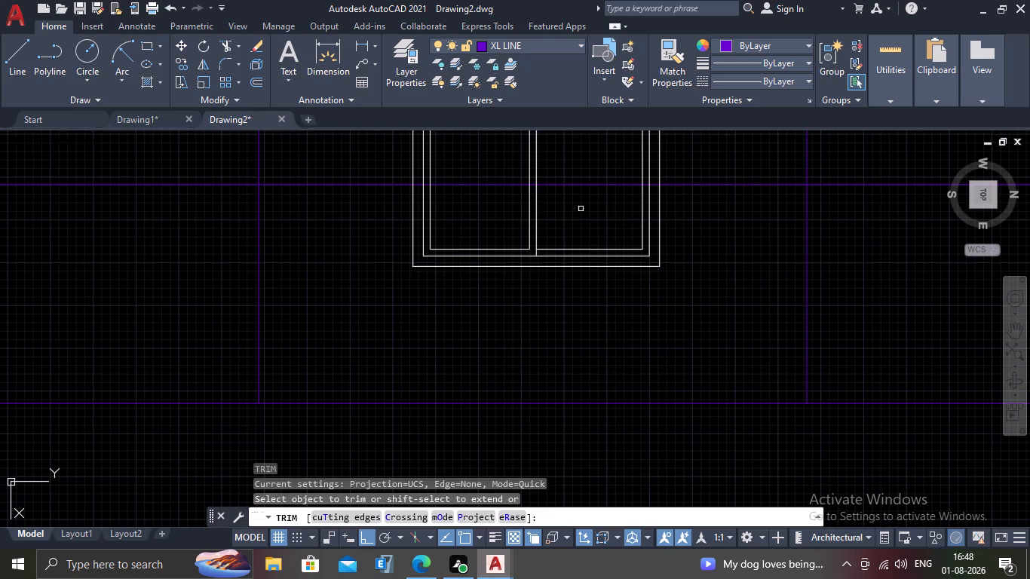
pyautogui.click(586, 204)
pyautogui.click(483, 259)
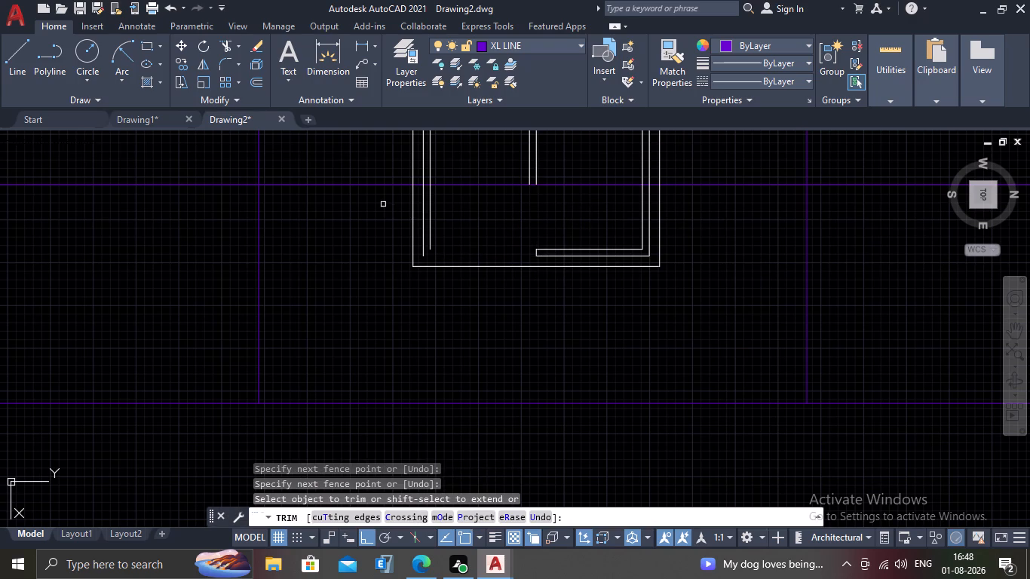
pyautogui.moveTo(382, 204); pyautogui.dragTo(439, 202)
pyautogui.click(458, 201)
pyautogui.moveTo(471, 252); pyautogui.dragTo(481, 289)
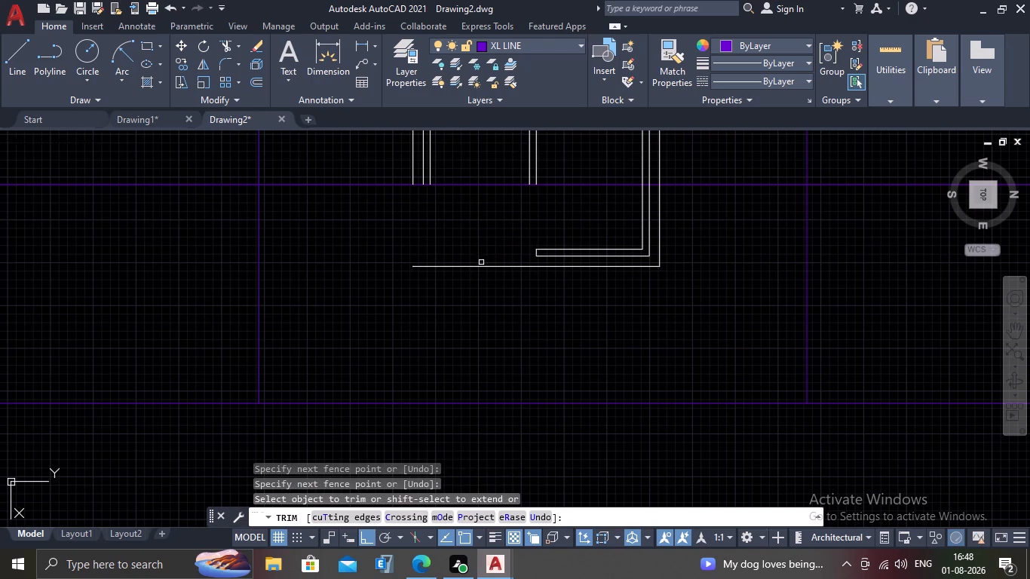
pyautogui.click(481, 267)
pyautogui.moveTo(686, 210); pyautogui.dragTo(679, 213)
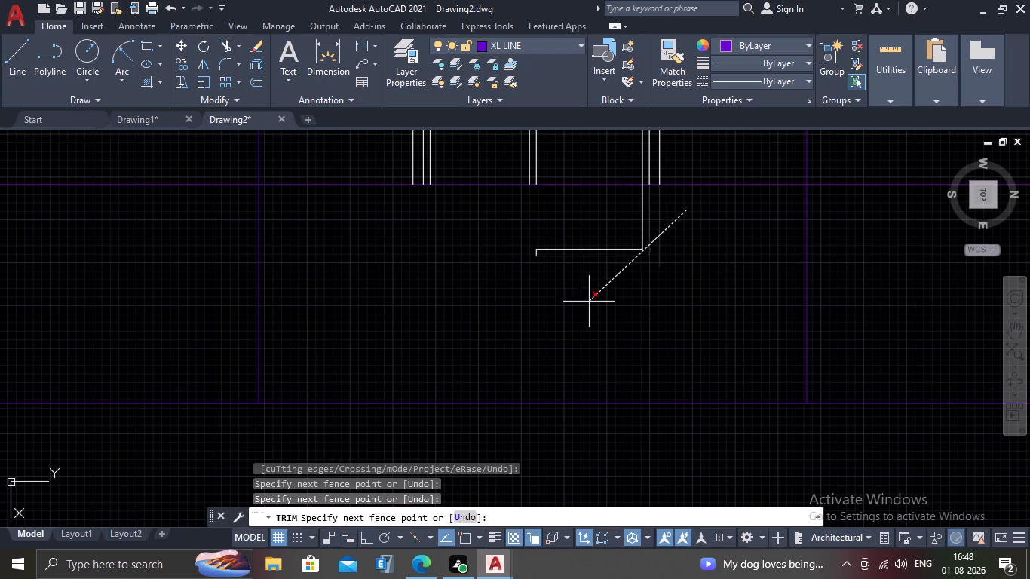
pyautogui.click(577, 305)
pyautogui.click(537, 256)
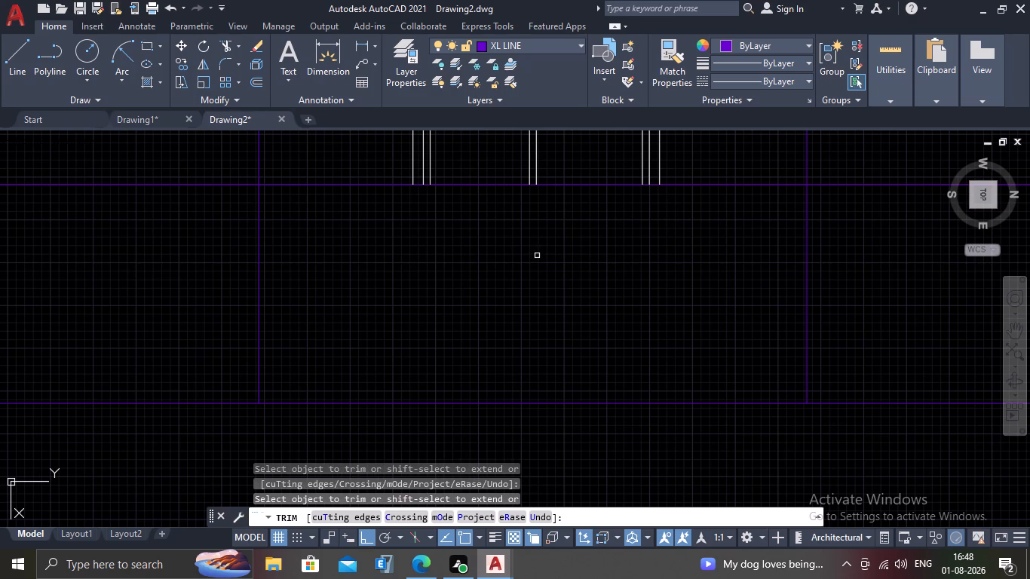
pyautogui.scroll(-3, 523, 265)
pyautogui.press('Escape')
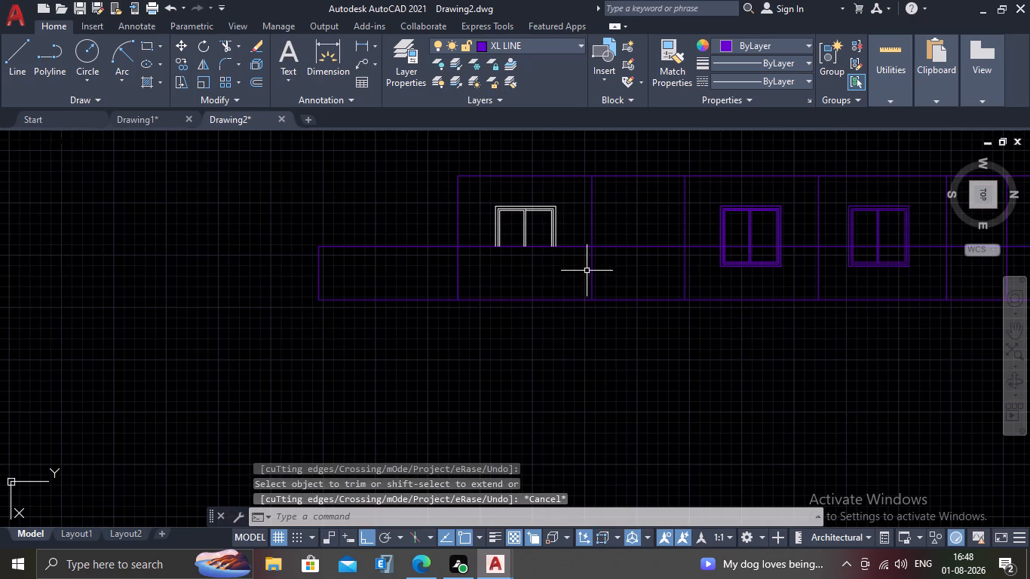
# Explode the elevation's middle window, the bedroom one, into separate lines.
pyautogui.scroll(1, 781, 258)
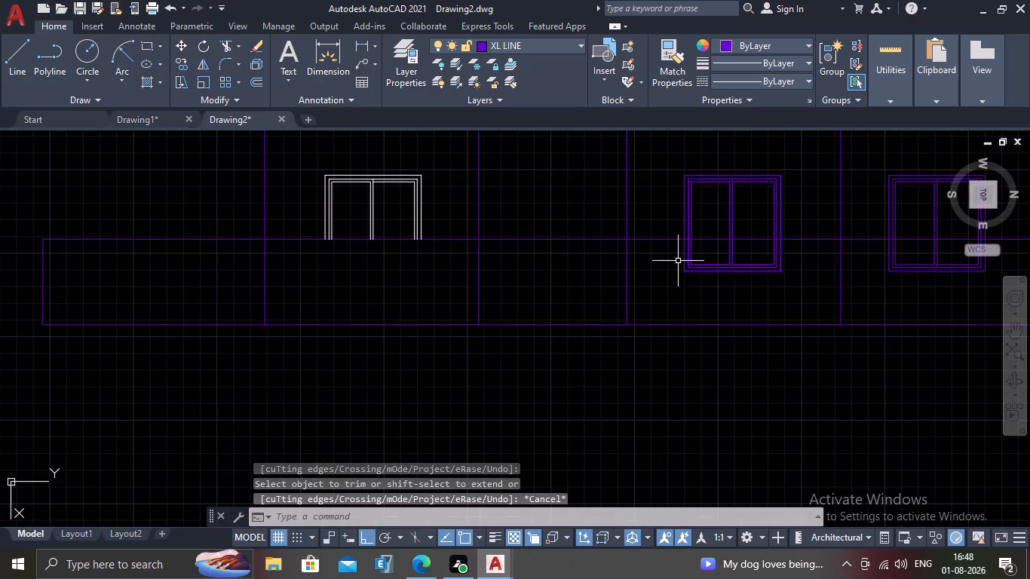
pyautogui.scroll(2, 710, 253)
pyautogui.moveTo(790, 256); pyautogui.dragTo(784, 264)
pyautogui.click(734, 314)
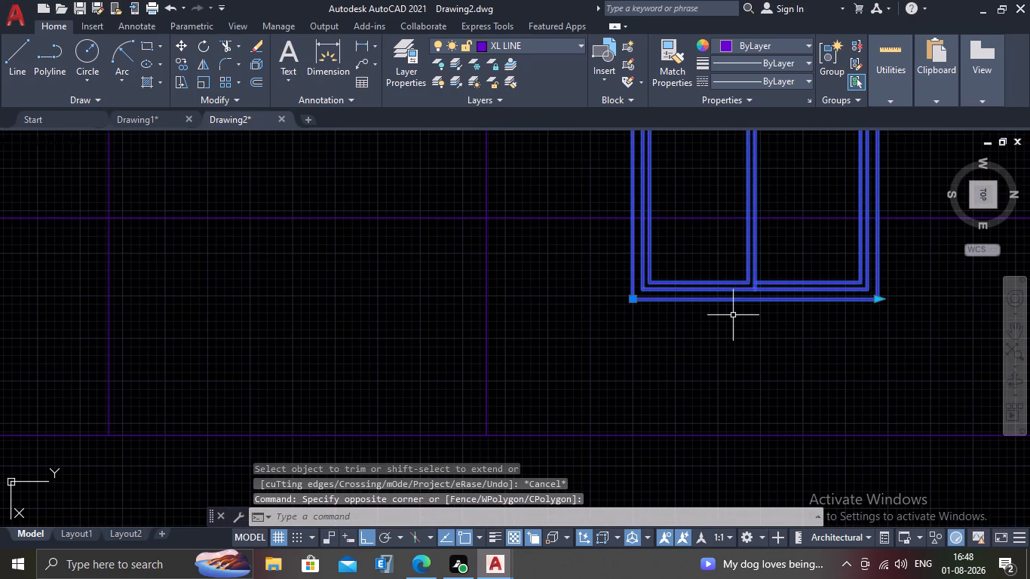
pyautogui.write('EX')
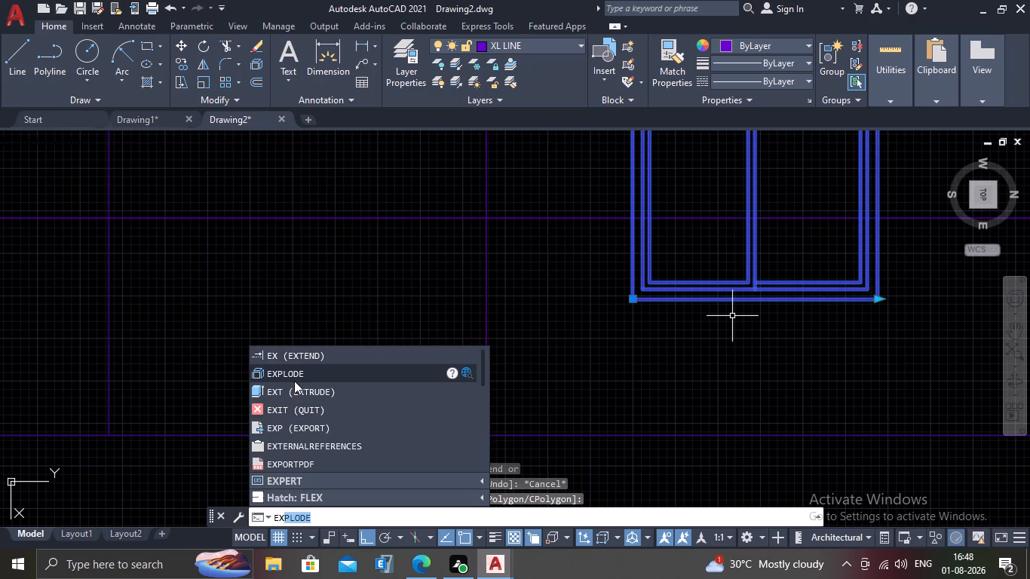
pyautogui.click(298, 375)
# Explode the elevation's remaining window block, the one farthest from the gate, into separate lines.
pyautogui.scroll(-2, 306, 370)
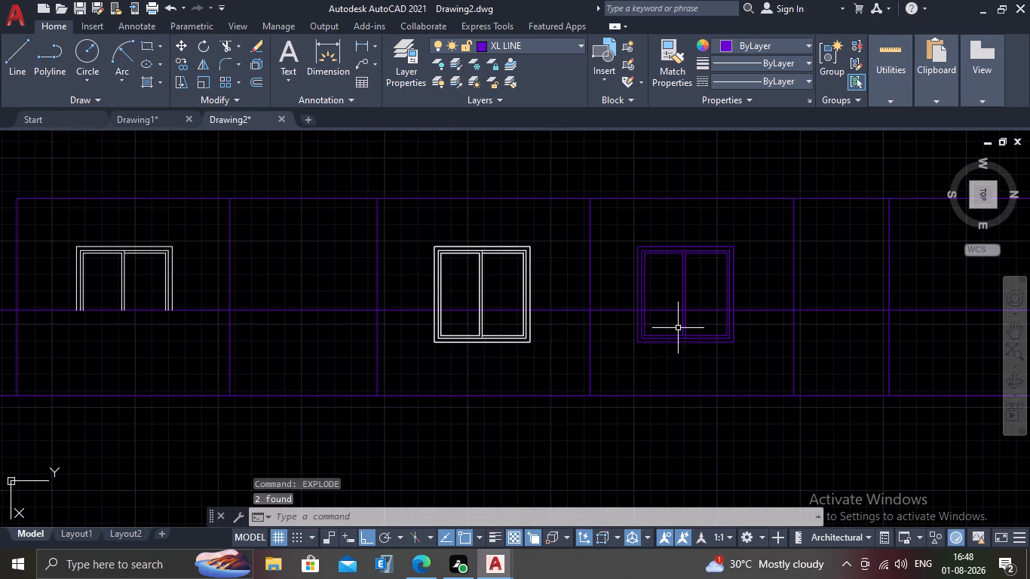
pyautogui.click(658, 352)
pyautogui.click(658, 338)
pyautogui.press('e')
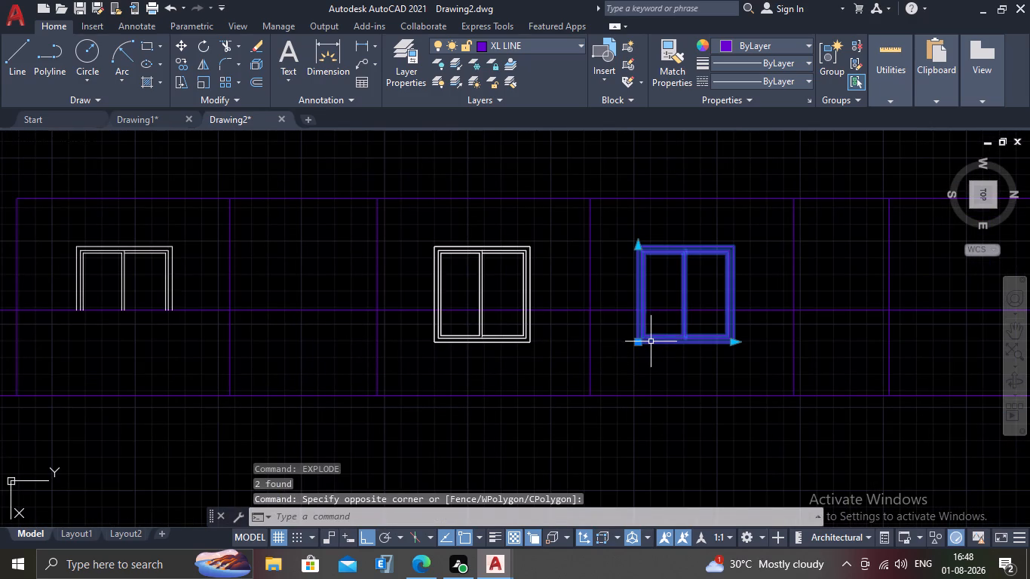
pyautogui.press('x')
pyautogui.press('p')
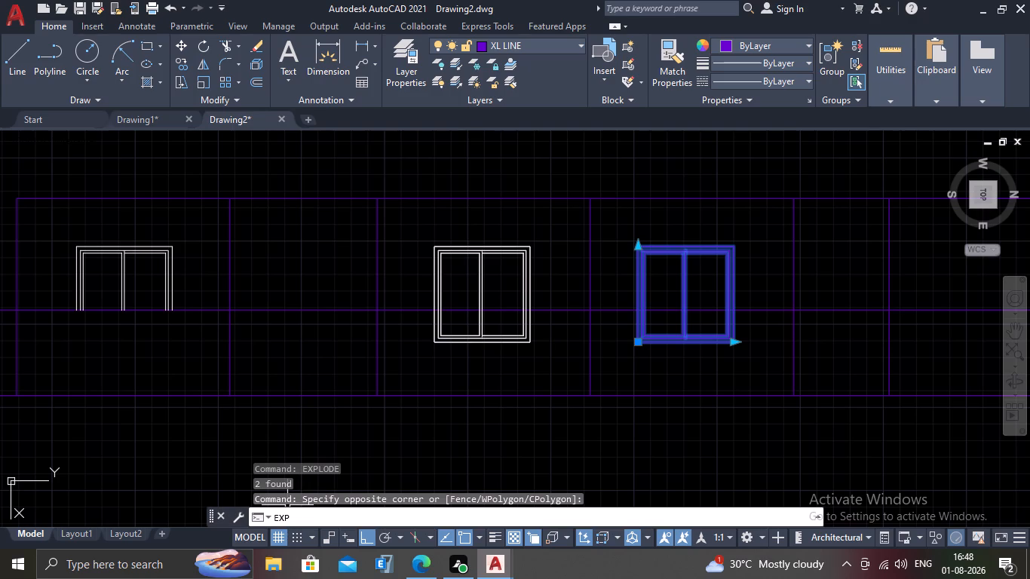
pyautogui.press('Escape')
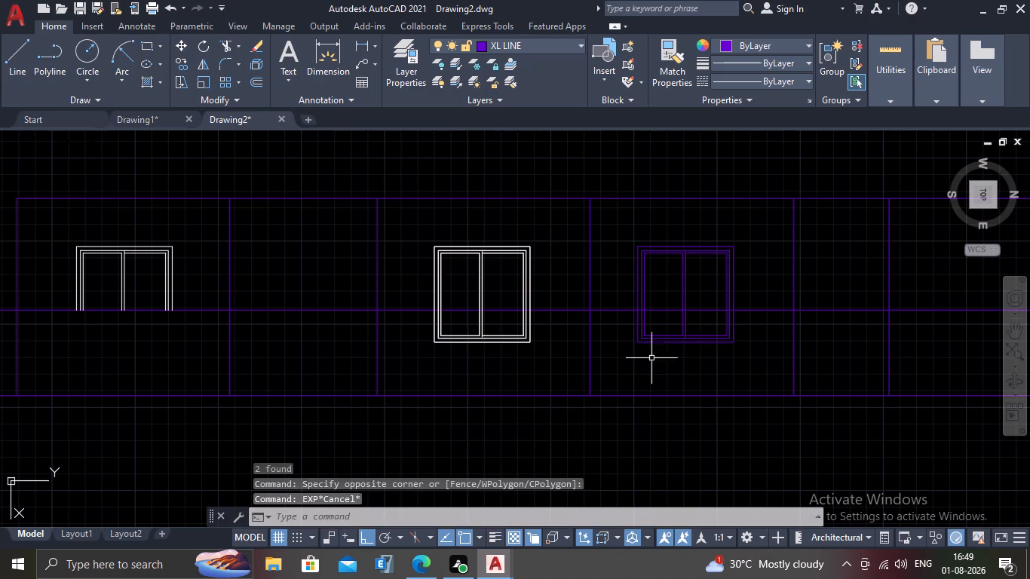
pyautogui.click(671, 340)
pyautogui.write('EX')
pyautogui.press('p')
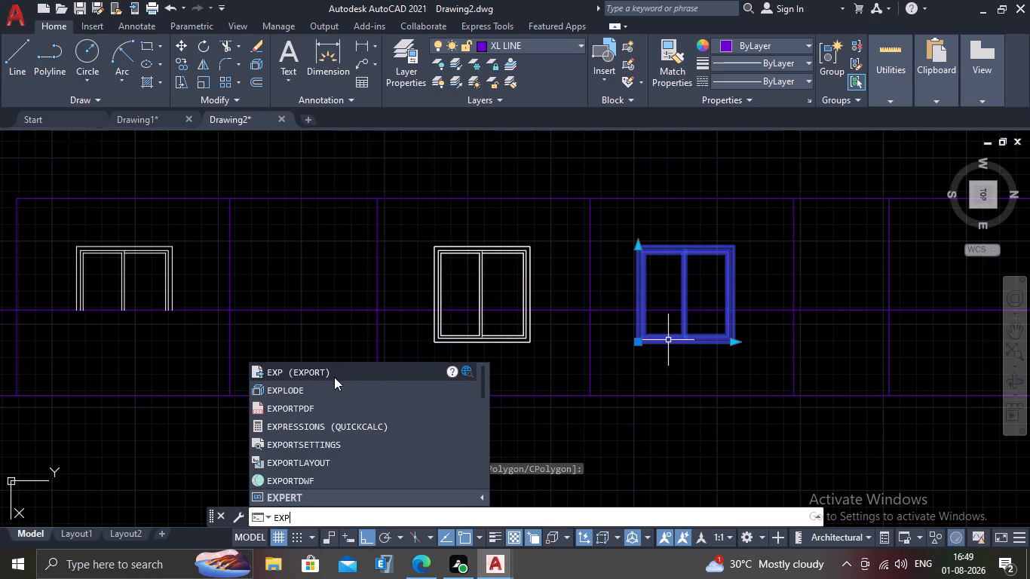
pyautogui.click(336, 393)
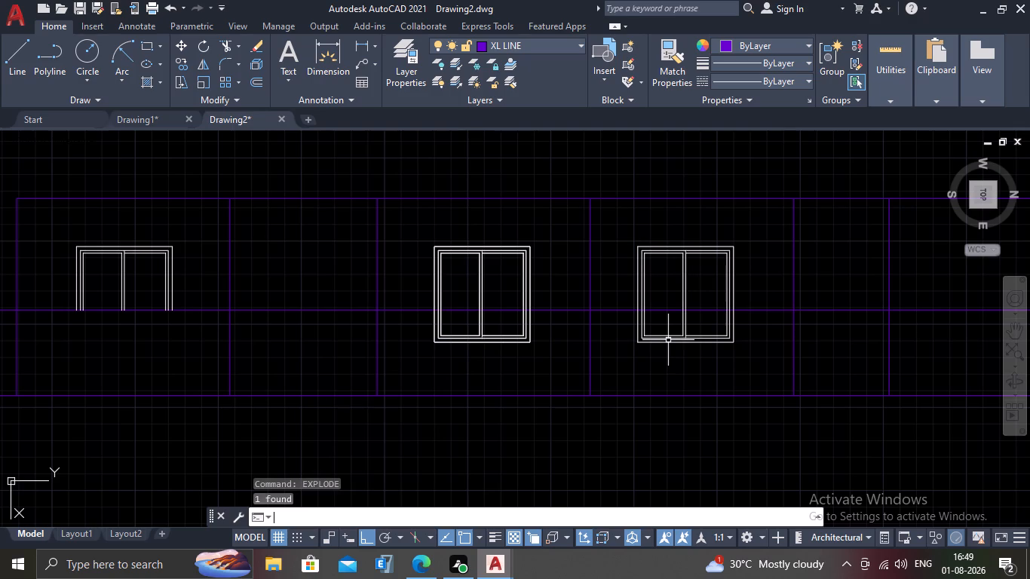
# Trim away all parts of the window farthest from the gate below the long horizontal line that crosses it.
pyautogui.scroll(1, 627, 342)
pyautogui.press('t')
pyautogui.press('r')
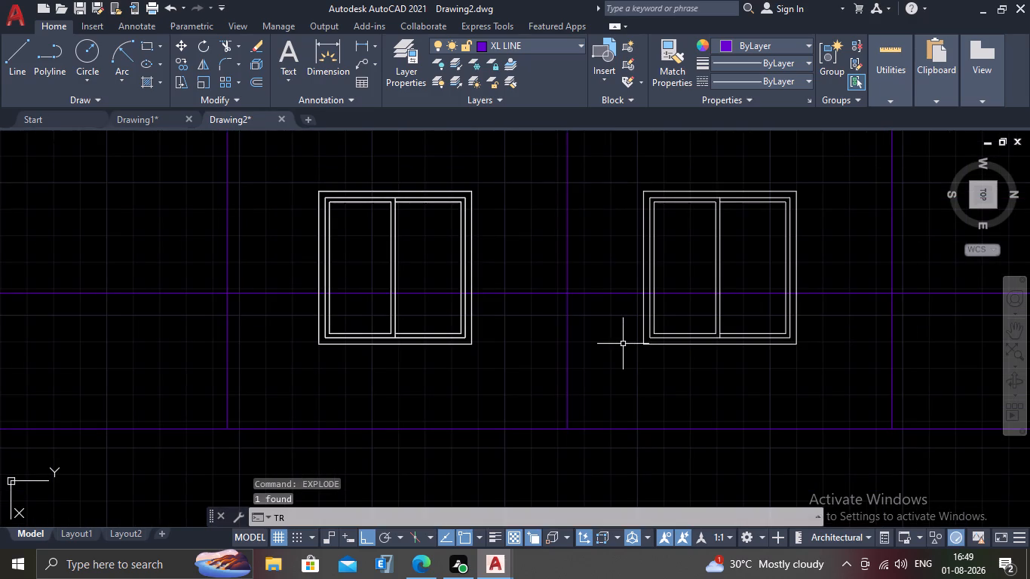
pyautogui.press('Return')
pyautogui.click(685, 310)
pyautogui.click(636, 332)
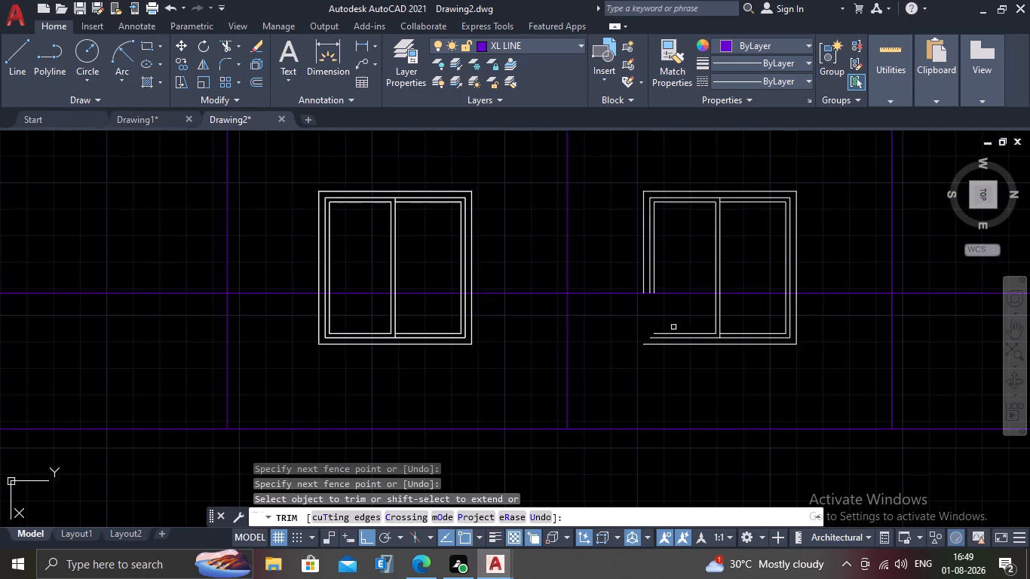
pyautogui.click(673, 327)
pyautogui.click(668, 355)
pyautogui.click(760, 320)
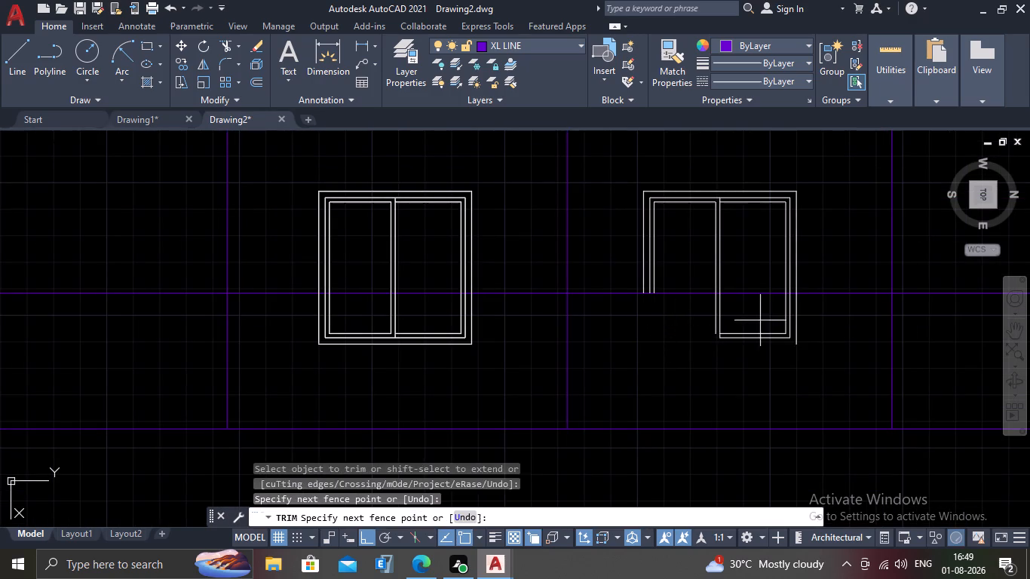
pyautogui.moveTo(765, 360); pyautogui.dragTo(774, 358)
pyautogui.click(863, 310)
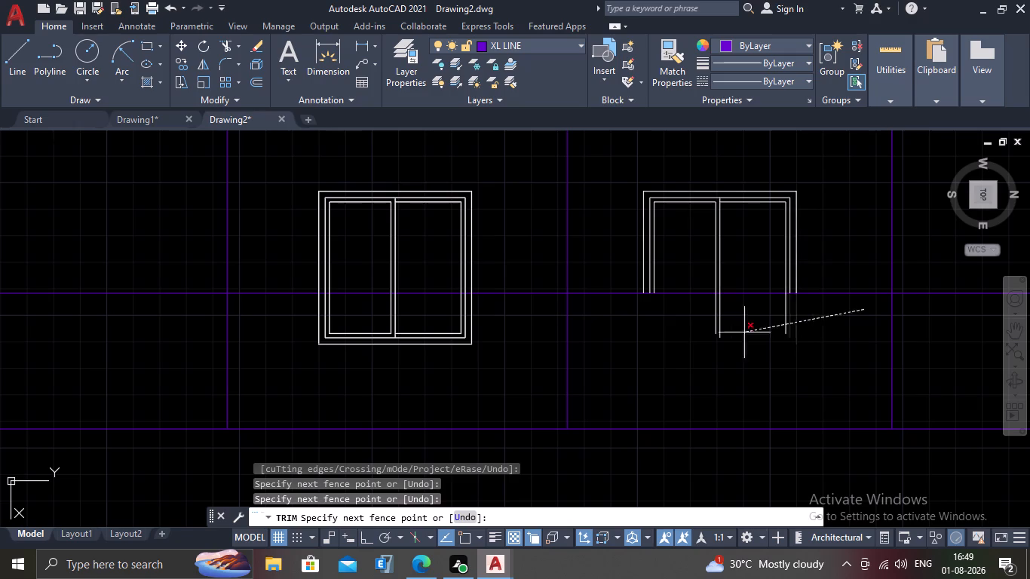
pyautogui.click(688, 320)
# Trim the middle window below the crossing horizontal line and remove its leftover sill and mullion fragments.
pyautogui.click(494, 319)
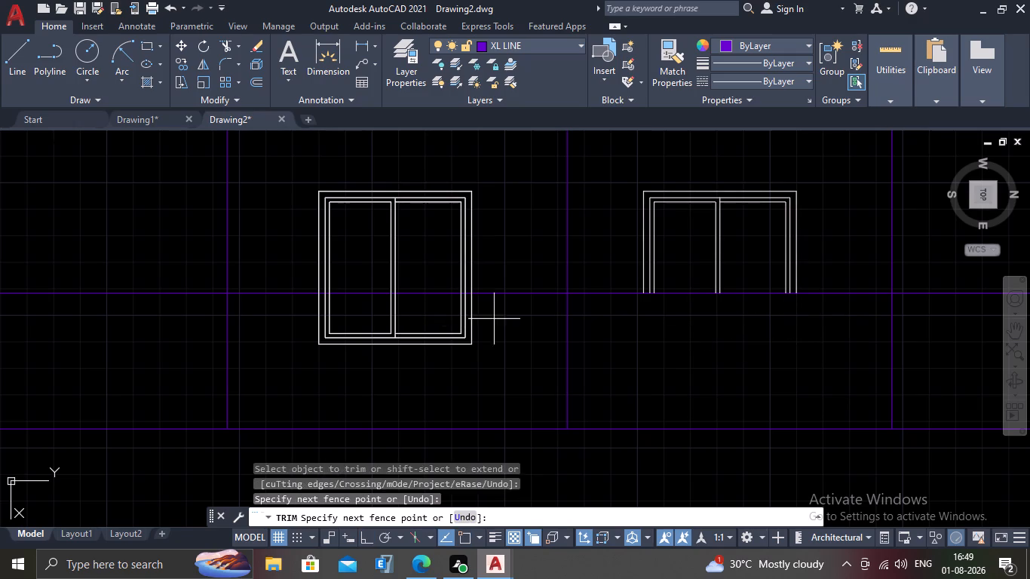
pyautogui.click(290, 319)
pyautogui.click(421, 321)
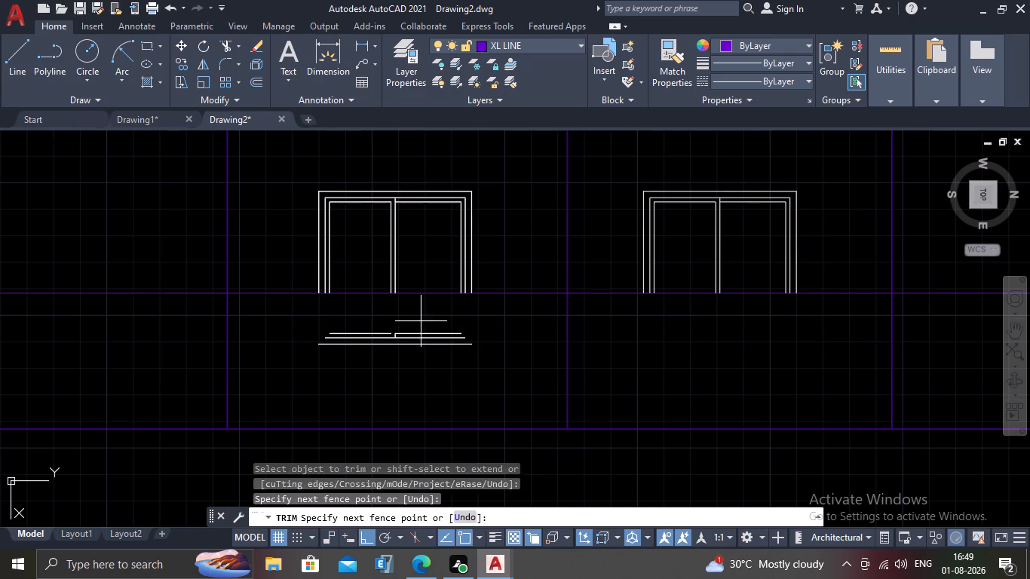
pyautogui.click(379, 405)
pyautogui.click(379, 360)
pyautogui.click(368, 323)
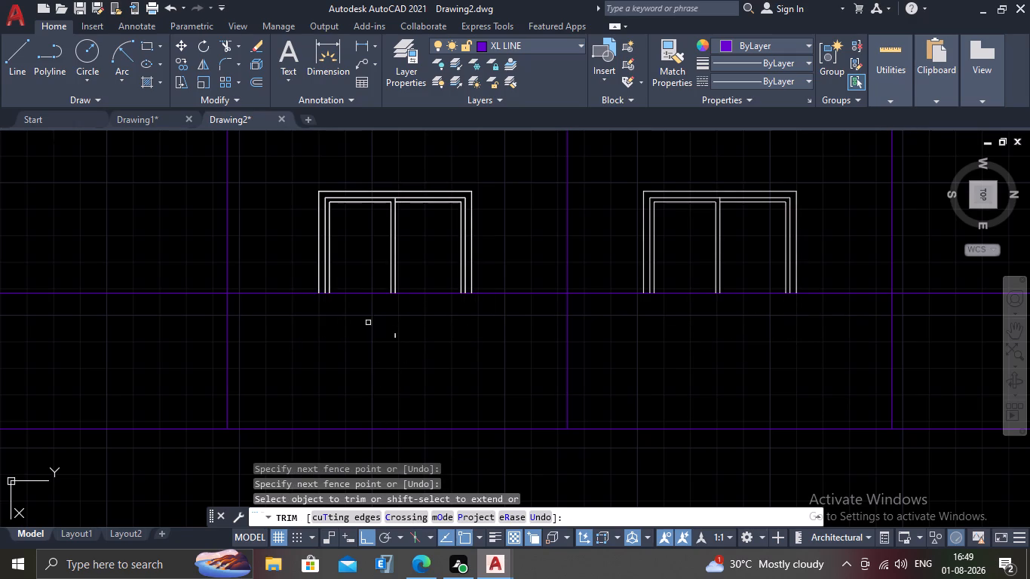
pyautogui.click(394, 335)
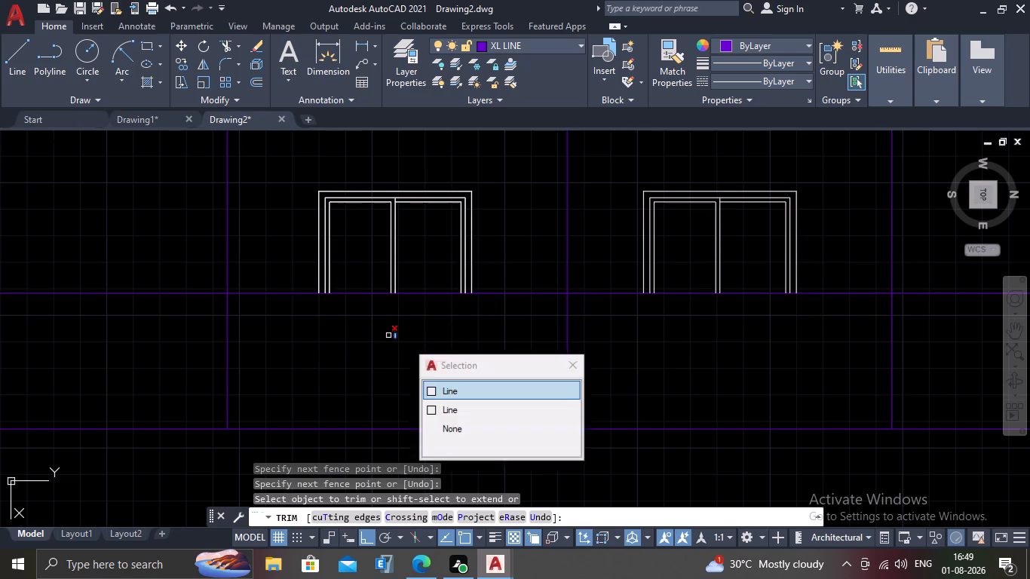
pyautogui.click(468, 391)
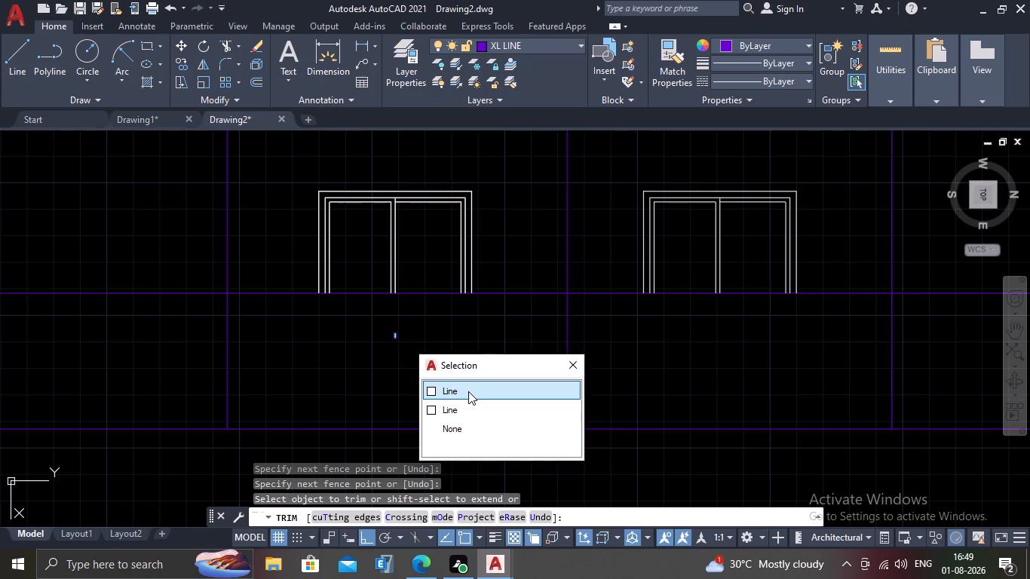
pyautogui.press('Delete')
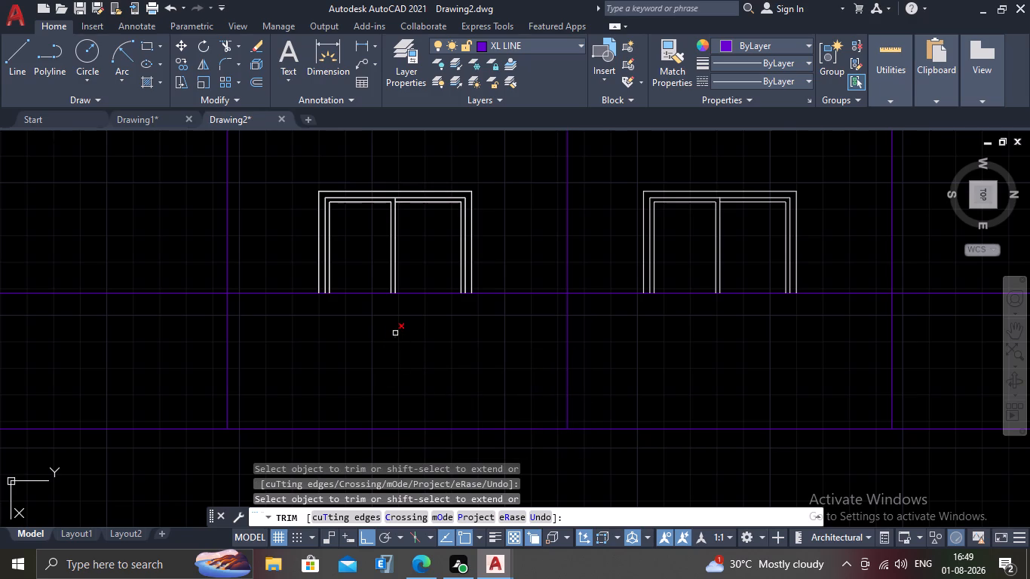
pyautogui.click(395, 333)
pyautogui.scroll(-3, 422, 384)
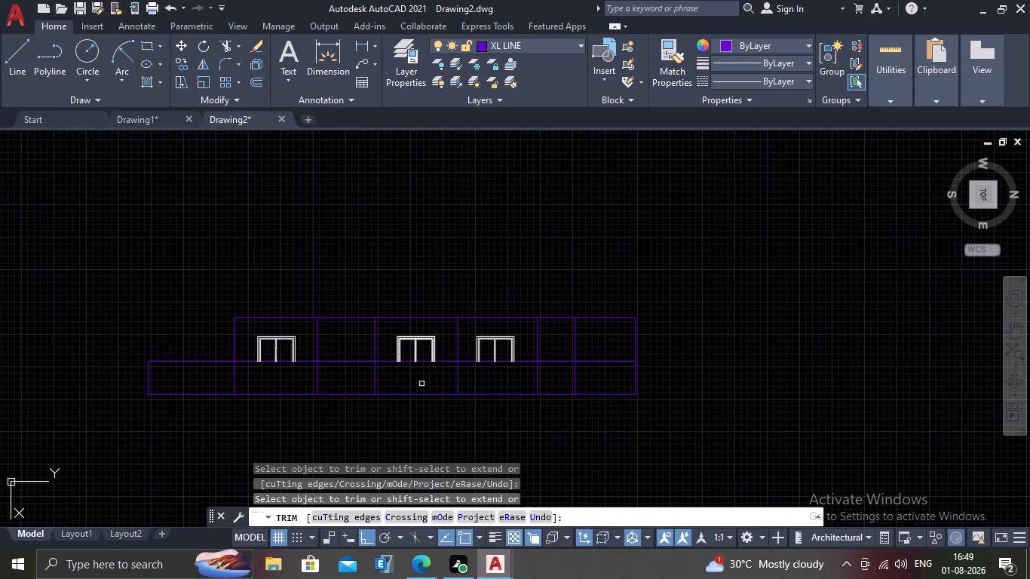
pyautogui.press('Escape')
# Trim the top line and the middle horizontal line out of the narrow bay just beyond the last window.
pyautogui.scroll(3, 287, 412)
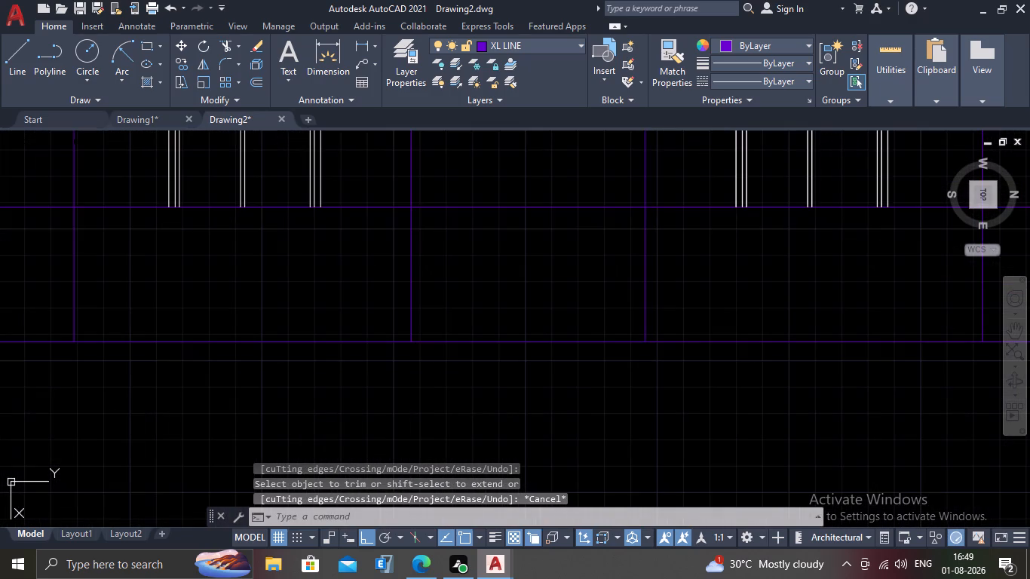
pyautogui.moveTo(219, 371); pyautogui.dragTo(242, 378, button='middle')
pyautogui.scroll(-2, 244, 378)
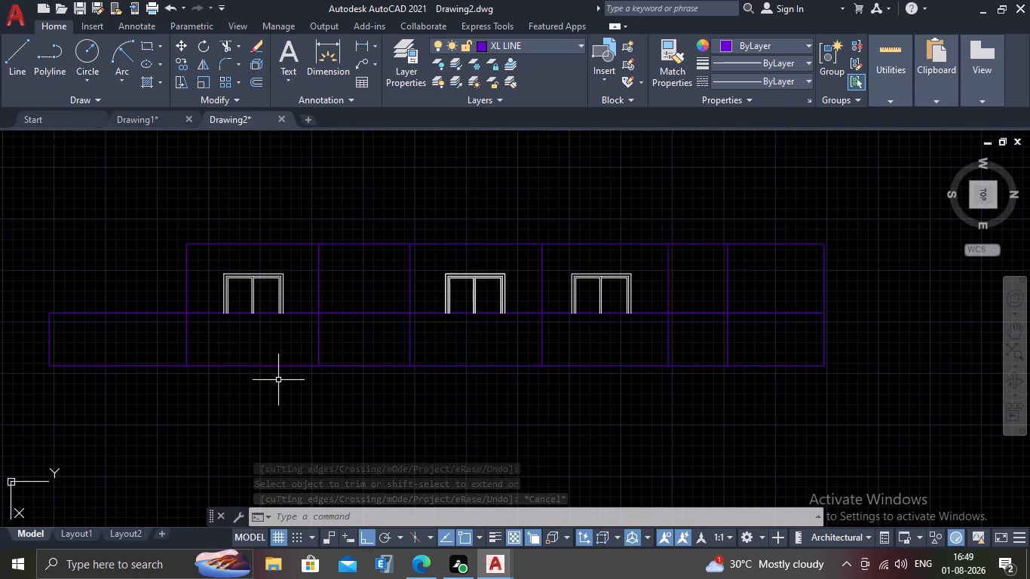
pyautogui.scroll(-2, 654, 293)
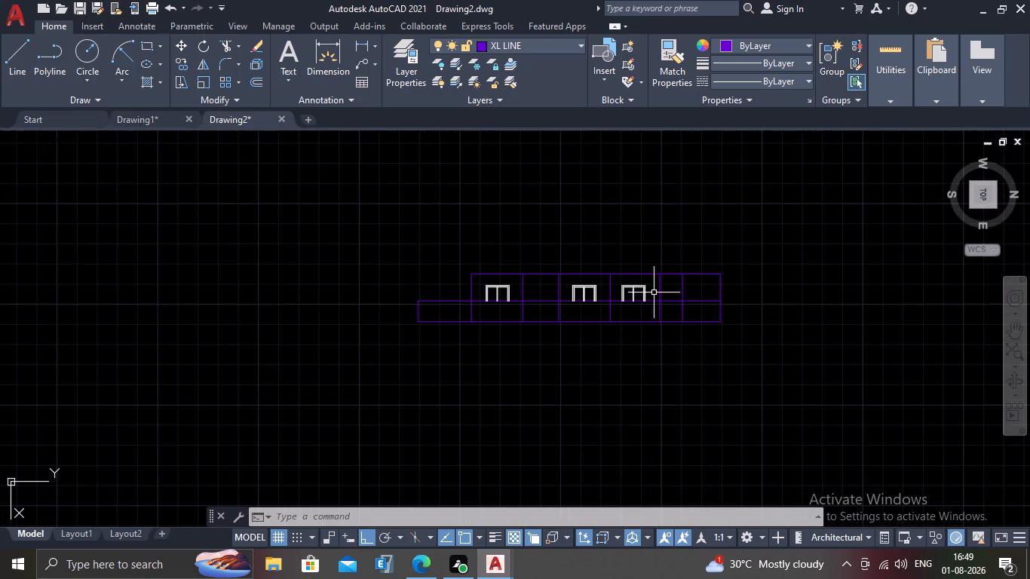
pyautogui.scroll(1, 715, 259)
pyautogui.scroll(2, 644, 312)
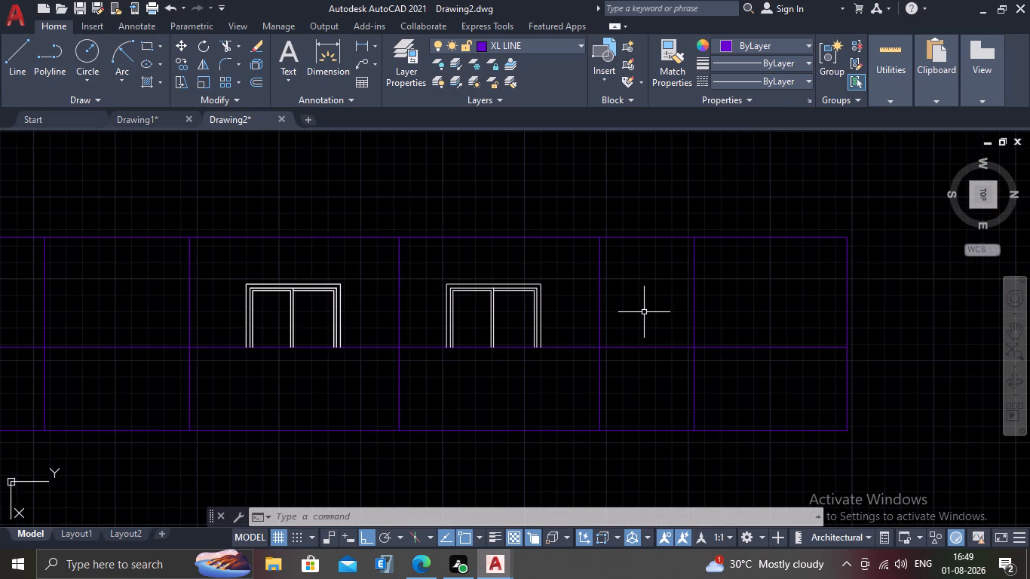
pyautogui.write('TR')
pyautogui.press('Return')
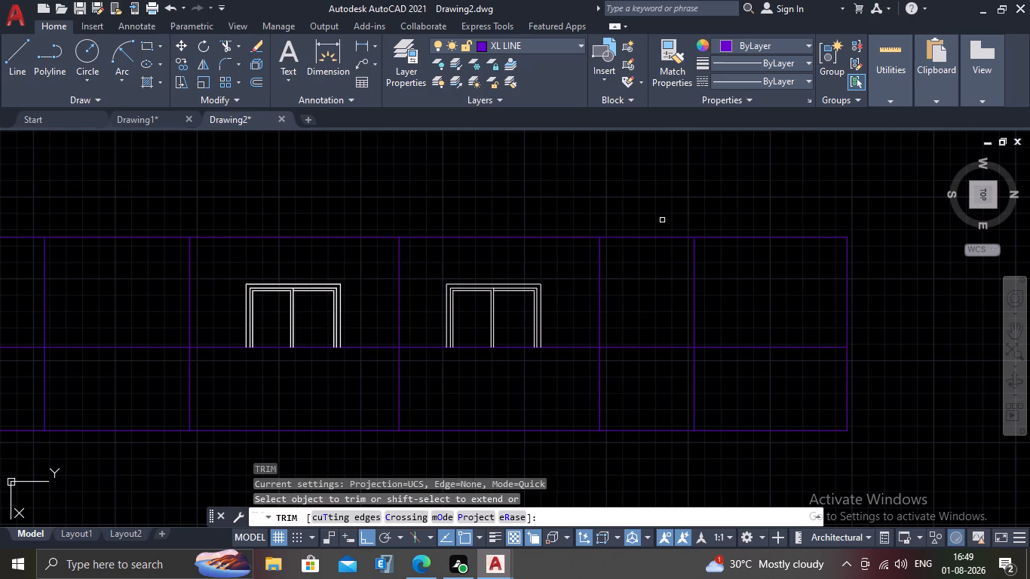
pyautogui.click(661, 219)
pyautogui.click(630, 381)
pyautogui.press('Escape')
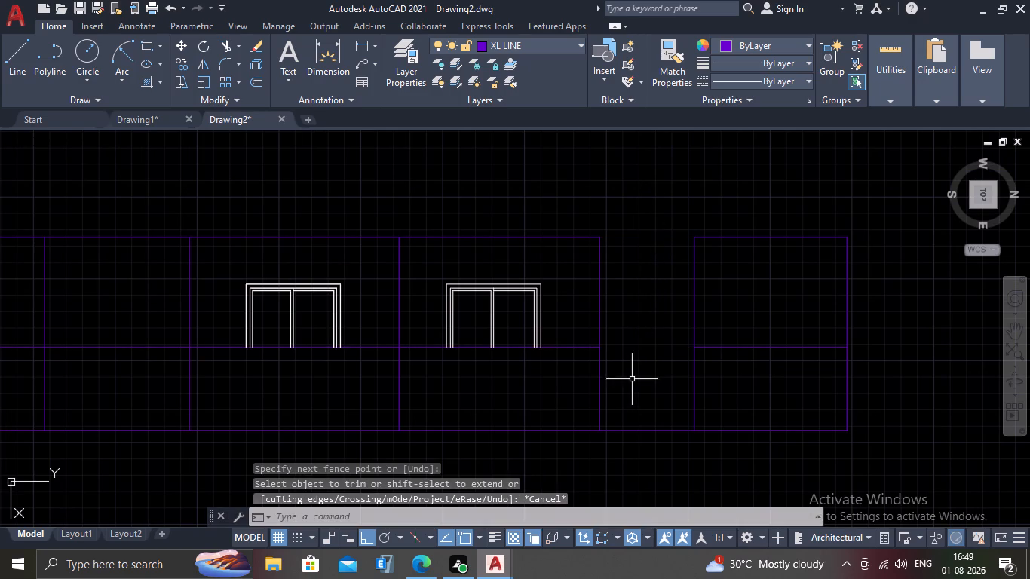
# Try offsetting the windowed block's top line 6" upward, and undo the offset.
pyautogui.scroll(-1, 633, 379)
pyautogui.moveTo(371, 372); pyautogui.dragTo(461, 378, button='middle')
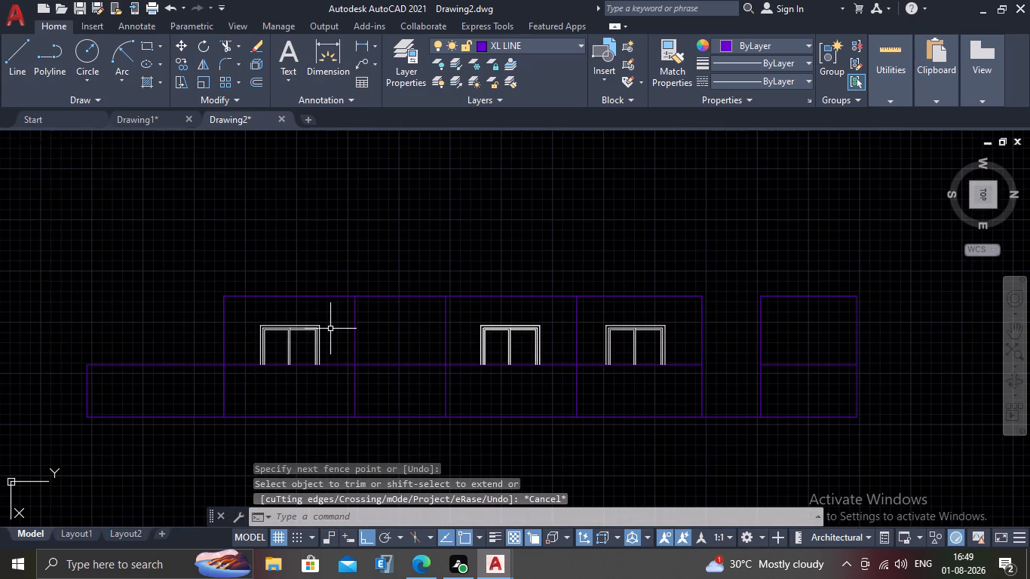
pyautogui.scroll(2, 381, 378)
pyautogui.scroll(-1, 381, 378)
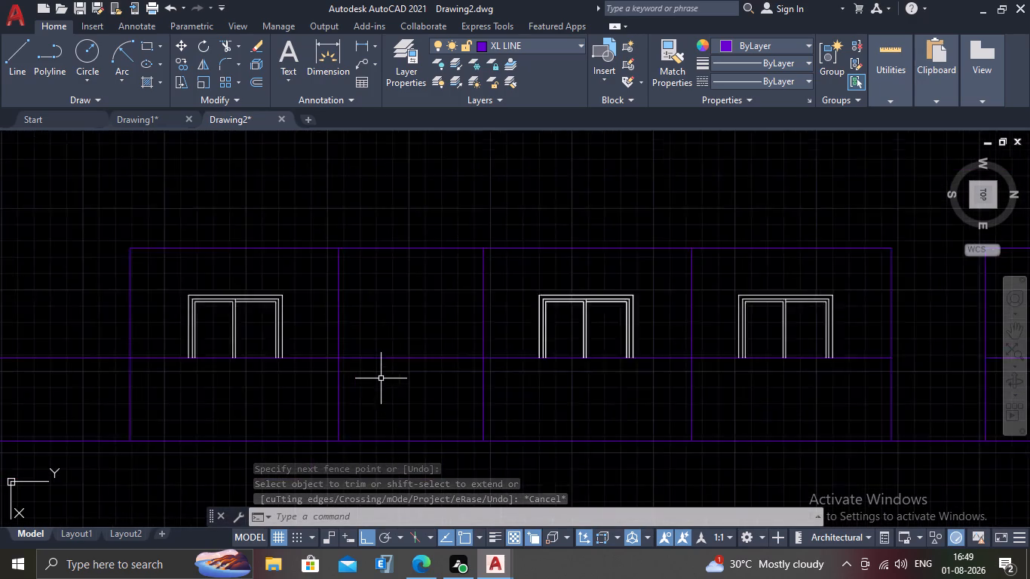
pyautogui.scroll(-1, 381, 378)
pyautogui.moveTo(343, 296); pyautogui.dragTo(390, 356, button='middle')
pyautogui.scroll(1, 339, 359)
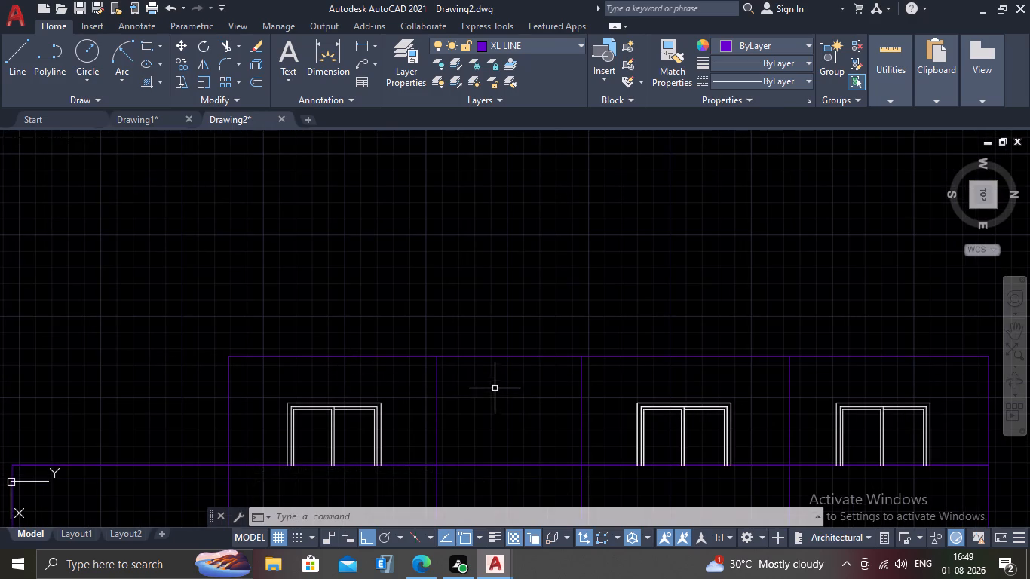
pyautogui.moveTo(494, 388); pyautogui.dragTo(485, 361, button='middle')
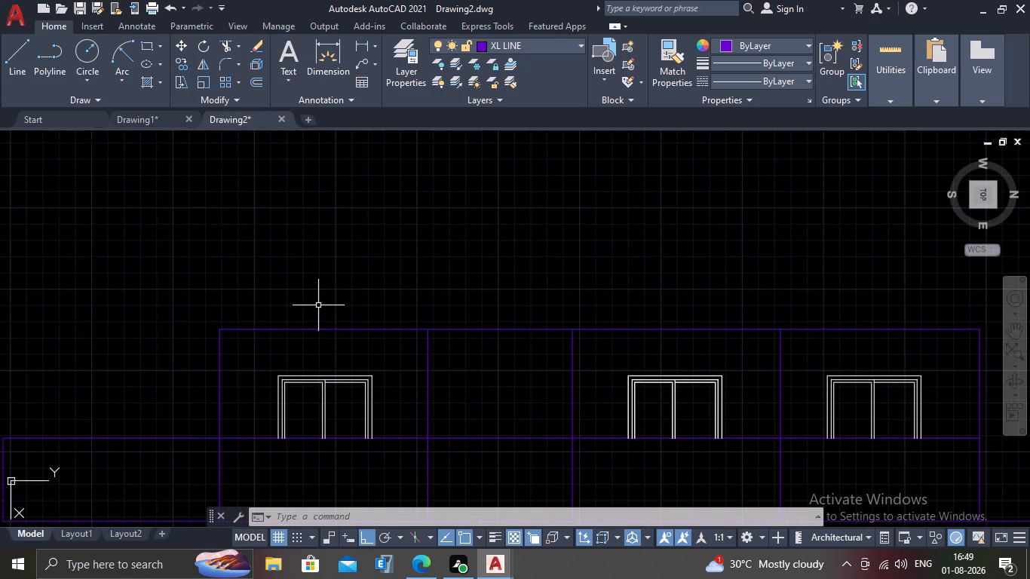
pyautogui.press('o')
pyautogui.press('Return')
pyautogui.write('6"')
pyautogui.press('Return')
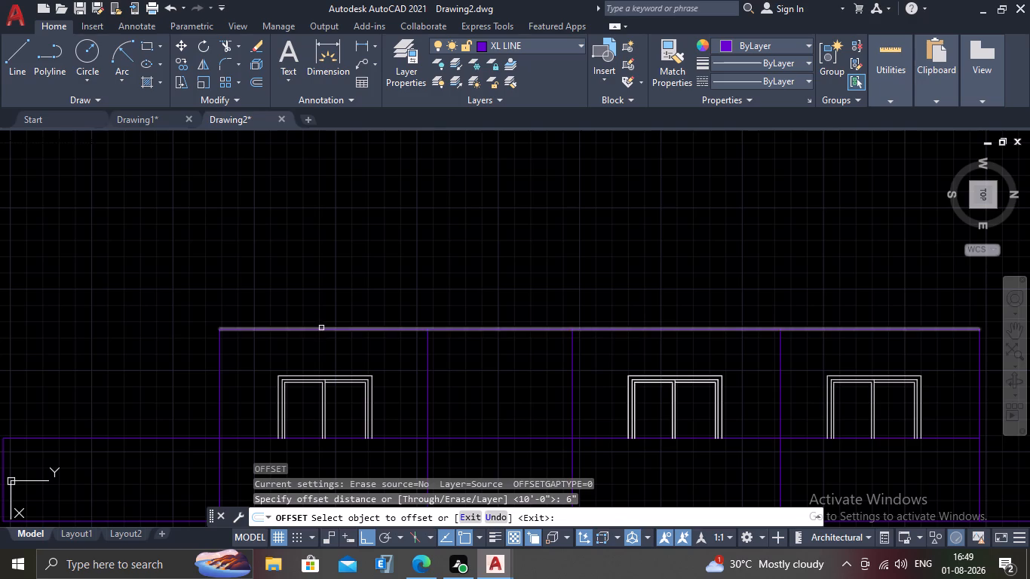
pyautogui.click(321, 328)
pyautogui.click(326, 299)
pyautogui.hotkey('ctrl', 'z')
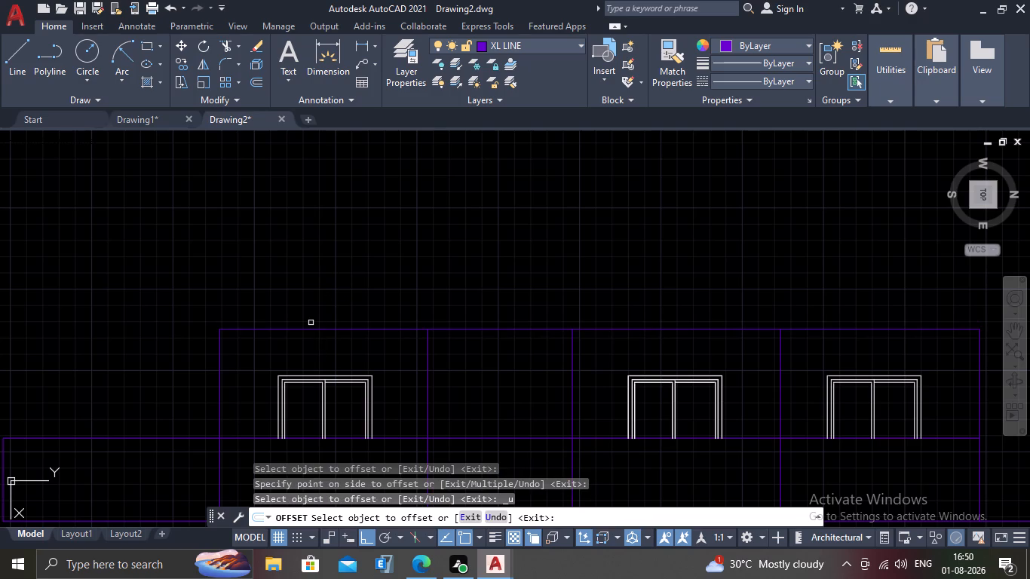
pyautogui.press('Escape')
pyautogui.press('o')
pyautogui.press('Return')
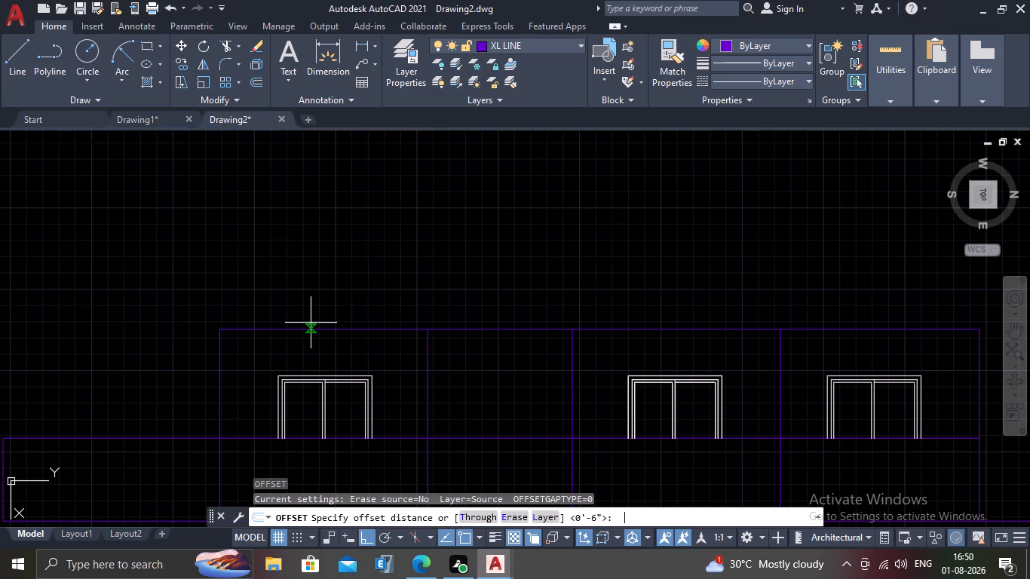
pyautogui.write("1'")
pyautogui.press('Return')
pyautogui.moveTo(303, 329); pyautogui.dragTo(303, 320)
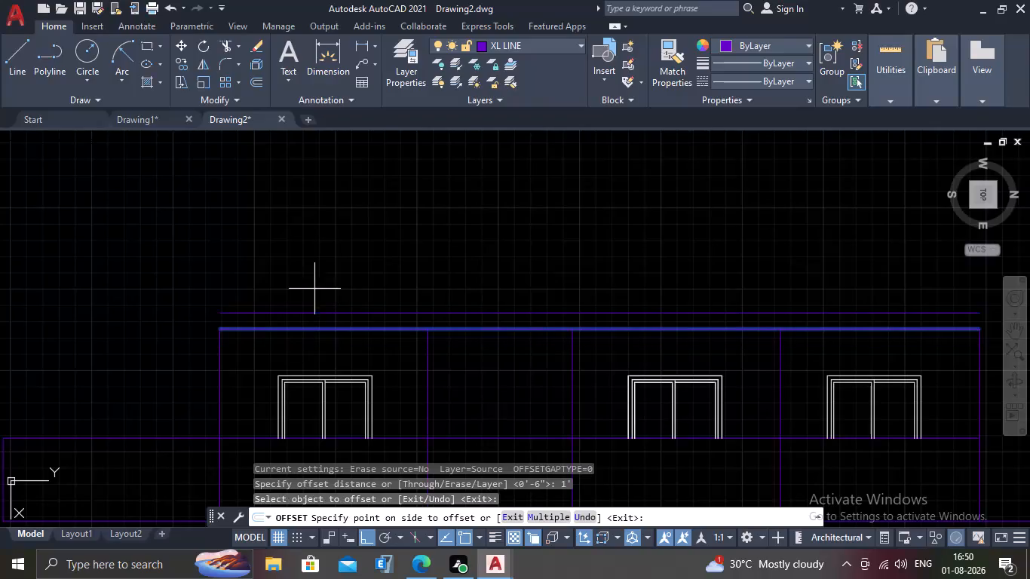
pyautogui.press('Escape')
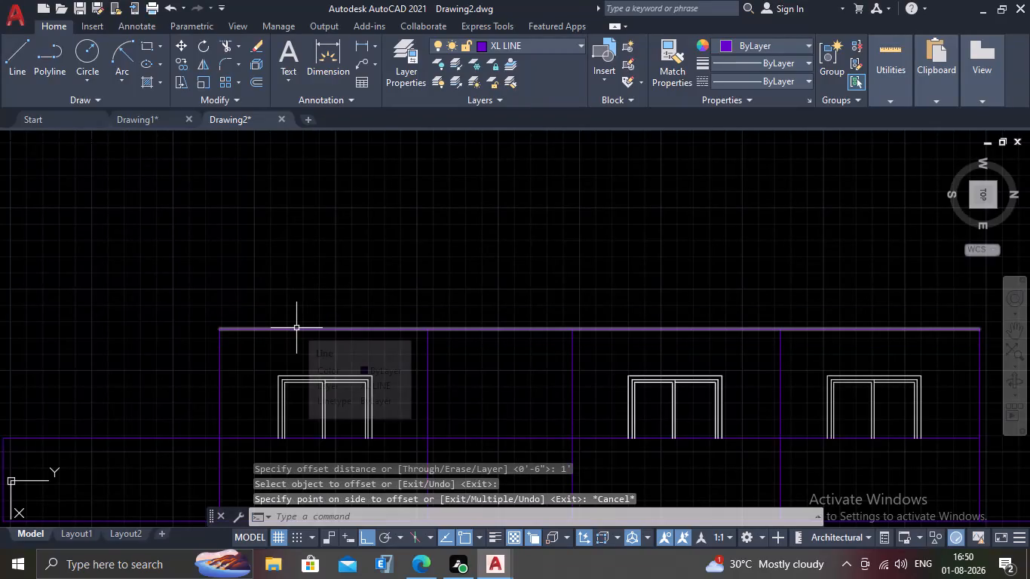
# Offset the top line of the elevation's windowed block 2' upward.
pyautogui.press('o')
pyautogui.press('Return')
pyautogui.press('2')
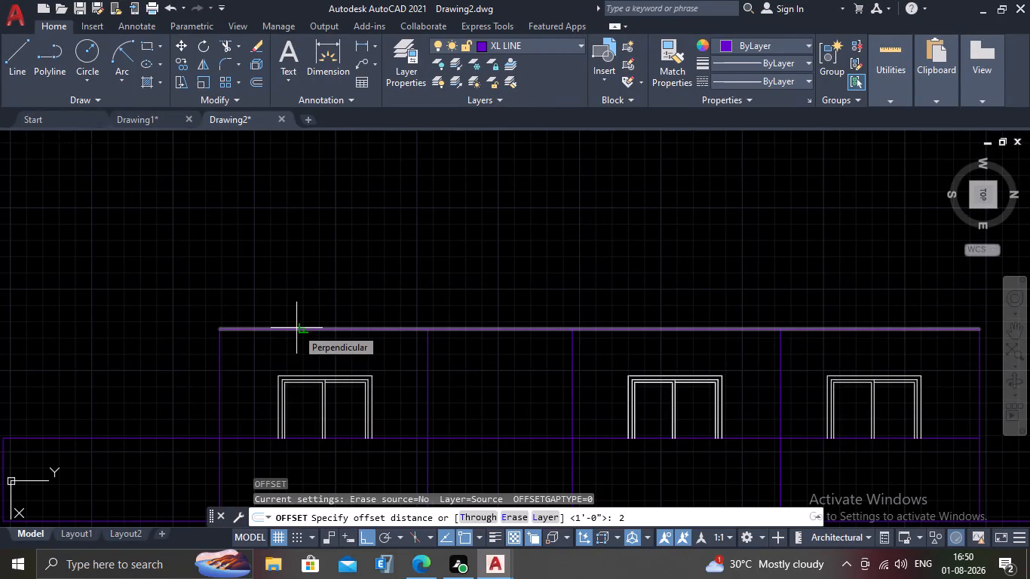
pyautogui.press("'")
pyautogui.press('Return')
pyautogui.click(299, 329)
pyautogui.click(323, 262)
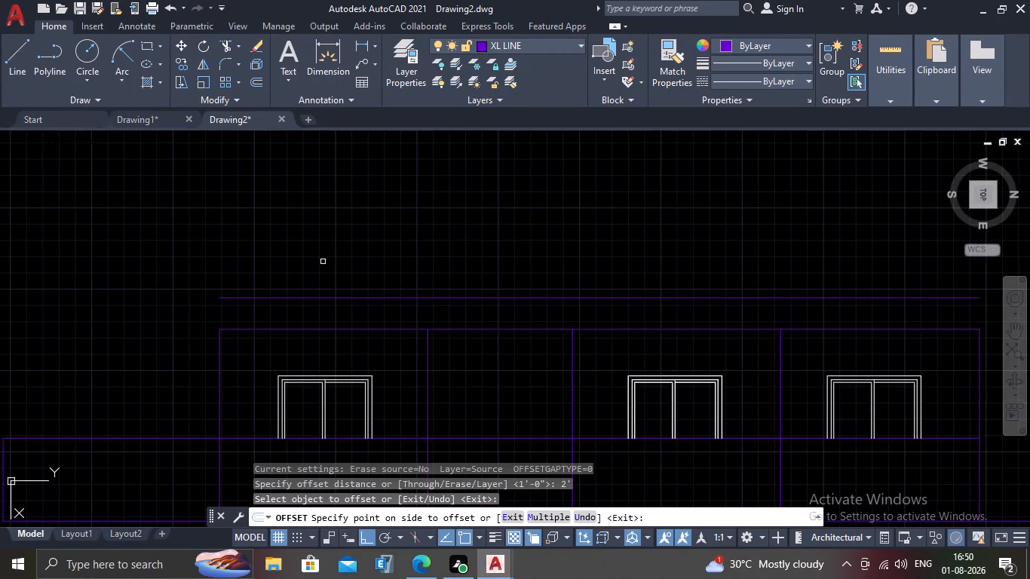
pyautogui.scroll(-2, 291, 340)
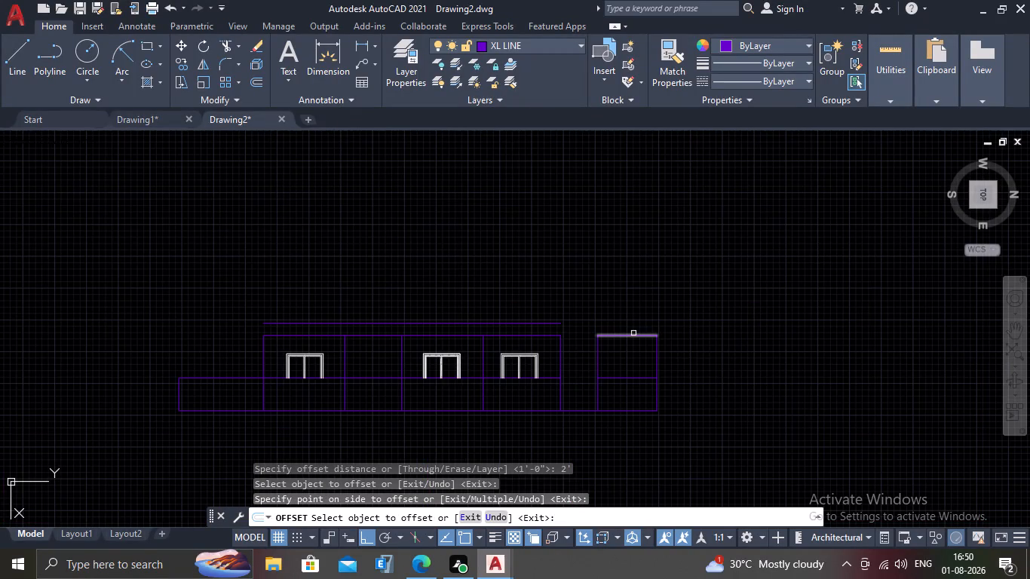
# Offset the top line of the separate end block 2' upward.
pyautogui.click(633, 333)
pyautogui.click(620, 283)
pyautogui.press('Escape')
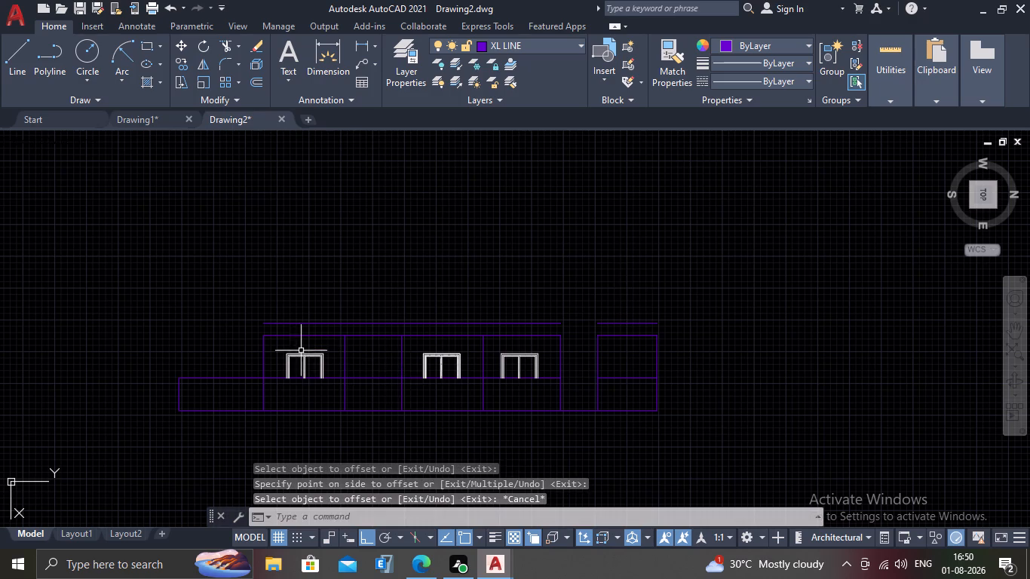
# Extend the outer vertical edges of the windowed block and the separate end block up to their new top lines.
pyautogui.scroll(2, 300, 351)
pyautogui.write('EX')
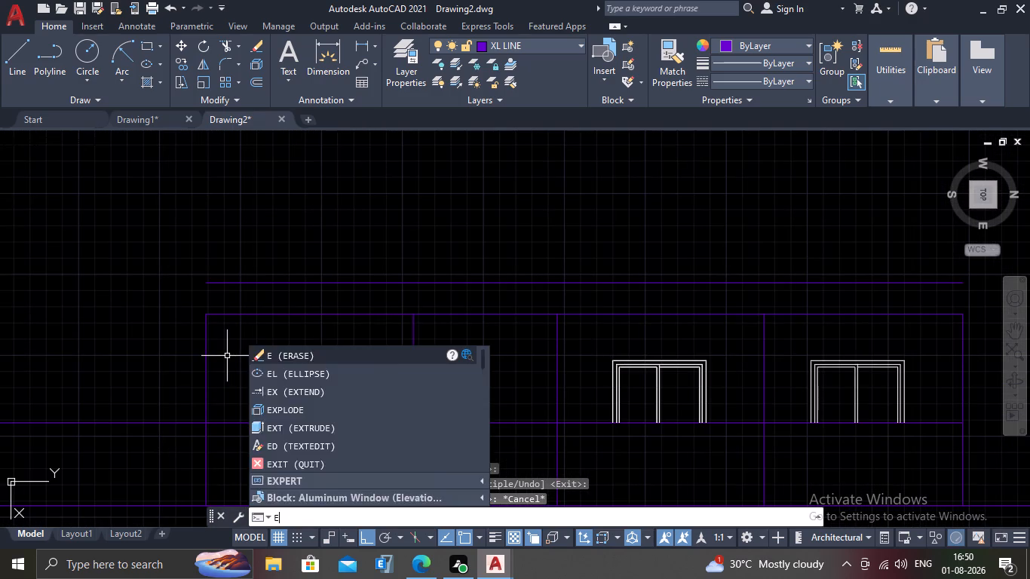
pyautogui.press('Return')
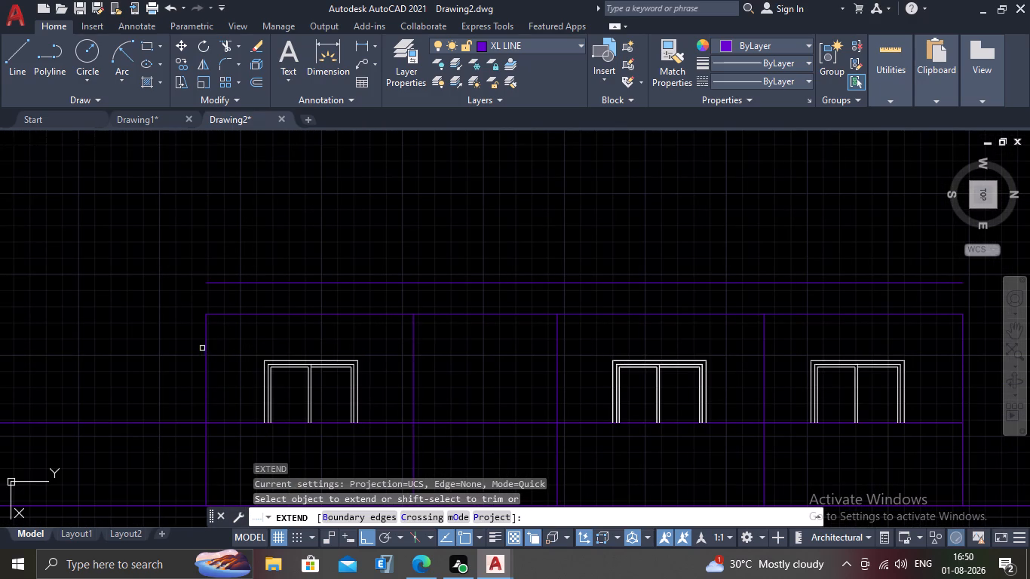
pyautogui.click(207, 342)
pyautogui.scroll(-2, 452, 363)
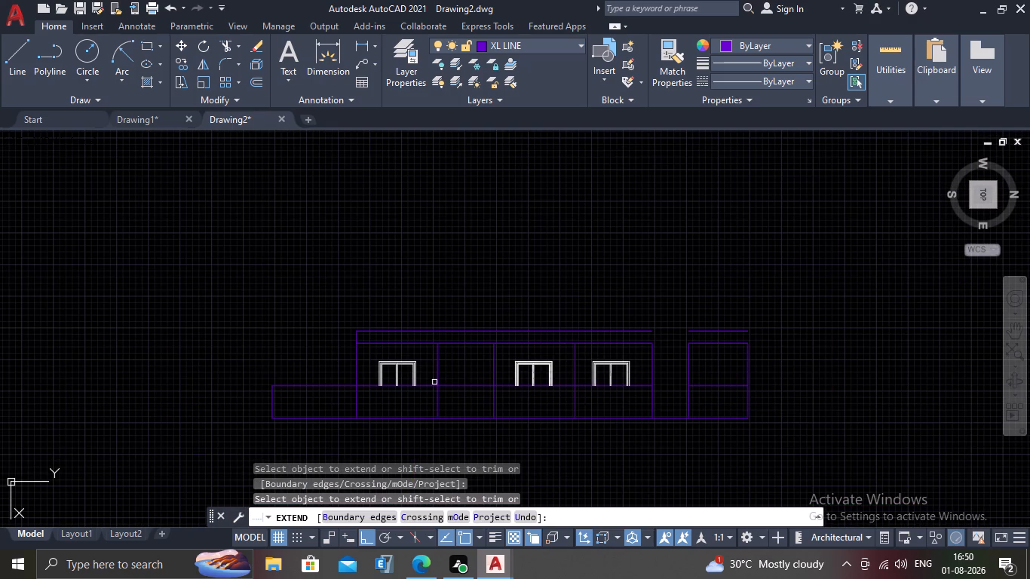
pyautogui.click(653, 360)
pyautogui.click(690, 354)
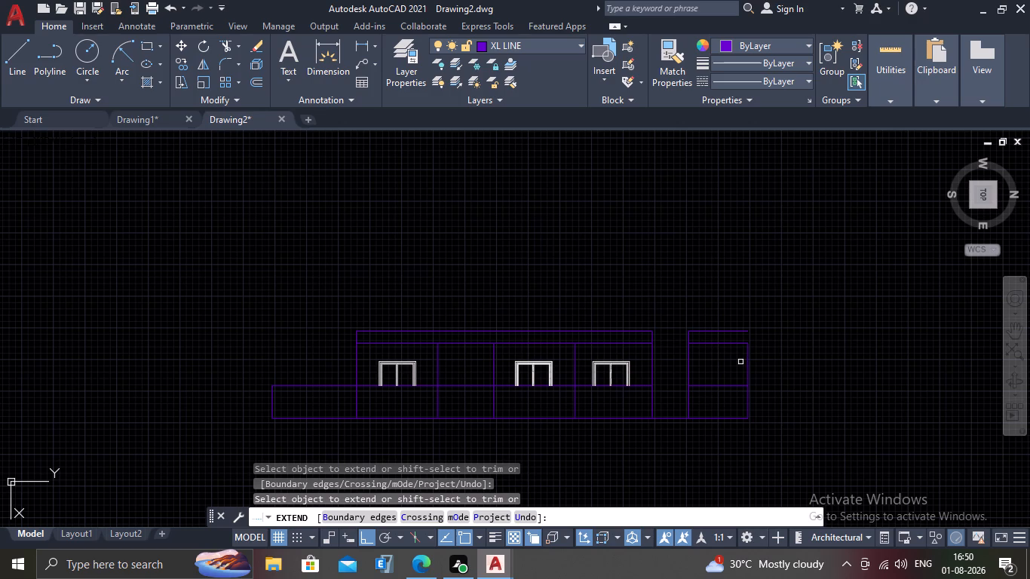
pyautogui.scroll(2, 740, 362)
pyautogui.click(759, 357)
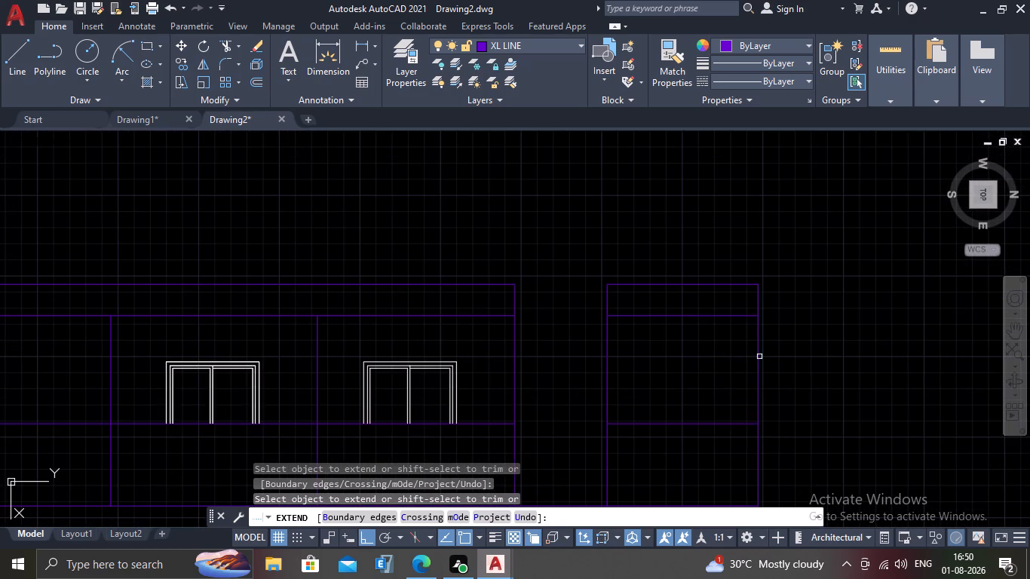
pyautogui.press('Escape')
pyautogui.scroll(-1, 740, 363)
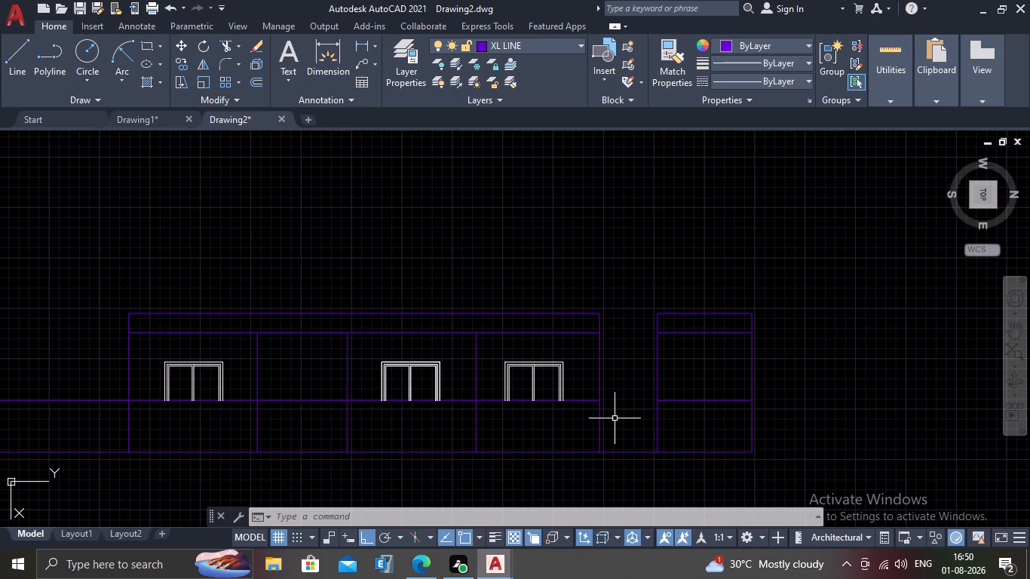
# Draw a line across the open narrow bay, joining the middle horizontal line of the two blocks.
pyautogui.press('l')
pyautogui.press('Return')
pyautogui.scroll(3, 634, 403)
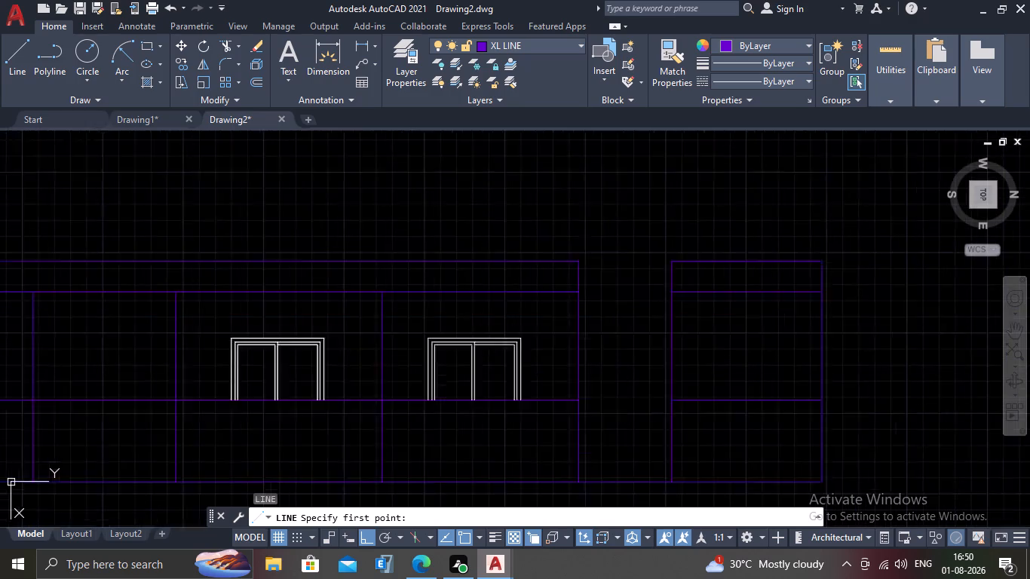
pyautogui.moveTo(488, 398); pyautogui.dragTo(505, 402)
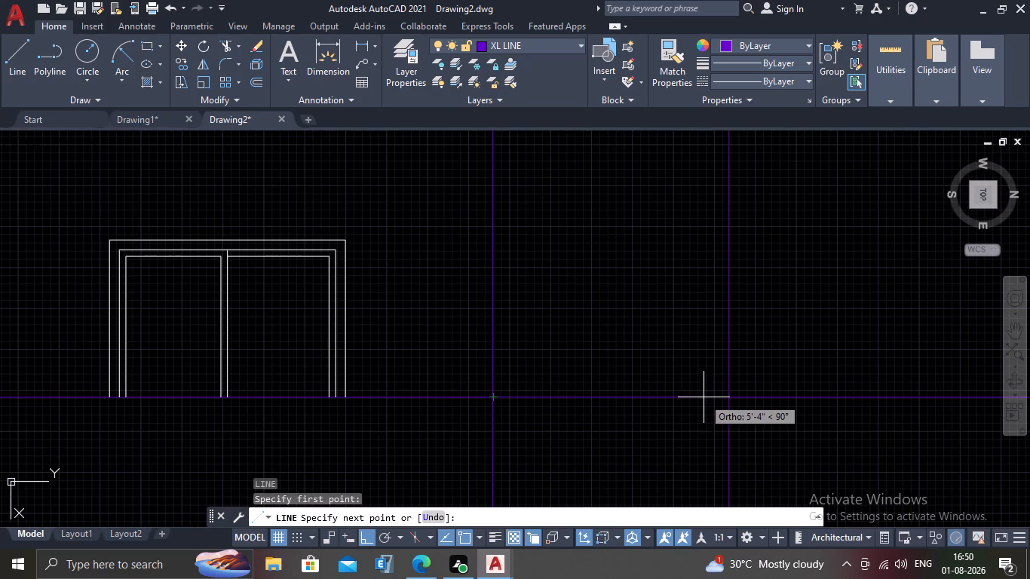
pyautogui.click(729, 397)
pyautogui.press('Escape')
pyautogui.scroll(-3, 729, 394)
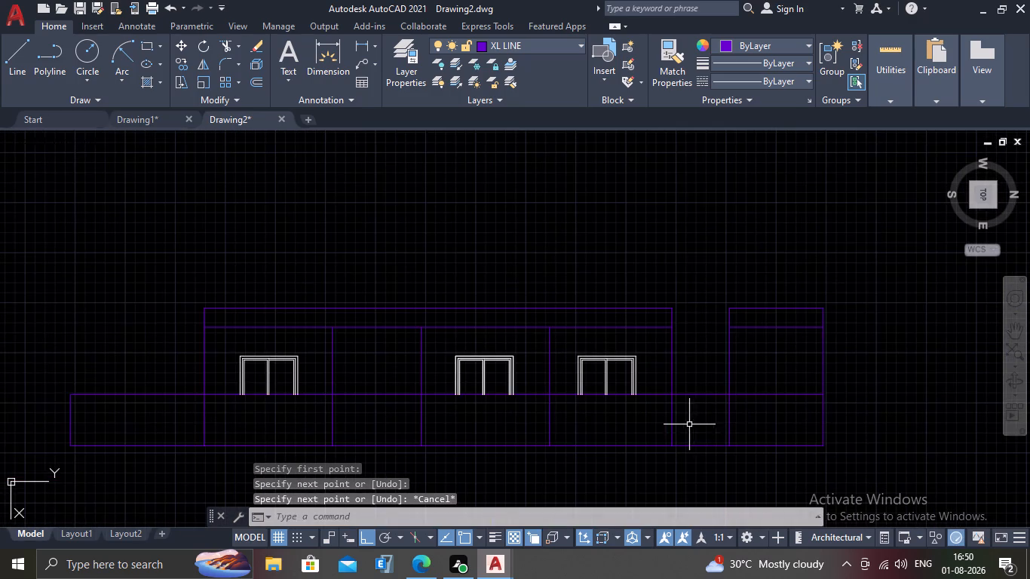
# Trim away all interior vertical lines below the middle horizontal line, leaving the base band's outer ends.
pyautogui.moveTo(689, 425); pyautogui.dragTo(715, 386, button='middle')
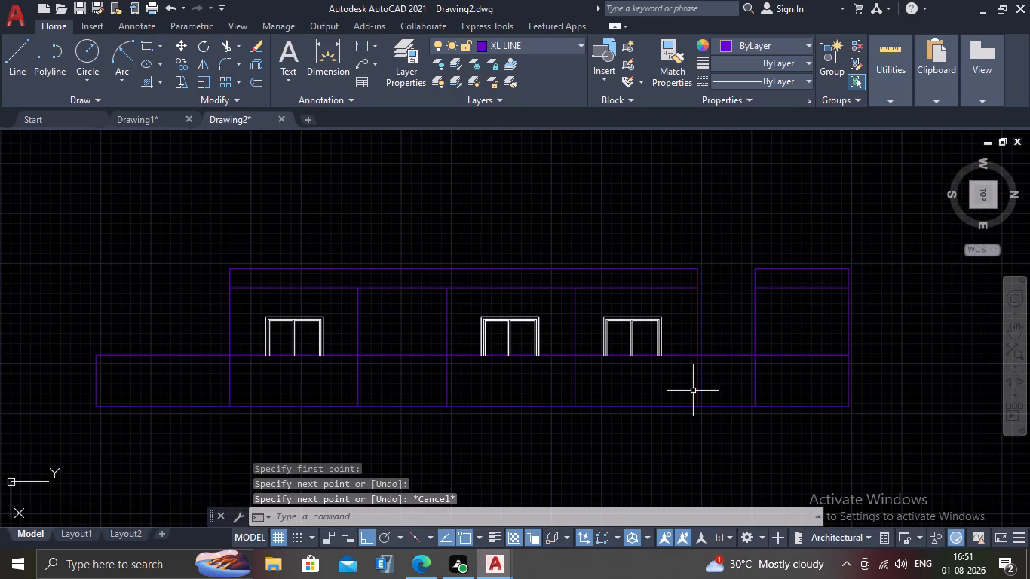
pyautogui.write('TR')
pyautogui.press('Return')
pyautogui.click(806, 369)
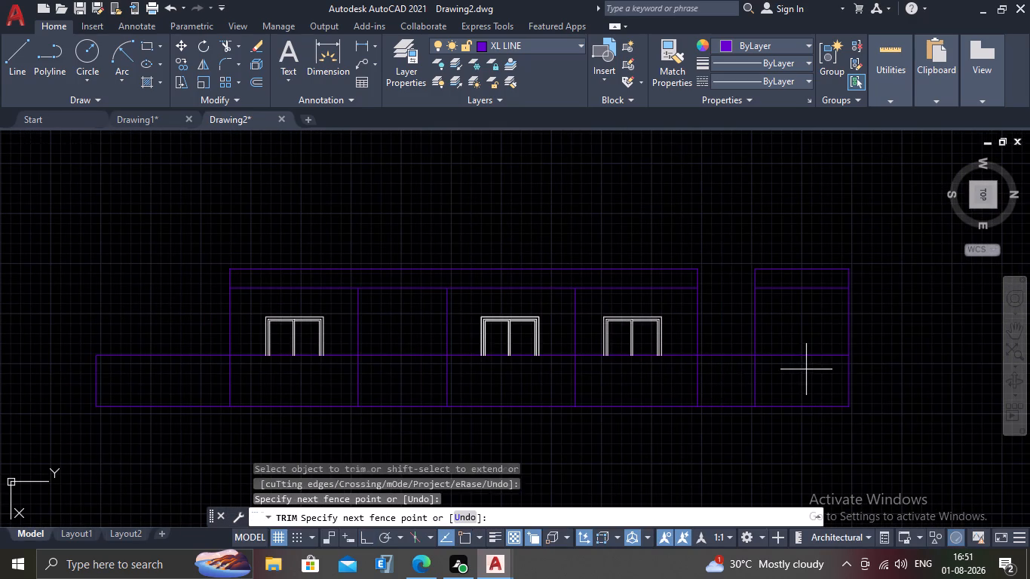
pyautogui.click(523, 381)
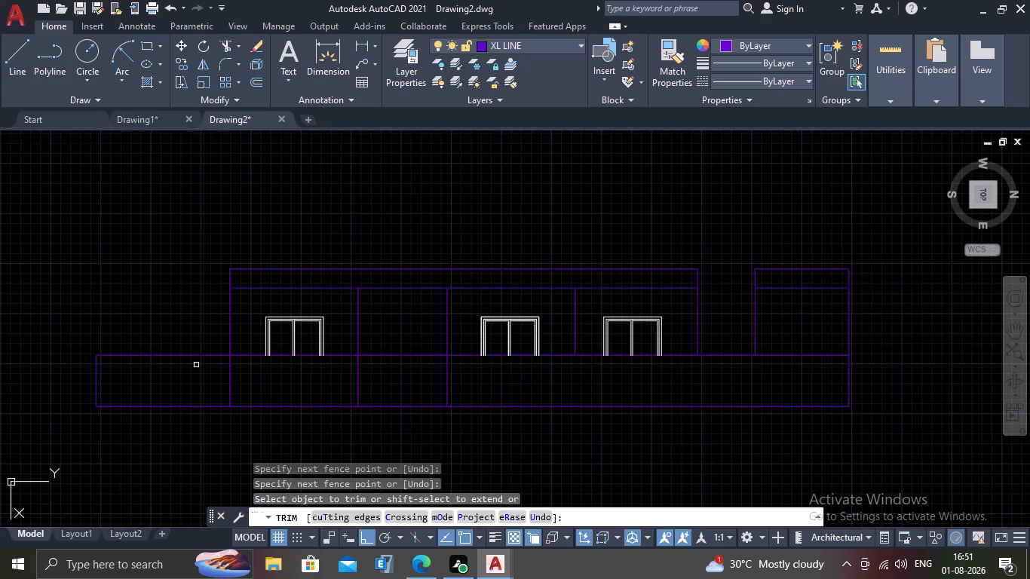
pyautogui.moveTo(189, 369); pyautogui.dragTo(217, 373)
pyautogui.click(466, 383)
pyautogui.scroll(2, 382, 308)
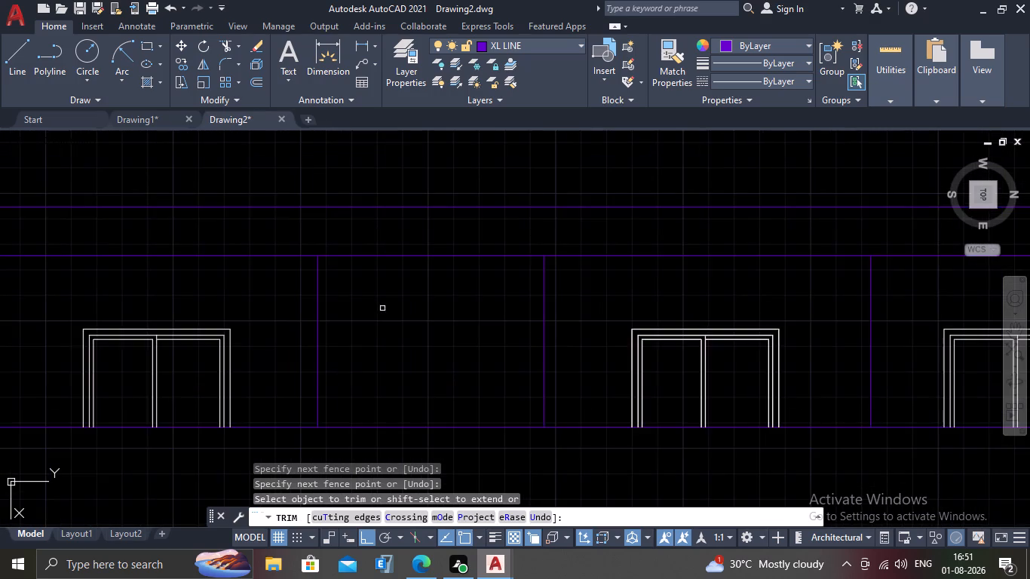
pyautogui.scroll(-2, 382, 308)
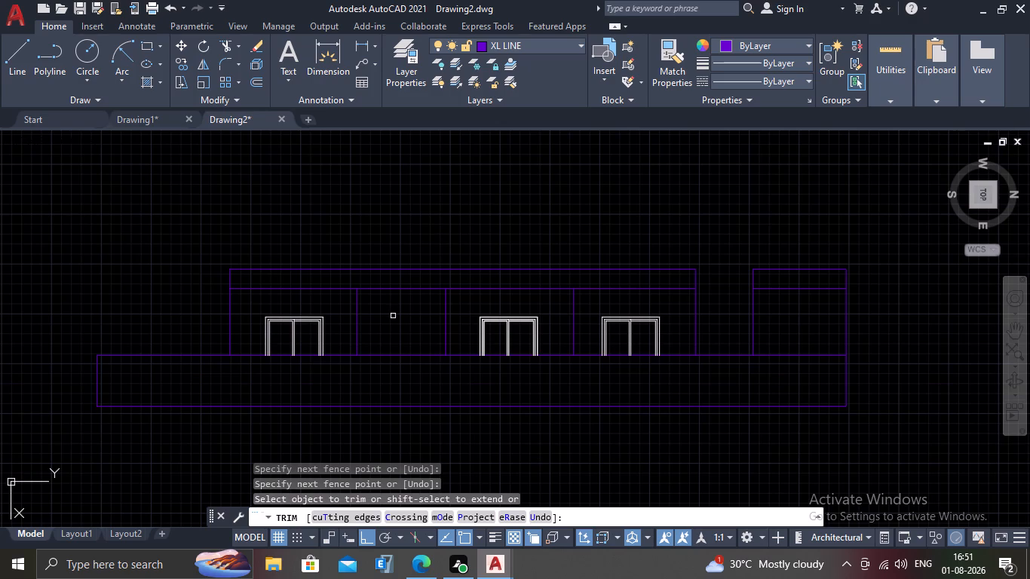
pyautogui.press('Escape')
# Extend the three inner vertical dividers of the windowed block up to its new top line.
pyautogui.scroll(1, 366, 309)
pyautogui.write('EX')
pyautogui.press('Return')
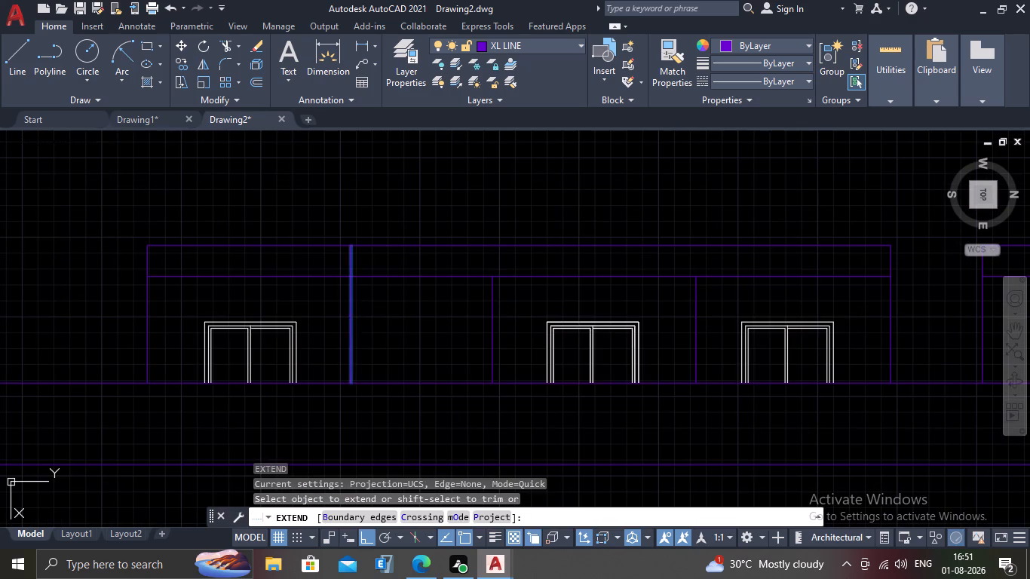
pyautogui.click(351, 323)
pyautogui.click(492, 337)
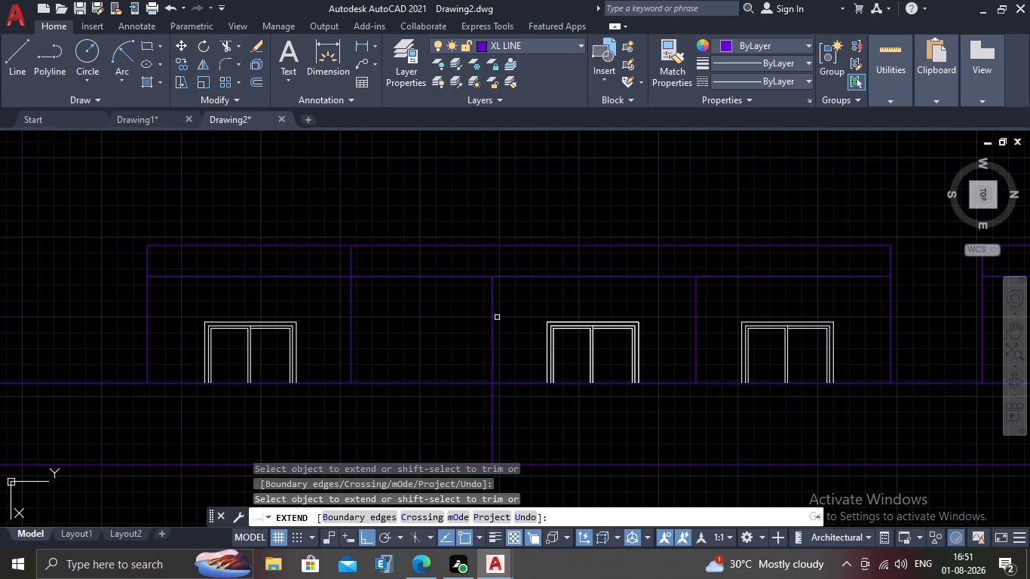
pyautogui.click(491, 295)
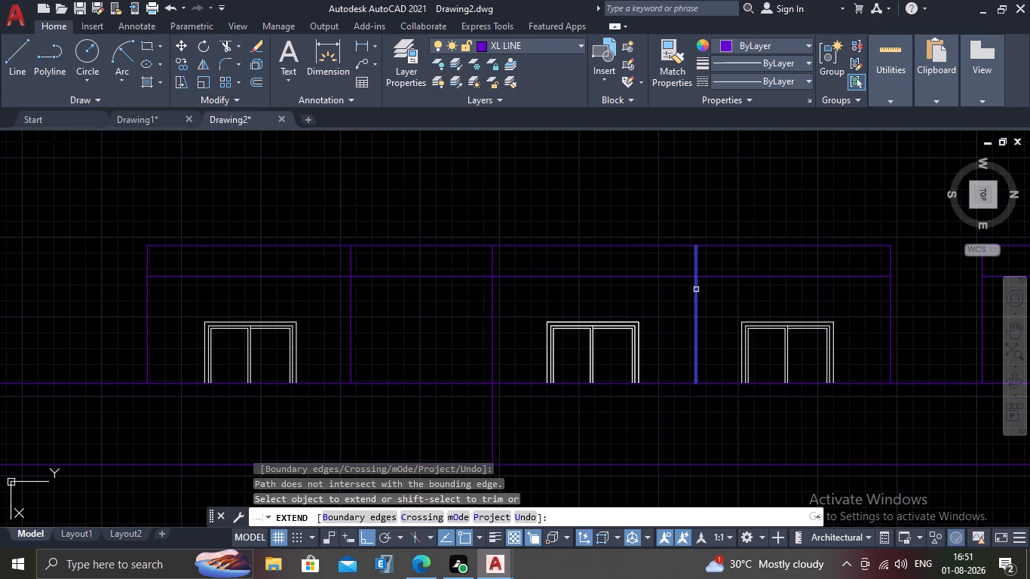
pyautogui.click(696, 289)
pyautogui.press('Escape')
# Trim off the divider segment that runs down into the base band beside the middle window.
pyautogui.write('TR')
pyautogui.press('Return')
pyautogui.click(538, 411)
pyautogui.click(469, 408)
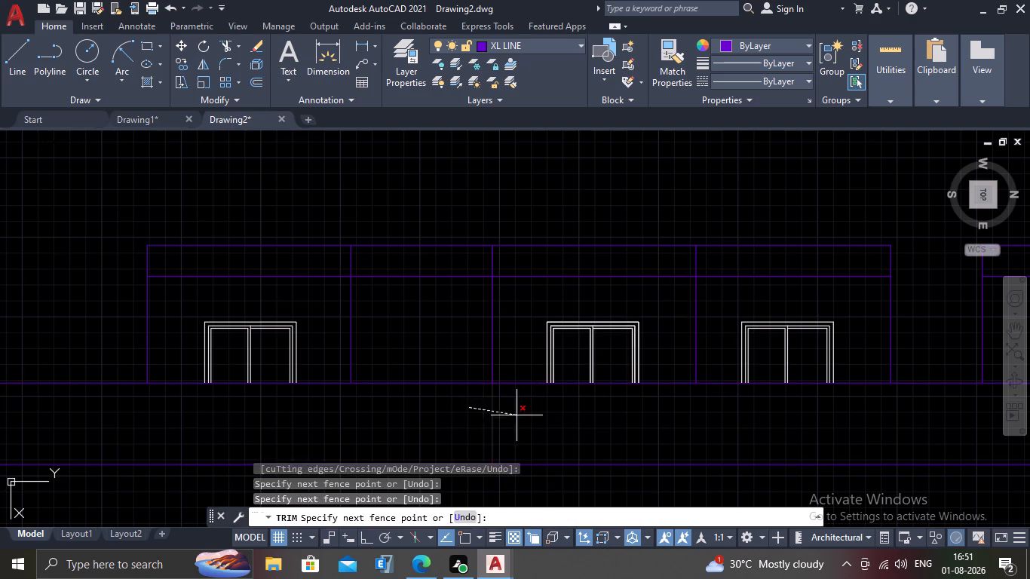
pyautogui.click(518, 416)
pyautogui.press('Escape')
# Offset the top line of the windowed block 10' upward.
pyautogui.scroll(-1, 517, 416)
pyautogui.moveTo(443, 330); pyautogui.dragTo(462, 351, button='middle')
pyautogui.scroll(2, 446, 317)
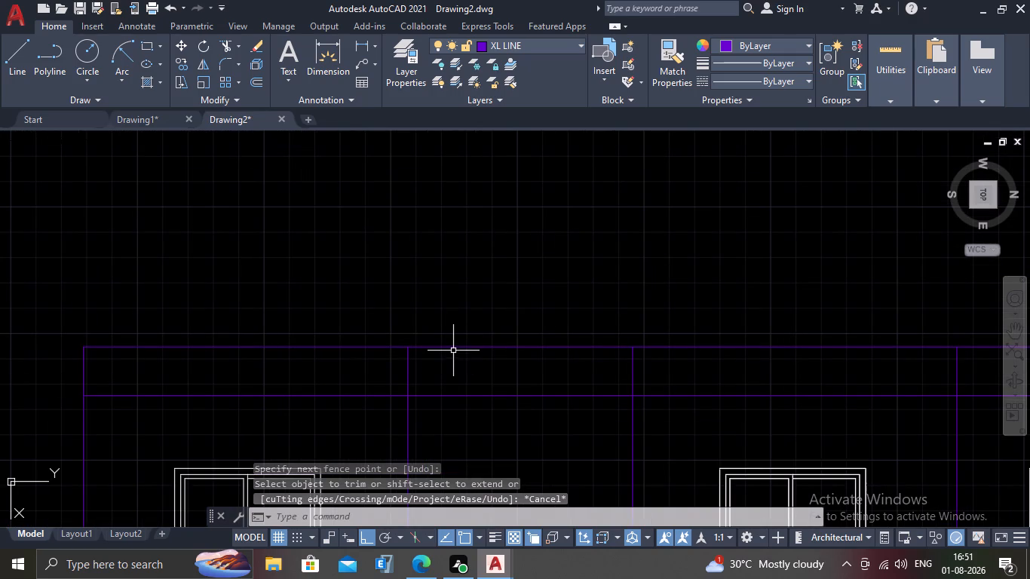
pyautogui.press('o')
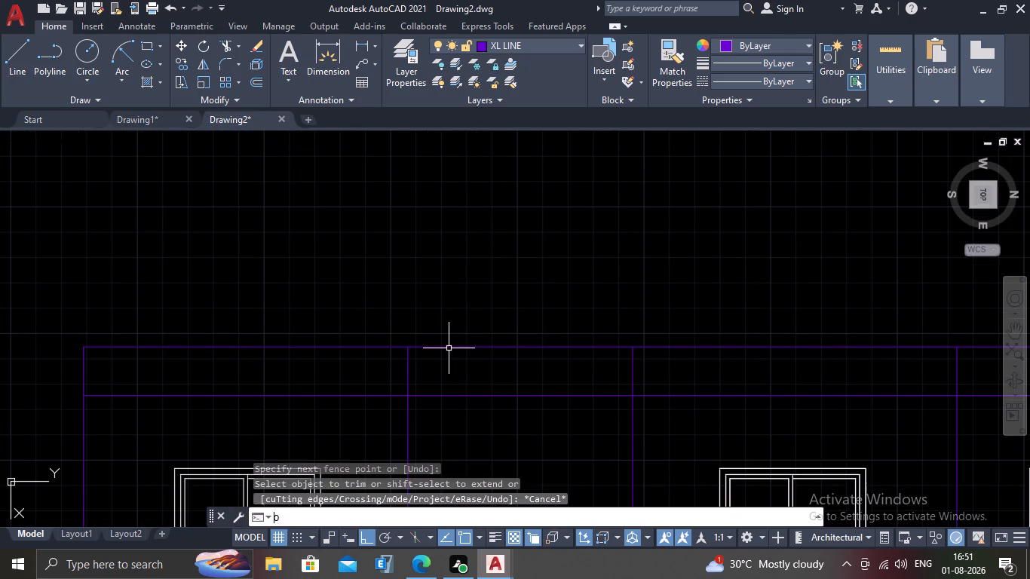
pyautogui.press('Return')
pyautogui.write("10'")
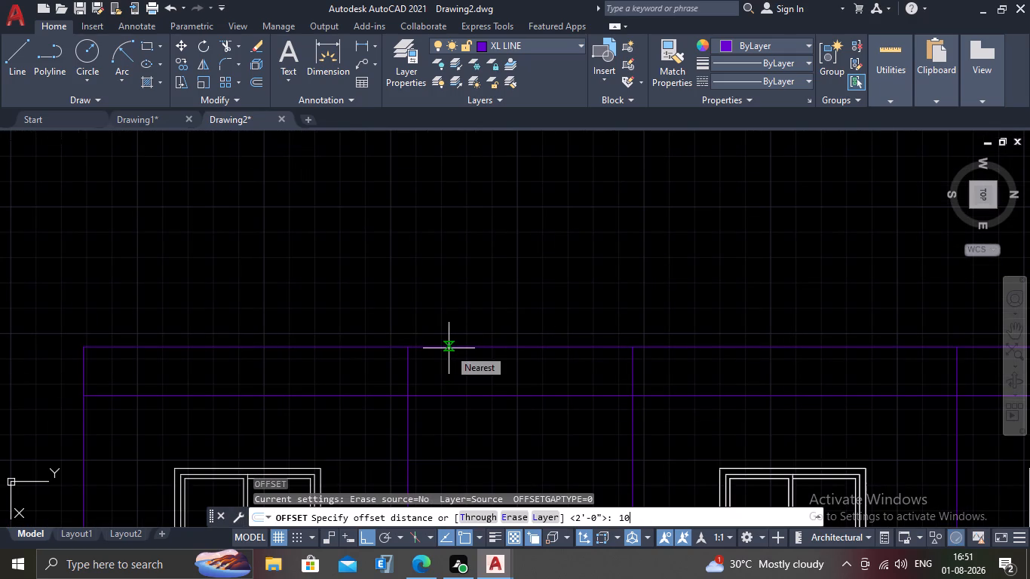
pyautogui.press('Return')
pyautogui.click(471, 348)
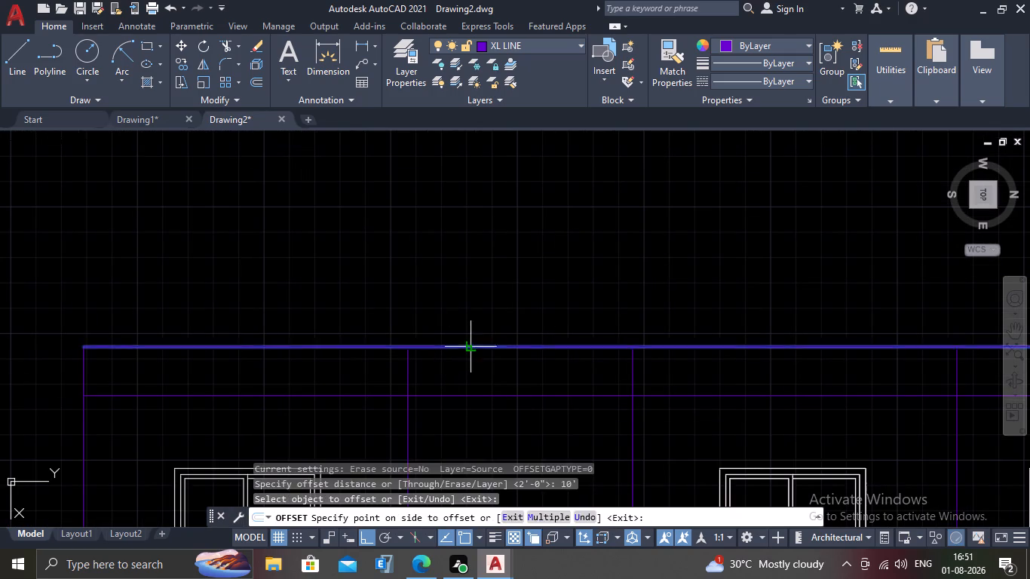
pyautogui.click(474, 257)
pyautogui.scroll(-2, 480, 311)
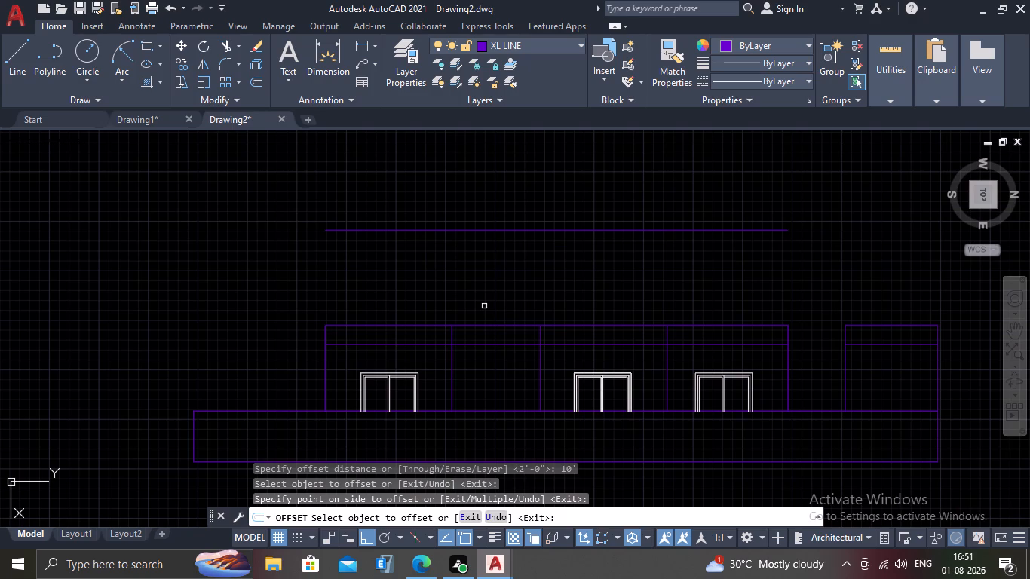
pyautogui.press('Escape')
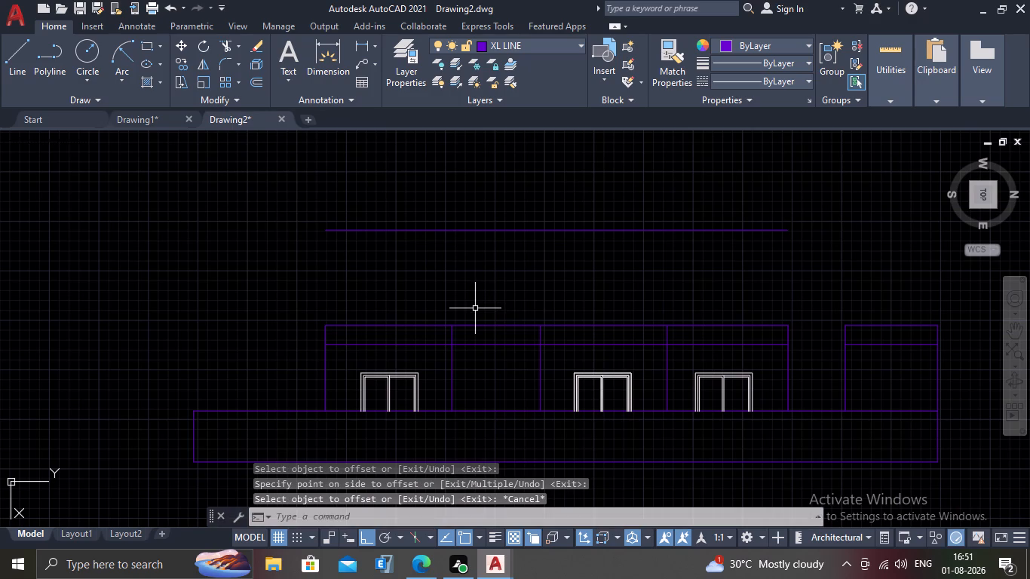
# Extend the two vertical lines of the windowless bay up to the line offset 10' above the roof.
pyautogui.write('EC')
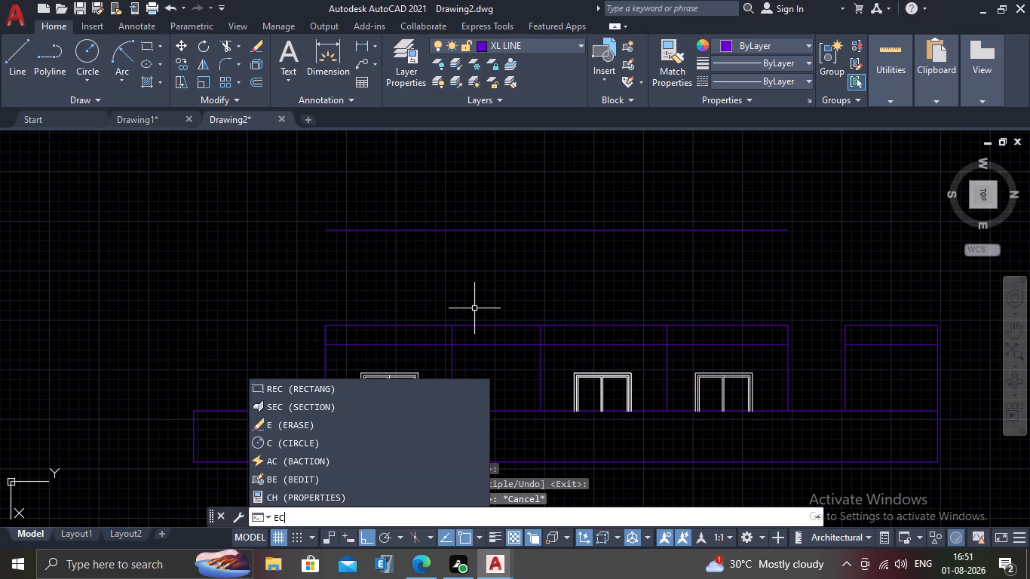
pyautogui.press('BackSpace')
pyautogui.press('x')
pyautogui.press('Return')
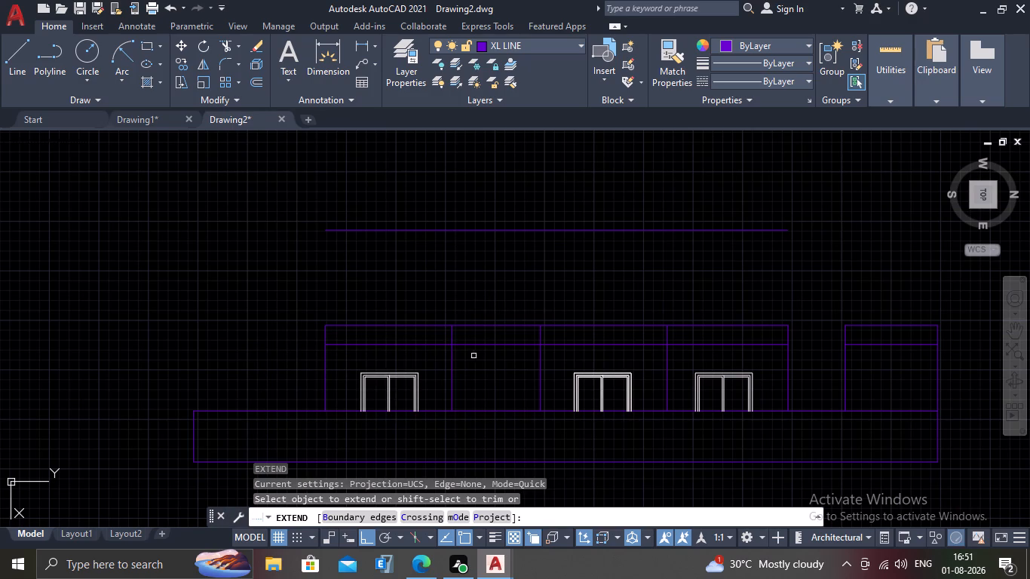
pyautogui.click(452, 335)
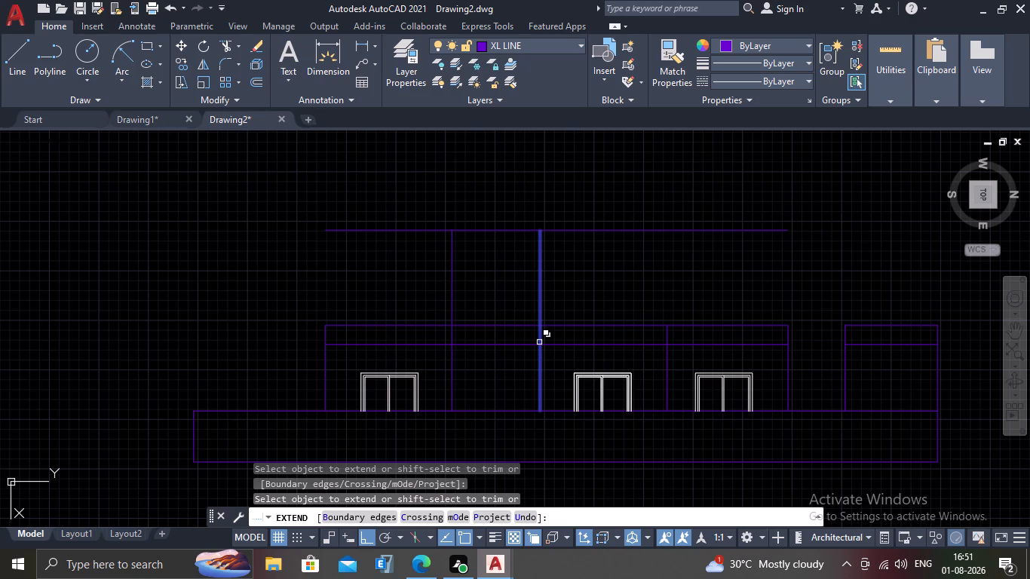
pyautogui.click(539, 342)
pyautogui.press('Escape')
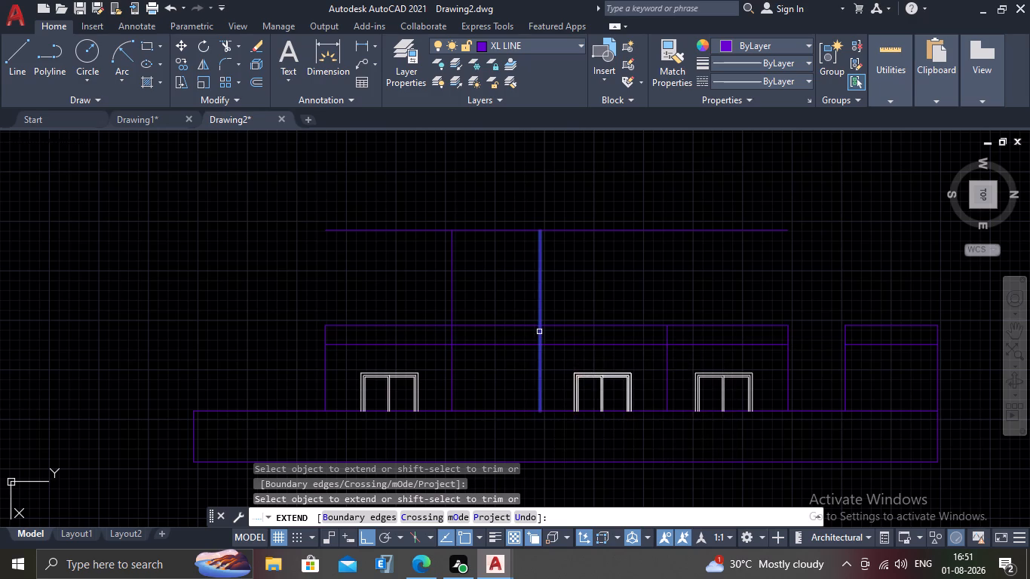
pyautogui.click(539, 332)
pyautogui.press('Escape')
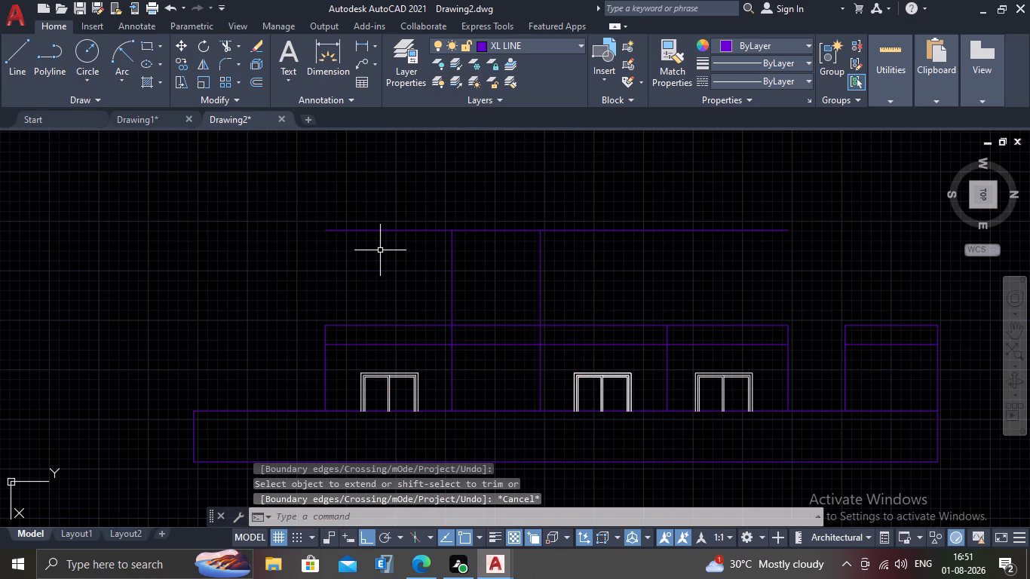
# Trim the uppermost line on both sides of the raised bay so it only spans between the two tall verticals.
pyautogui.write('TR')
pyautogui.press('Return')
pyautogui.click(370, 219)
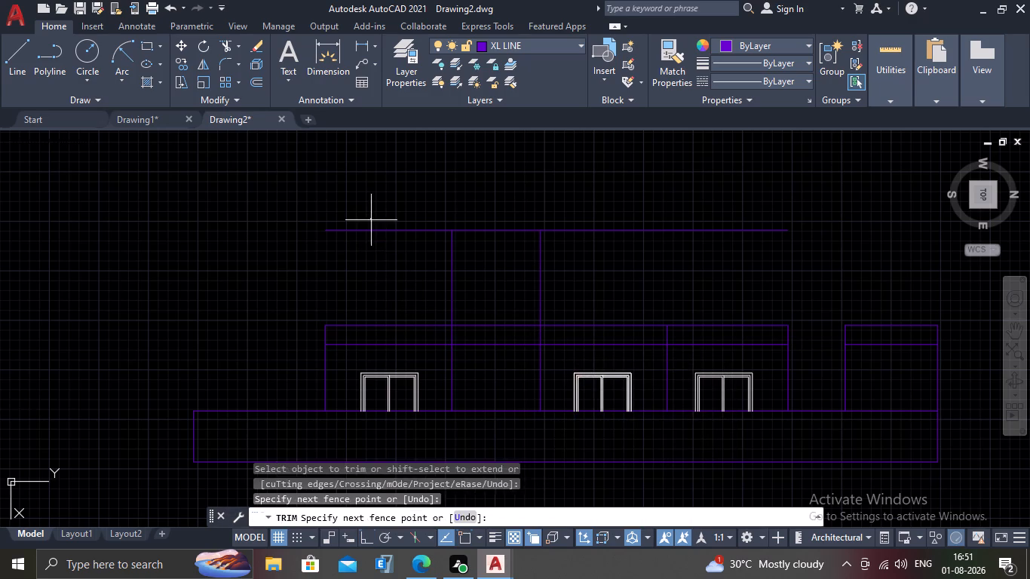
pyautogui.click(382, 284)
pyautogui.click(629, 202)
pyautogui.click(622, 256)
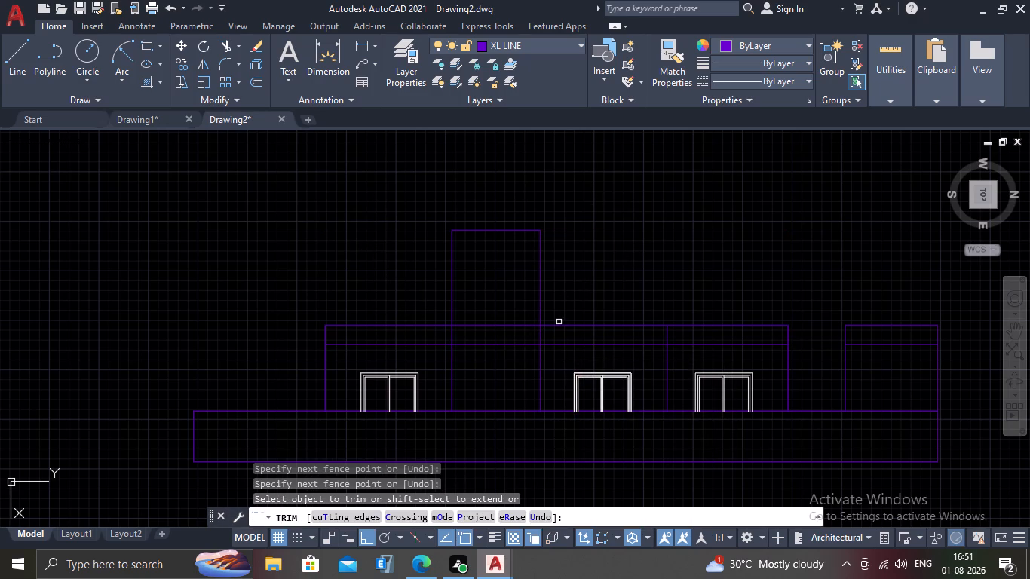
# Trim the two horizontal roof lines out of the interior of the tall windowless bay.
pyautogui.scroll(1, 463, 350)
pyautogui.click(486, 277)
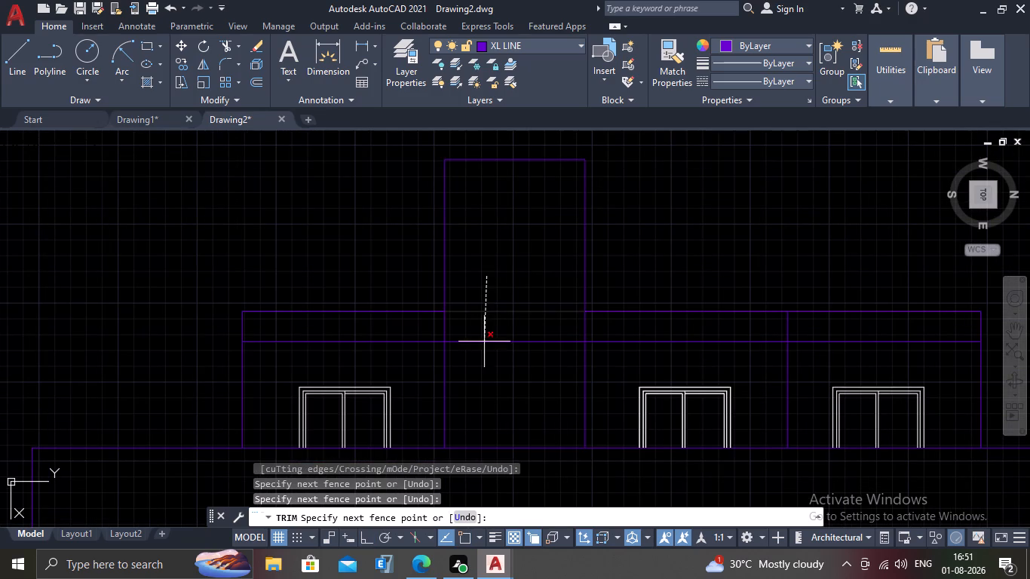
pyautogui.click(484, 370)
pyautogui.press('Escape')
pyautogui.scroll(-3, 492, 374)
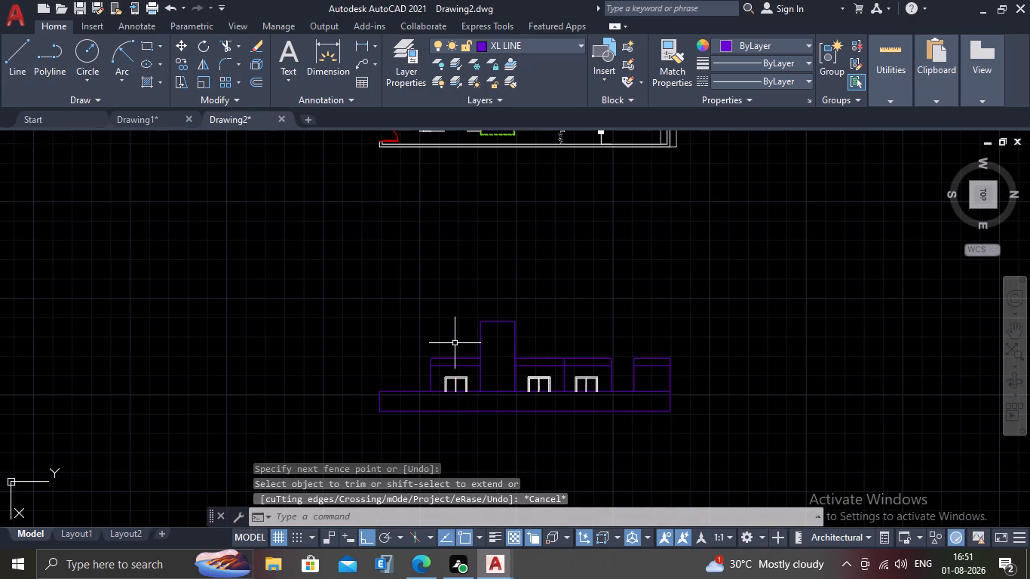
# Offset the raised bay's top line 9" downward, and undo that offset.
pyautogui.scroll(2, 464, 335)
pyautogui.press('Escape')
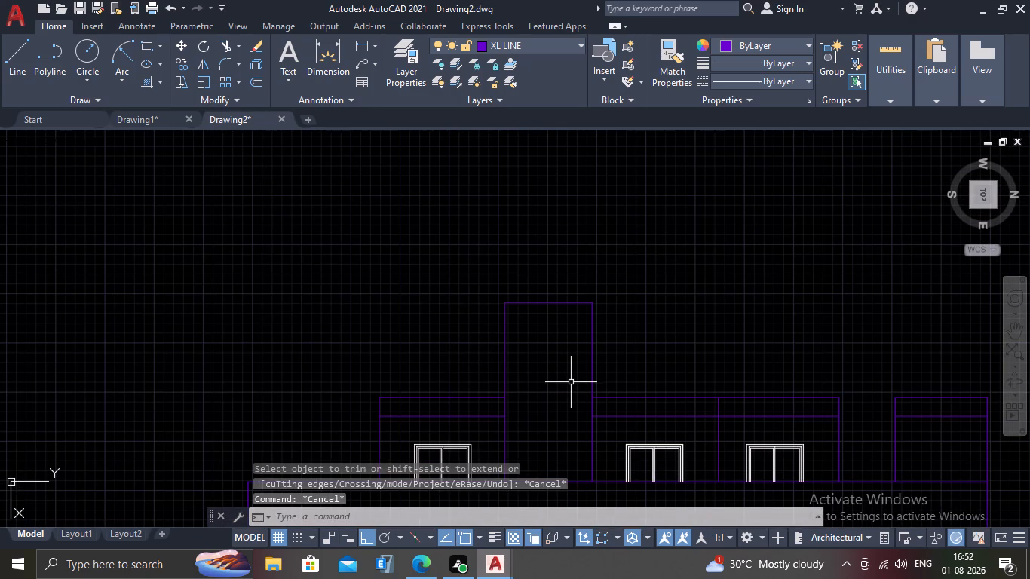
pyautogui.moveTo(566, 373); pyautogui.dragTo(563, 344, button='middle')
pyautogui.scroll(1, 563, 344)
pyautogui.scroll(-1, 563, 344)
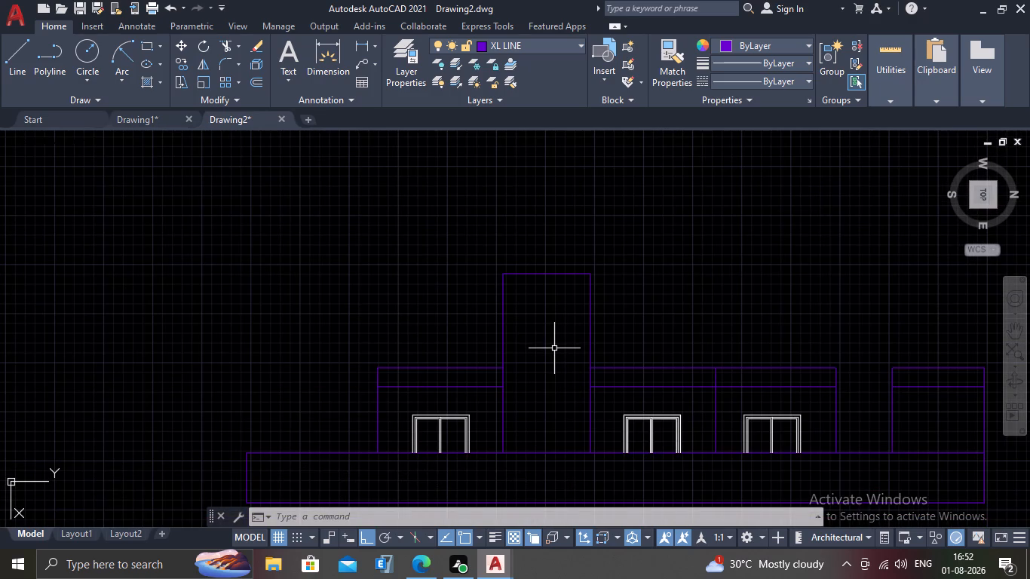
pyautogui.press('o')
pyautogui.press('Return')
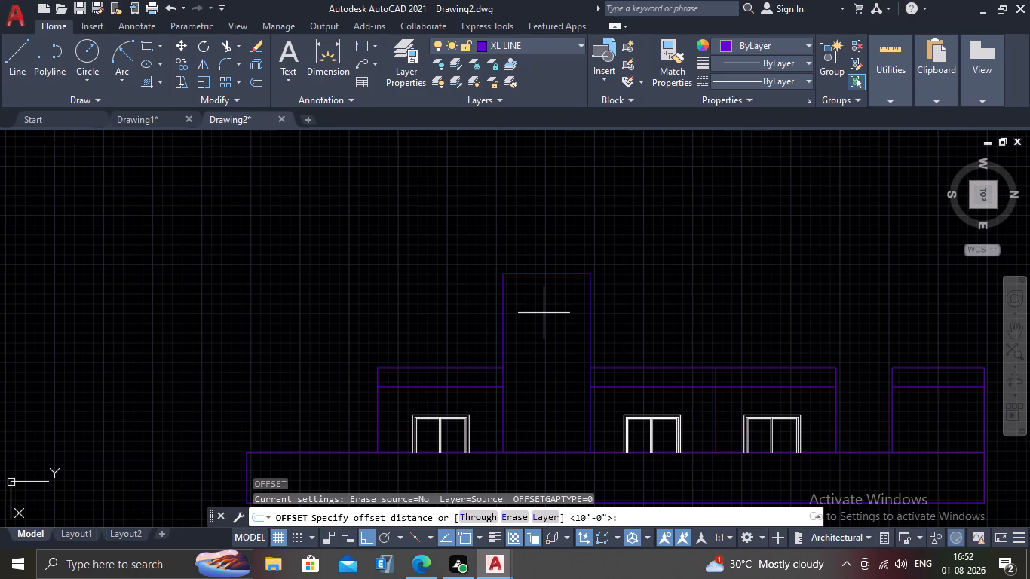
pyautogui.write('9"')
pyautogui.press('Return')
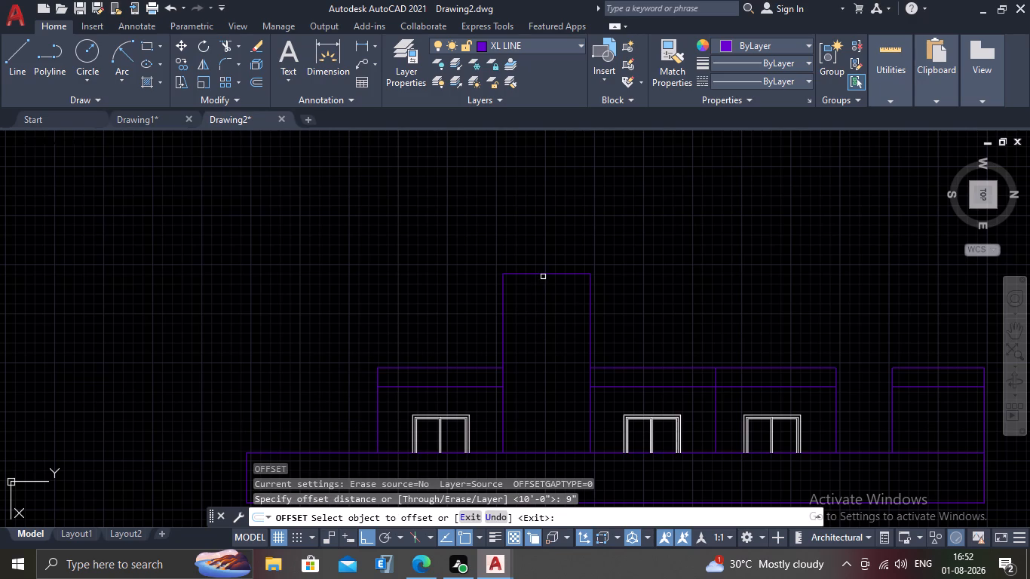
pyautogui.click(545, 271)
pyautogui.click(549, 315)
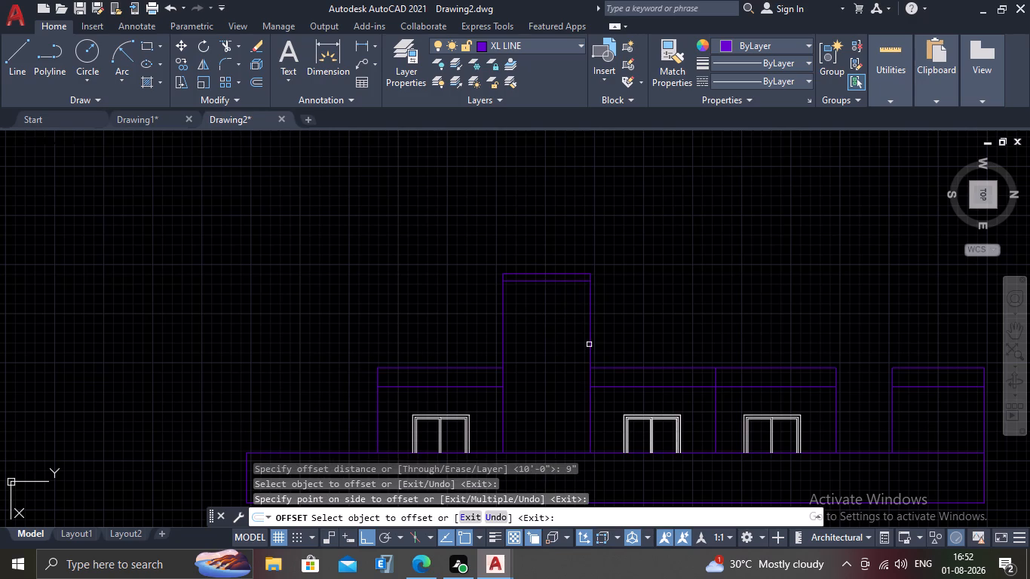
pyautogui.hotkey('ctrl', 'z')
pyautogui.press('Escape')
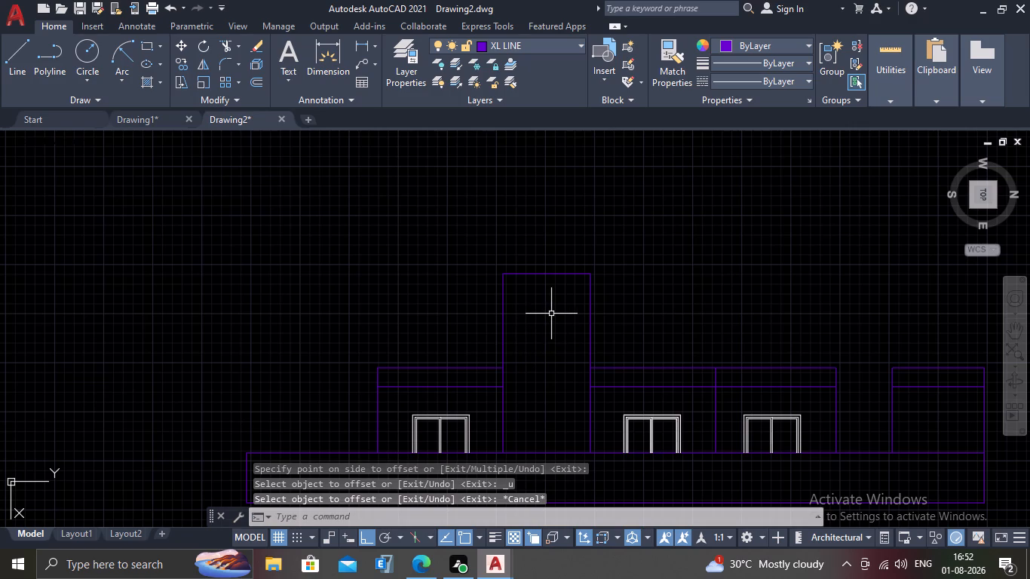
# Offset the top line and both vertical sides of the raised bay 6" inward to form a frame.
pyautogui.press('o')
pyautogui.press('Return')
pyautogui.write('6"')
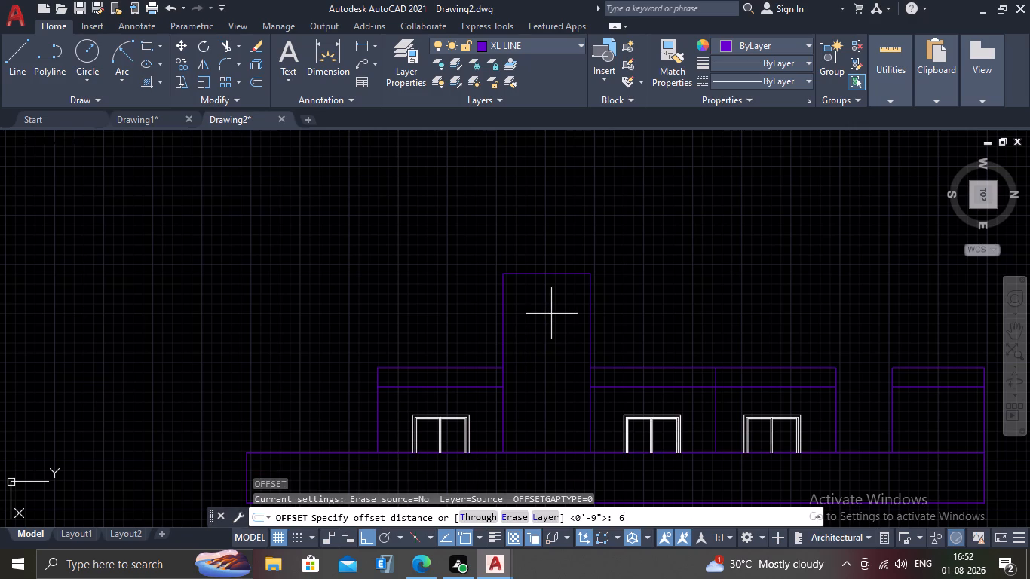
pyautogui.press('Return')
pyautogui.scroll(2, 551, 293)
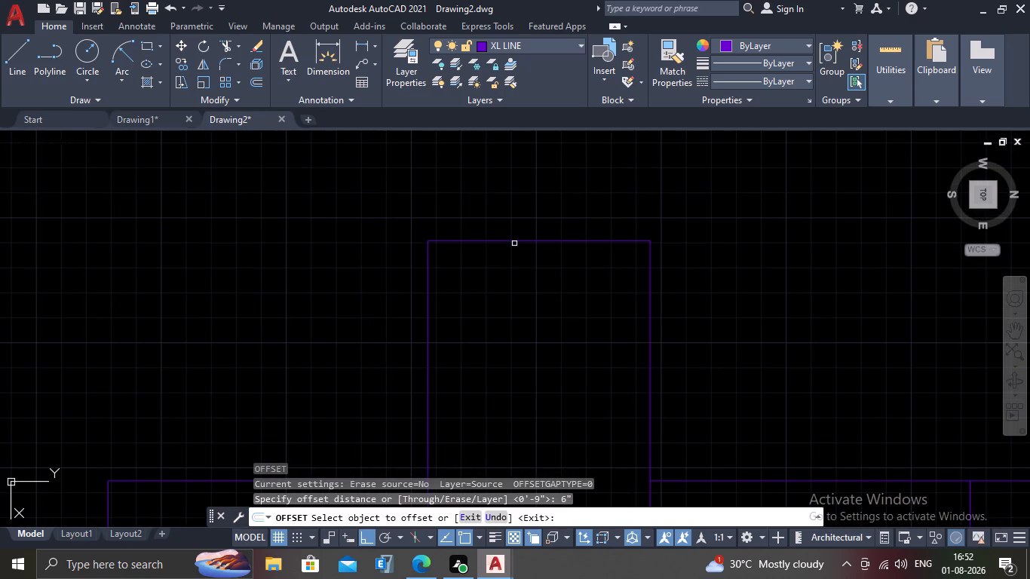
pyautogui.click(514, 244)
pyautogui.click(513, 239)
pyautogui.click(510, 284)
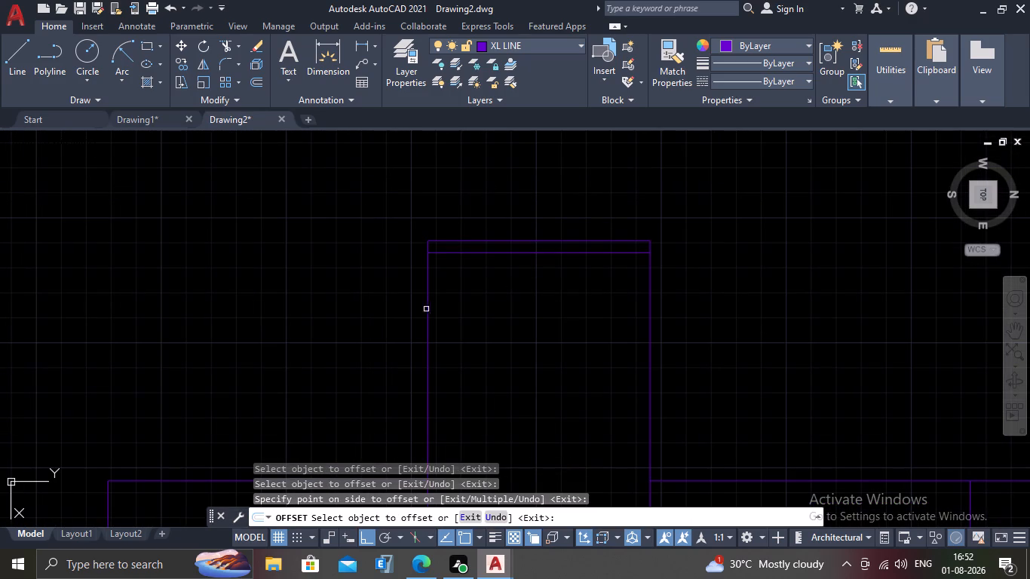
pyautogui.click(429, 315)
pyautogui.click(489, 323)
pyautogui.scroll(-2, 491, 325)
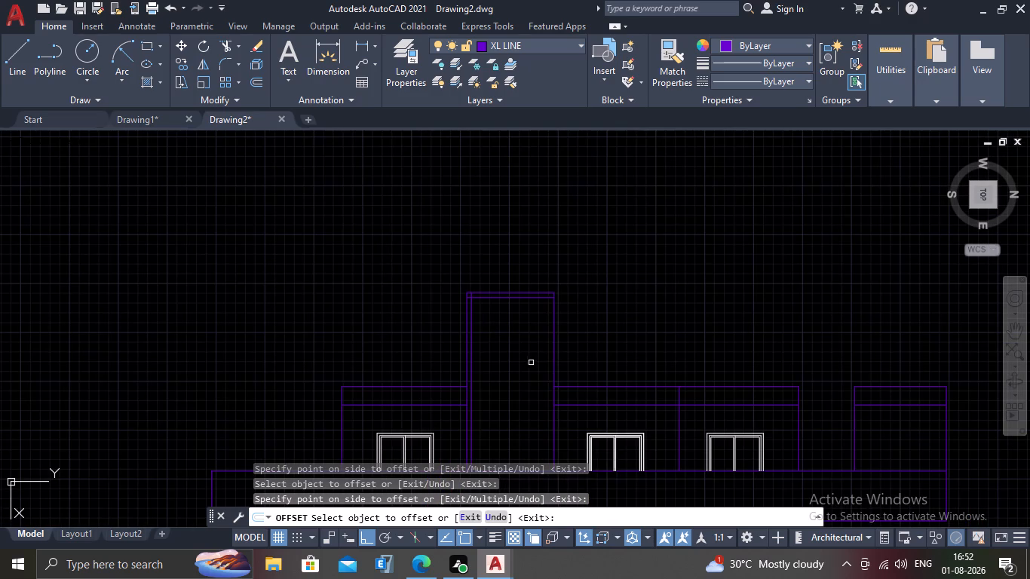
pyautogui.click(553, 351)
pyautogui.click(527, 357)
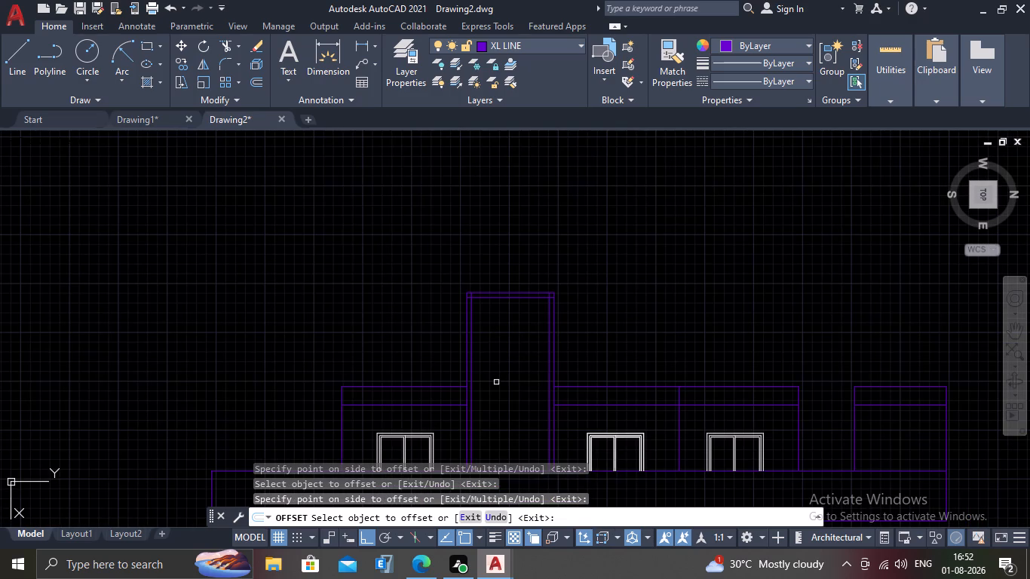
pyautogui.press('Escape')
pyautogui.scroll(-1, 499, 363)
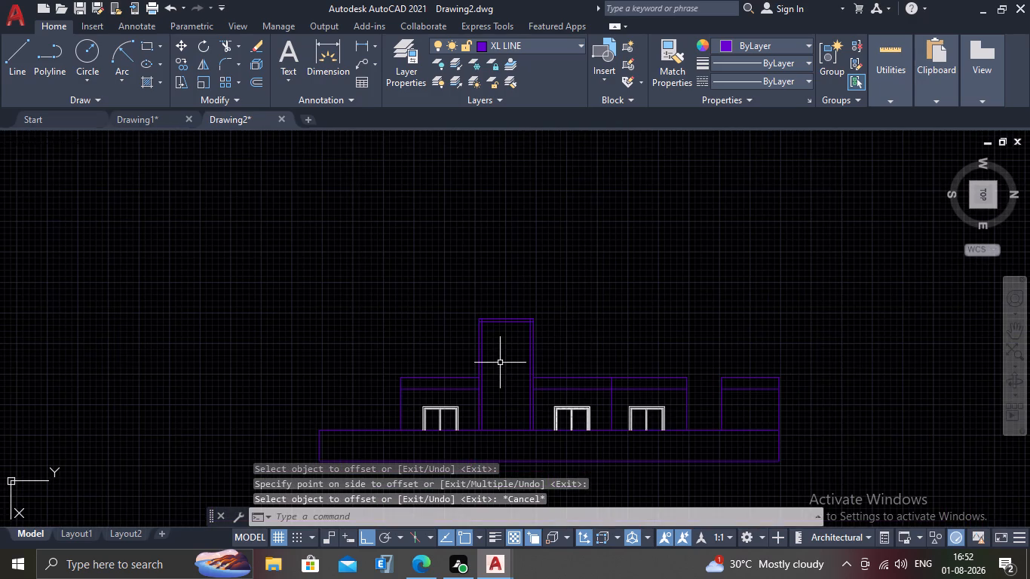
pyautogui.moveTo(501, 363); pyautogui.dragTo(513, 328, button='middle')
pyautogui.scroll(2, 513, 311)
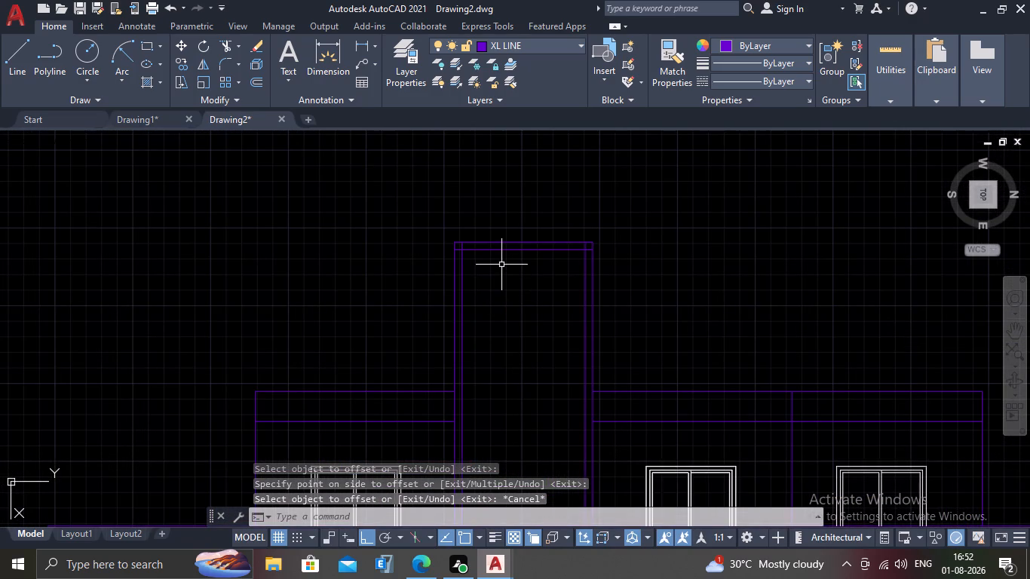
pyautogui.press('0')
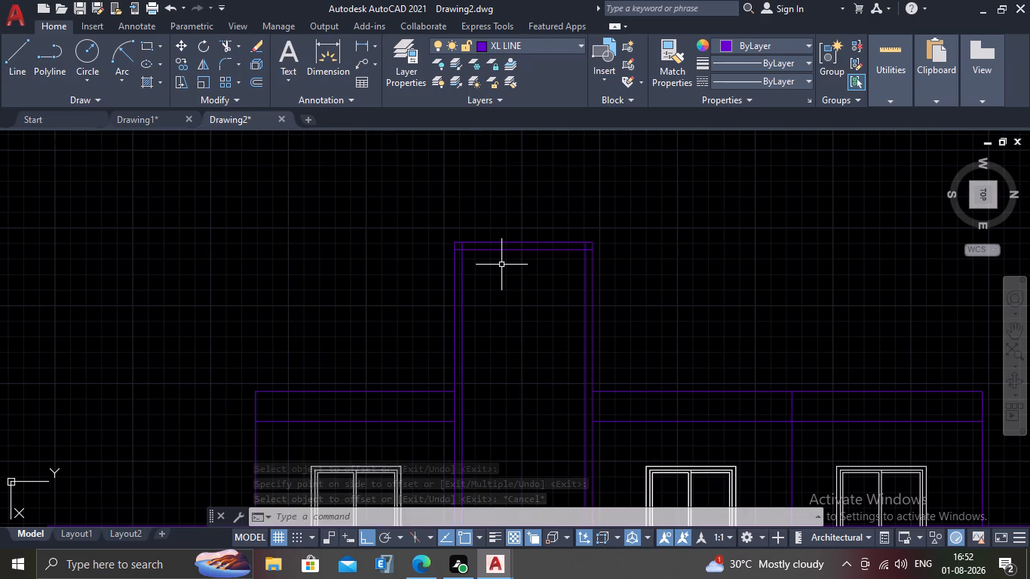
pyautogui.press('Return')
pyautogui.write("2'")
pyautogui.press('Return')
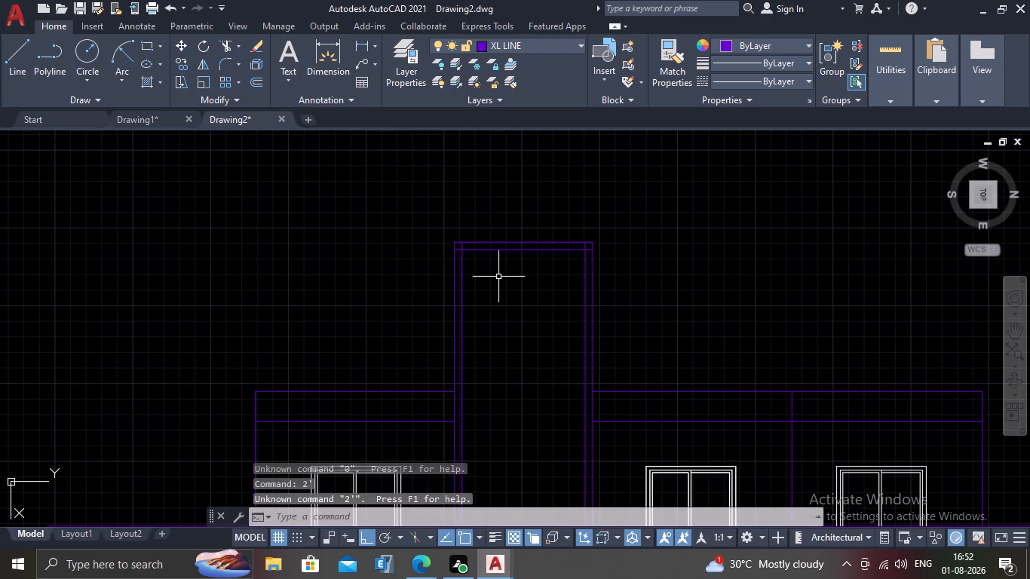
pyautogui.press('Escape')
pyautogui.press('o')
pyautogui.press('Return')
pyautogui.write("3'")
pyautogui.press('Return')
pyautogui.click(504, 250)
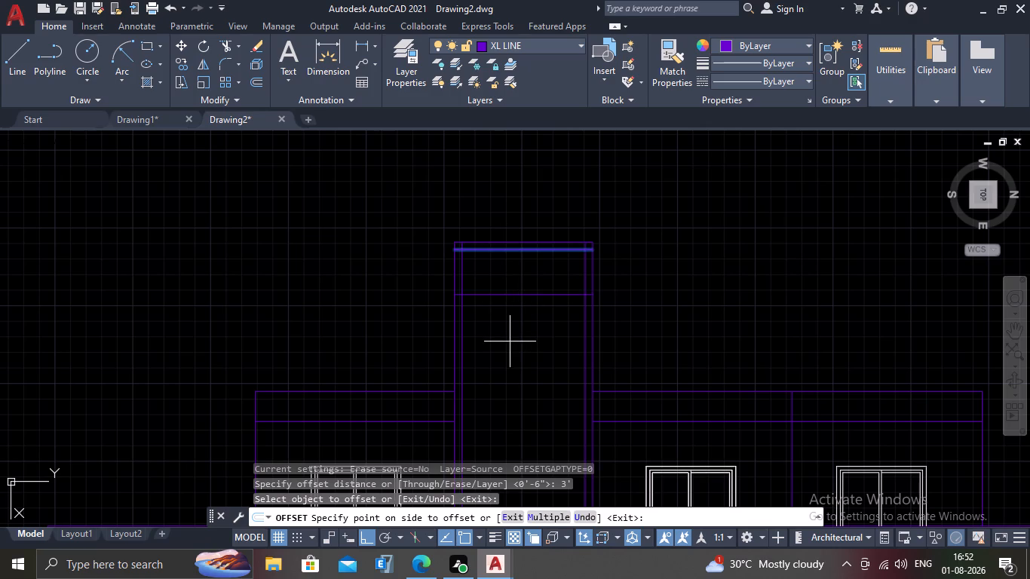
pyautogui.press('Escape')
# Offset the frame's inner top line downward three times in succession at 5' spacing to divide the raised bay.
pyautogui.scroll(-1, 501, 341)
pyautogui.moveTo(507, 342); pyautogui.dragTo(503, 320, button='middle')
pyautogui.press('o')
pyautogui.press('Return')
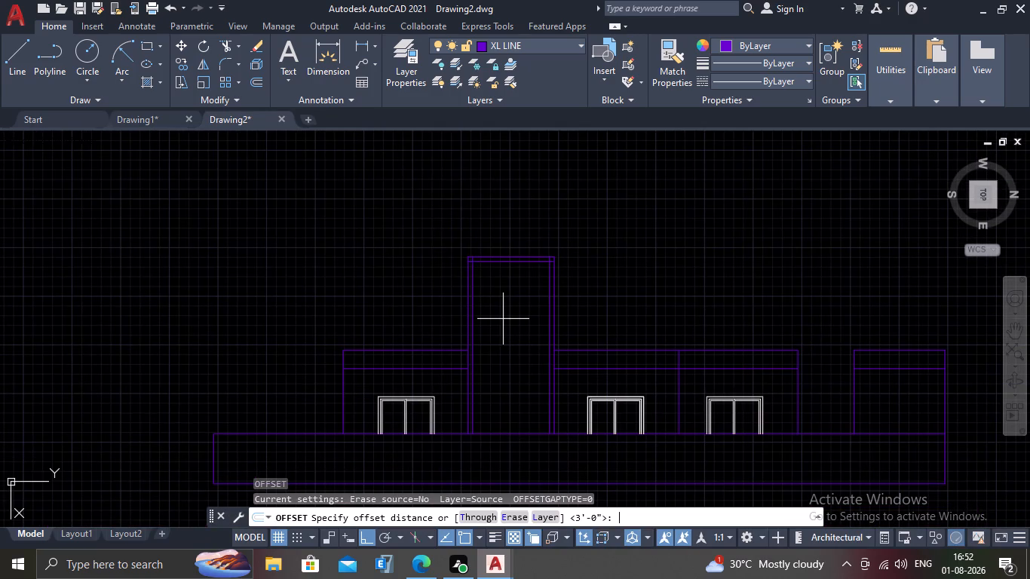
pyautogui.write("5'")
pyautogui.press('Return')
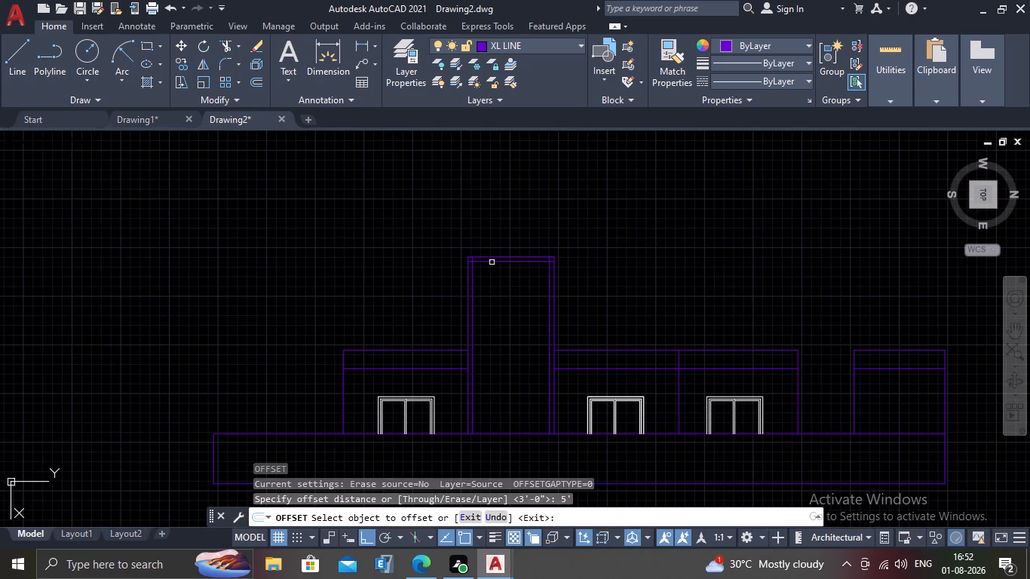
pyautogui.click(492, 262)
pyautogui.click(513, 351)
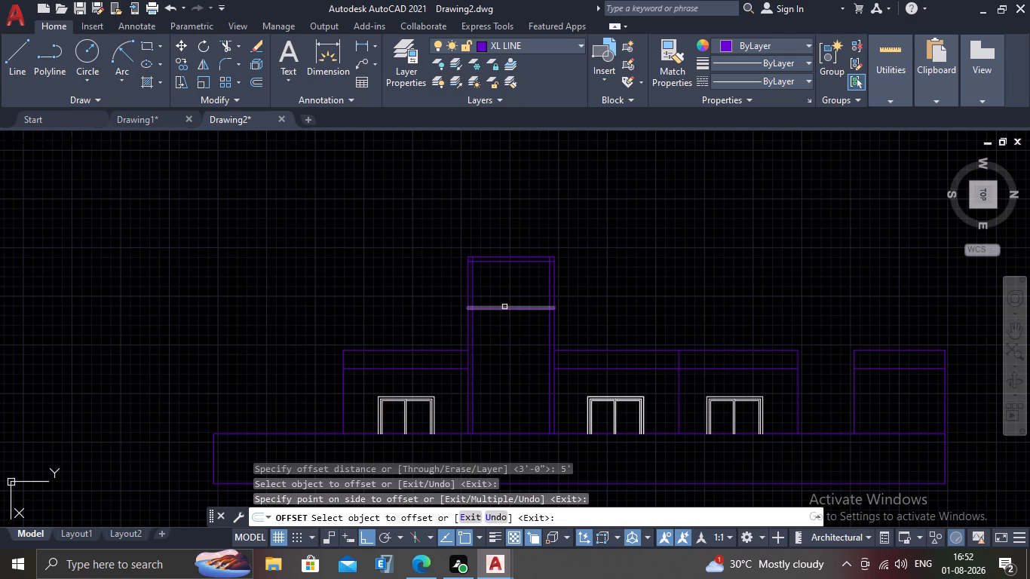
pyautogui.click(504, 307)
pyautogui.click(517, 348)
pyautogui.click(511, 356)
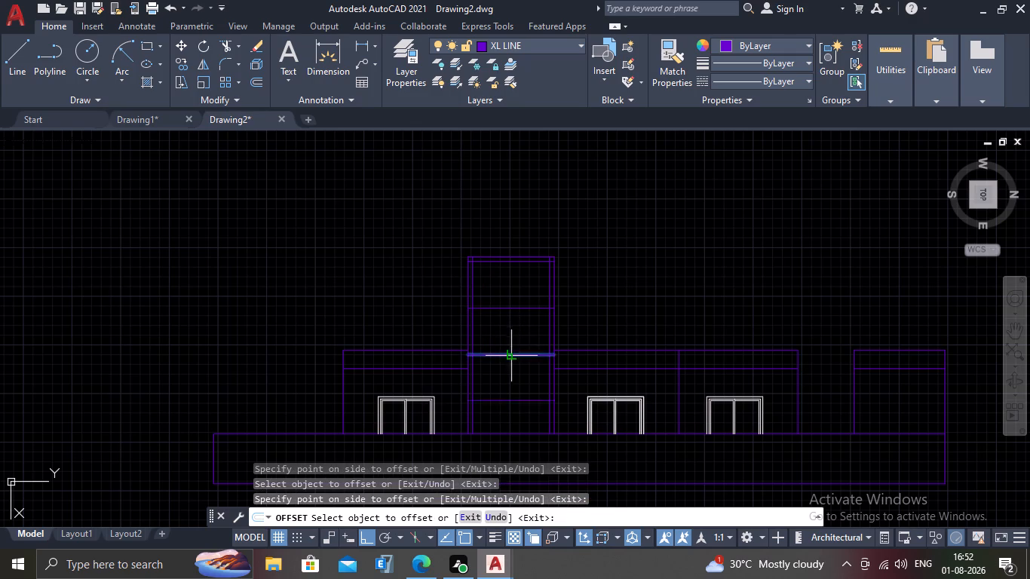
pyautogui.click(517, 411)
pyautogui.press('Escape')
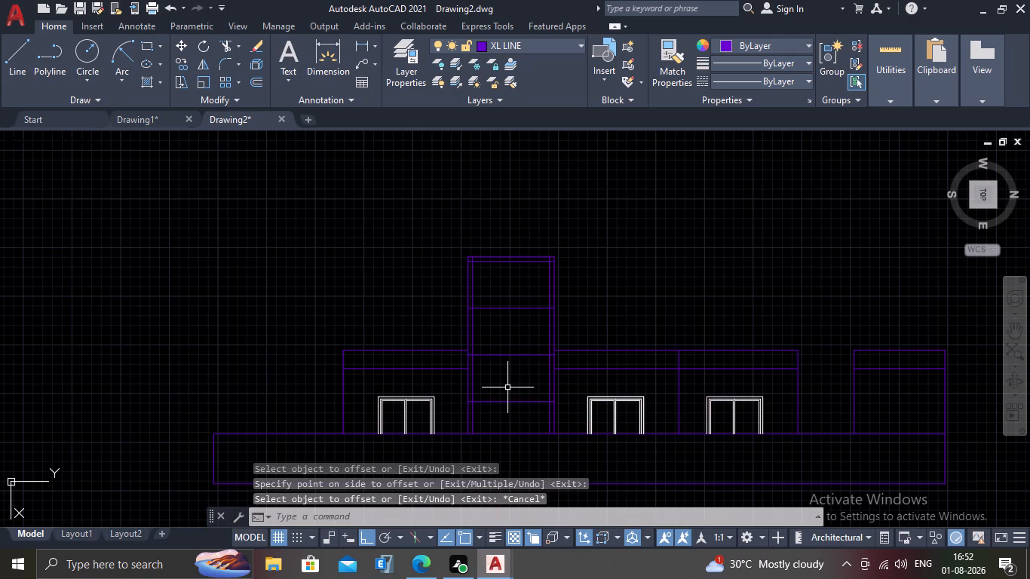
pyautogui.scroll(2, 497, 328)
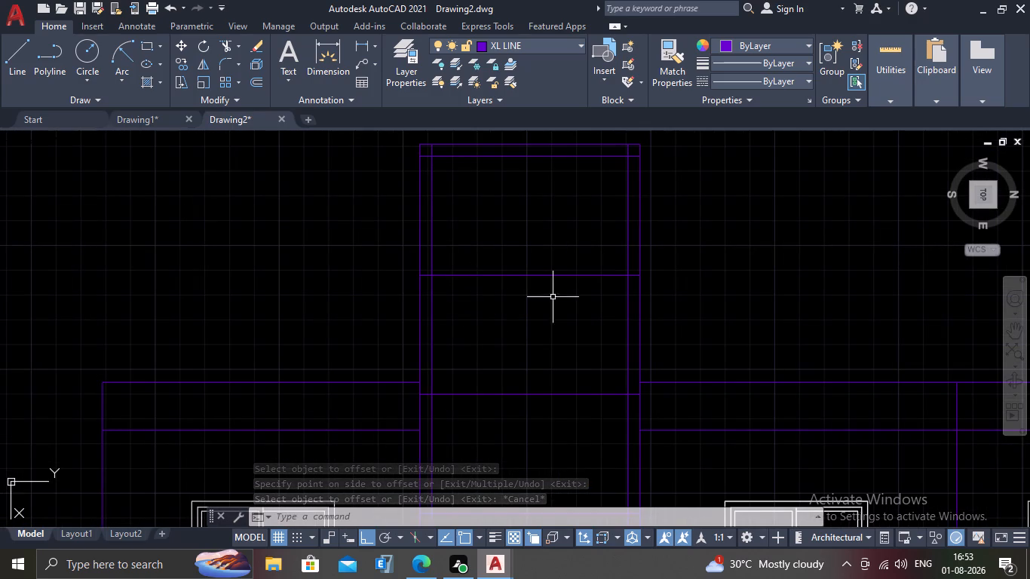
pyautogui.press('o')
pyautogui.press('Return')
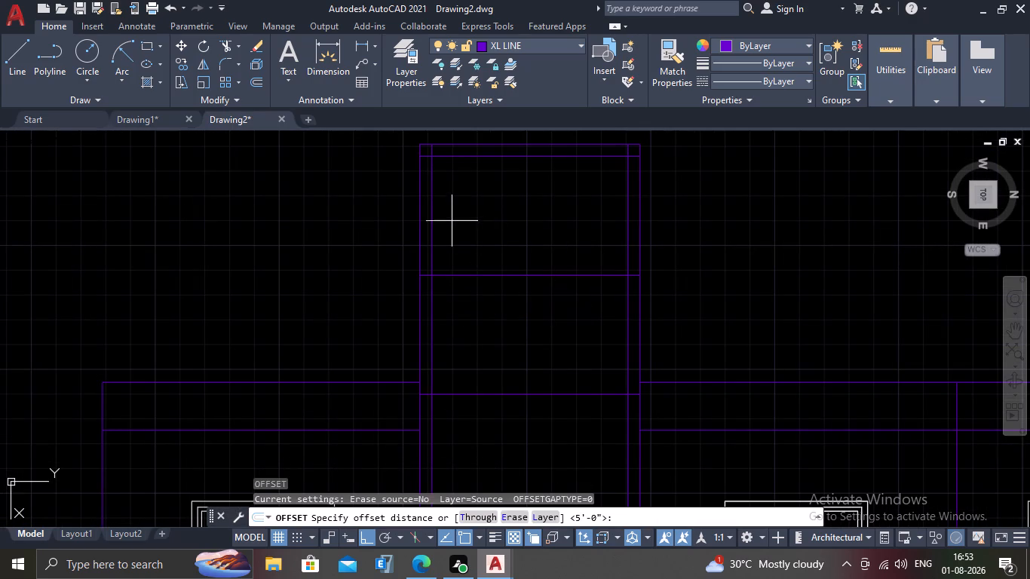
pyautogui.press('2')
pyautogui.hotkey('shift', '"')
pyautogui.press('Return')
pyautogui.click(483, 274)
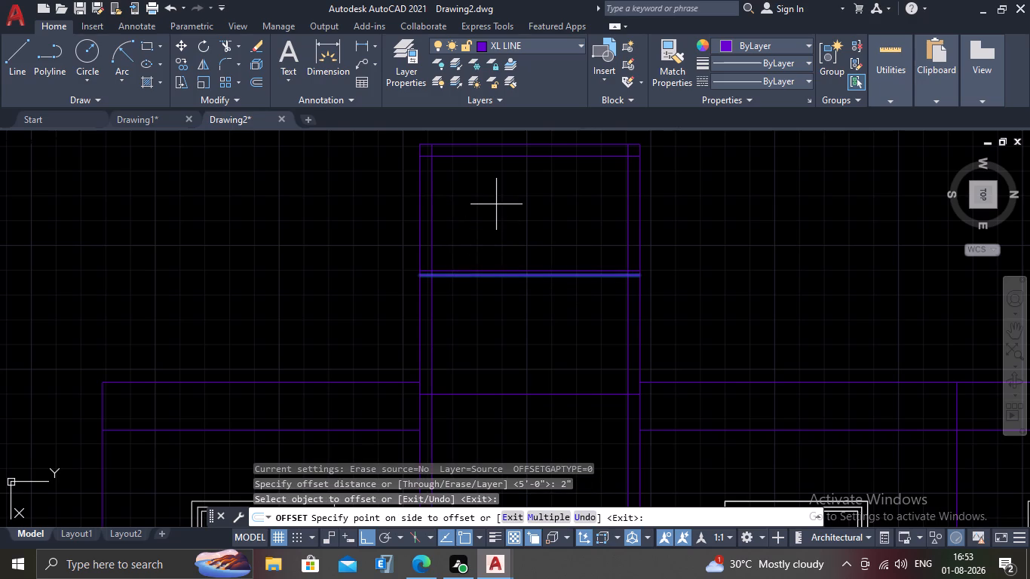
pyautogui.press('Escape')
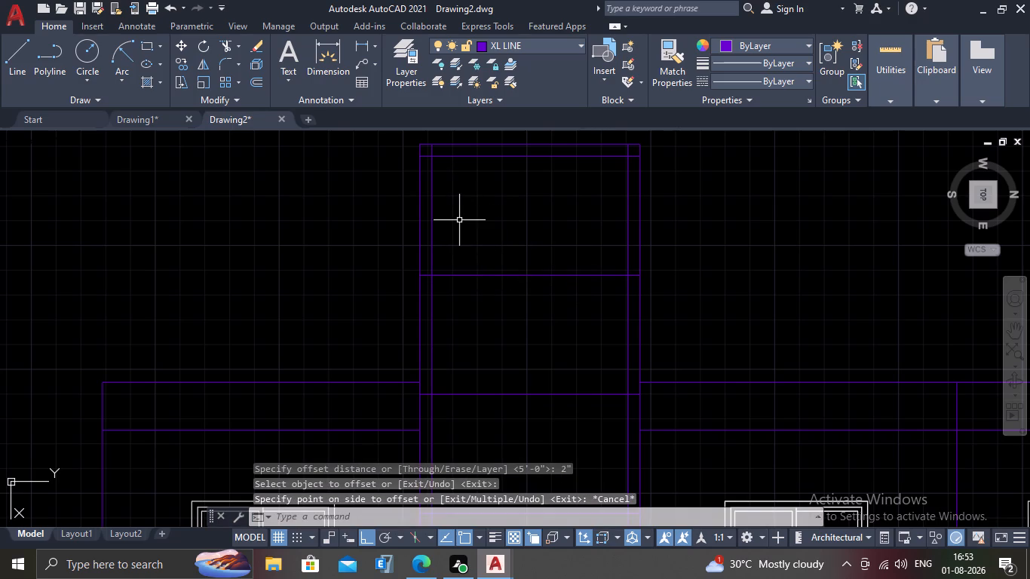
# Offset the uppermost horizontal divider line in the raised bay 6" upward.
pyautogui.press('o')
pyautogui.press('Return')
pyautogui.write('6"')
pyautogui.press('Return')
pyautogui.click(494, 274)
pyautogui.click(507, 234)
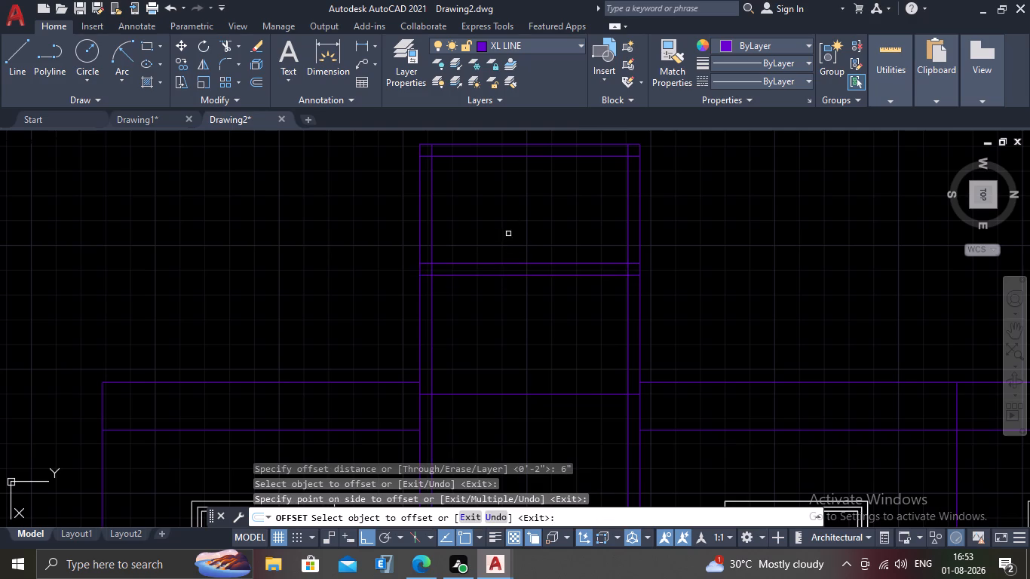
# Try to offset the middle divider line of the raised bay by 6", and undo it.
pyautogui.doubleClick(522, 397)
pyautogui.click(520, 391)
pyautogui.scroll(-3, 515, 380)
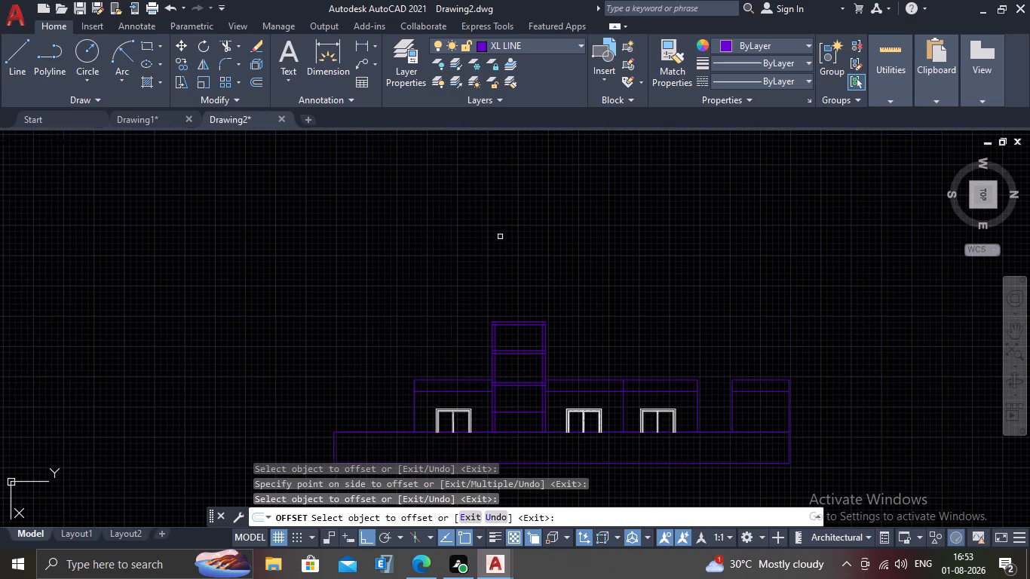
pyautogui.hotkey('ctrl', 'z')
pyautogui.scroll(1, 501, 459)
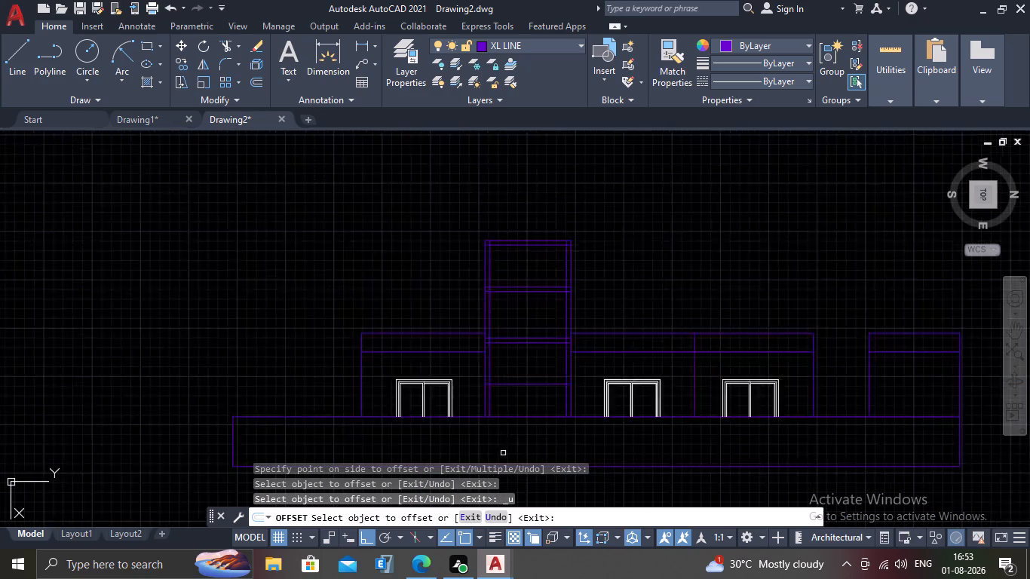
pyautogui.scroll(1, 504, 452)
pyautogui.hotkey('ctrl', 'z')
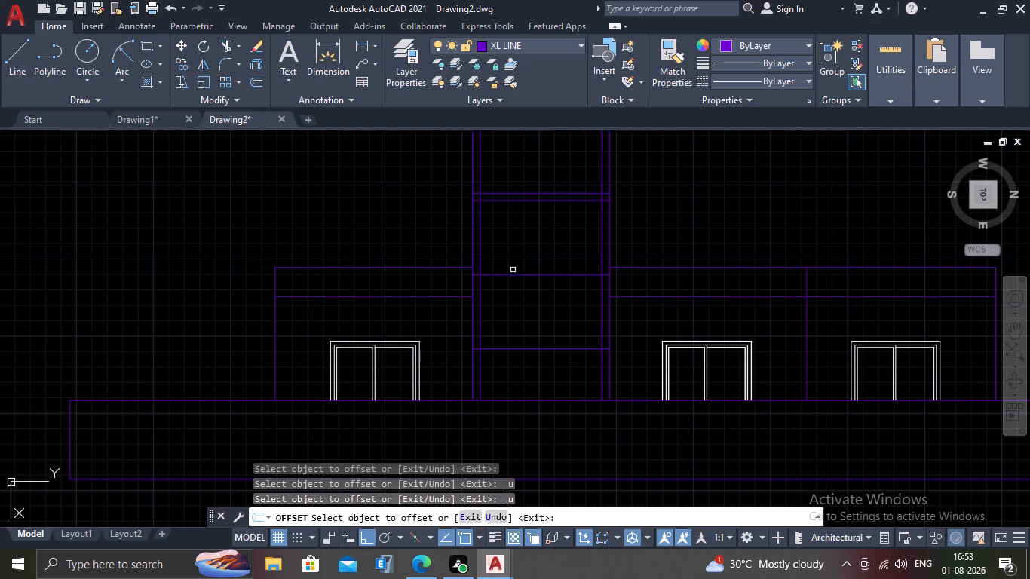
# Offset the middle and lowest divider lines of the raised bay 6" upward.
pyautogui.click(515, 274)
pyautogui.click(537, 247)
pyautogui.click(535, 348)
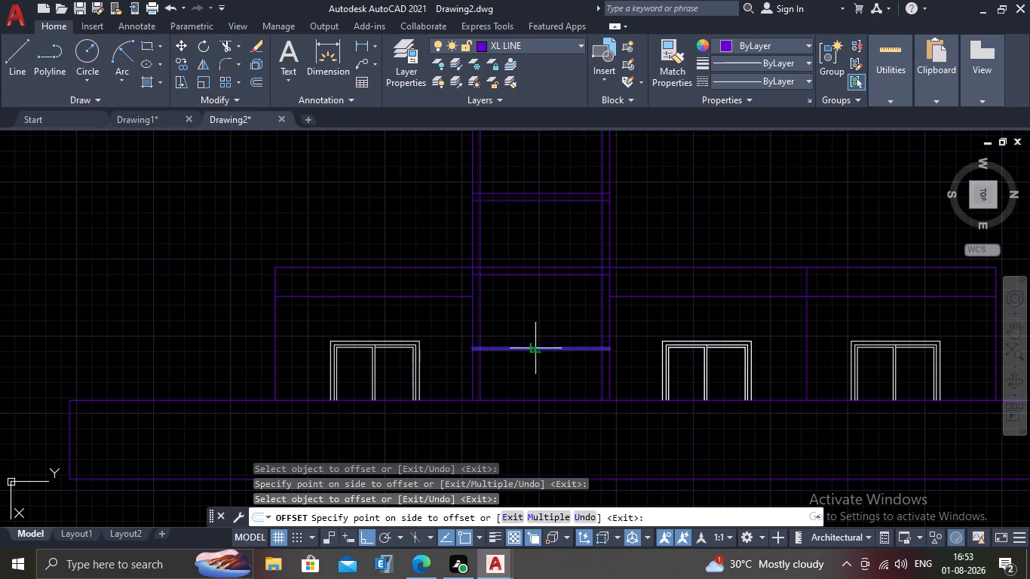
pyautogui.click(543, 319)
pyautogui.press('Escape')
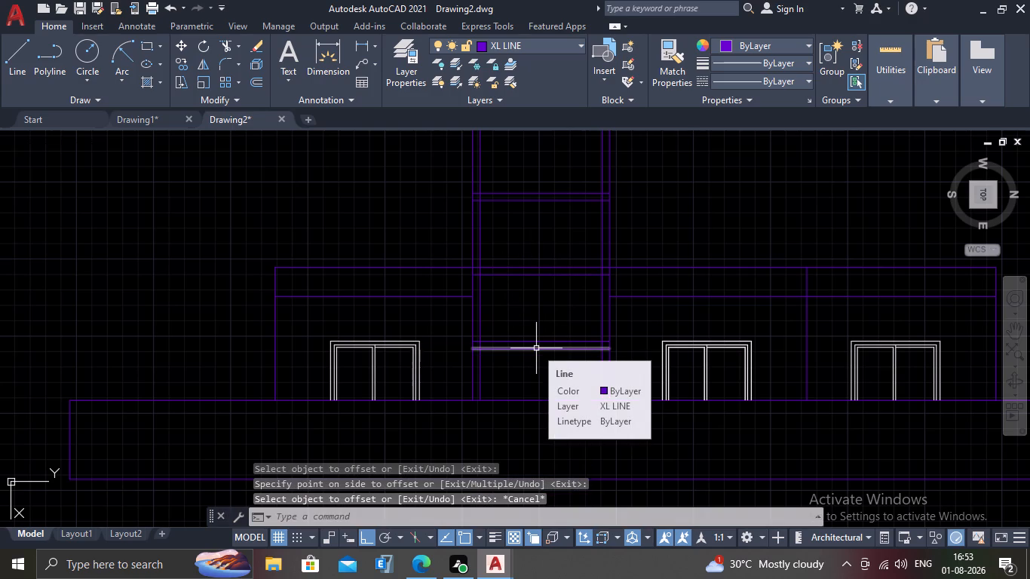
# Delete the raised bay's 6" offset lines: both inner verticals, the inner top line and the upper line of each of the three dividers.
pyautogui.scroll(-1, 536, 348)
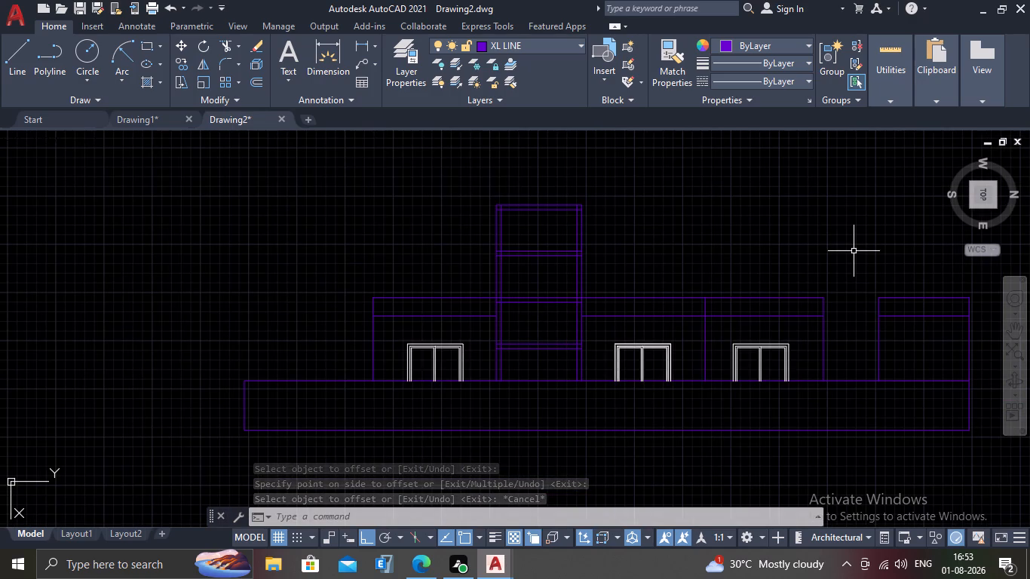
pyautogui.scroll(2, 544, 296)
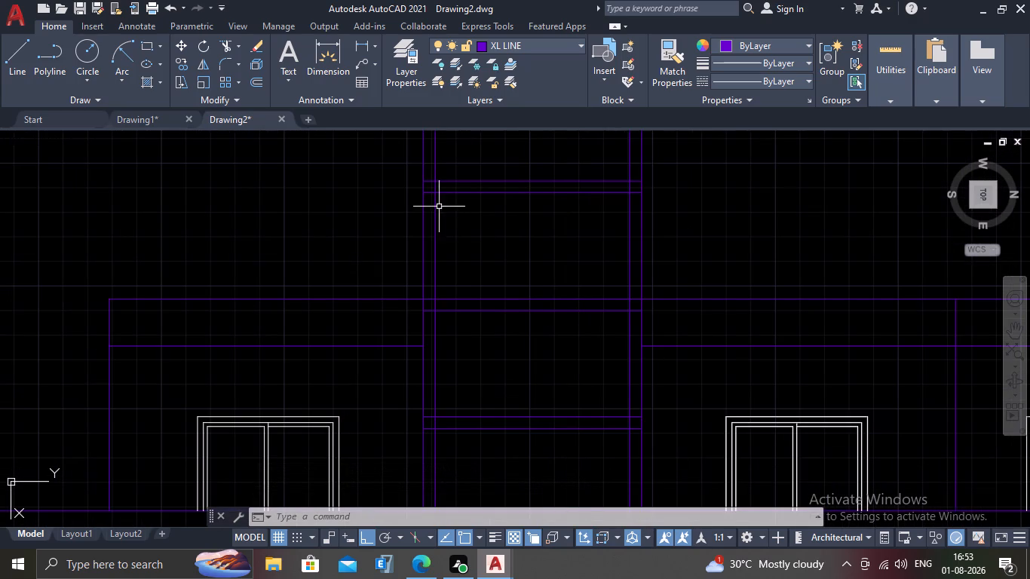
pyautogui.click(469, 179)
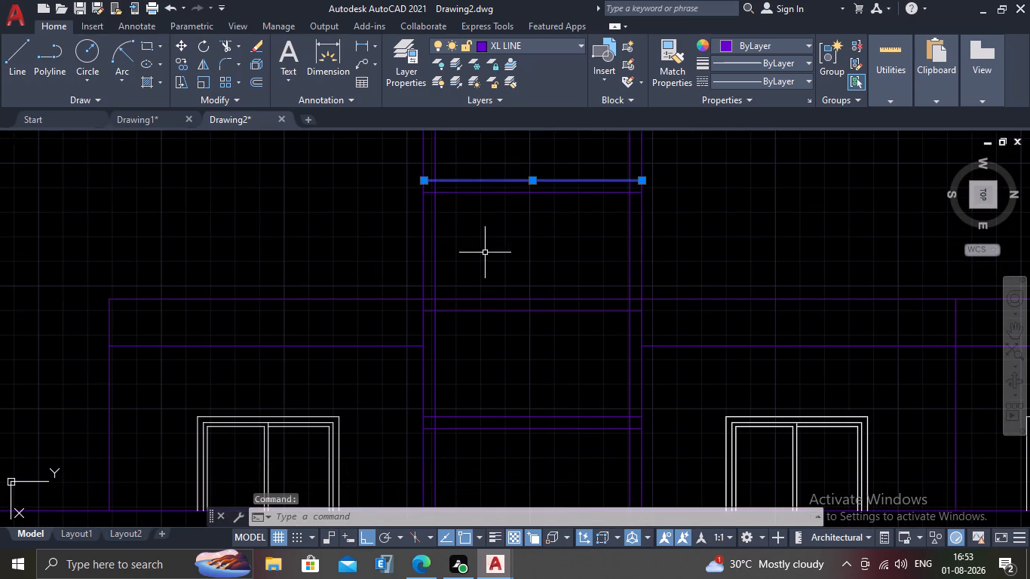
pyautogui.click(499, 299)
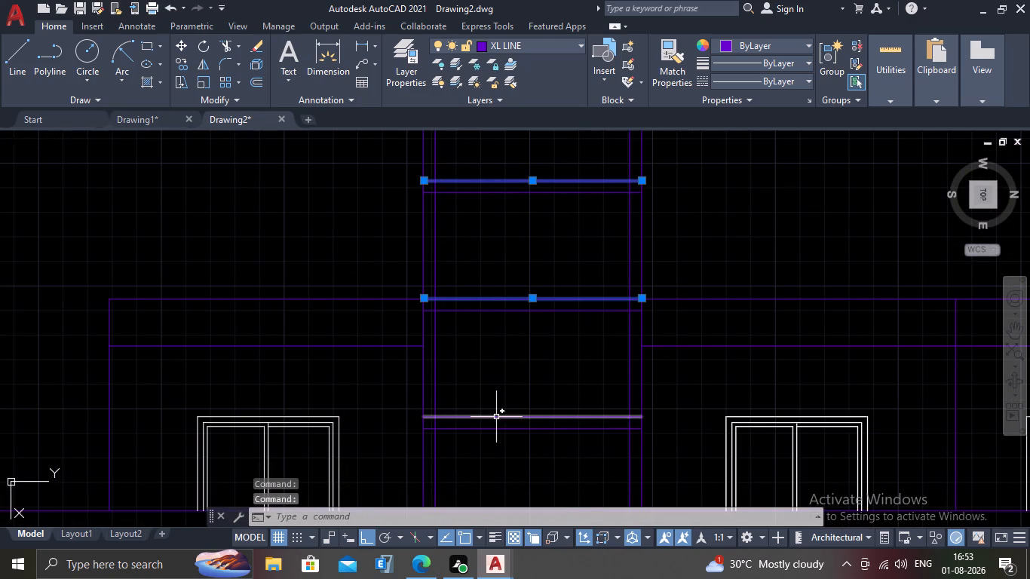
pyautogui.moveTo(496, 418); pyautogui.dragTo(483, 417)
pyautogui.click(437, 392)
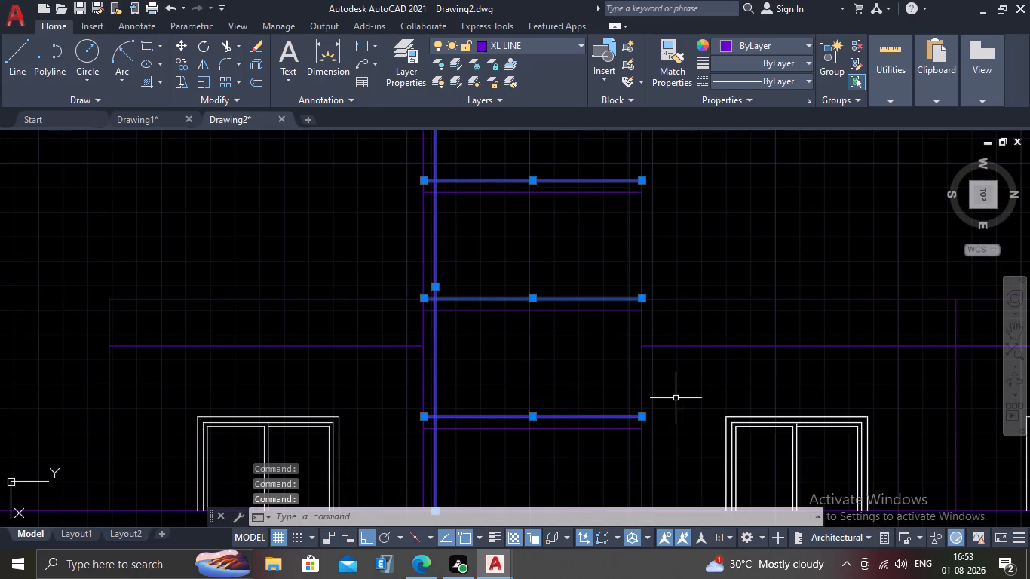
pyautogui.click(630, 384)
pyautogui.scroll(-2, 575, 378)
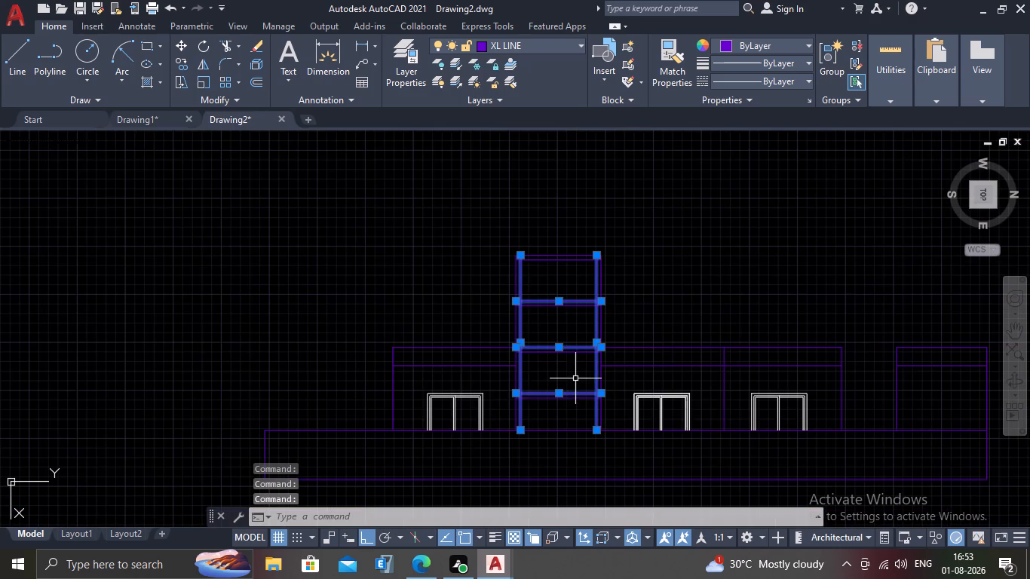
pyautogui.scroll(2, 541, 282)
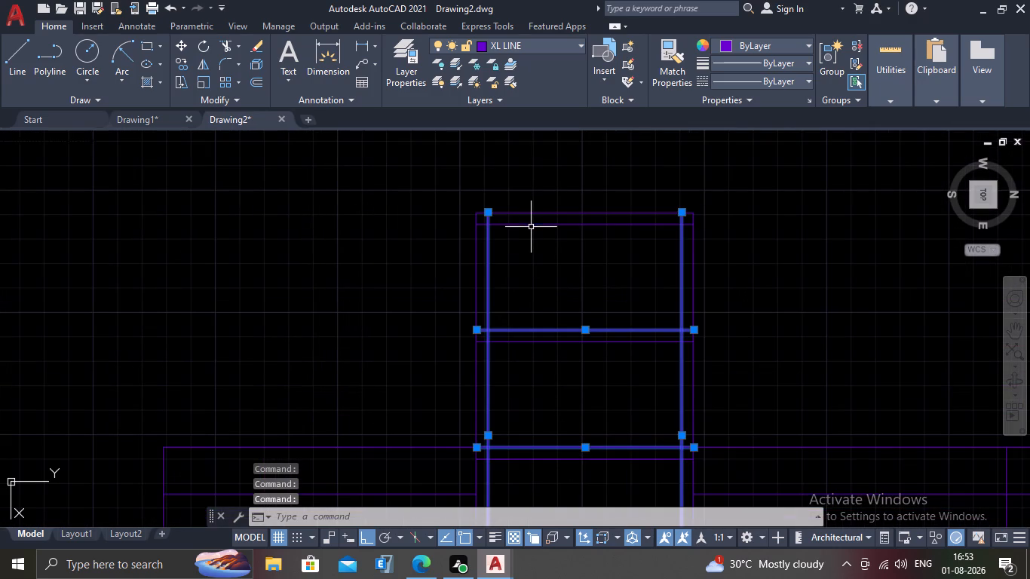
pyautogui.click(531, 227)
pyautogui.click(535, 224)
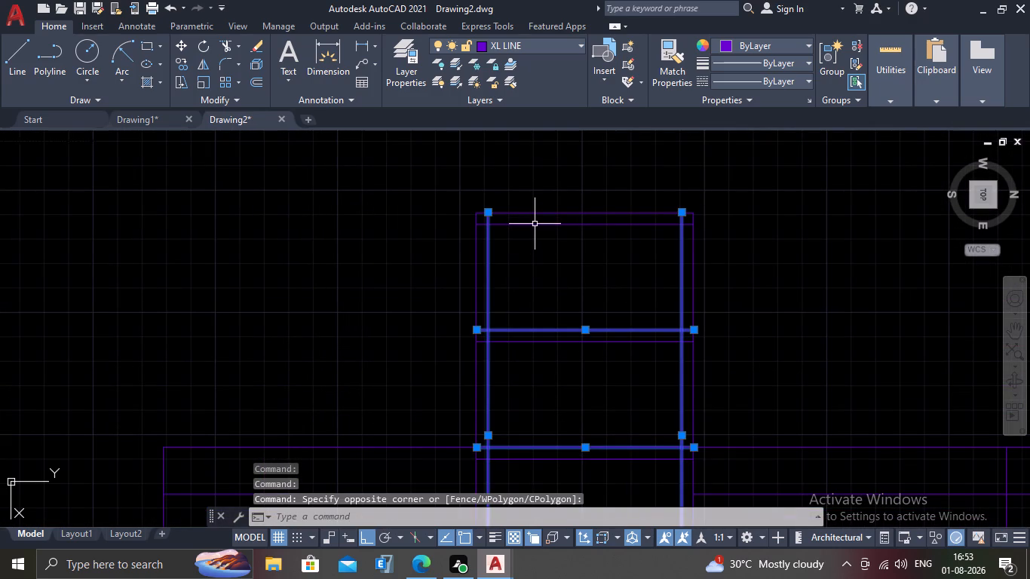
pyautogui.click(535, 224)
pyautogui.press('Delete')
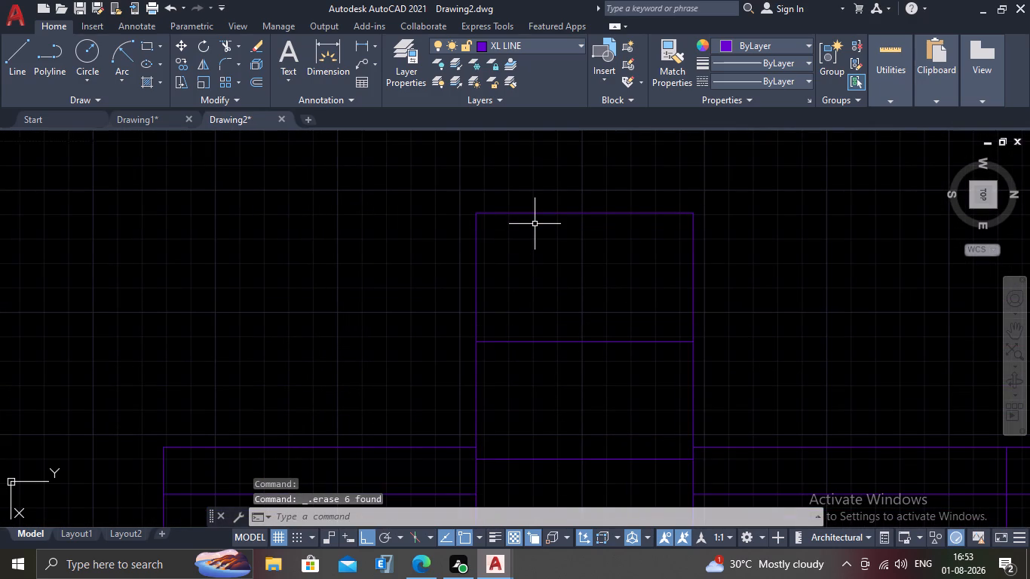
# Offset the raised bay's top line and both side lines 4" inward to form its frame.
pyautogui.press('o')
pyautogui.press('Return')
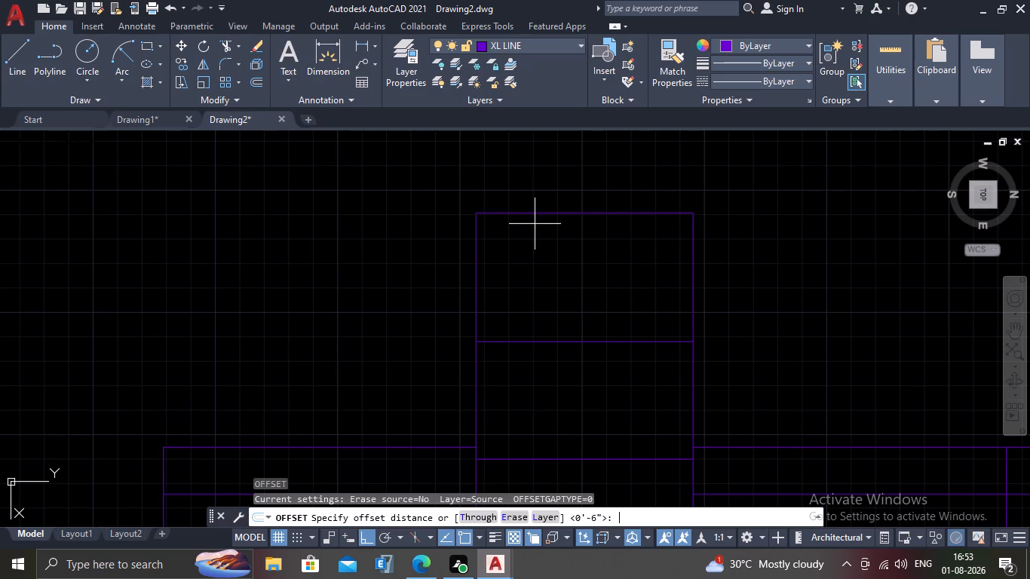
pyautogui.write('4"')
pyautogui.press('Return')
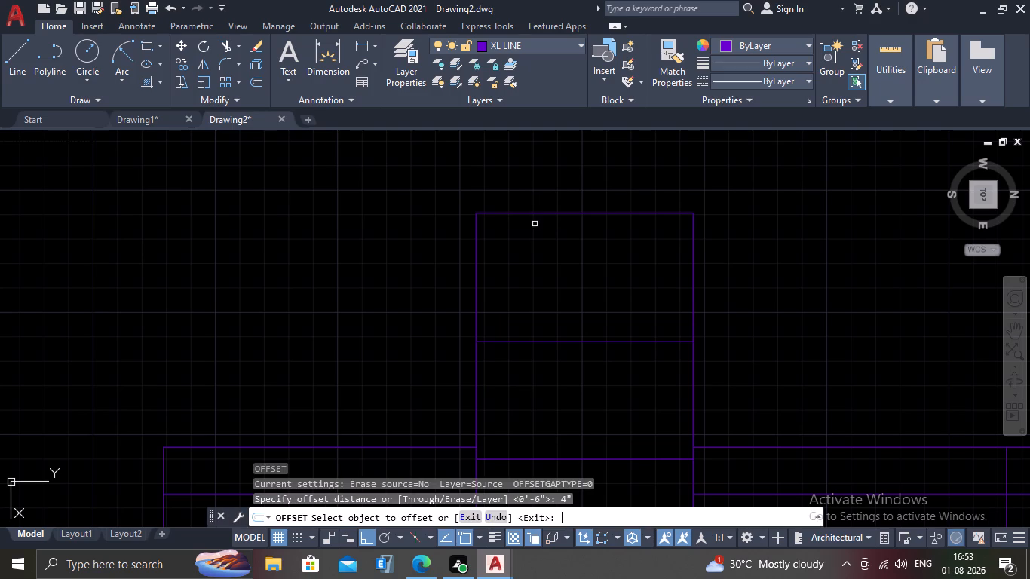
pyautogui.click(548, 211)
pyautogui.click(559, 253)
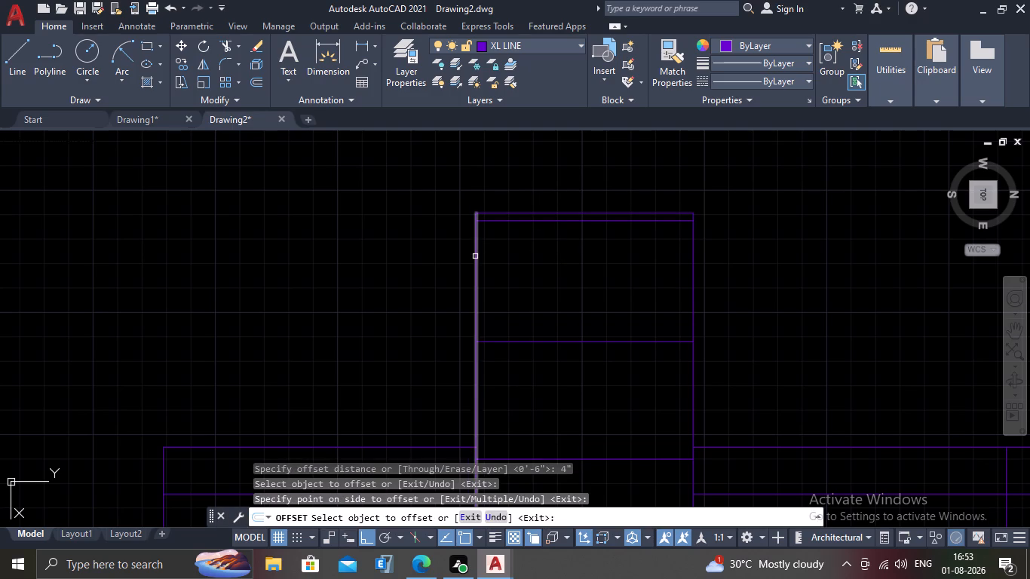
pyautogui.click(475, 256)
pyautogui.click(497, 264)
pyautogui.click(695, 310)
pyautogui.click(645, 317)
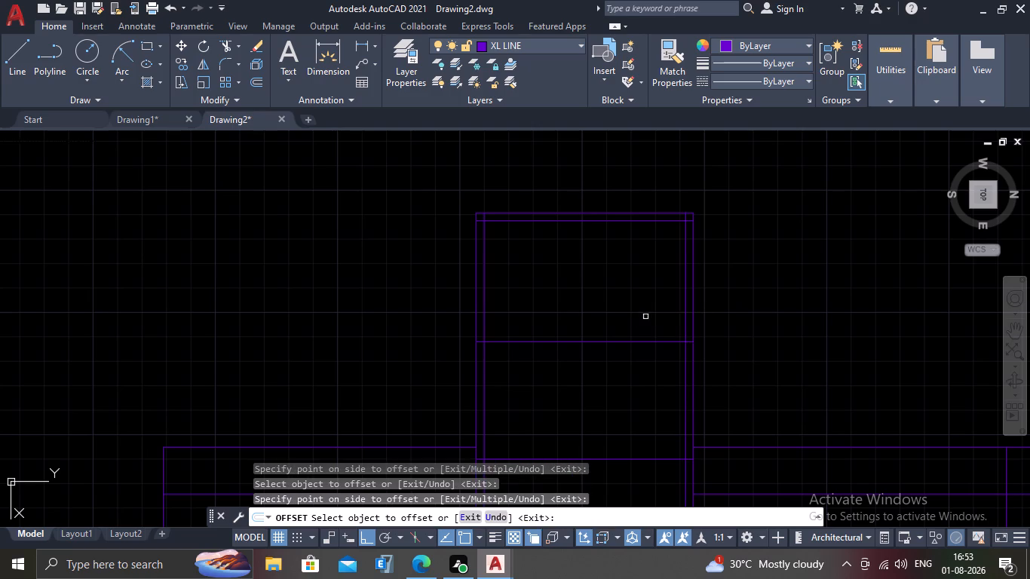
# Offset each of the three horizontal divider lines in the raised bay 4" upward.
pyautogui.click(631, 341)
pyautogui.click(636, 318)
pyautogui.scroll(-2, 593, 369)
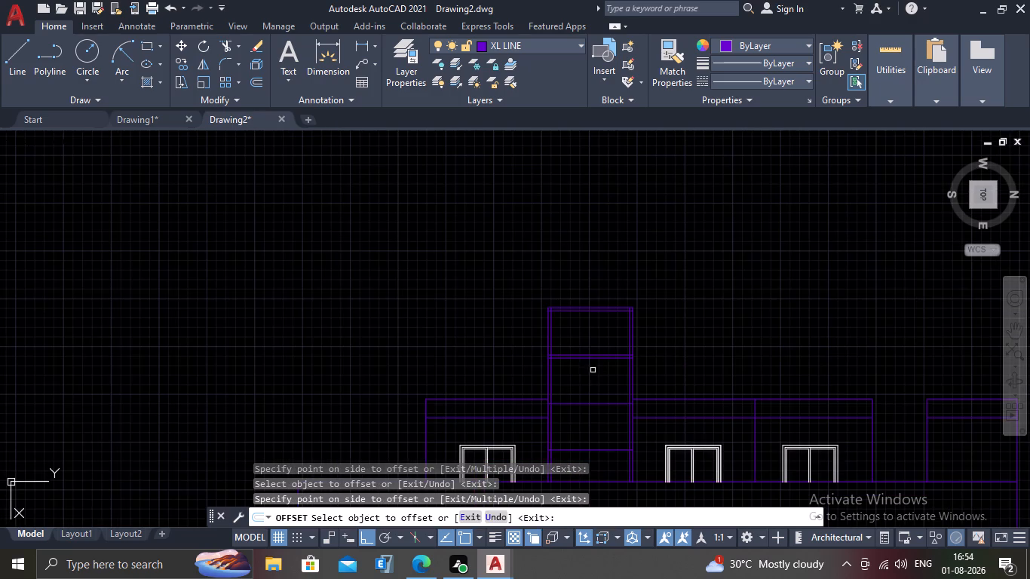
pyautogui.moveTo(593, 388); pyautogui.dragTo(593, 332, button='middle')
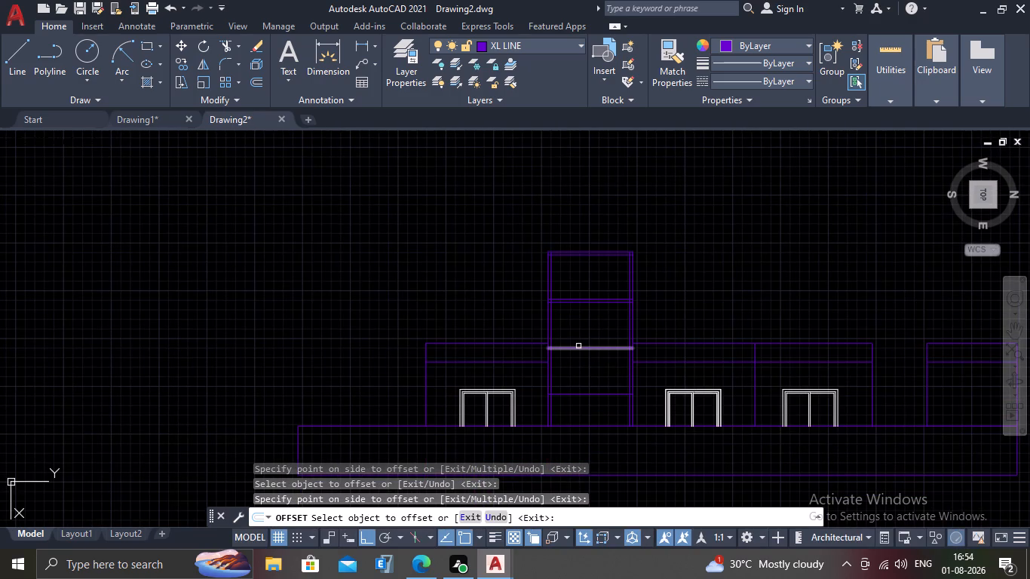
pyautogui.click(578, 346)
pyautogui.click(594, 323)
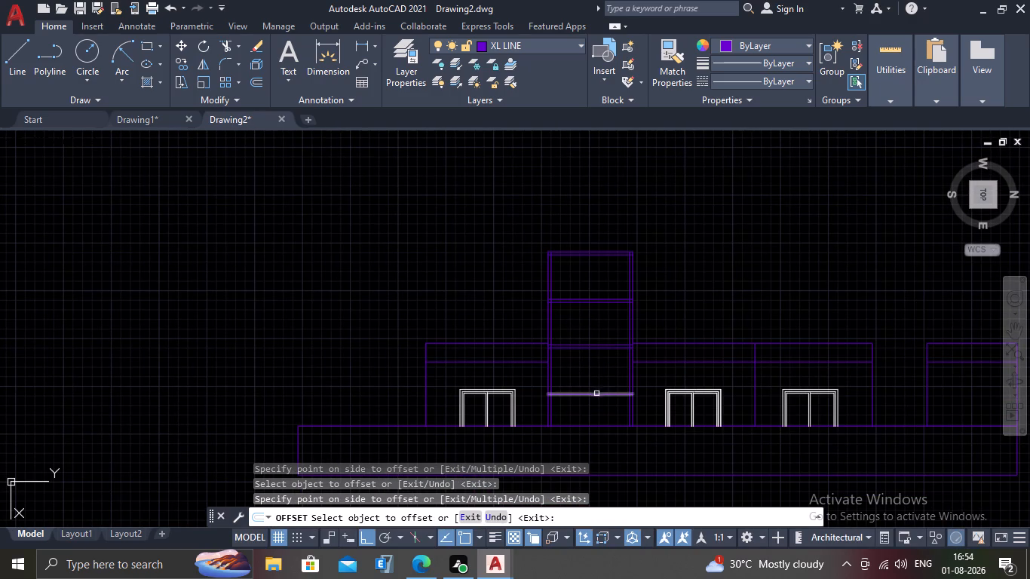
pyautogui.click(592, 393)
pyautogui.click(600, 366)
pyautogui.press('Escape')
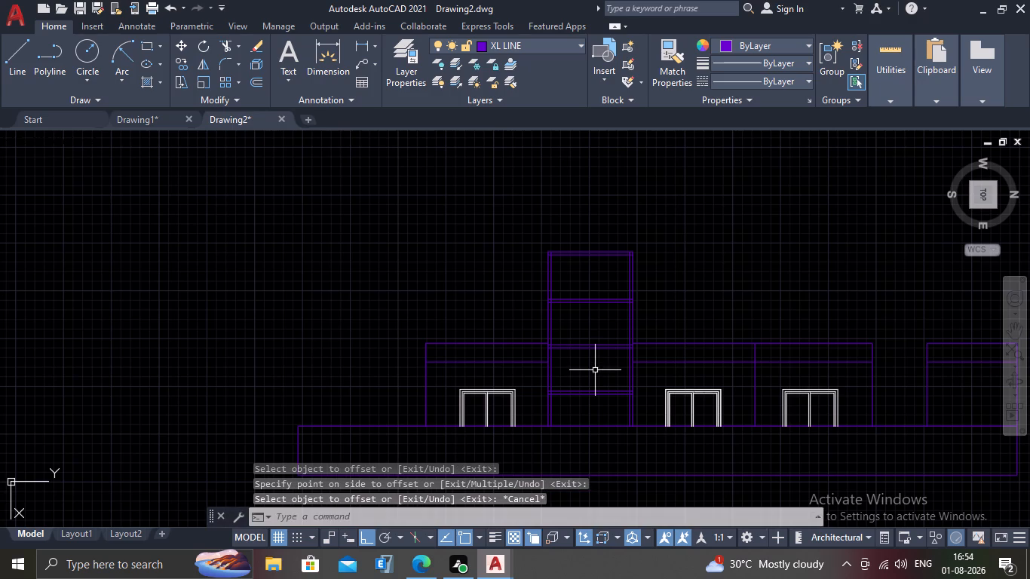
# Offset the frame's left inner vertical line 3' to the right, twice in succession, to divide the raised bay.
pyautogui.scroll(1, 590, 371)
pyautogui.moveTo(570, 384); pyautogui.dragTo(615, 338, button='middle')
pyautogui.scroll(1, 579, 380)
pyautogui.scroll(-1, 608, 310)
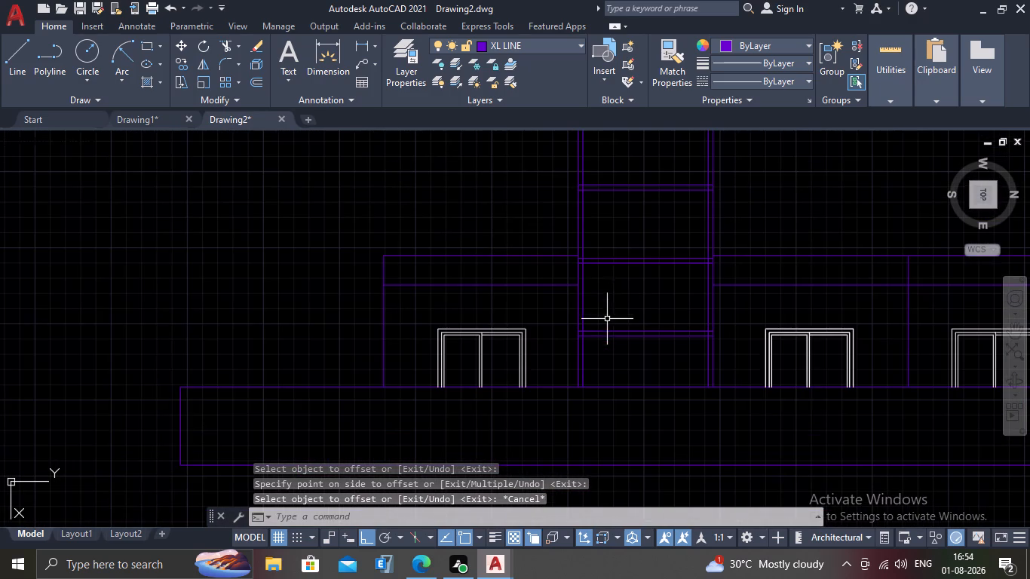
pyautogui.scroll(-1, 612, 241)
pyautogui.moveTo(623, 206); pyautogui.dragTo(616, 219, button='middle')
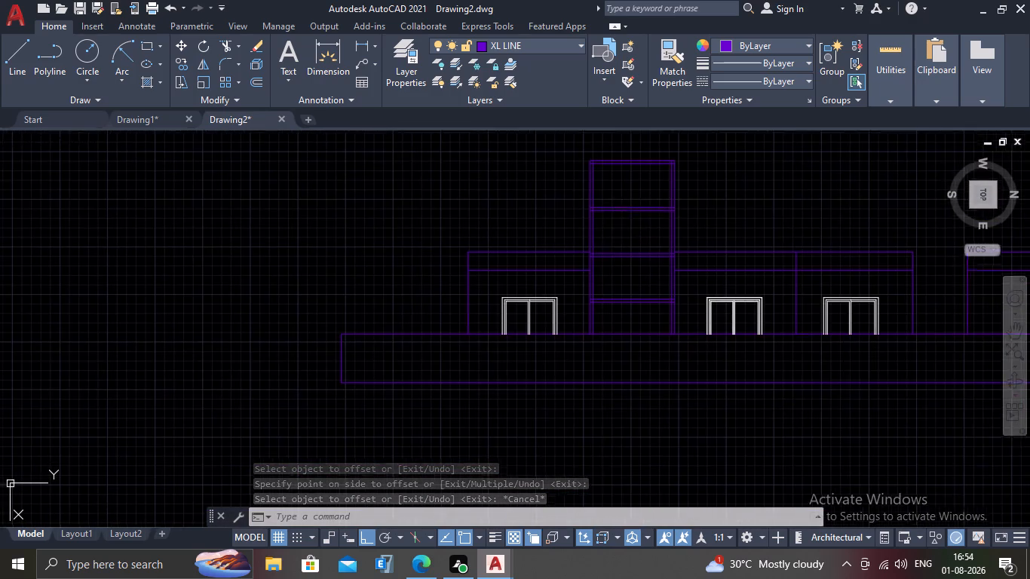
pyautogui.moveTo(616, 219); pyautogui.dragTo(586, 274, button='middle')
pyautogui.scroll(2, 580, 265)
pyautogui.press('o')
pyautogui.press('Return')
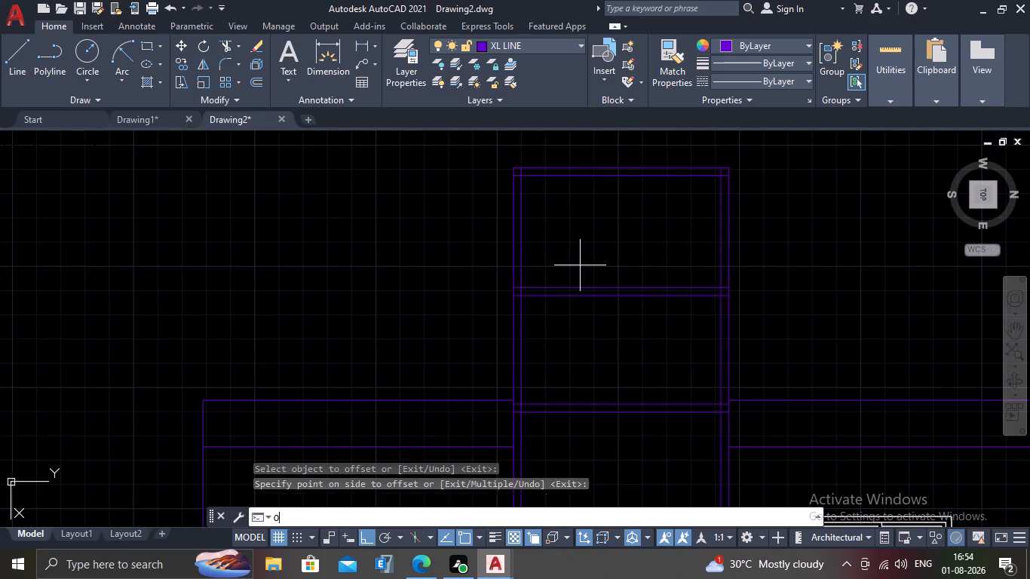
pyautogui.write("3'")
pyautogui.press('Return')
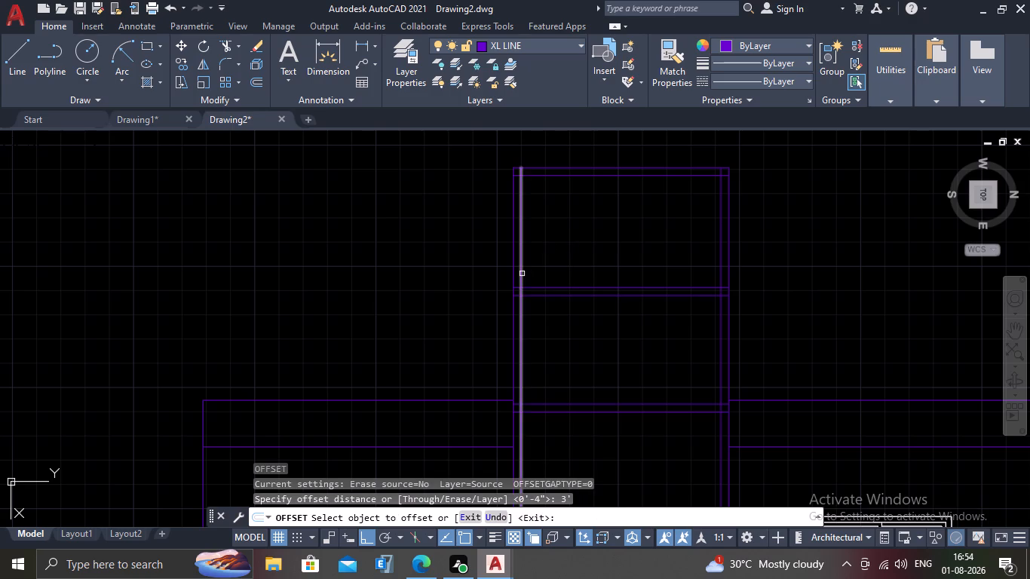
pyautogui.click(522, 274)
pyautogui.click(637, 280)
pyautogui.moveTo(590, 265); pyautogui.dragTo(624, 263)
pyautogui.click(670, 262)
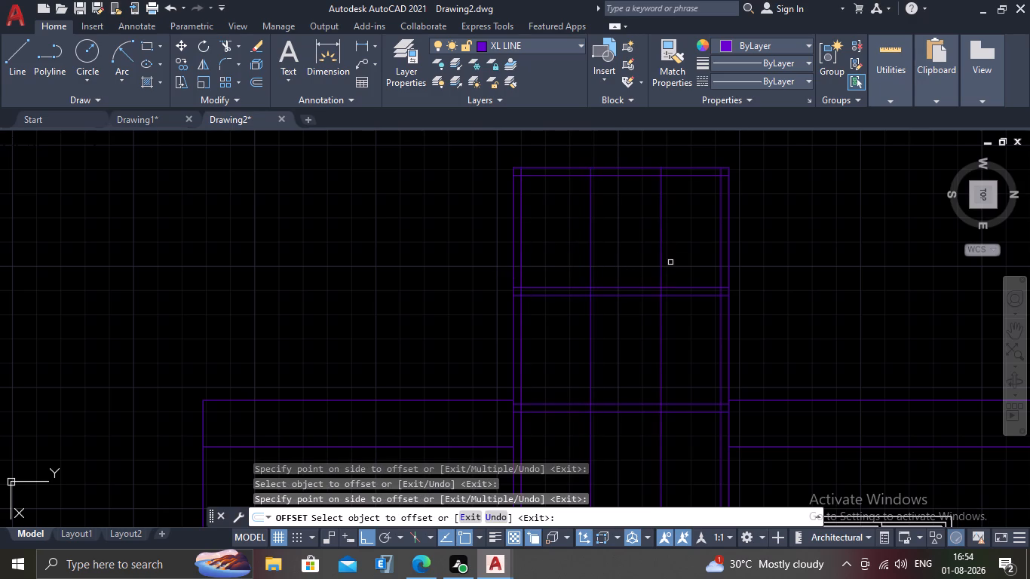
pyautogui.scroll(-3, 553, 296)
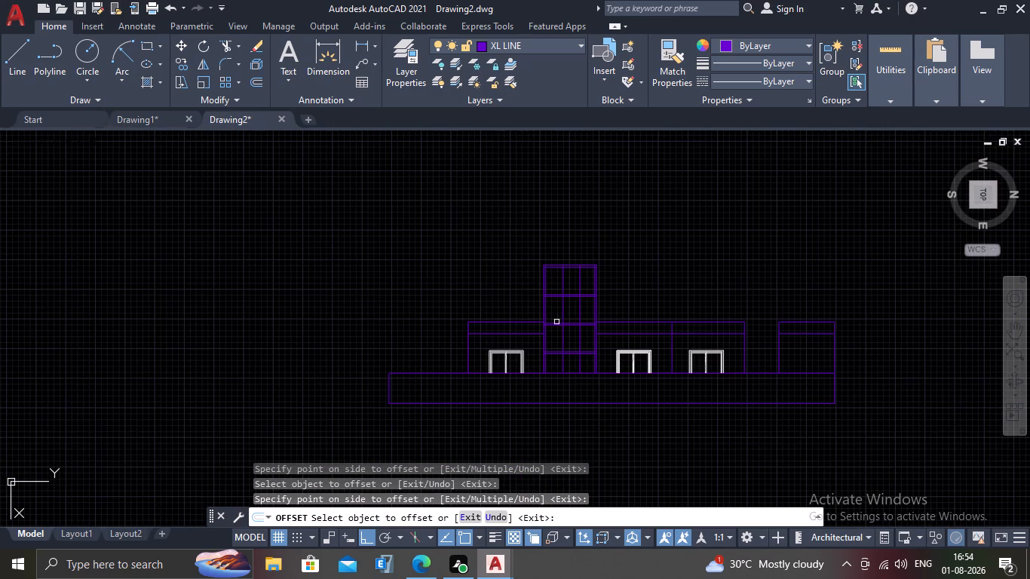
pyautogui.scroll(1, 553, 323)
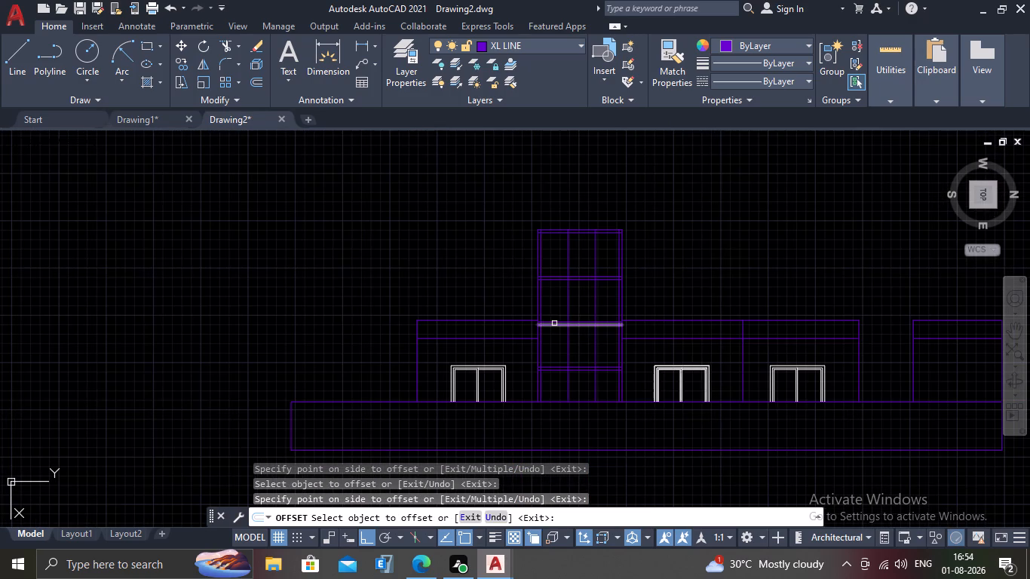
pyautogui.press('Escape')
# Offset the two vertical divider lines in the raised bay 4" to the right.
pyautogui.press('o')
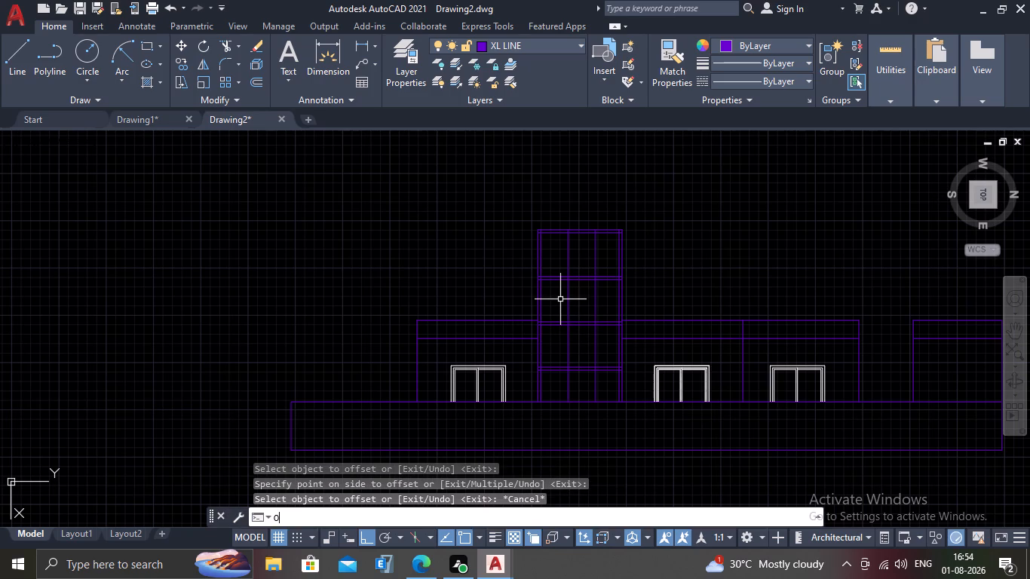
pyautogui.press('Return')
pyautogui.write('4"')
pyautogui.press('Return')
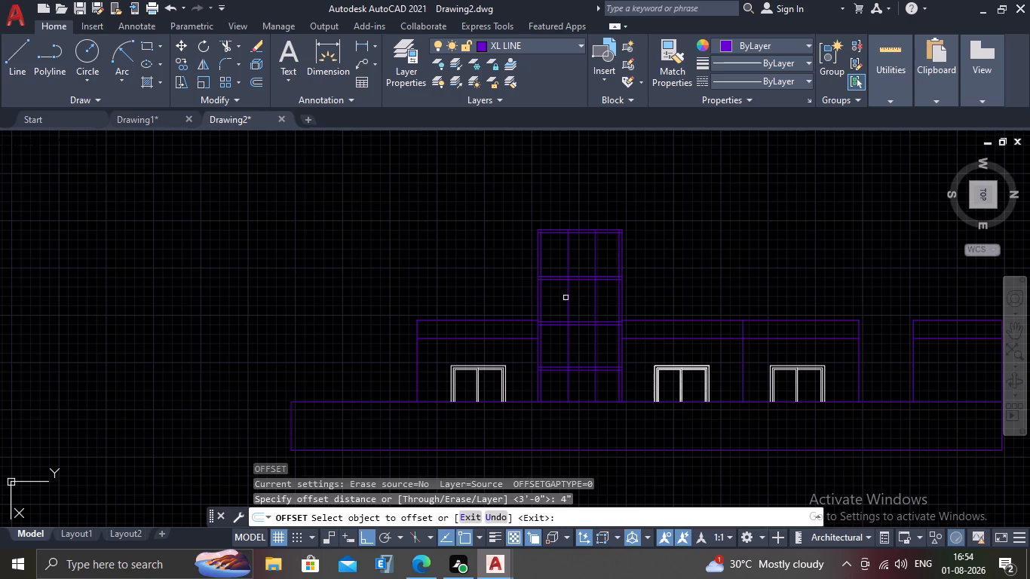
pyautogui.scroll(2, 566, 298)
pyautogui.click(573, 299)
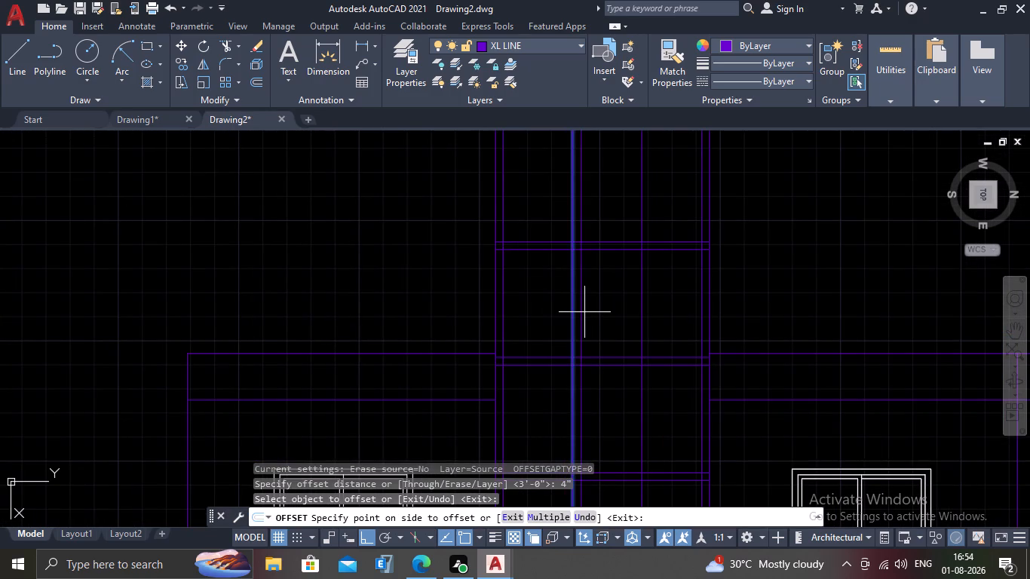
pyautogui.click(584, 312)
pyautogui.moveTo(641, 313); pyautogui.dragTo(651, 313)
pyautogui.click(688, 317)
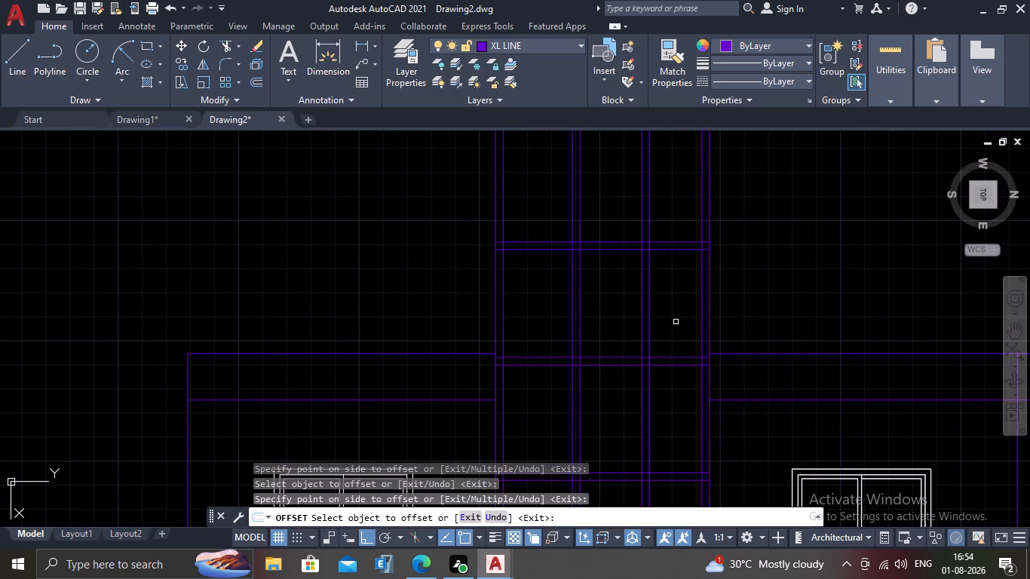
pyautogui.press('Escape')
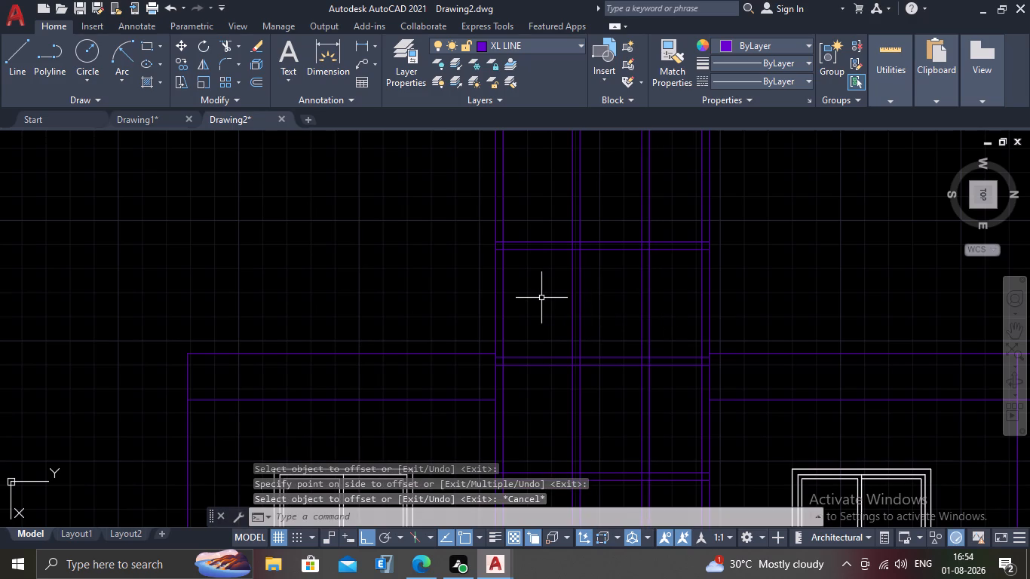
# Trim the overlapping line segments where the middle horizontal divider band crosses the raised bay's two vertical divider bands.
pyautogui.write('TR')
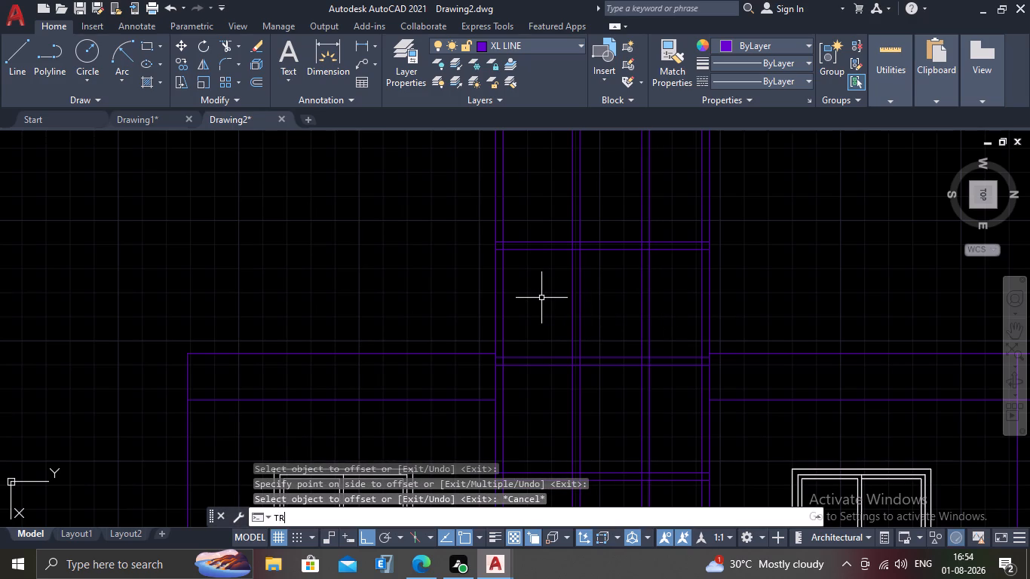
pyautogui.press('Return')
pyautogui.scroll(2, 573, 337)
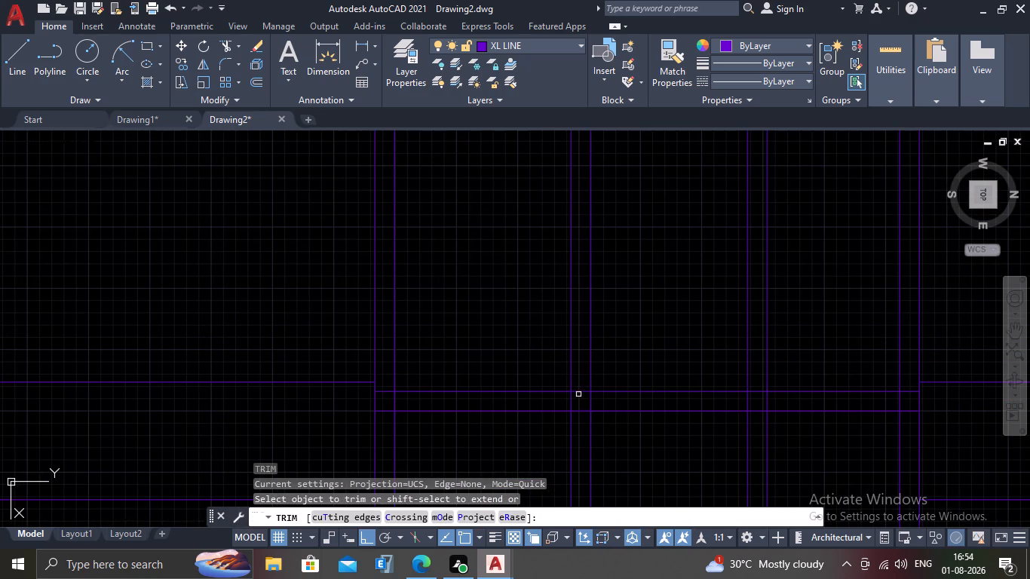
pyautogui.click(577, 390)
pyautogui.click(603, 401)
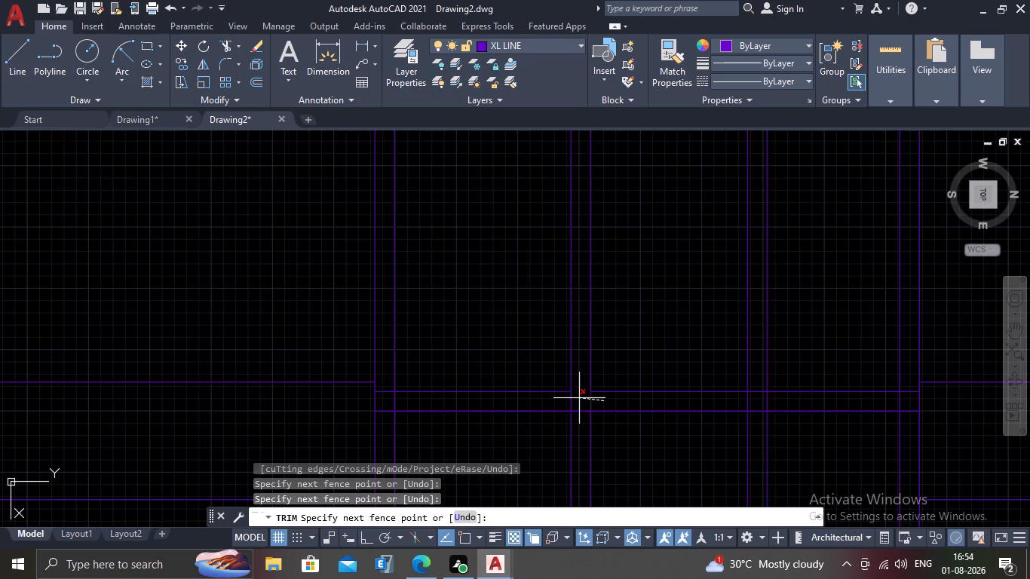
pyautogui.click(563, 397)
pyautogui.click(581, 412)
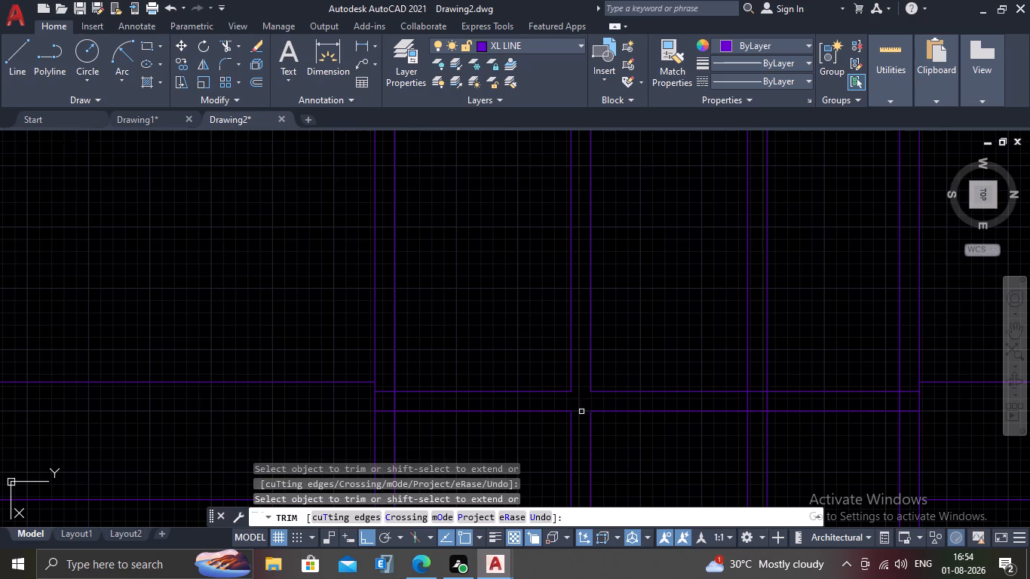
pyautogui.click(759, 390)
pyautogui.click(758, 417)
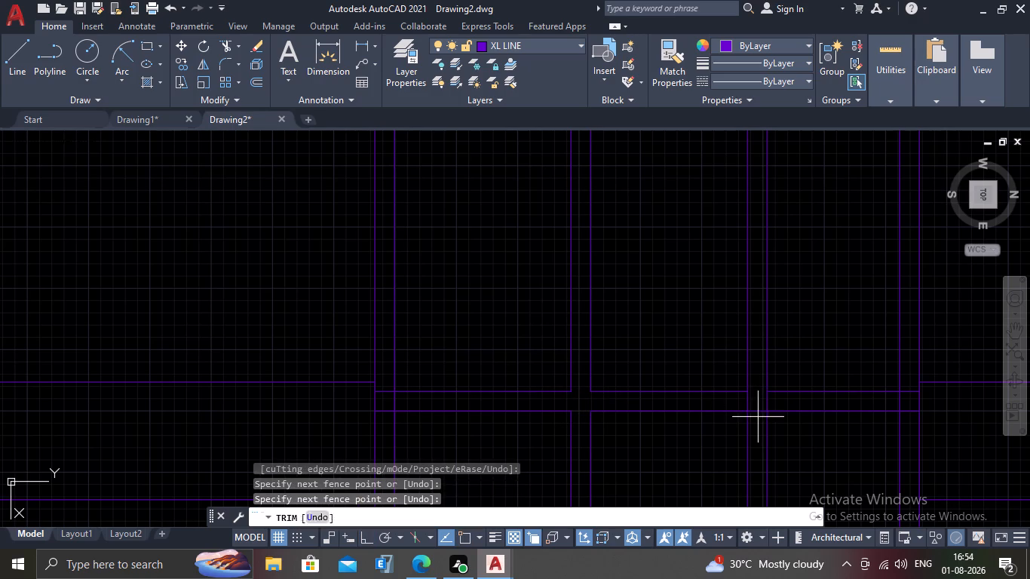
pyautogui.click(758, 407)
pyautogui.click(783, 405)
pyautogui.click(721, 402)
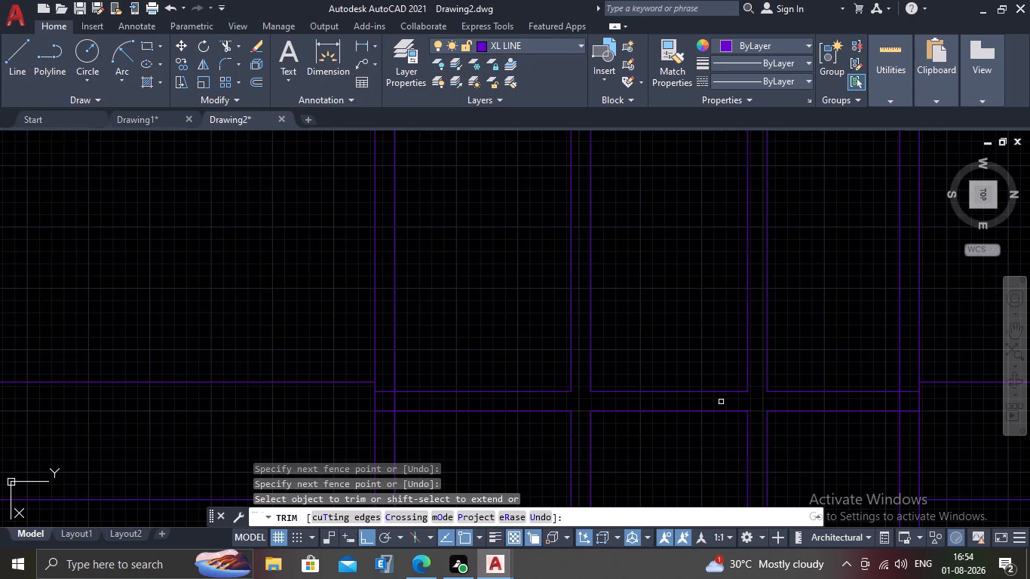
# Trim the overlapping line segments where the middle horizontal divider band meets the raised bay's left and right frame members.
pyautogui.click(381, 378)
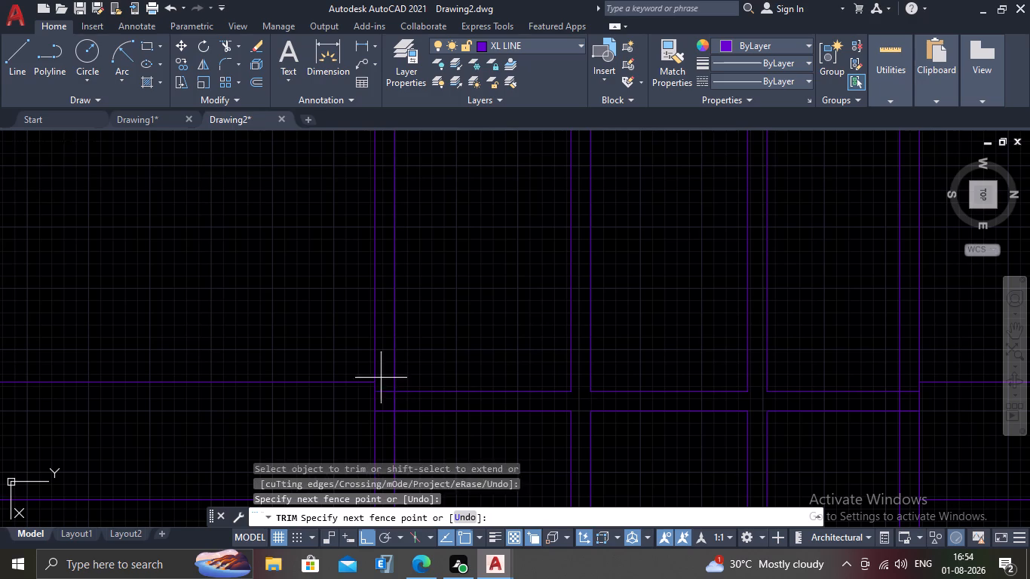
pyautogui.click(383, 421)
pyautogui.click(392, 400)
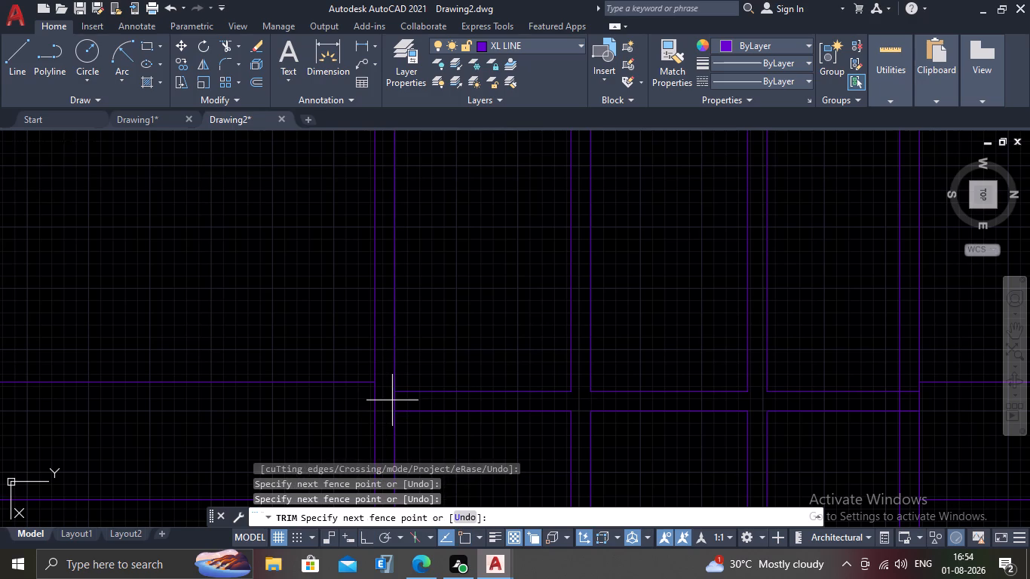
pyautogui.click(398, 402)
pyautogui.scroll(-2, 410, 401)
pyautogui.scroll(2, 562, 427)
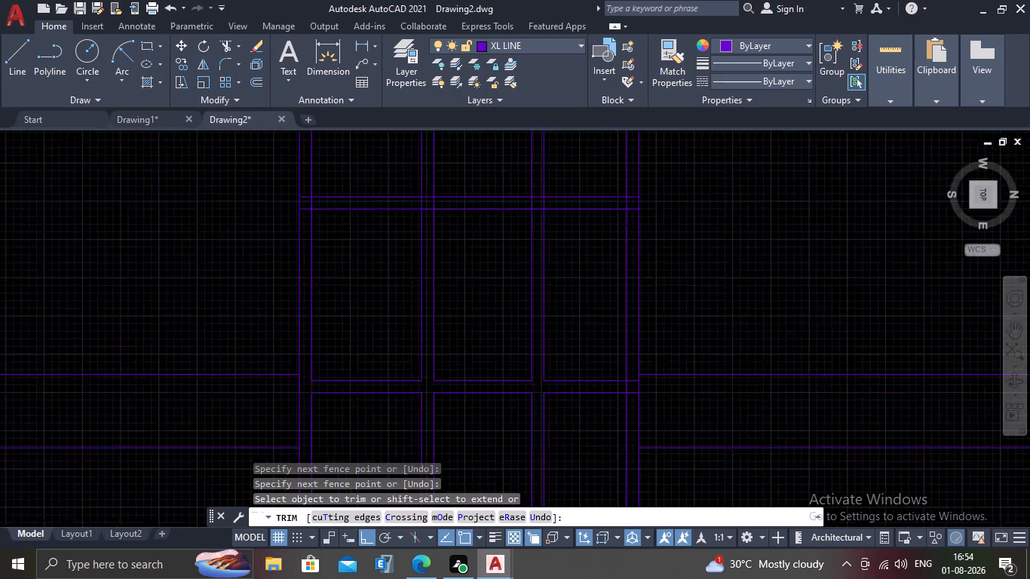
pyautogui.scroll(2, 660, 359)
pyautogui.click(706, 337)
pyautogui.click(697, 413)
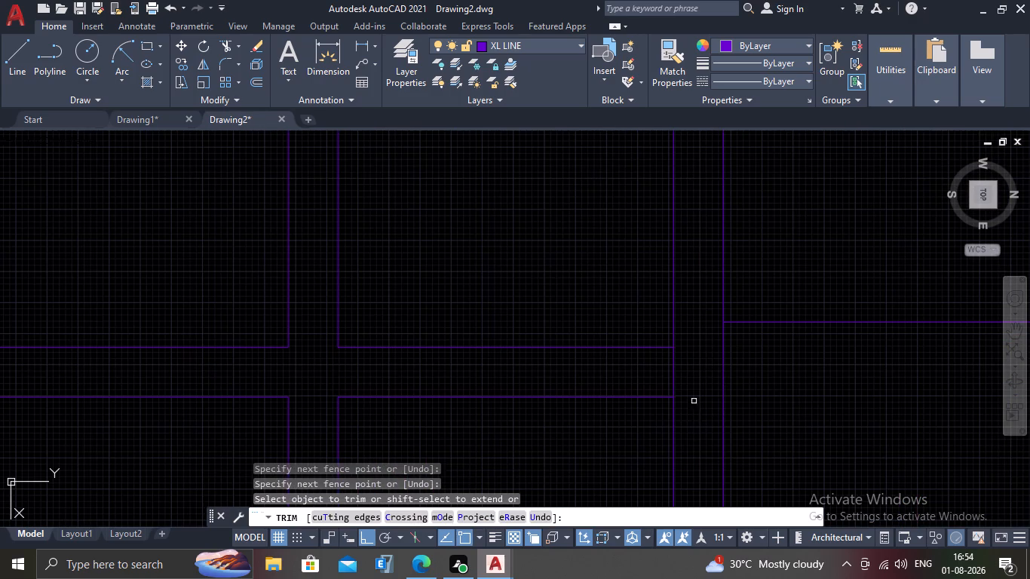
pyautogui.click(694, 378)
pyautogui.click(640, 381)
# Trim the upper horizontal divider band's overlaps with the left vertical divider band and the left frame member of the raised bay.
pyautogui.scroll(-2, 640, 381)
pyautogui.scroll(1, 568, 239)
pyautogui.scroll(-1, 568, 243)
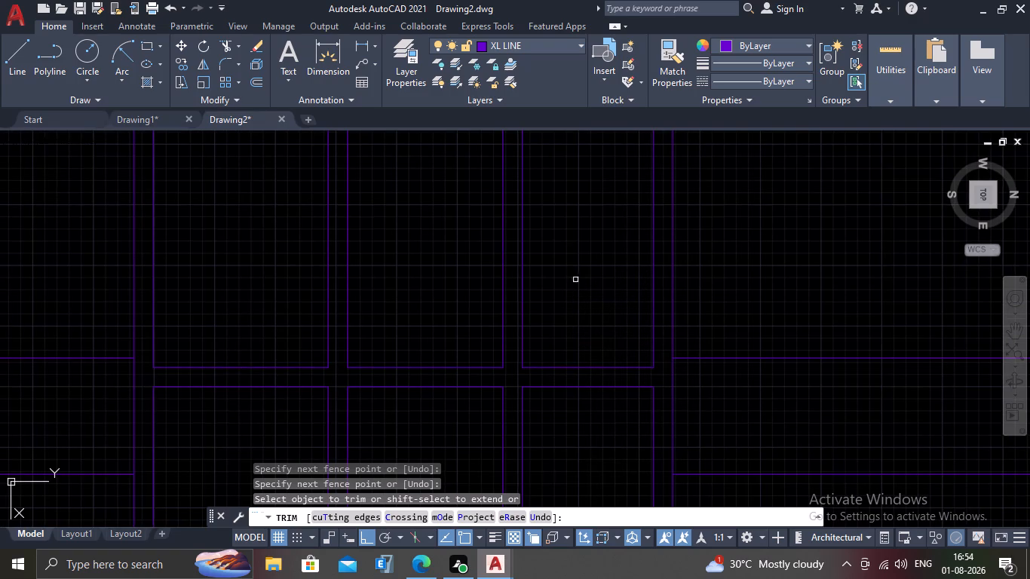
pyautogui.scroll(-1, 544, 253)
pyautogui.moveTo(523, 203); pyautogui.dragTo(555, 403, button='middle')
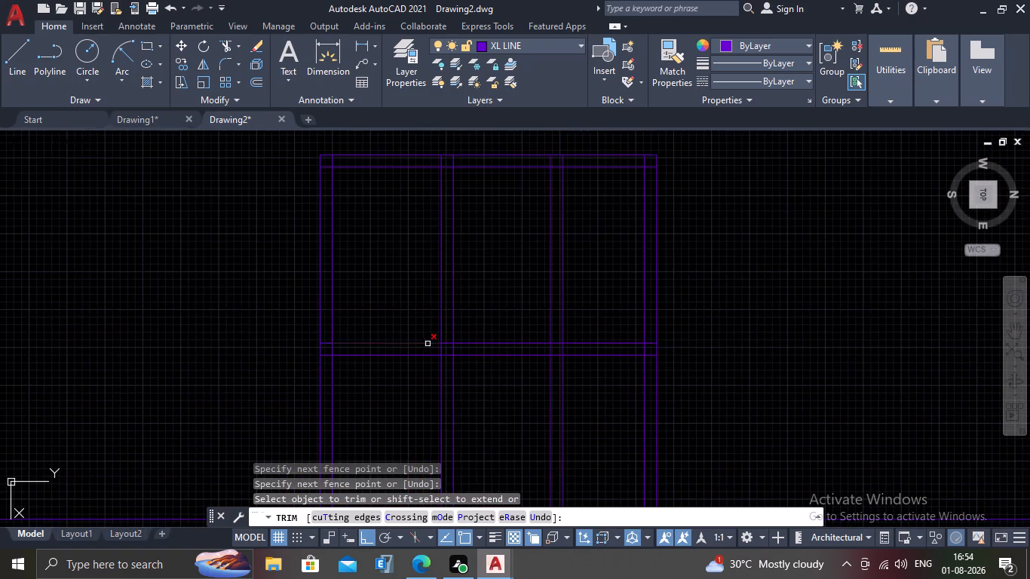
pyautogui.scroll(2, 426, 344)
pyautogui.click(479, 329)
pyautogui.click(476, 381)
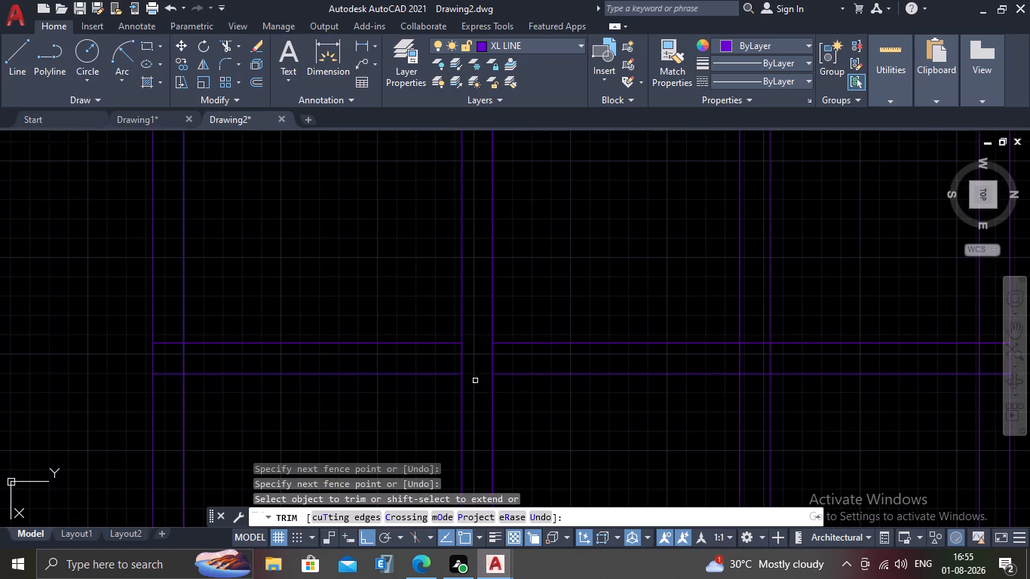
pyautogui.click(514, 356)
pyautogui.click(431, 361)
pyautogui.click(161, 329)
pyautogui.click(163, 388)
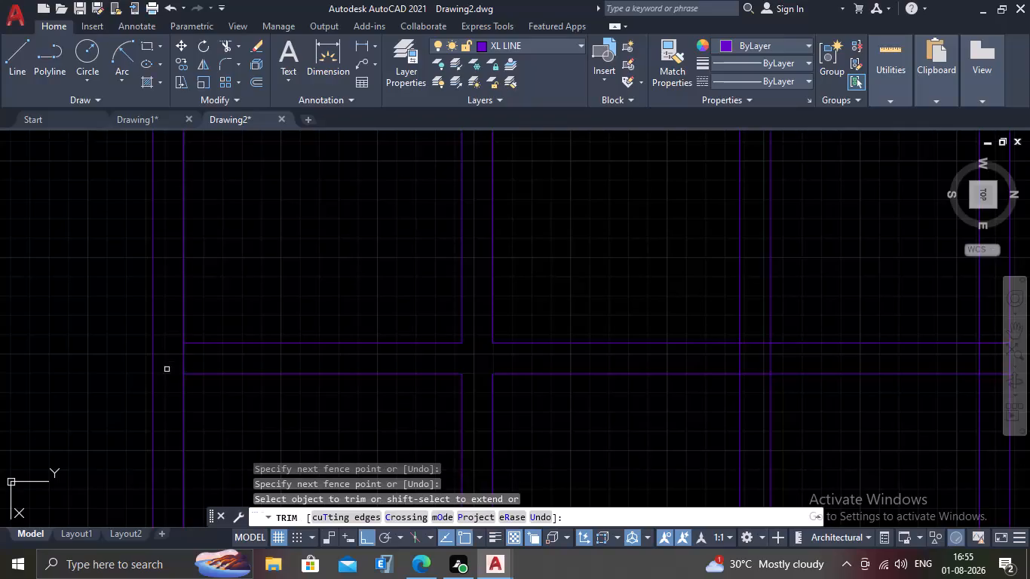
pyautogui.click(178, 361)
pyautogui.click(198, 363)
# Trim the upper horizontal divider band's overlaps with the right vertical divider band and the right frame member.
pyautogui.scroll(-2, 200, 363)
pyautogui.scroll(2, 428, 393)
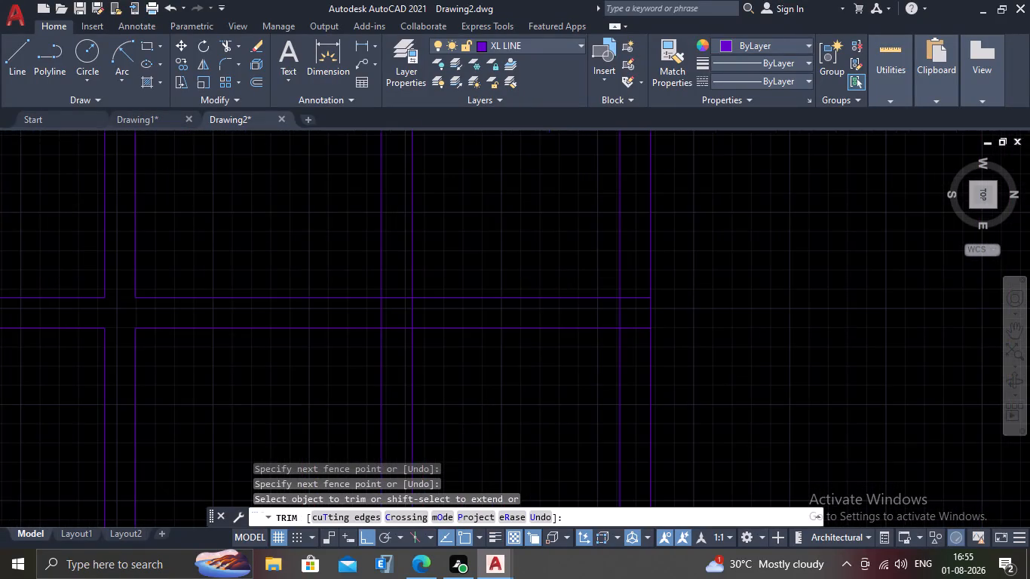
pyautogui.scroll(3, 401, 310)
pyautogui.click(388, 237)
pyautogui.click(366, 424)
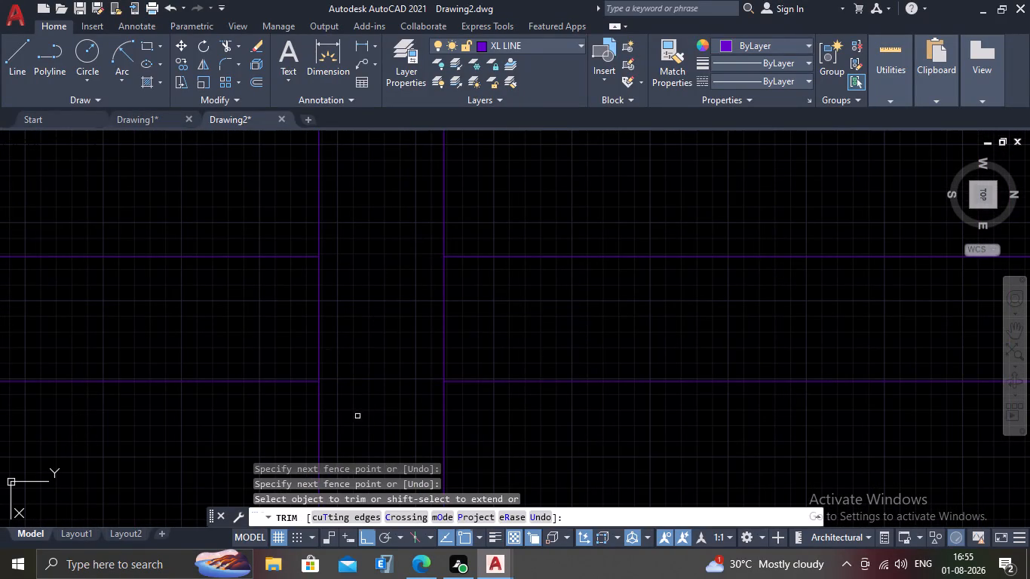
pyautogui.click(276, 336)
pyautogui.click(491, 339)
pyautogui.scroll(-3, 490, 339)
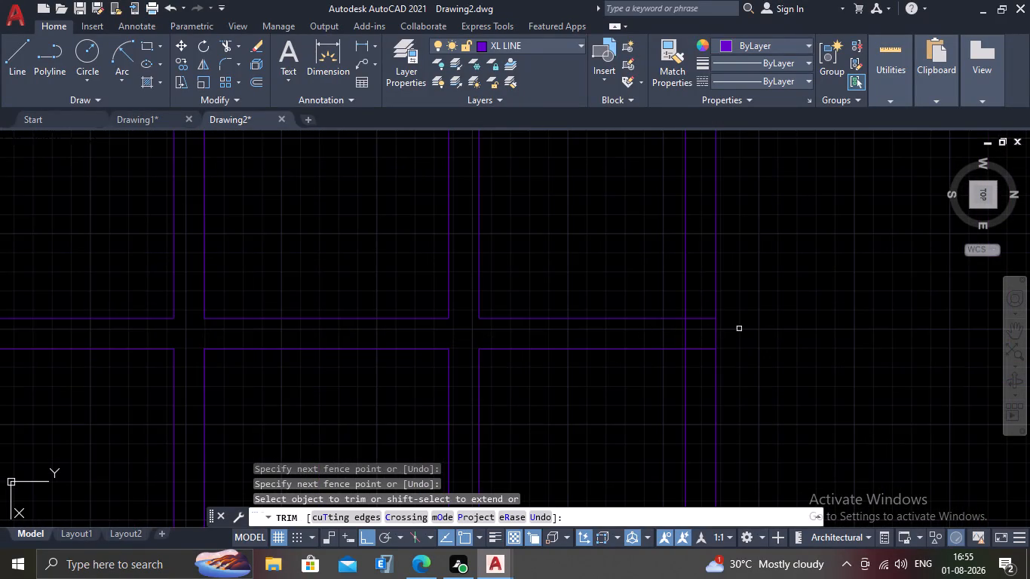
pyautogui.scroll(3, 751, 329)
pyautogui.click(514, 224)
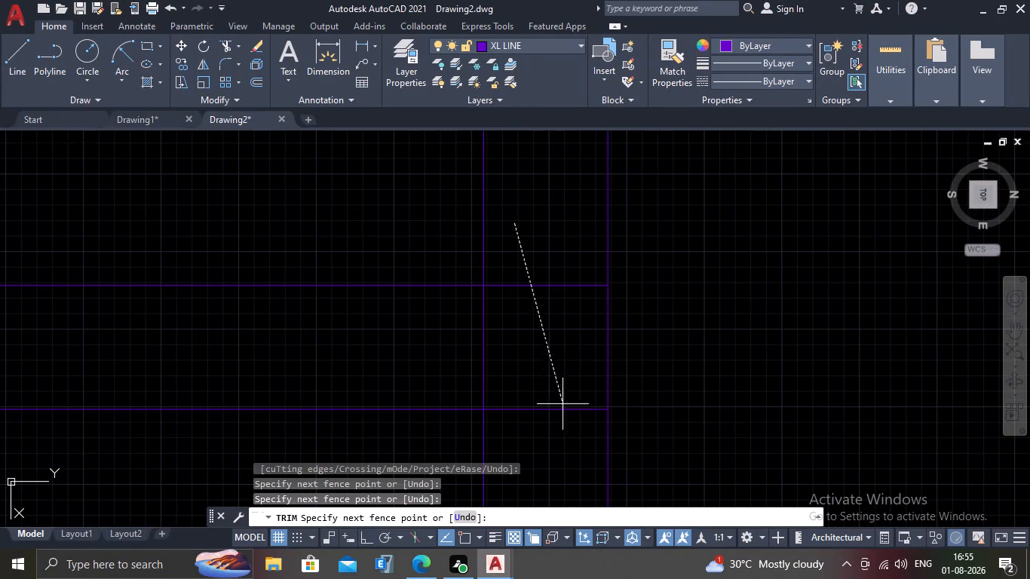
pyautogui.click(569, 458)
pyautogui.click(524, 343)
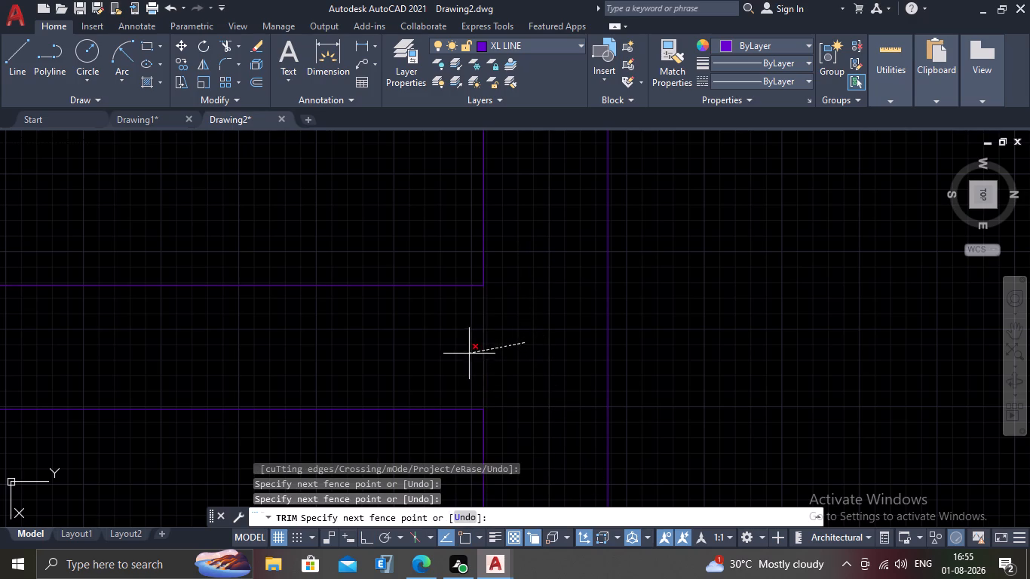
pyautogui.click(469, 354)
# Trim the inner frame line stubs that overrun the raised bay's top-left frame corner.
pyautogui.scroll(-5, 469, 354)
pyautogui.moveTo(361, 109); pyautogui.dragTo(431, 174, button='middle')
pyautogui.moveTo(370, 152); pyautogui.dragTo(486, 271, button='middle')
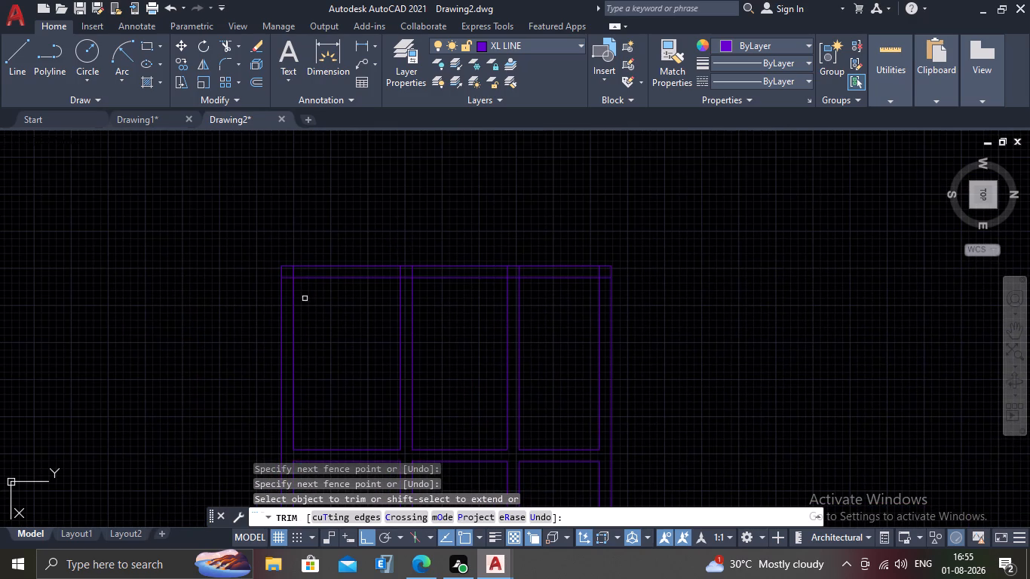
pyautogui.scroll(4, 273, 277)
pyautogui.click(400, 252)
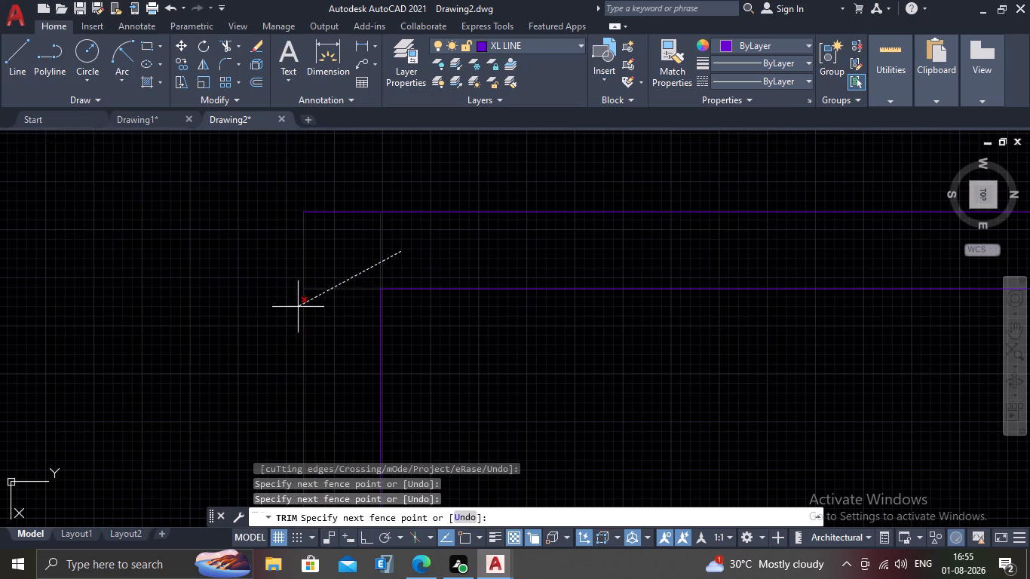
pyautogui.click(325, 306)
# Trim the overlapping segments where the two vertical divider bands meet the raised bay's top frame member.
pyautogui.scroll(-2, 327, 306)
pyautogui.scroll(1, 654, 322)
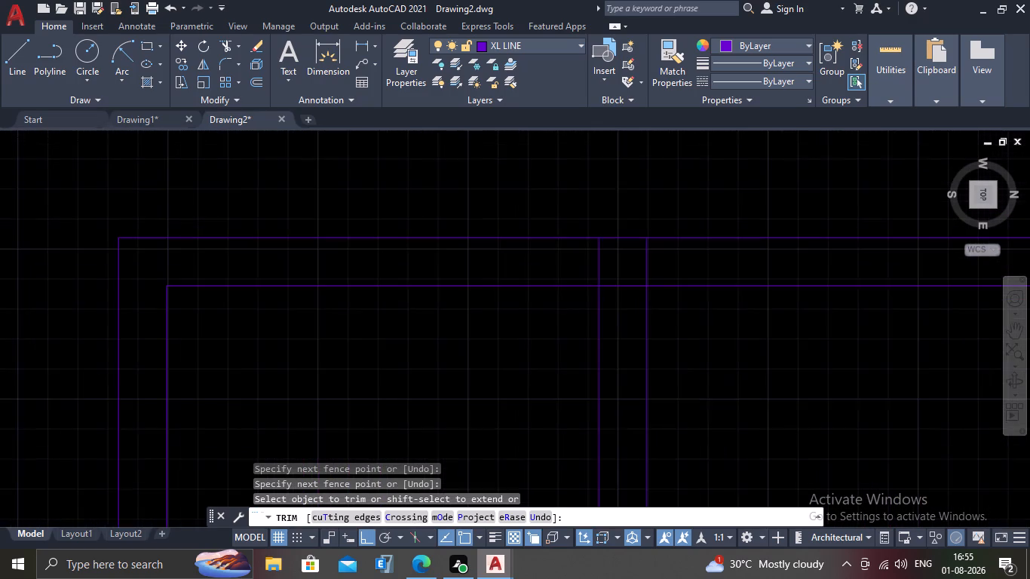
pyautogui.click(654, 268)
pyautogui.click(624, 296)
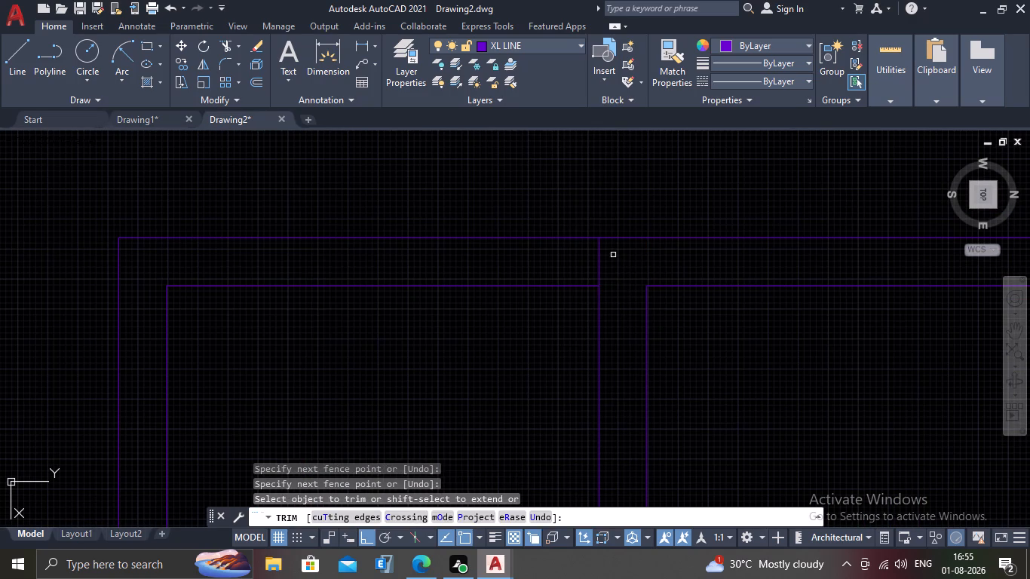
pyautogui.click(613, 255)
pyautogui.click(542, 259)
pyautogui.scroll(-2, 541, 259)
pyautogui.scroll(1, 791, 256)
pyautogui.scroll(-1, 791, 256)
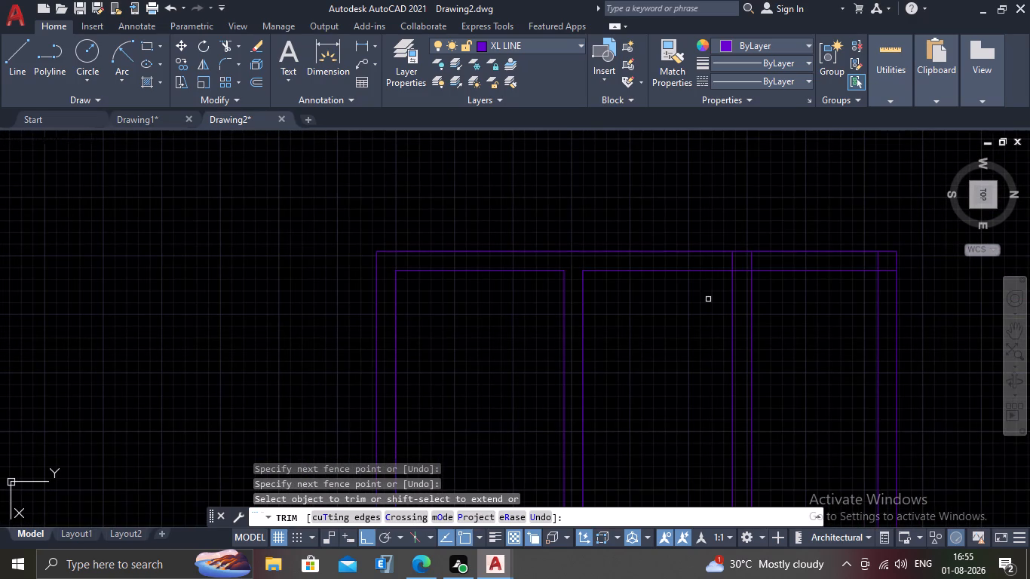
pyautogui.scroll(3, 733, 268)
pyautogui.moveTo(725, 258); pyautogui.dragTo(737, 250)
pyautogui.click(825, 238)
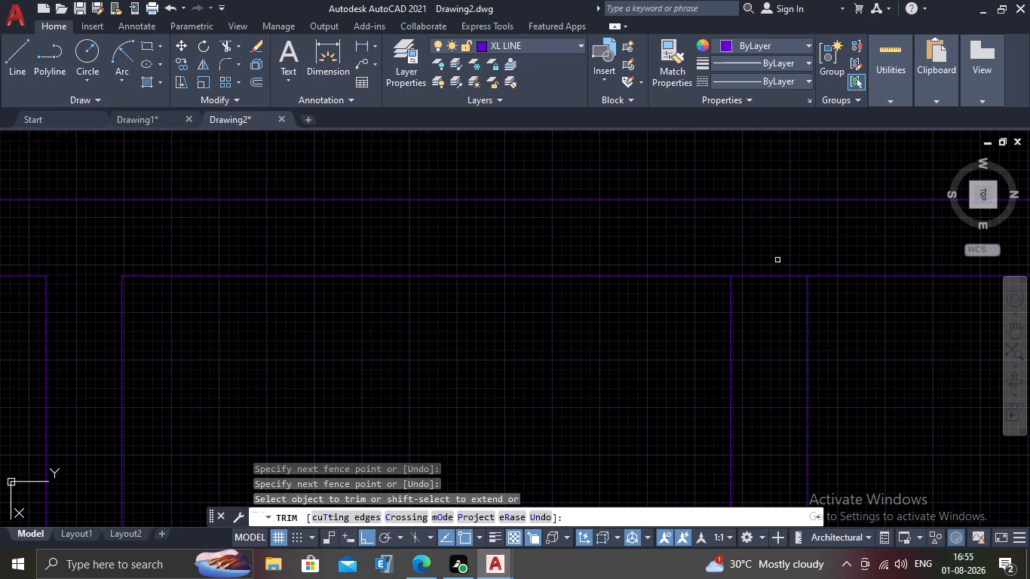
pyautogui.click(777, 260)
pyautogui.click(757, 352)
# Trim the inner frame line stubs that overrun the raised bay's top-right frame corner.
pyautogui.scroll(-1, 757, 352)
pyautogui.scroll(1, 757, 352)
pyautogui.scroll(-1, 757, 352)
pyautogui.scroll(1, 913, 293)
pyautogui.scroll(-1, 894, 303)
pyautogui.moveTo(883, 308); pyautogui.dragTo(402, 304, button='middle')
pyautogui.scroll(-2, 326, 297)
pyautogui.scroll(2, 474, 301)
pyautogui.scroll(3, 409, 299)
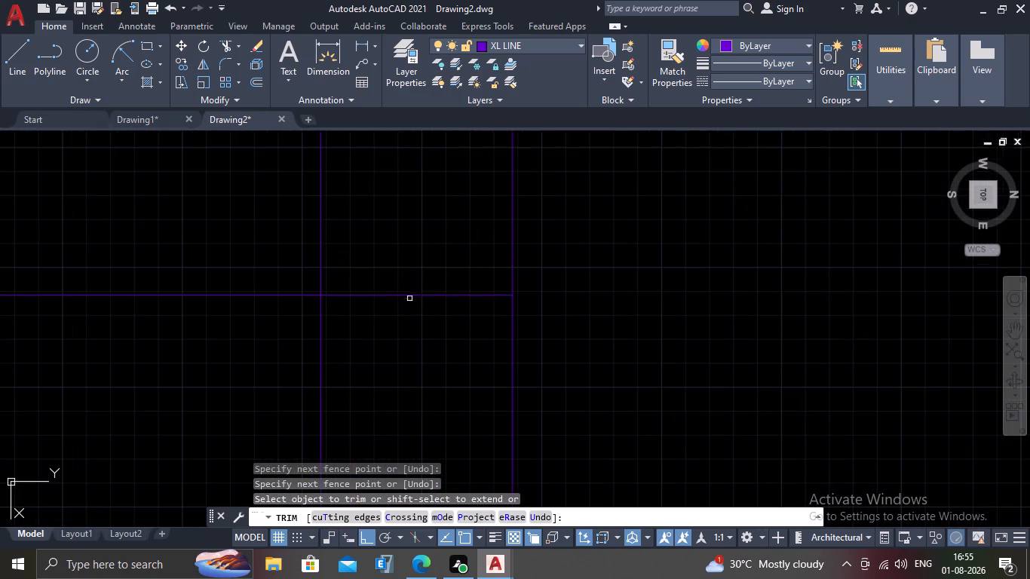
pyautogui.click(319, 229)
pyautogui.click(397, 296)
# Trim the overlapping segments where the lowest horizontal divider band crosses the raised bay's two vertical divider bands.
pyautogui.scroll(-3, 381, 326)
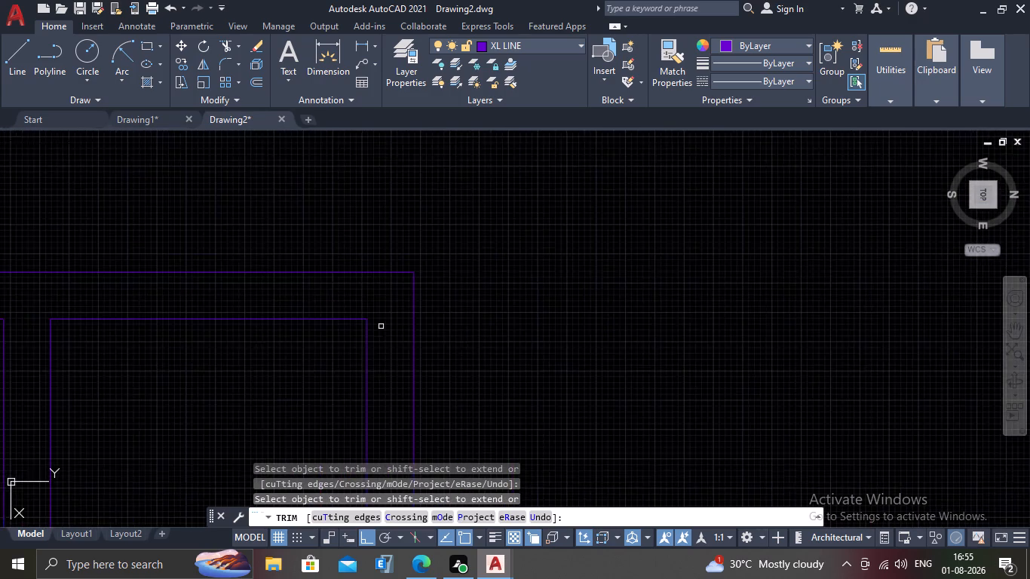
pyautogui.scroll(-7, 381, 326)
pyautogui.moveTo(349, 390); pyautogui.dragTo(341, 326, button='middle')
pyautogui.scroll(2, 375, 345)
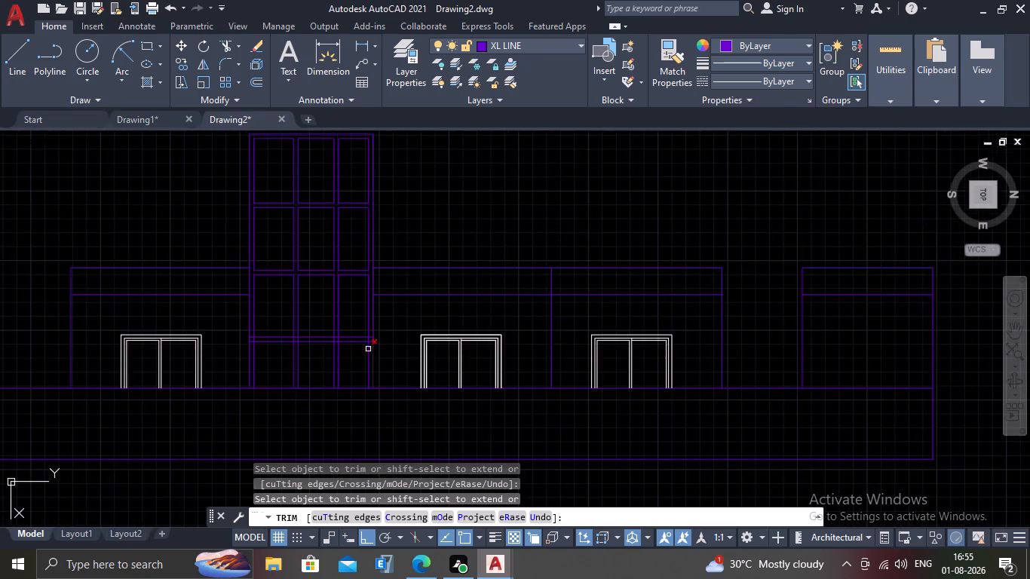
pyautogui.scroll(3, 308, 364)
pyautogui.scroll(2, 255, 273)
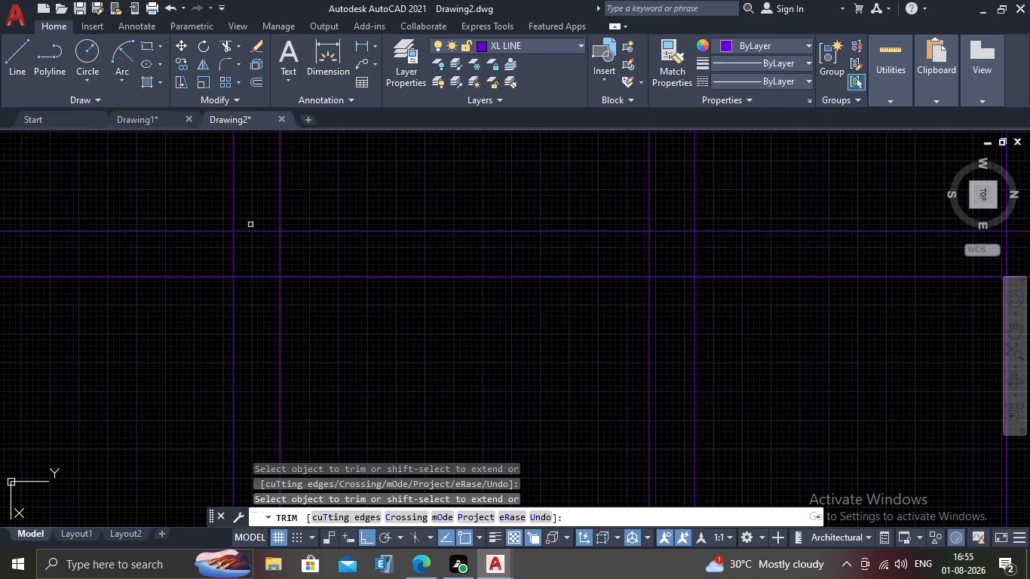
pyautogui.click(250, 221)
pyautogui.click(253, 315)
pyautogui.click(212, 245)
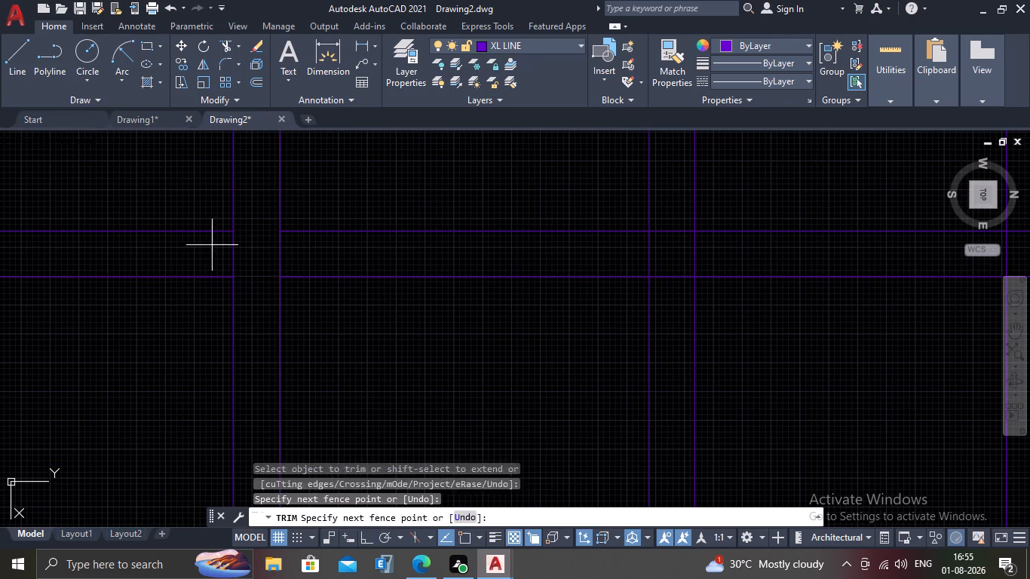
pyautogui.click(302, 249)
pyautogui.scroll(-1, 301, 254)
pyautogui.scroll(2, 555, 266)
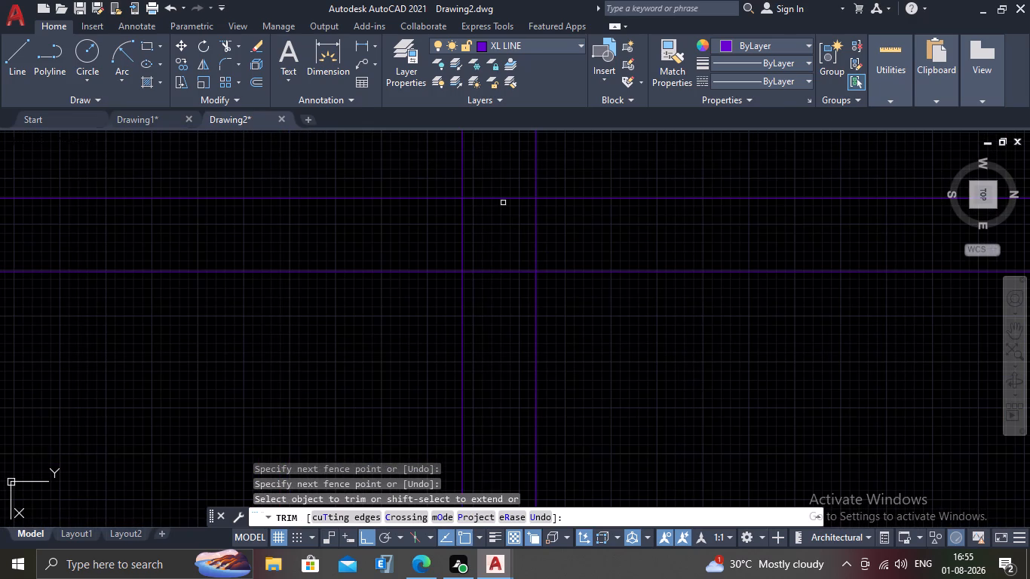
pyautogui.click(496, 184)
pyautogui.click(488, 303)
pyautogui.click(425, 240)
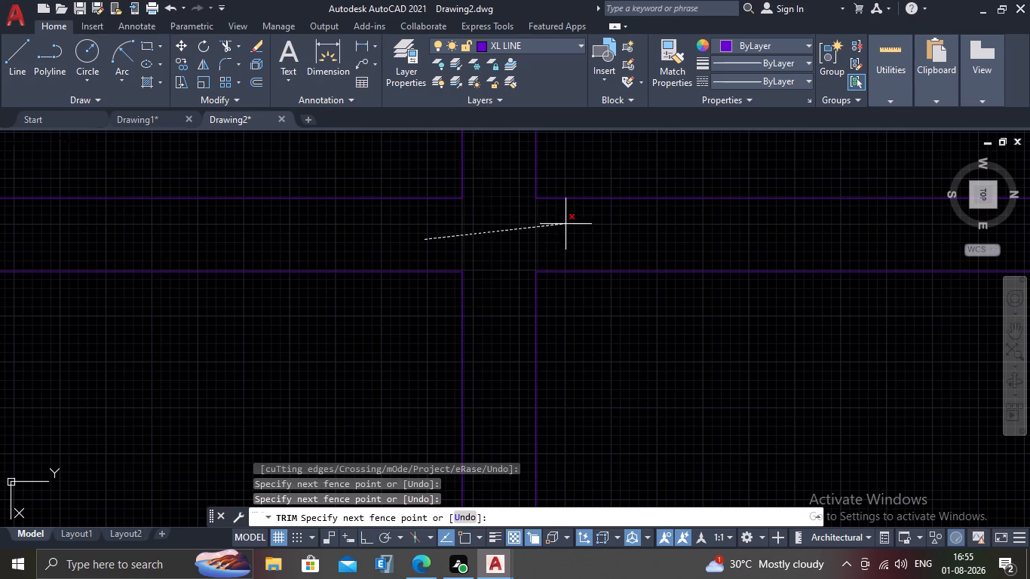
pyautogui.click(570, 231)
# Trim the overlapping segments where the lowest horizontal divider band meets the raised bay's right frame member.
pyautogui.scroll(-3, 563, 236)
pyautogui.scroll(3, 691, 234)
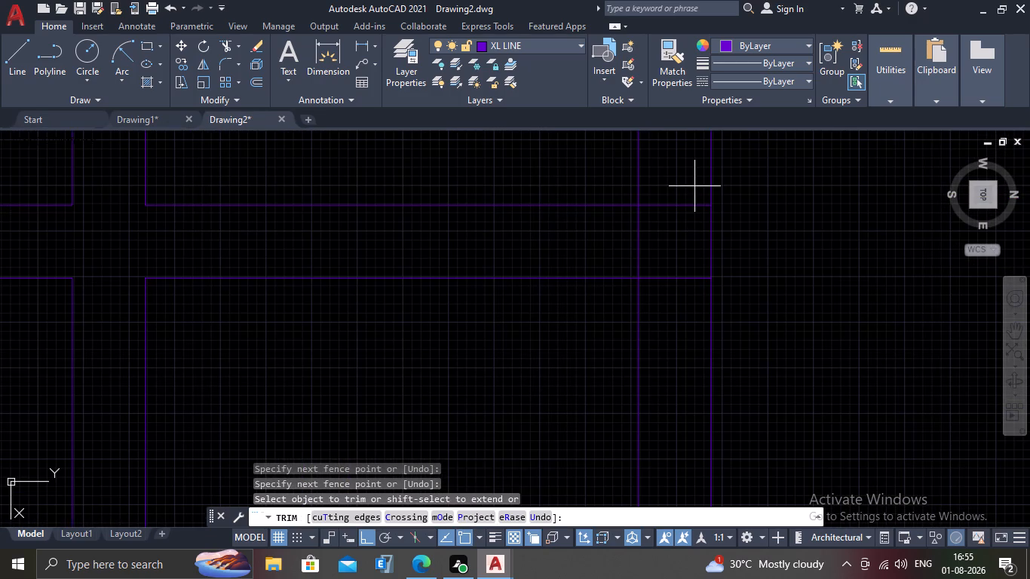
pyautogui.click(694, 186)
pyautogui.moveTo(687, 311); pyautogui.dragTo(683, 302)
pyautogui.click(654, 233)
pyautogui.click(598, 244)
# Trim the overlapping segments where the lowest horizontal divider band meets the raised bay's left frame member.
pyautogui.scroll(-2, 598, 244)
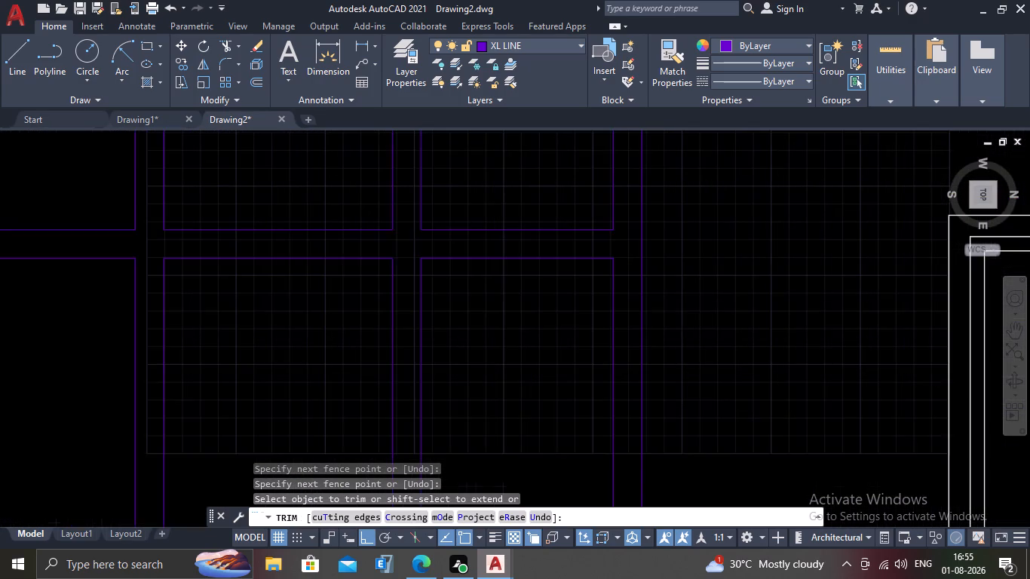
pyautogui.scroll(-2, 528, 292)
pyautogui.moveTo(493, 326); pyautogui.dragTo(649, 326, button='middle')
pyautogui.scroll(2, 397, 284)
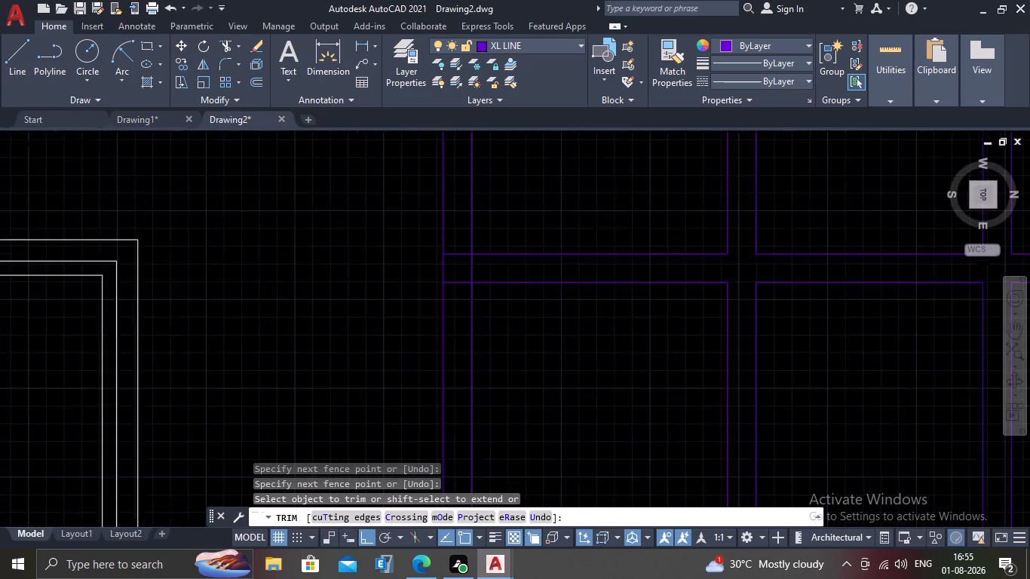
pyautogui.scroll(1, 397, 284)
pyautogui.scroll(1, 464, 256)
pyautogui.click(550, 169)
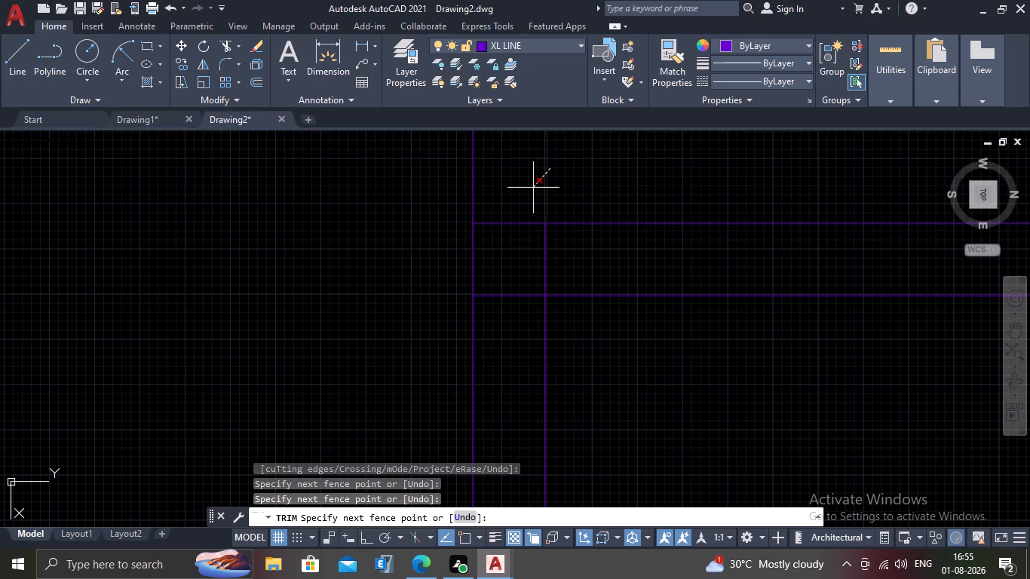
pyautogui.press('Escape')
pyautogui.press('Return')
pyautogui.click(514, 202)
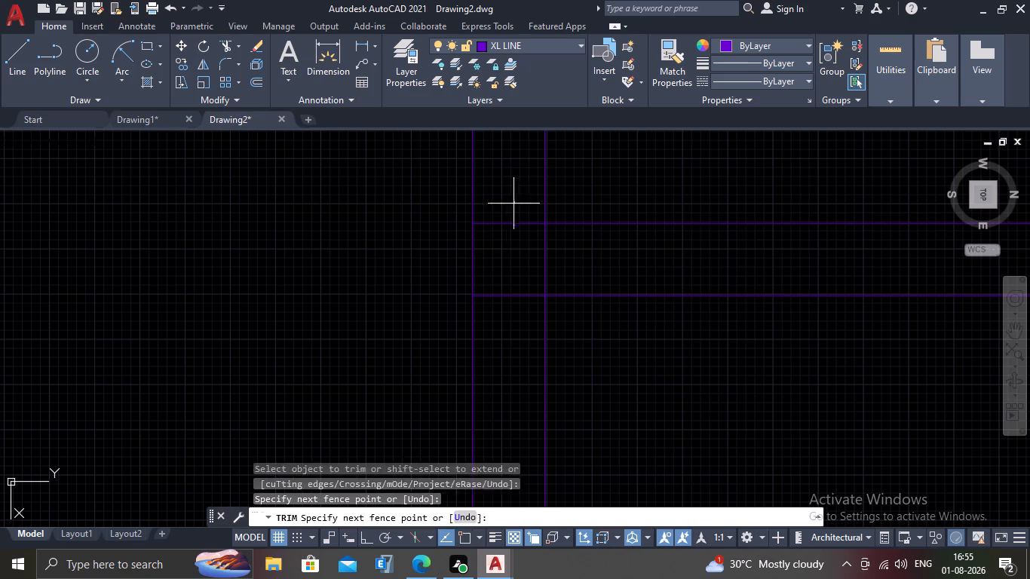
pyautogui.moveTo(492, 342); pyautogui.dragTo(495, 334)
pyautogui.click(523, 263)
pyautogui.click(570, 257)
pyautogui.scroll(2, 570, 257)
pyautogui.scroll(-1, 570, 257)
pyautogui.scroll(1, 570, 257)
pyautogui.scroll(-3, 570, 257)
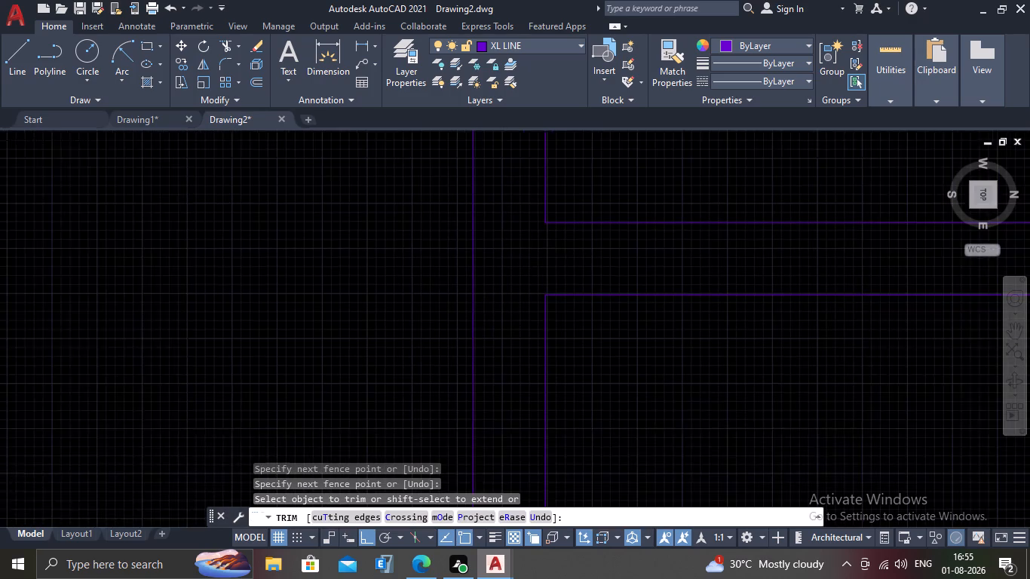
pyautogui.scroll(-3, 556, 271)
pyautogui.middleClick(567, 293)
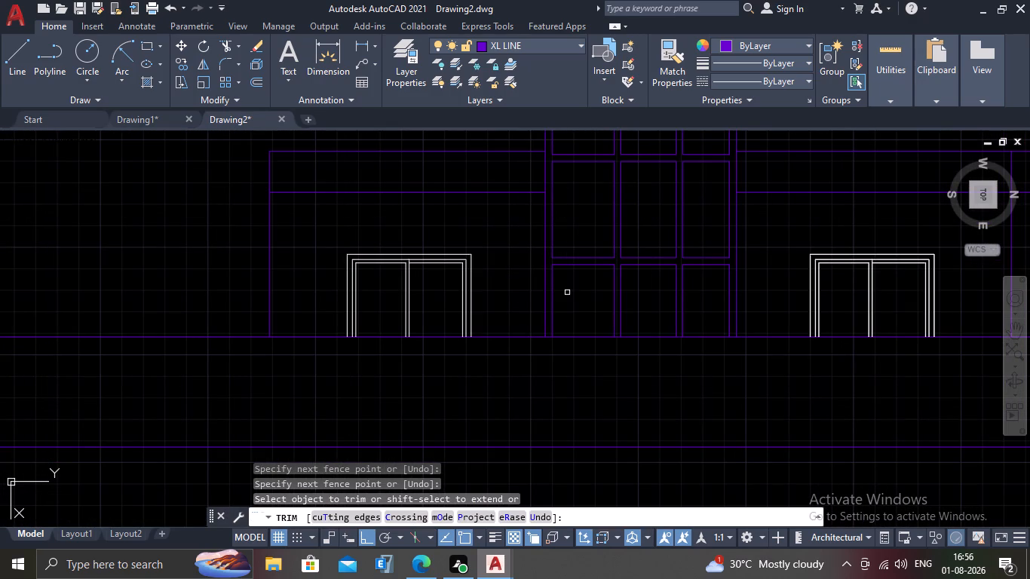
# End the trimming and examine the raised bay's divider grid and the wall to its left.
pyautogui.scroll(-2, 567, 293)
pyautogui.moveTo(616, 242); pyautogui.dragTo(595, 311, button='middle')
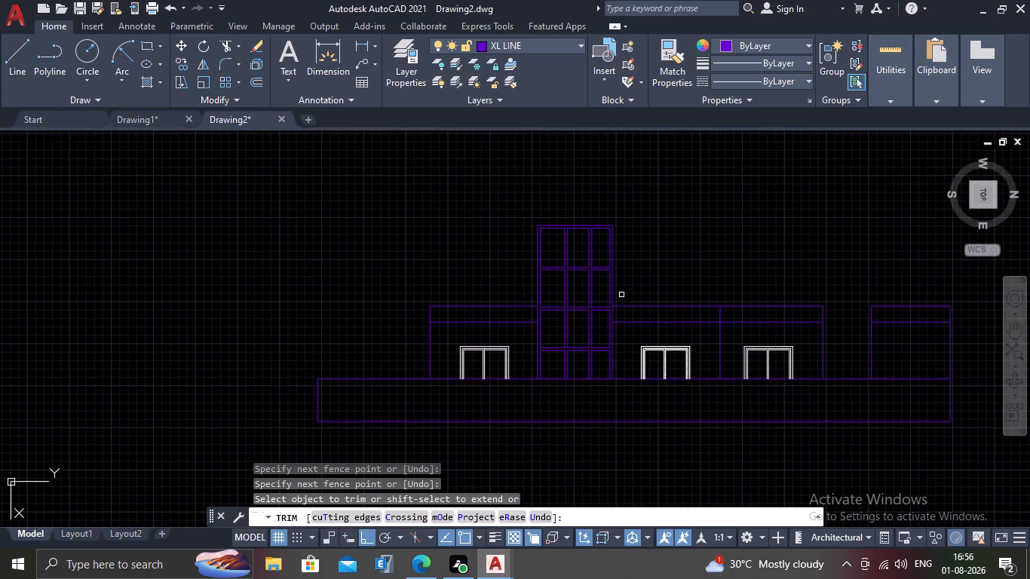
pyautogui.scroll(3, 621, 295)
pyautogui.scroll(-2, 621, 295)
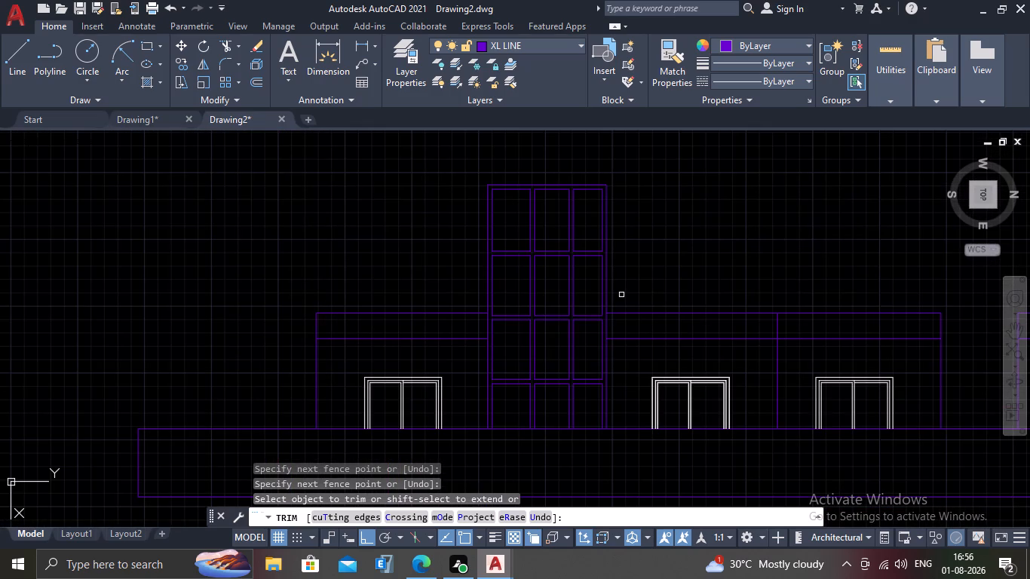
pyautogui.press('Escape')
pyautogui.scroll(2, 412, 358)
pyautogui.scroll(-2, 381, 356)
pyautogui.middleClick(335, 369)
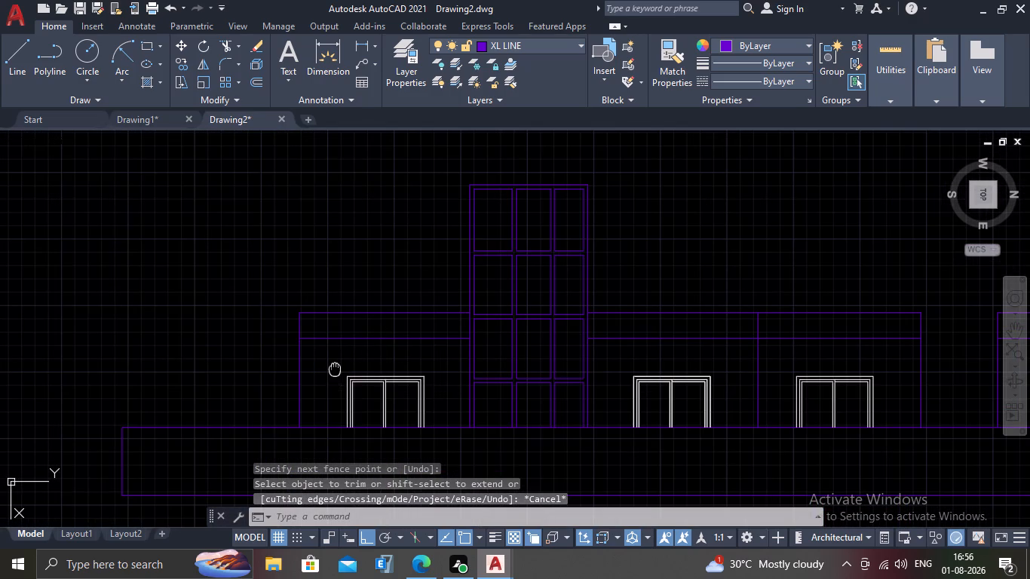
pyautogui.scroll(2, 330, 348)
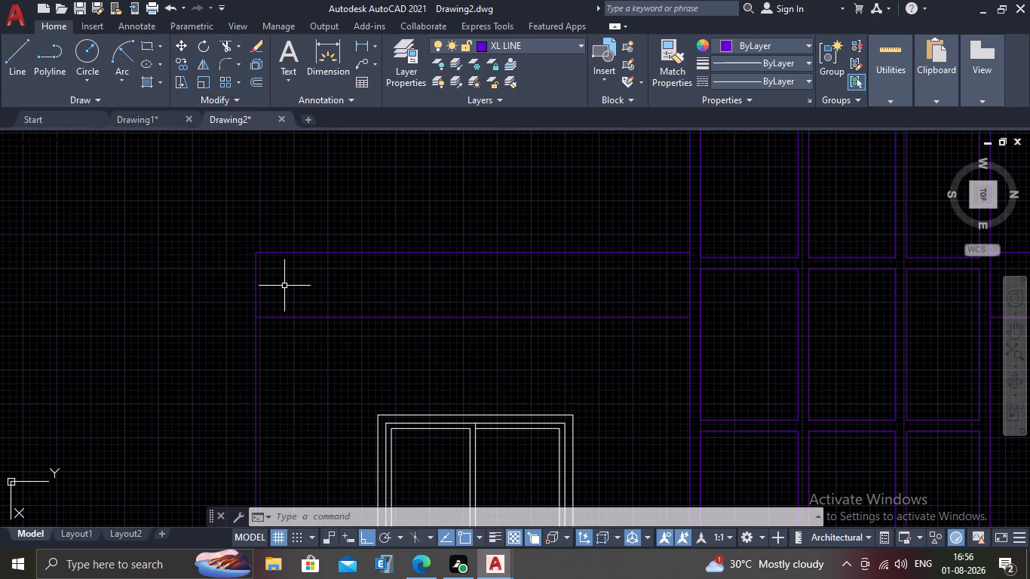
pyautogui.scroll(2, 311, 300)
pyautogui.scroll(-2, 311, 300)
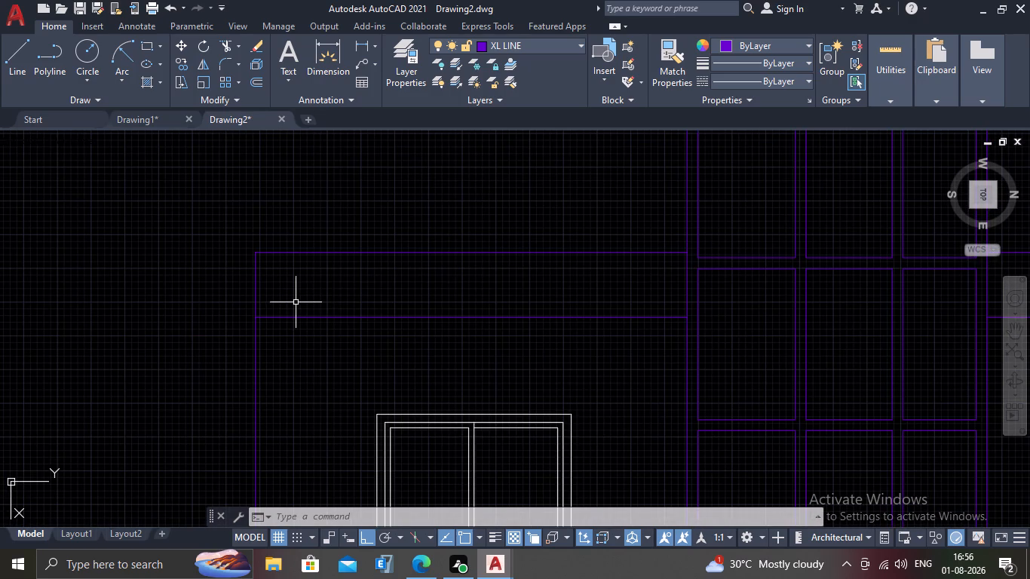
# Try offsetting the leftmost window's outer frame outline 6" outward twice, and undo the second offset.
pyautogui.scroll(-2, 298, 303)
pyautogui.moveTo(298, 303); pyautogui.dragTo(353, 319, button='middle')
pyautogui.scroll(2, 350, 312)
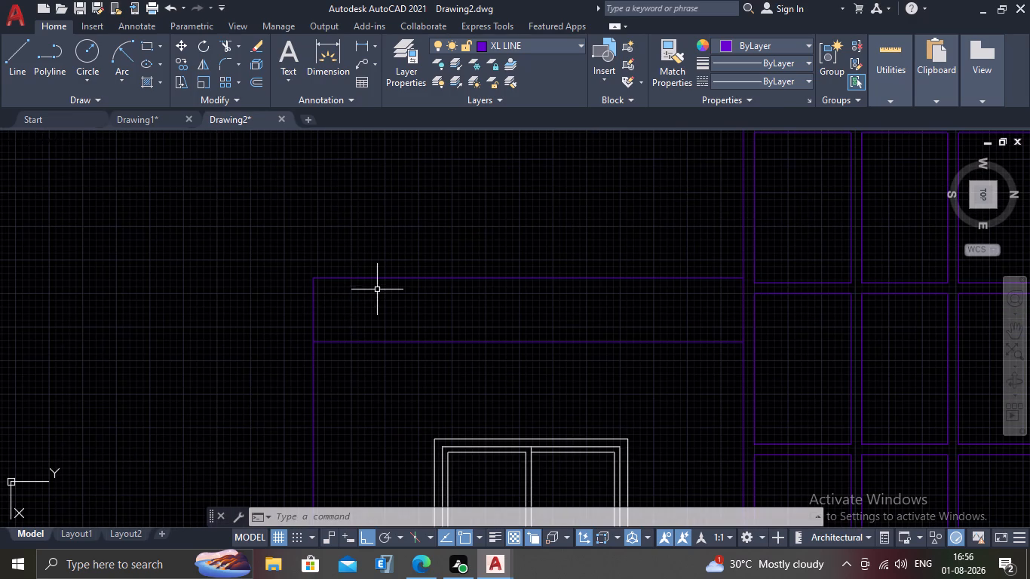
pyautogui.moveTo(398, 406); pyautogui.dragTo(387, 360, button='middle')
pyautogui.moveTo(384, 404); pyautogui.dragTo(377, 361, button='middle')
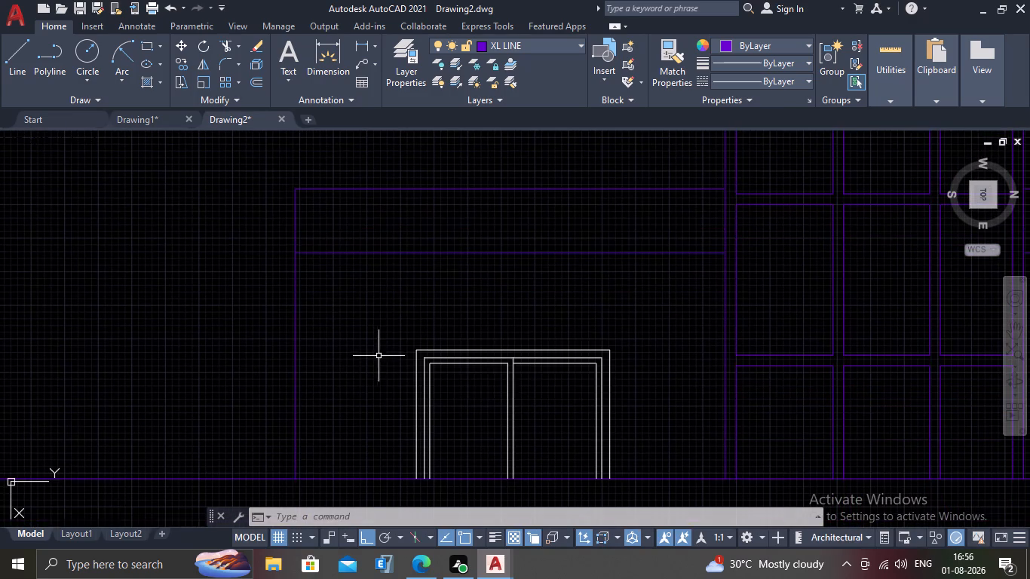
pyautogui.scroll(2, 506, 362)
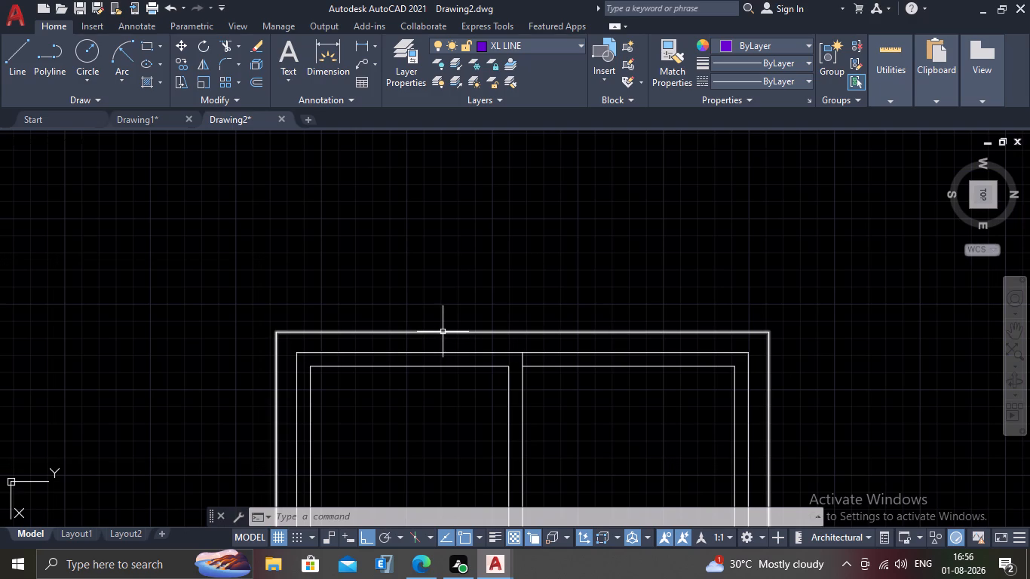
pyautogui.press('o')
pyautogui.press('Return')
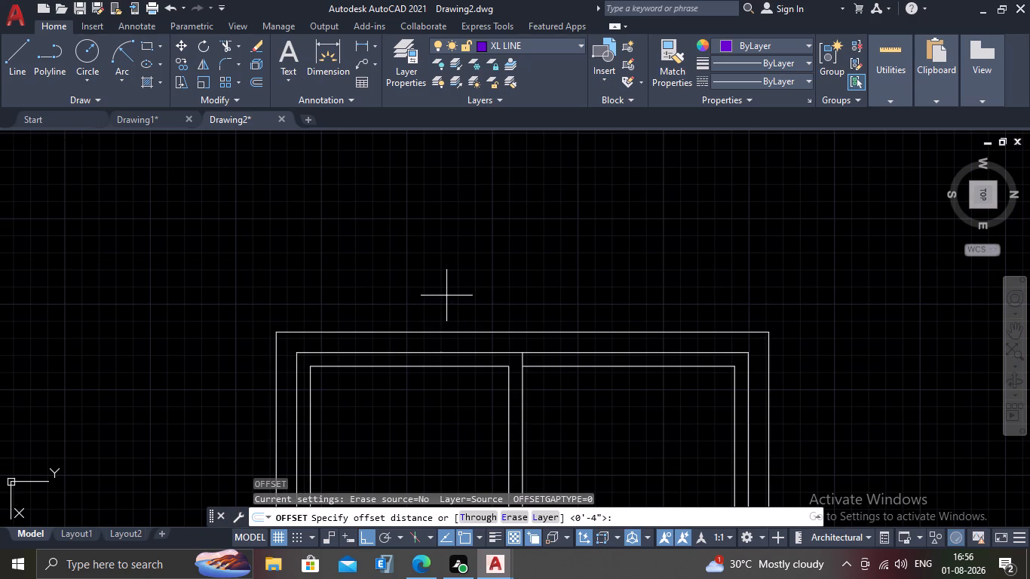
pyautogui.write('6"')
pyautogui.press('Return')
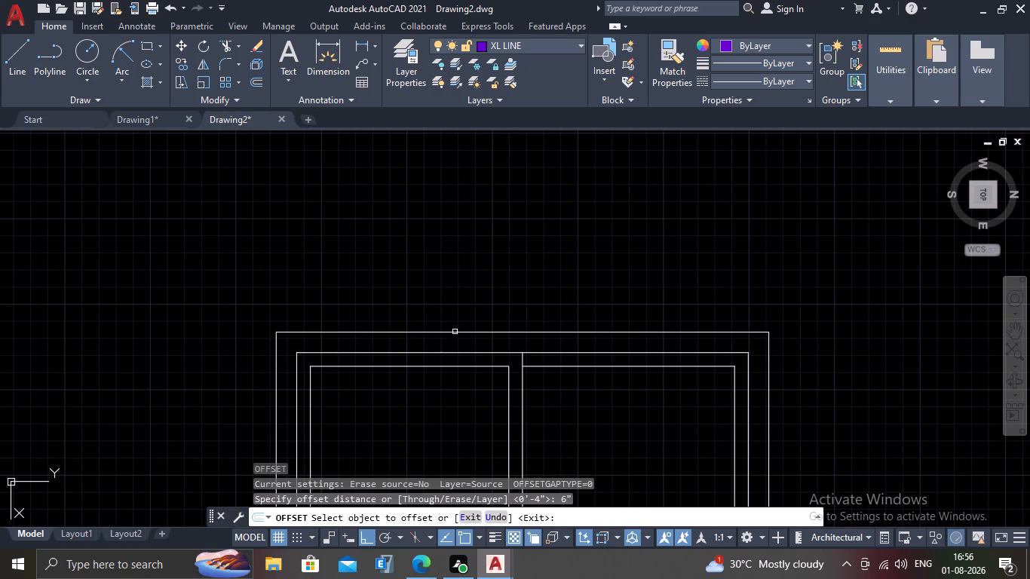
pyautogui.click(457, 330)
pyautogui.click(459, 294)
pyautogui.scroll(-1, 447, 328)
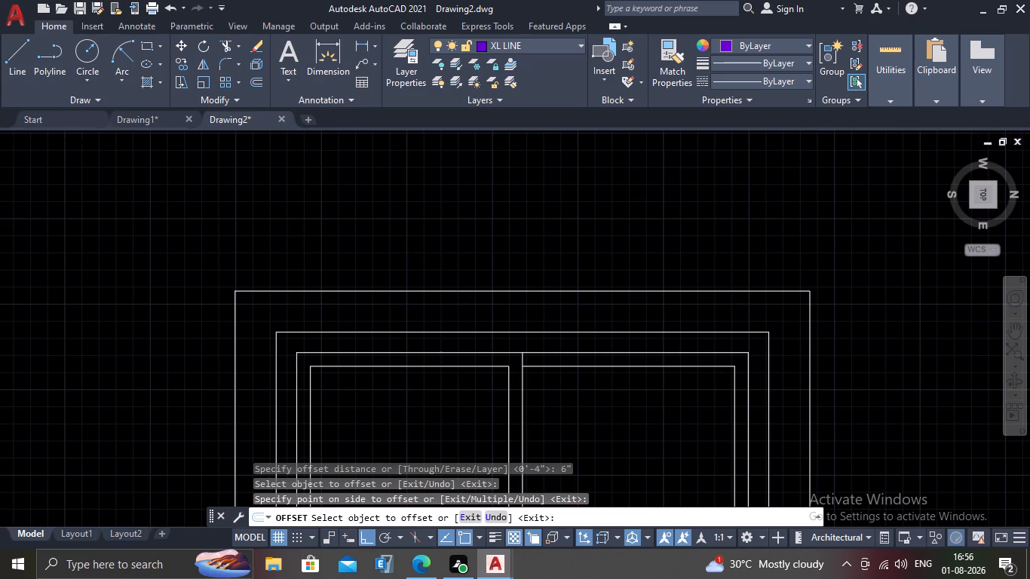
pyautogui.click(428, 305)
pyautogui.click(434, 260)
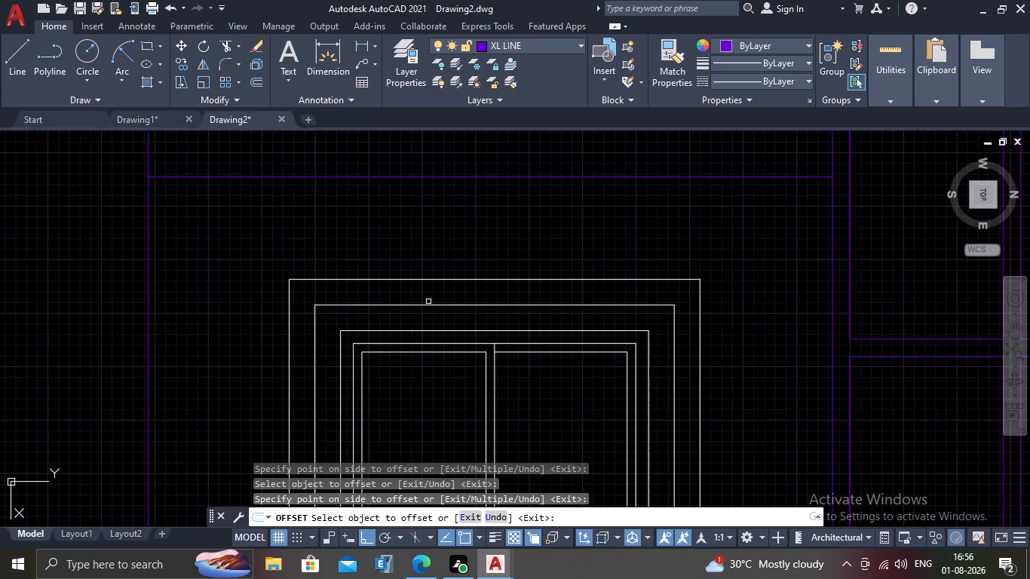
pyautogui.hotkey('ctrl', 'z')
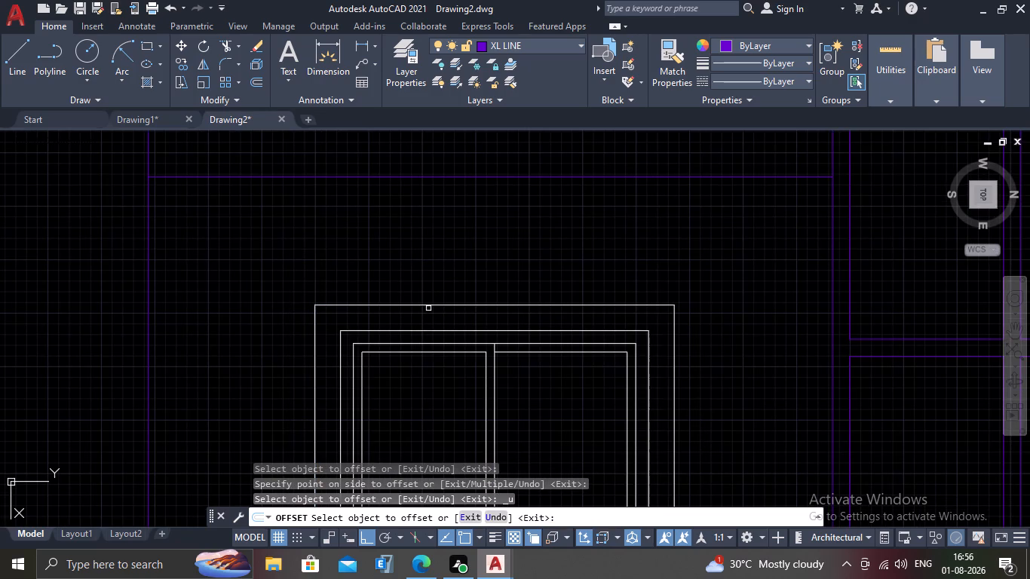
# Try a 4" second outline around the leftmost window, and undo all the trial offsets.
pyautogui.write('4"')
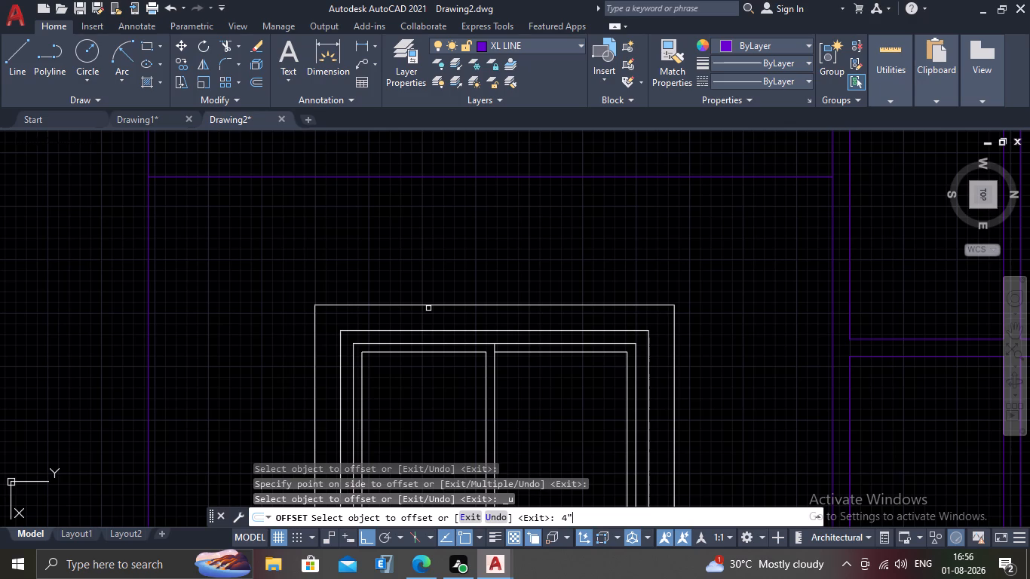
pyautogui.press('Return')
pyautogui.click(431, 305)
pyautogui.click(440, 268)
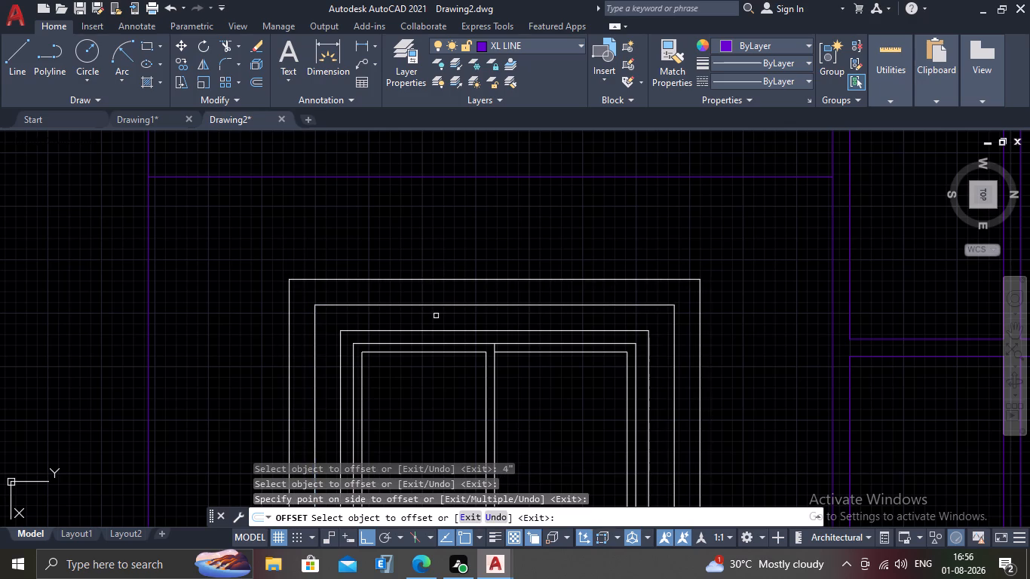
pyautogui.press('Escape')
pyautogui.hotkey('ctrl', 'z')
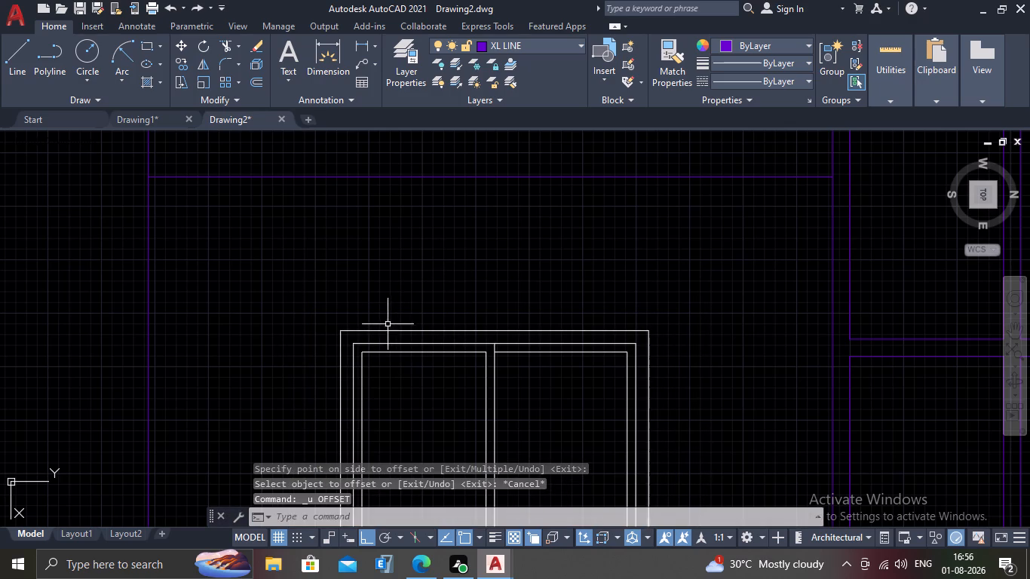
# Offset the leftmost window's outer frame outline 3" outward.
pyautogui.press('o')
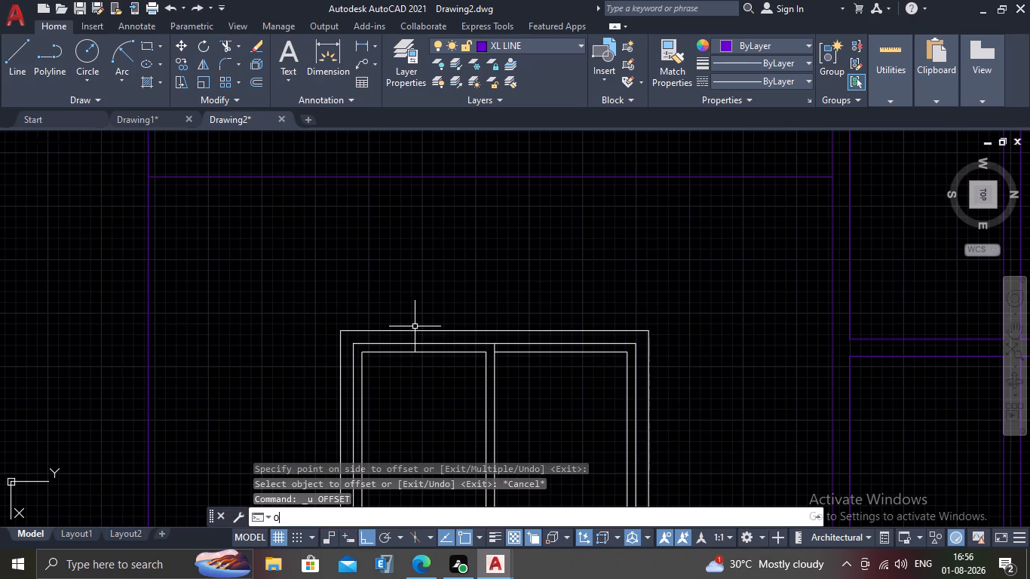
pyautogui.press('Return')
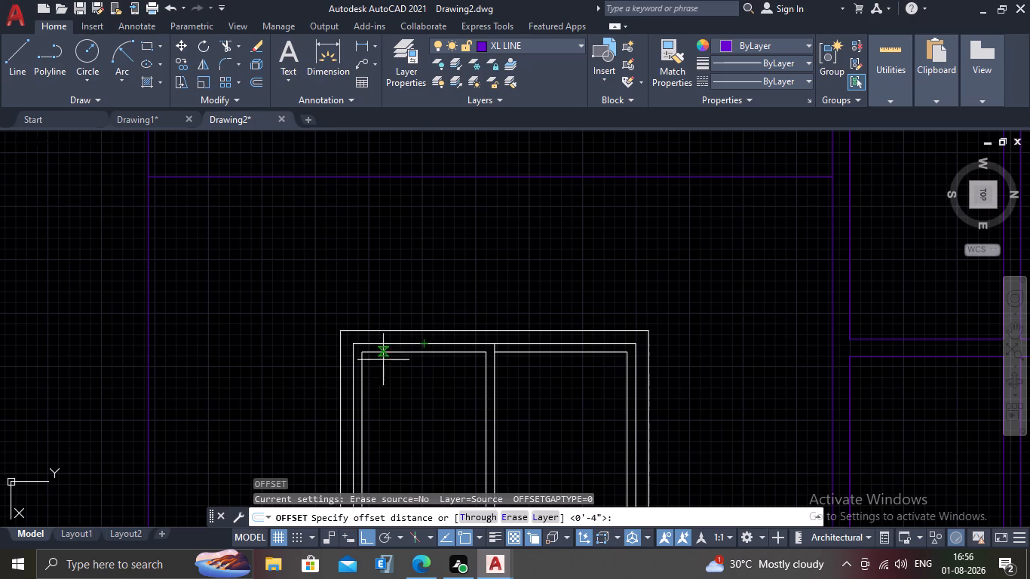
pyautogui.write('3"')
pyautogui.press('Return')
pyautogui.click(455, 332)
pyautogui.click(472, 283)
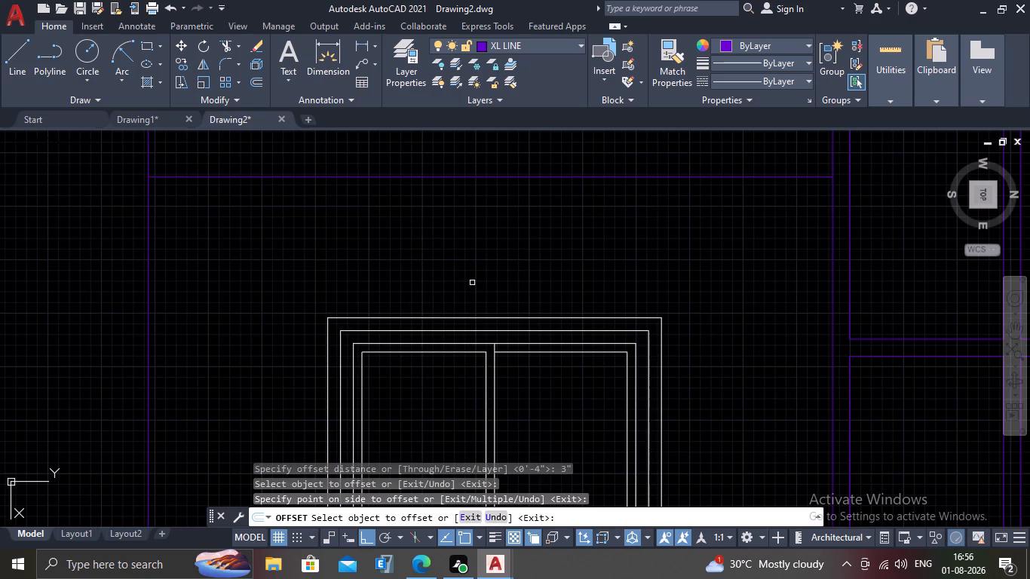
pyautogui.press('Escape')
# Offset the leftmost window's outermost outline another 5" outward to form a surround band.
pyautogui.press('o')
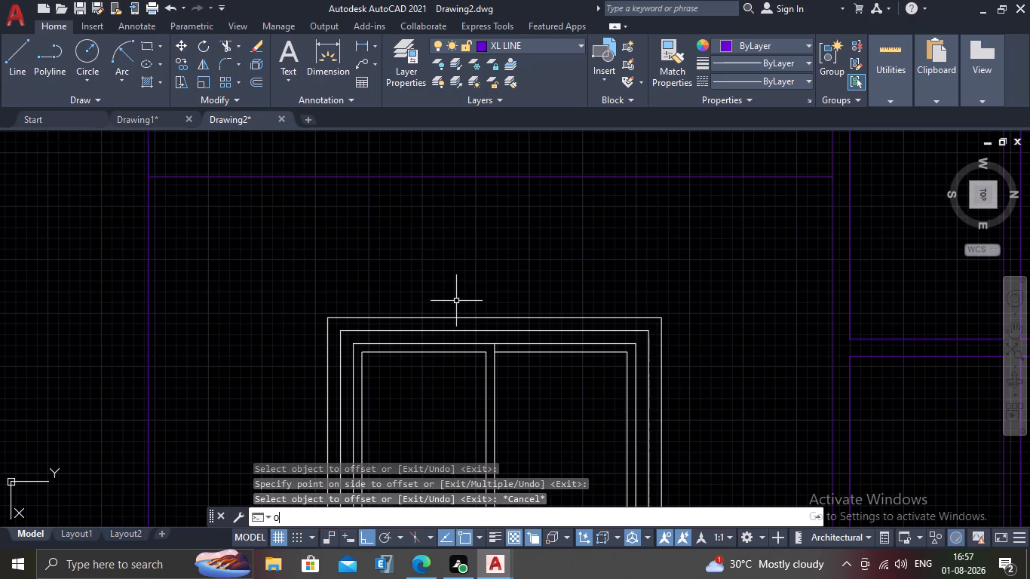
pyautogui.press('Return')
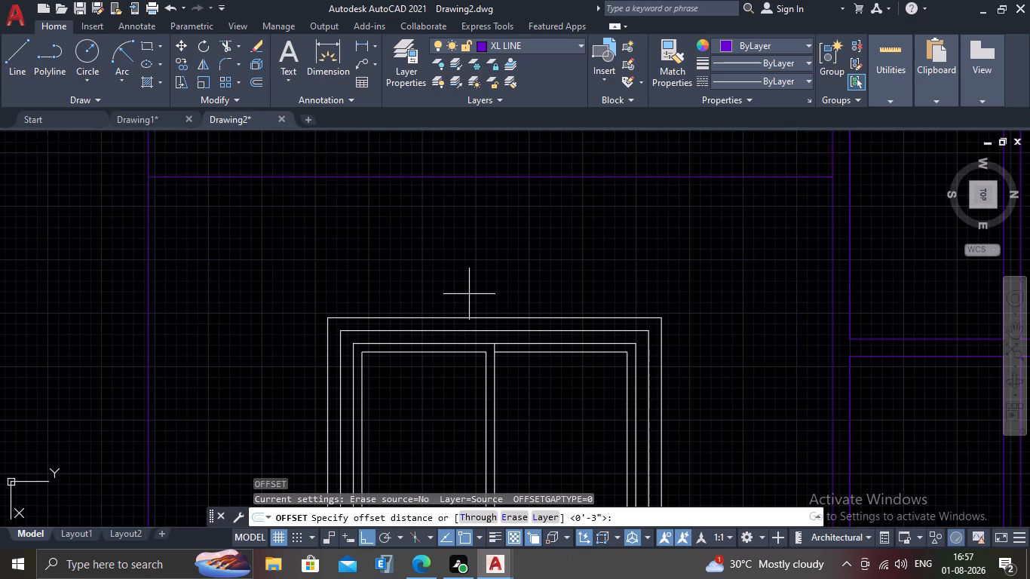
pyautogui.write('5"')
pyautogui.press('Return')
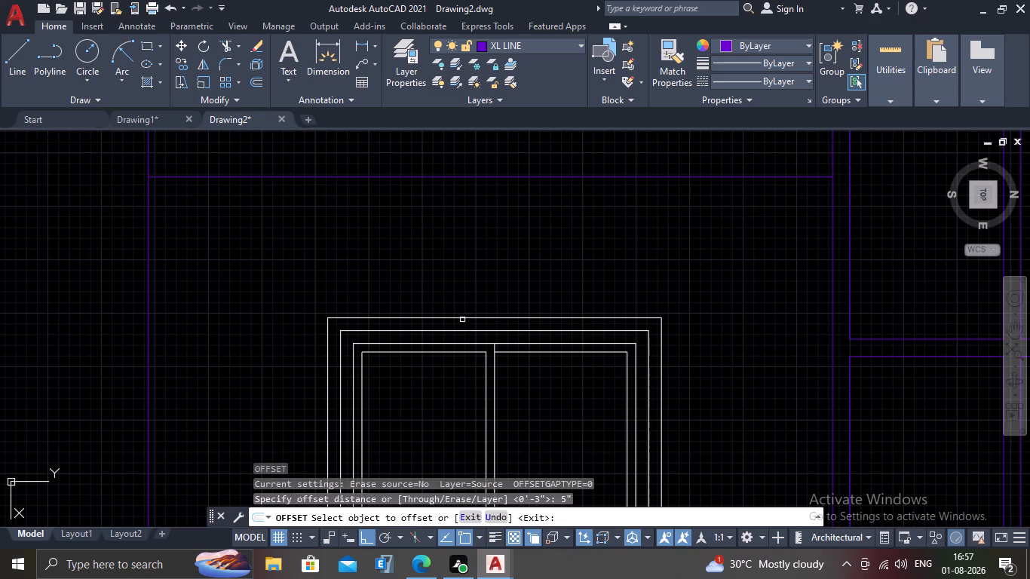
pyautogui.click(464, 320)
pyautogui.click(474, 286)
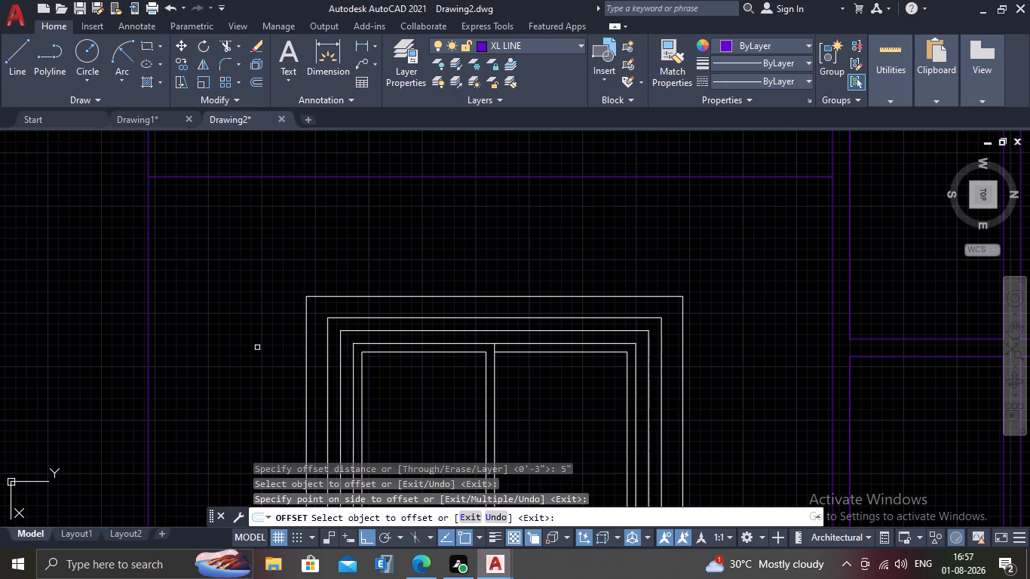
pyautogui.press('Escape')
# Draw a short horizontal line across the 5" surround band's left leg, level with the top of the original window frame.
pyautogui.scroll(-1, 277, 354)
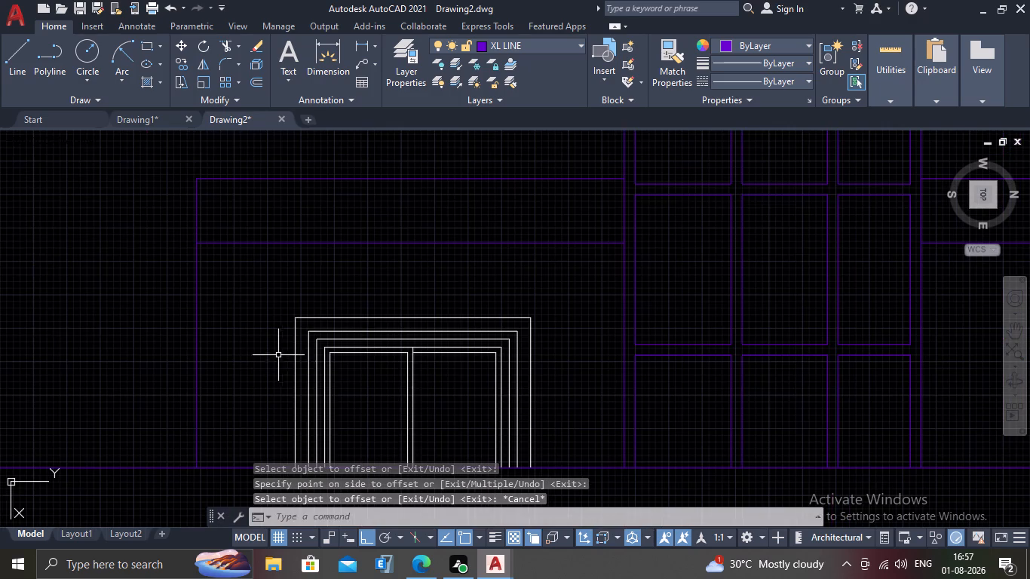
pyautogui.scroll(1, 284, 357)
pyautogui.moveTo(285, 357); pyautogui.dragTo(287, 357, button='middle')
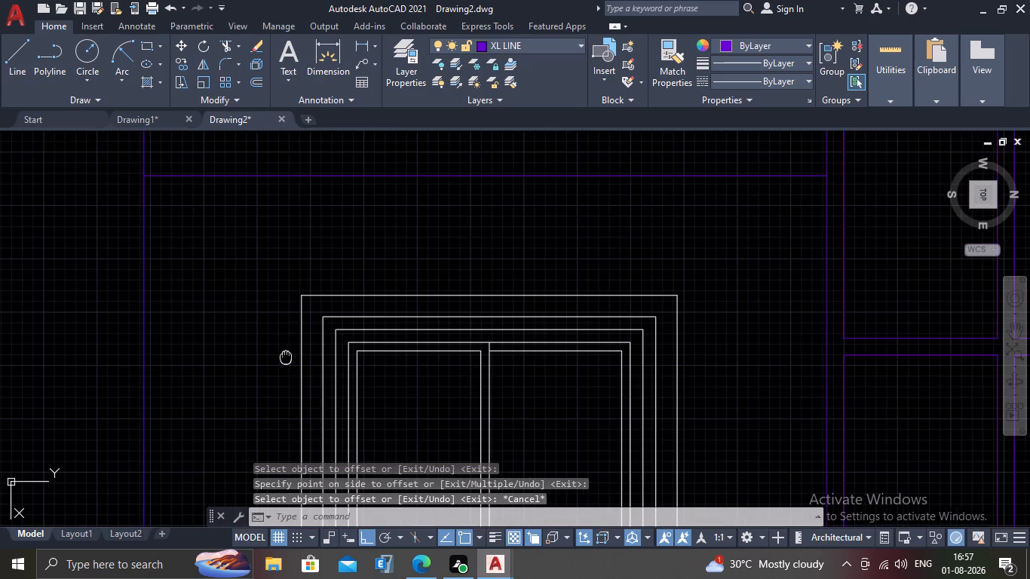
pyautogui.moveTo(287, 357); pyautogui.dragTo(311, 355, button='middle')
pyautogui.scroll(2, 311, 355)
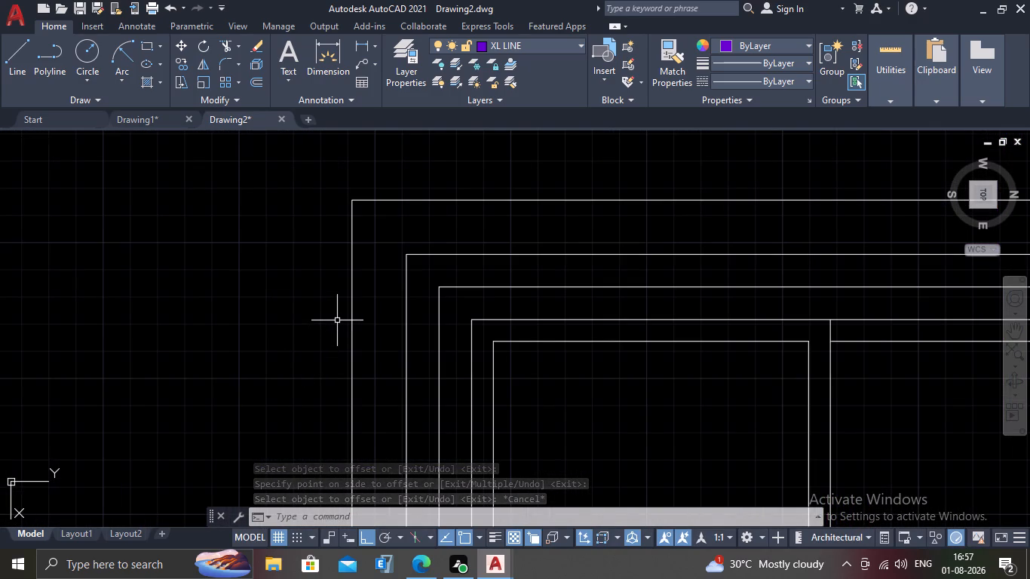
pyautogui.press('l')
pyautogui.press('Return')
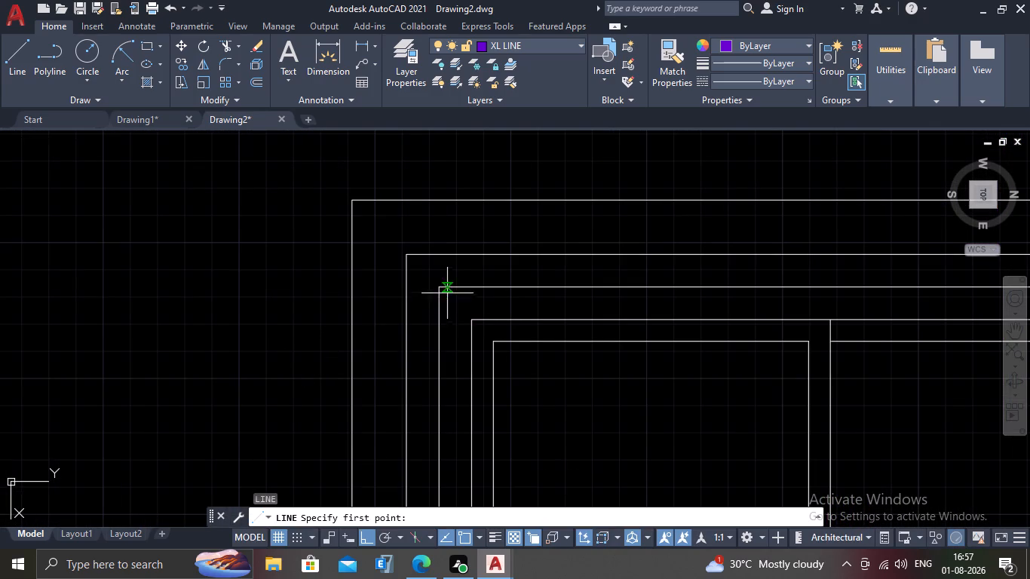
pyautogui.click(404, 286)
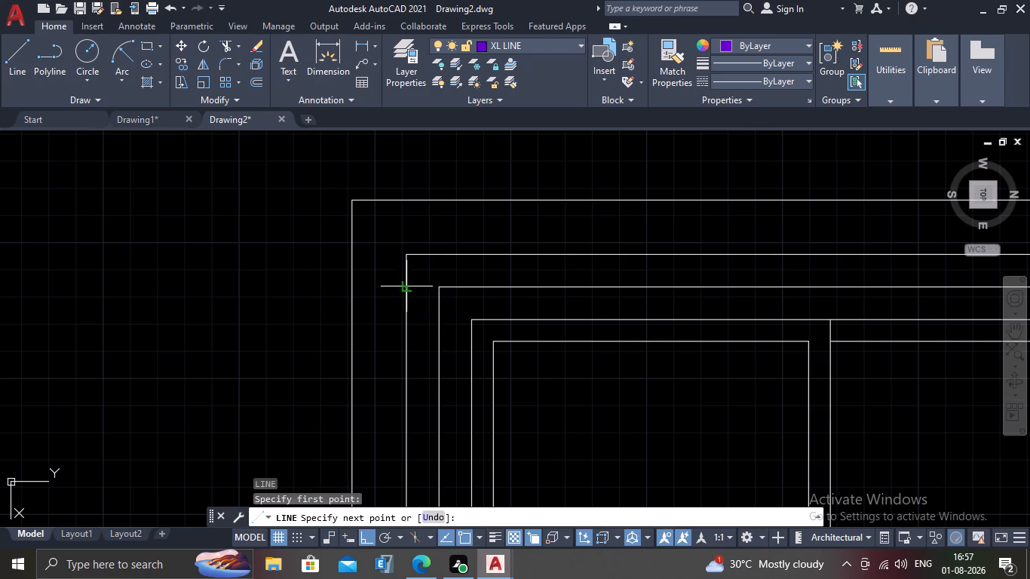
pyautogui.click(351, 289)
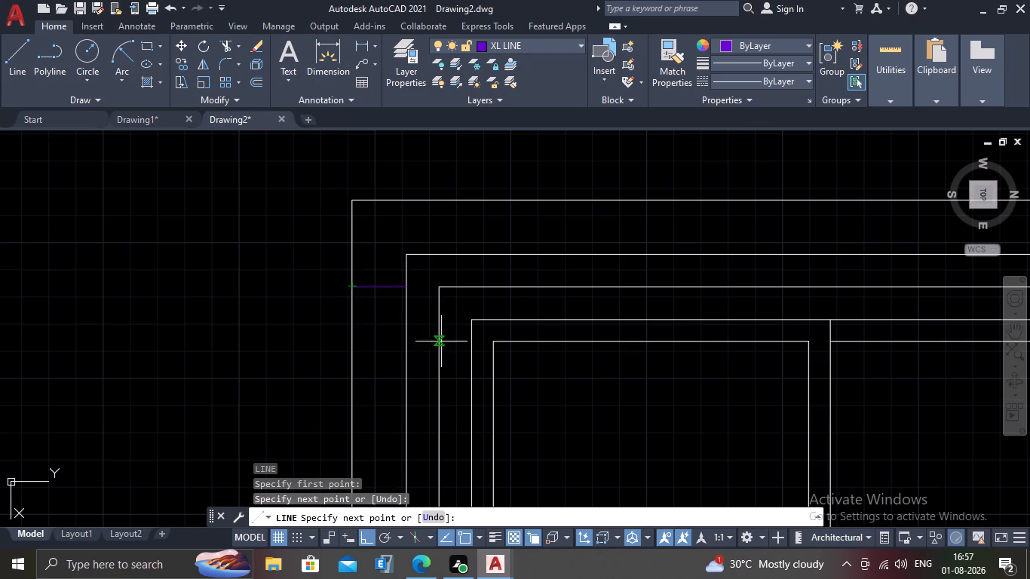
pyautogui.press('Escape')
# Draw a matching short horizontal line across the 5" surround band's right leg, level with the original window frame's top.
pyautogui.scroll(-2, 374, 363)
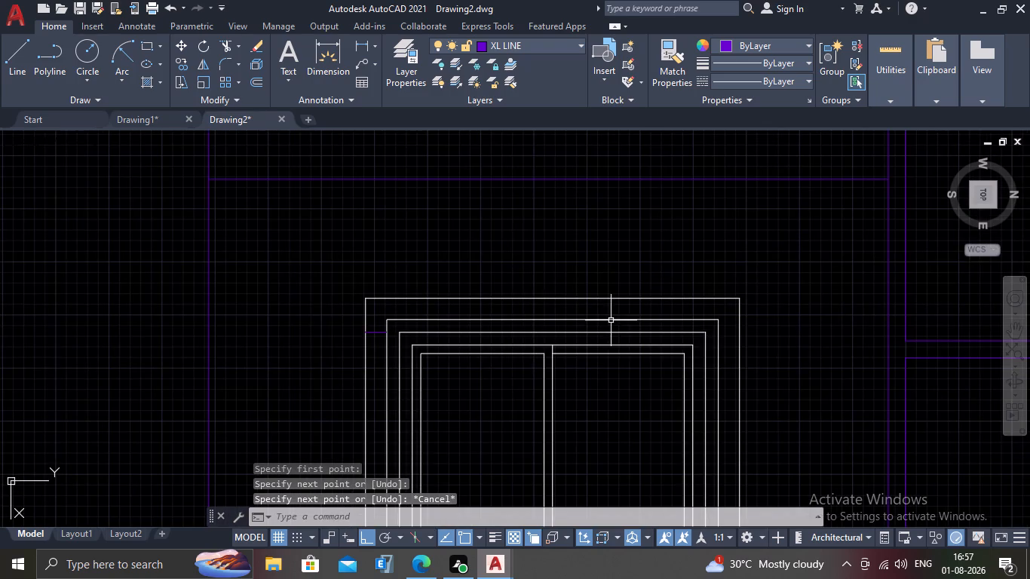
pyautogui.moveTo(612, 320); pyautogui.dragTo(489, 317, button='middle')
pyautogui.scroll(1, 610, 337)
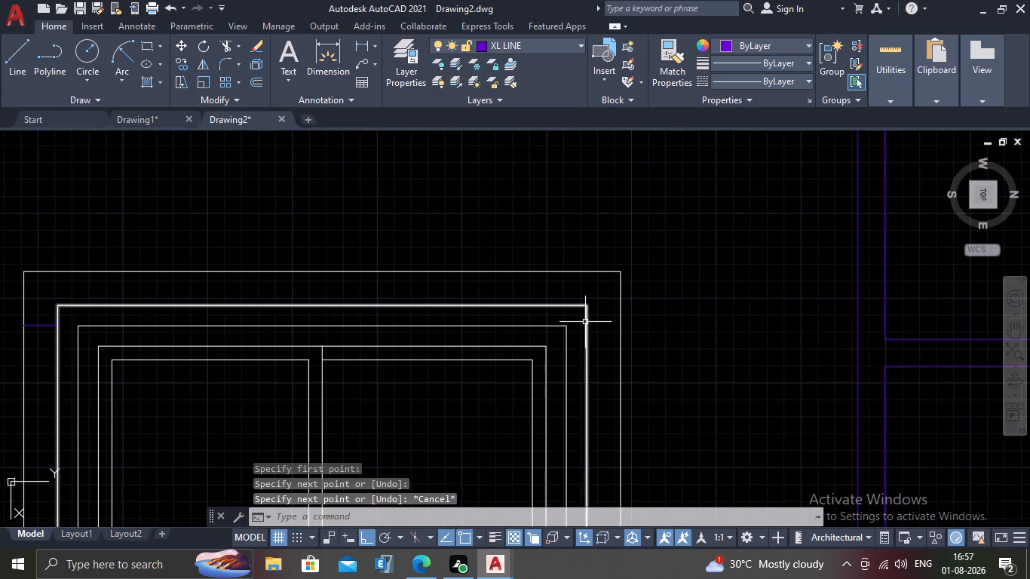
pyautogui.press('Return')
pyautogui.scroll(6, 584, 321)
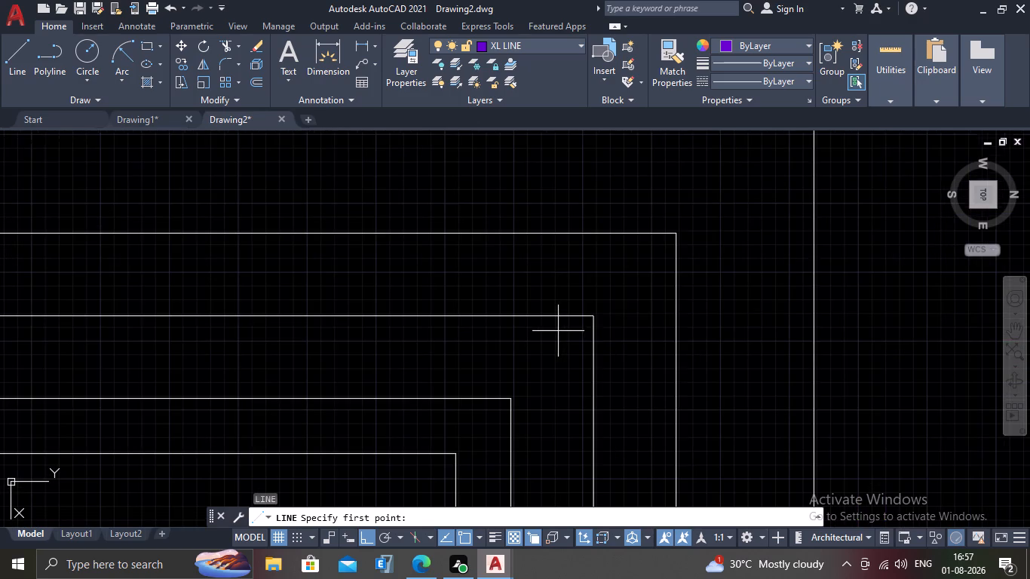
pyautogui.click(675, 317)
pyautogui.click(820, 317)
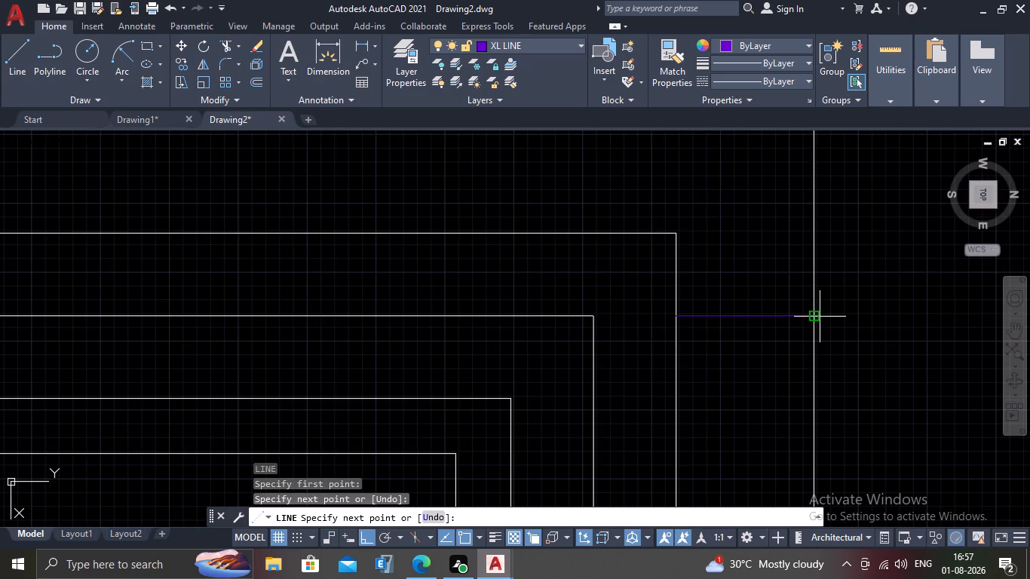
pyautogui.press('Return')
# Trim both legs of the leftmost window's 5" surround band below the short horizontal lines, leaving only the head piece.
pyautogui.scroll(-2, 781, 345)
pyautogui.moveTo(756, 381); pyautogui.dragTo(754, 350, button='middle')
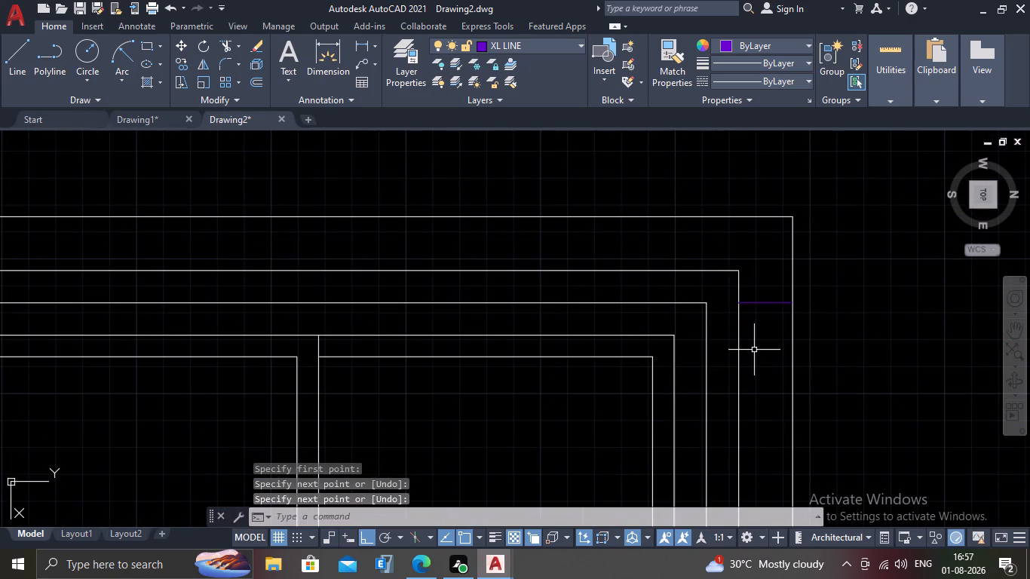
pyautogui.write('TR')
pyautogui.press('Return')
pyautogui.click(814, 357)
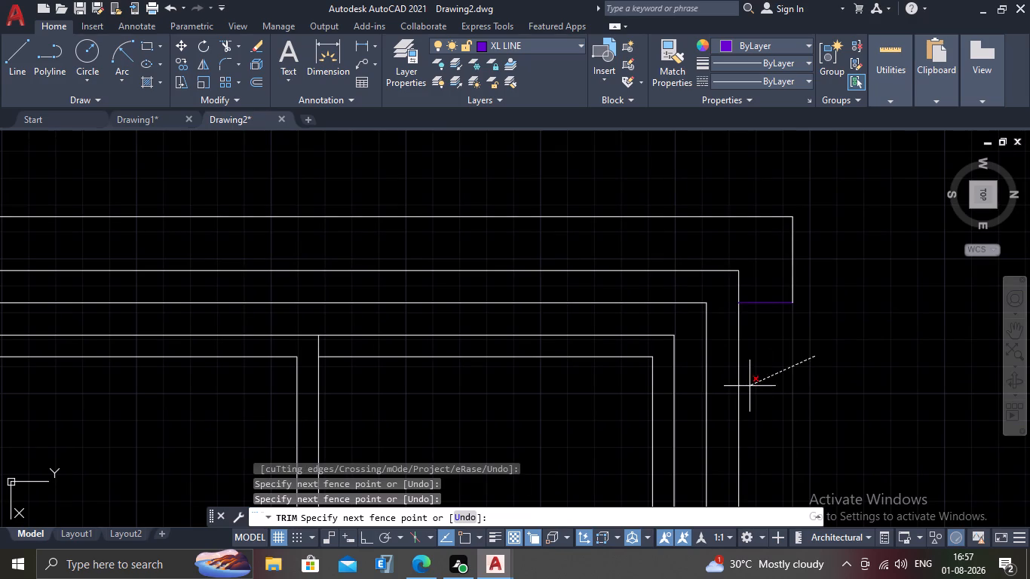
pyautogui.click(732, 391)
pyautogui.scroll(-6, 743, 385)
pyautogui.scroll(2, 692, 405)
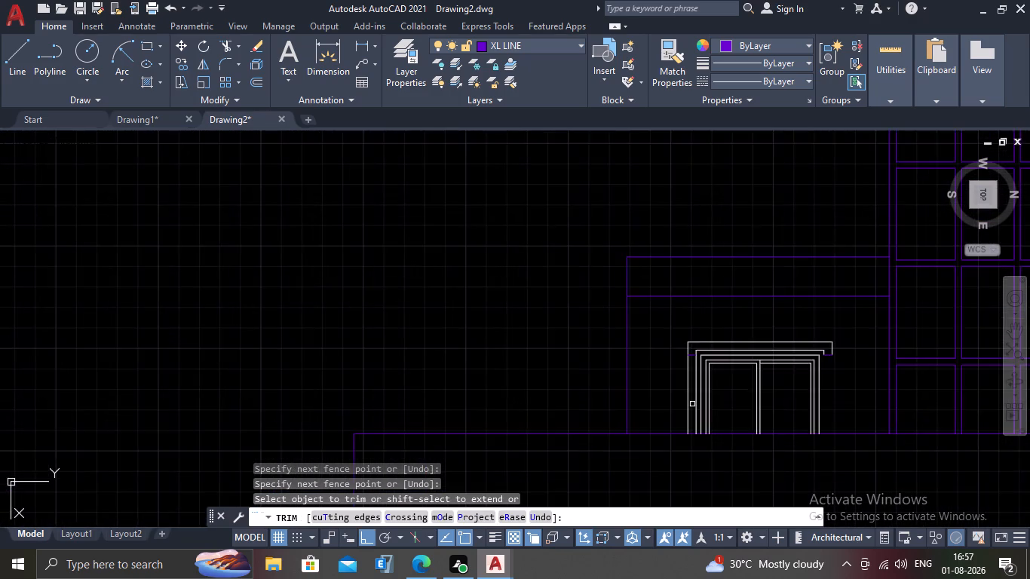
pyautogui.scroll(2, 692, 404)
pyautogui.click(704, 369)
pyautogui.click(682, 381)
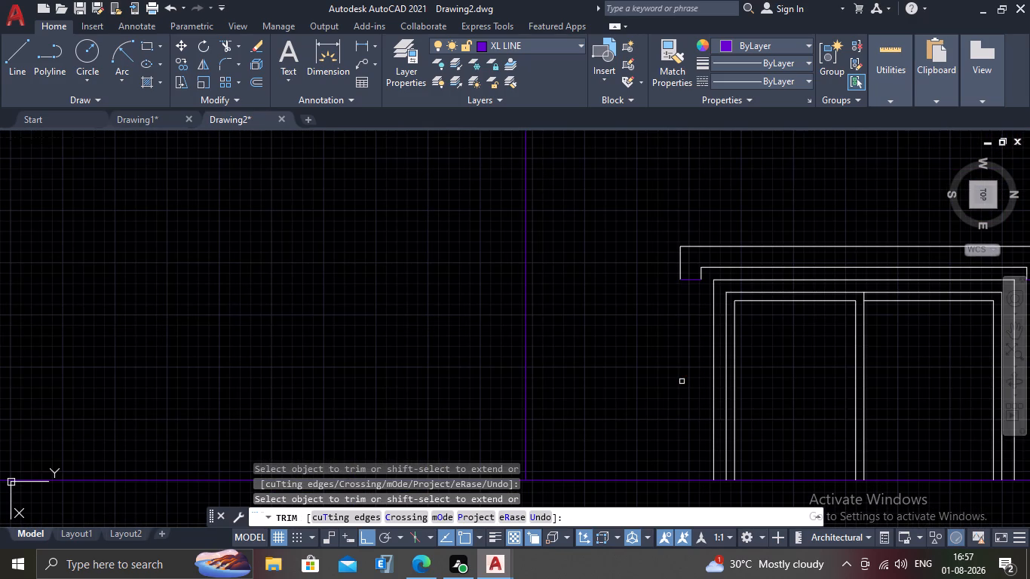
pyautogui.press('Escape')
# Move the two short end lines of the leftmost window's head surround onto the wall layer.
pyautogui.scroll(-1, 663, 367)
pyautogui.scroll(-1, 741, 338)
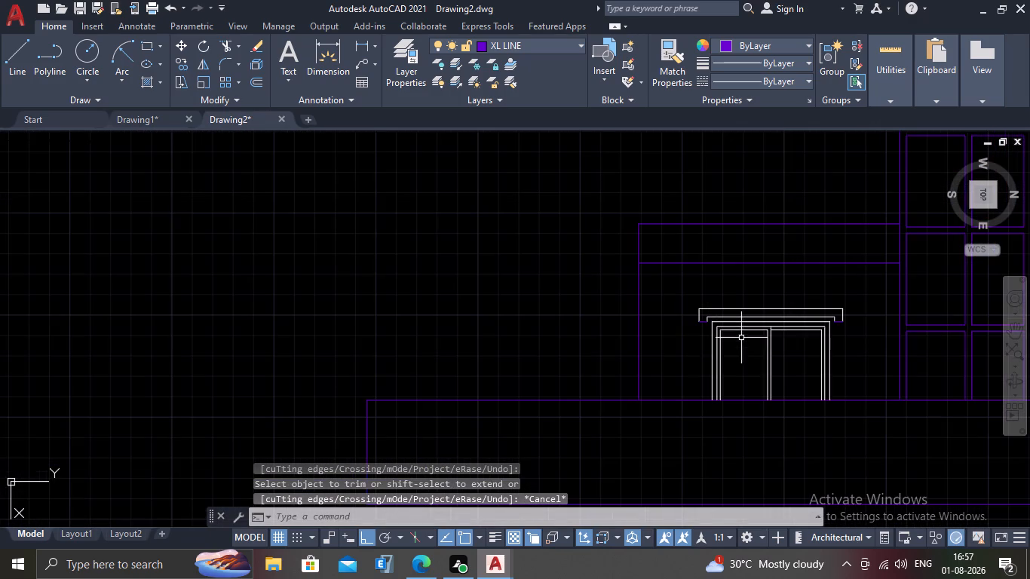
pyautogui.moveTo(728, 347); pyautogui.dragTo(512, 348, button='middle')
pyautogui.scroll(-2, 510, 349)
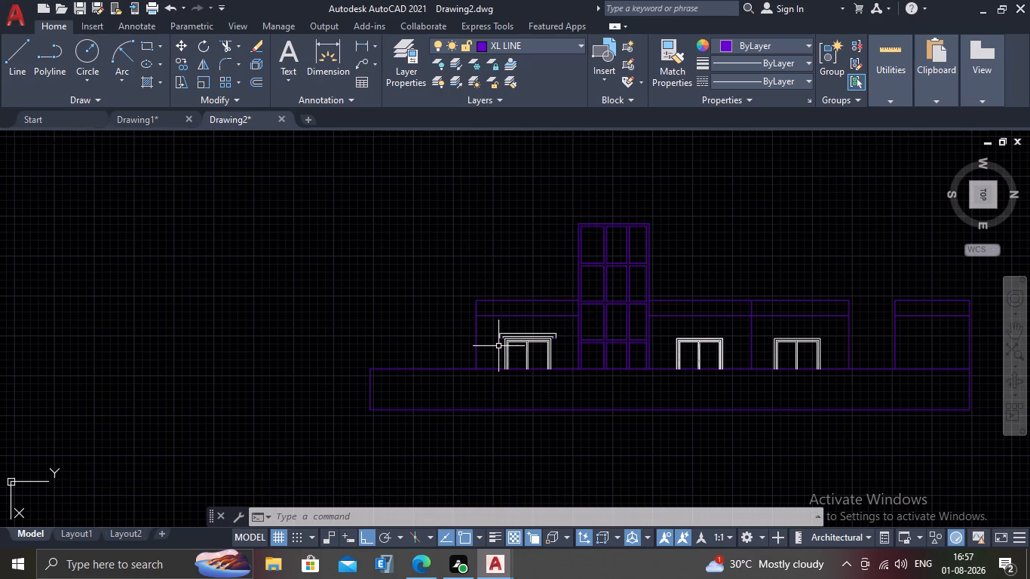
pyautogui.scroll(-2, 498, 346)
pyautogui.scroll(2, 532, 375)
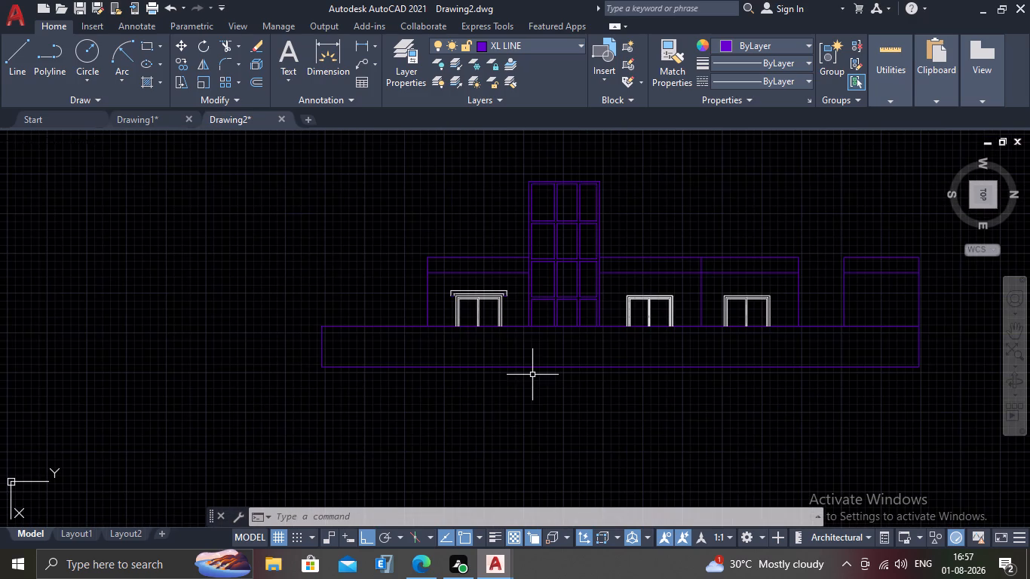
pyautogui.scroll(2, 434, 293)
pyautogui.scroll(2, 538, 280)
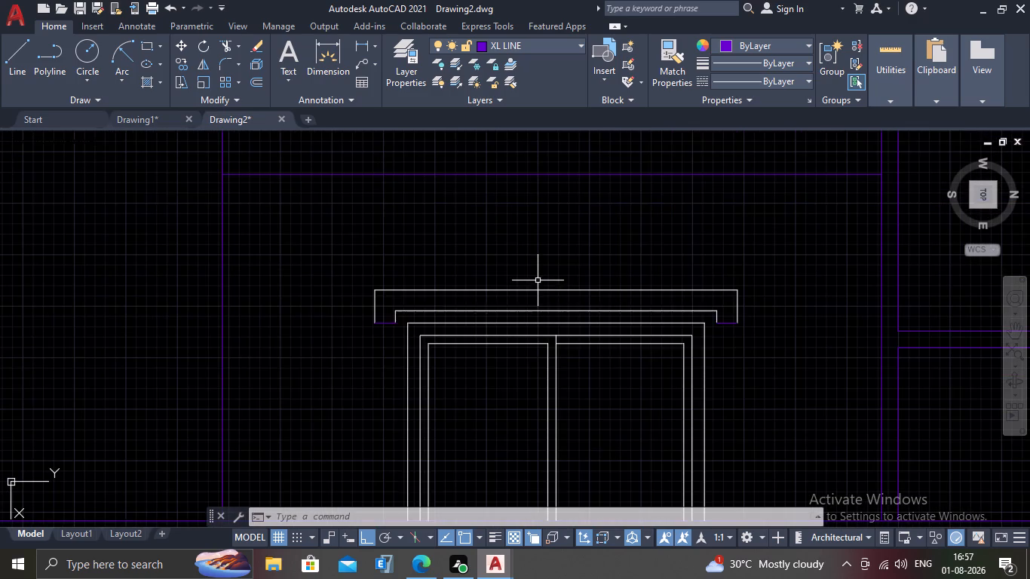
pyautogui.scroll(2, 415, 330)
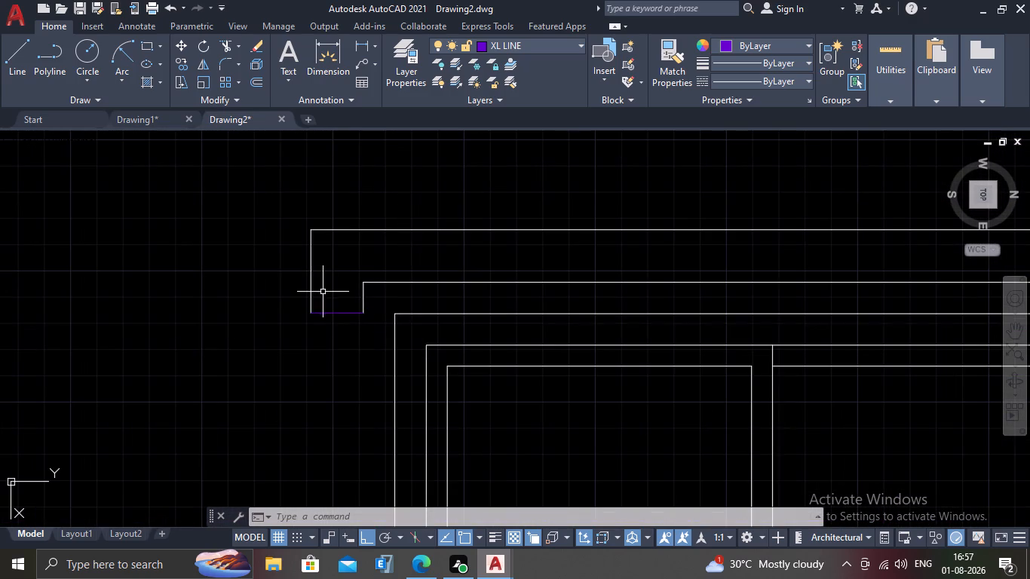
pyautogui.click(327, 293)
pyautogui.click(321, 352)
pyautogui.scroll(-2, 347, 320)
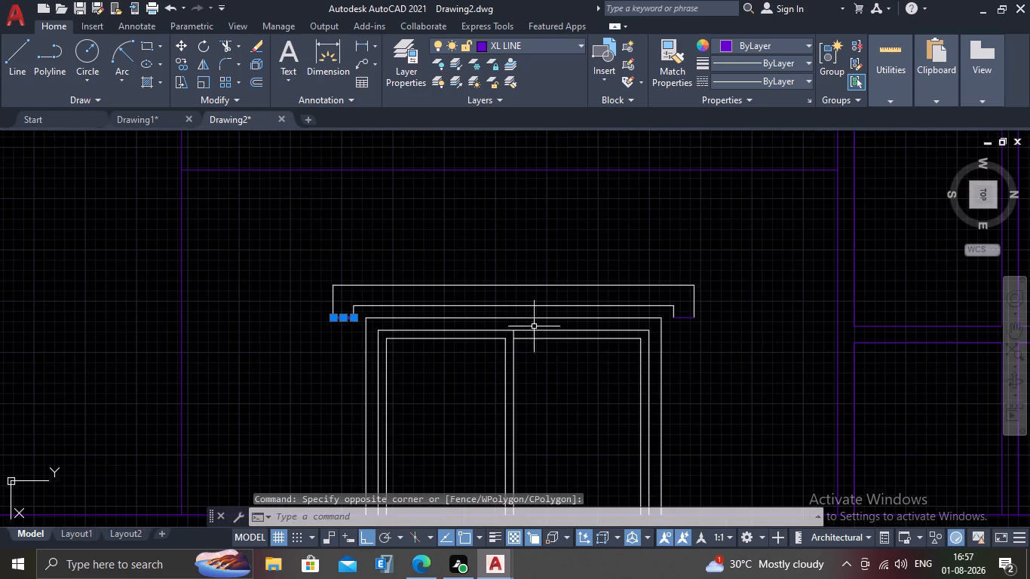
pyautogui.scroll(1, 696, 327)
pyautogui.click(686, 295)
pyautogui.click(670, 341)
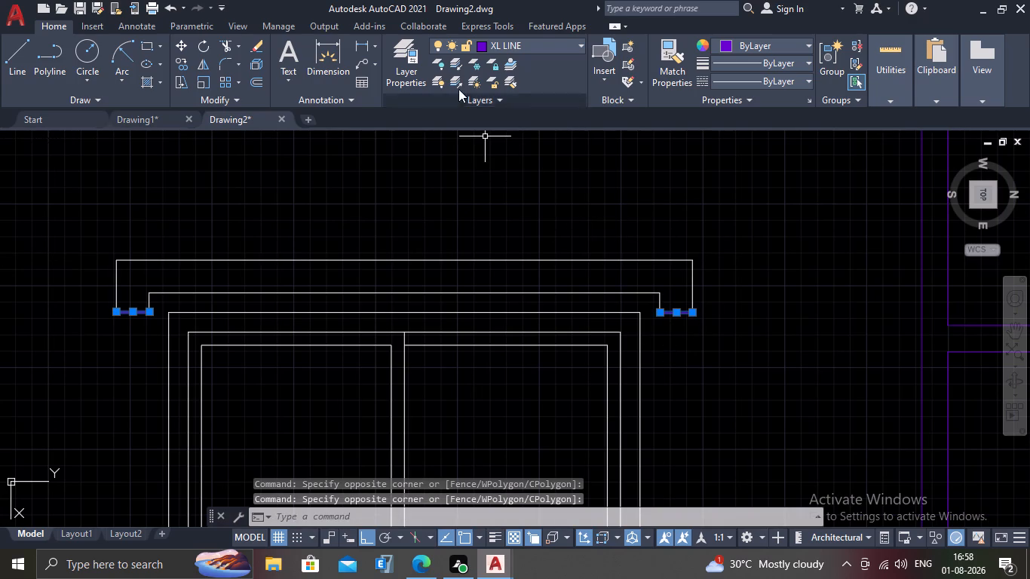
pyautogui.click(584, 47)
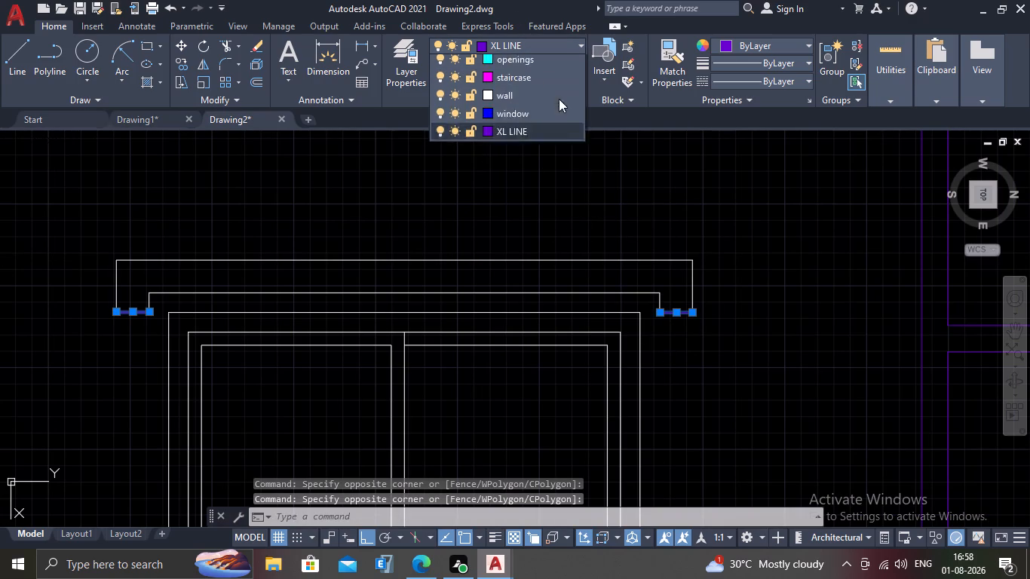
pyautogui.click(534, 205)
pyautogui.scroll(-2, 495, 308)
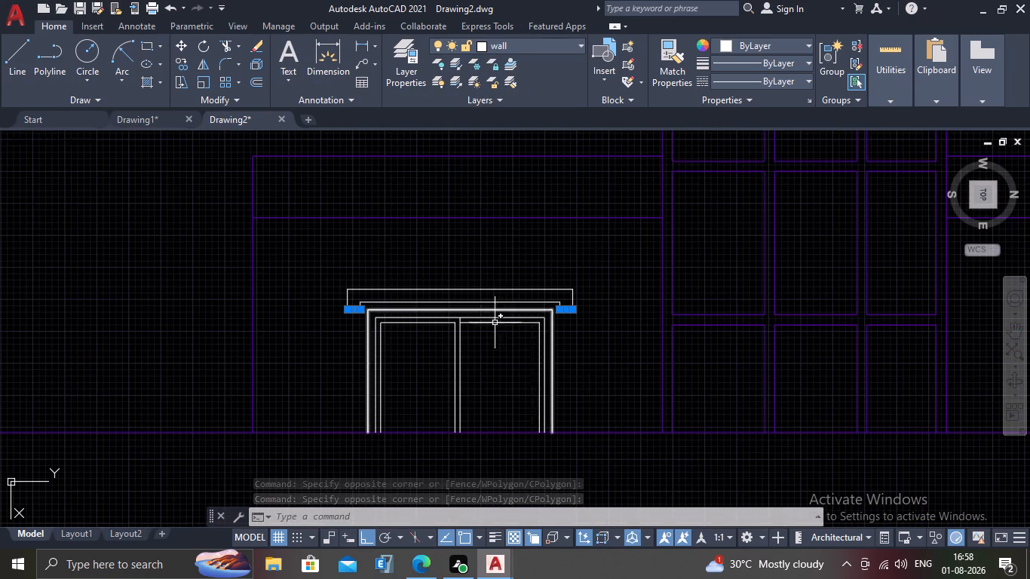
pyautogui.click(599, 378)
pyautogui.scroll(-2, 584, 375)
pyautogui.press('Escape')
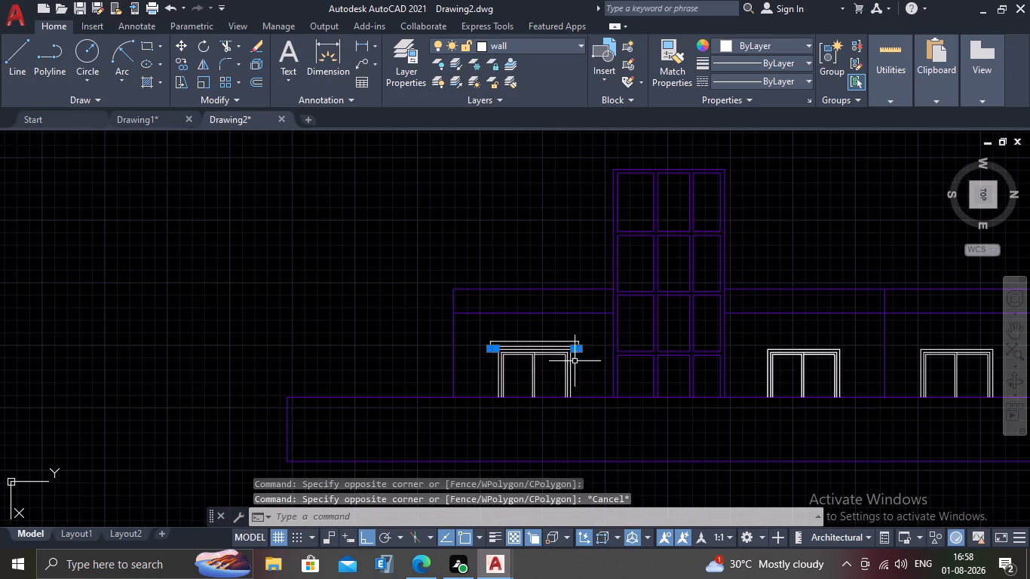
pyautogui.scroll(2, 568, 341)
pyautogui.press('Escape')
# Copy the leftmost window's complete head surround onto the middle window, aligned by the outer frame's top-left corner.
pyautogui.scroll(2, 383, 328)
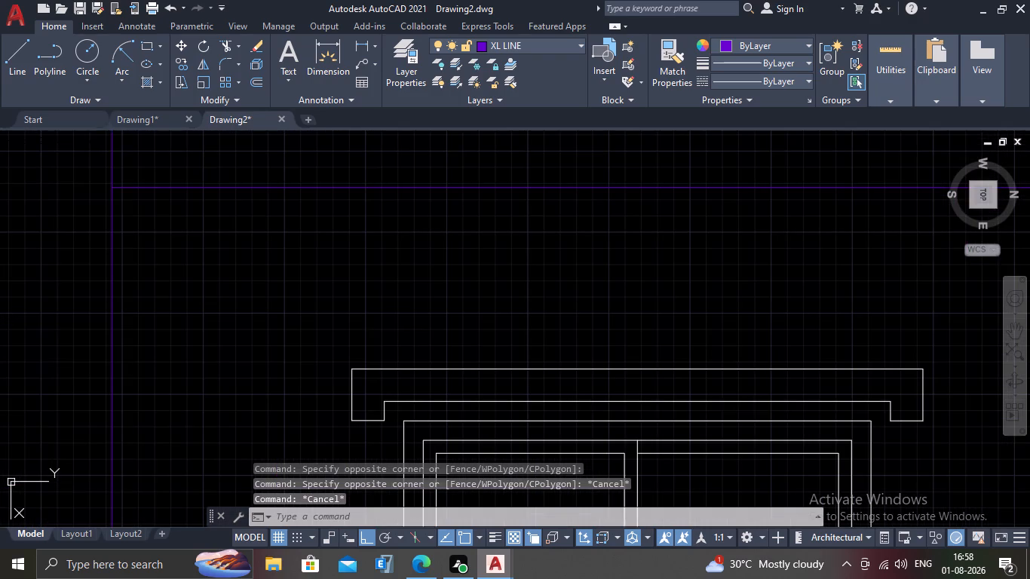
pyautogui.click(408, 335)
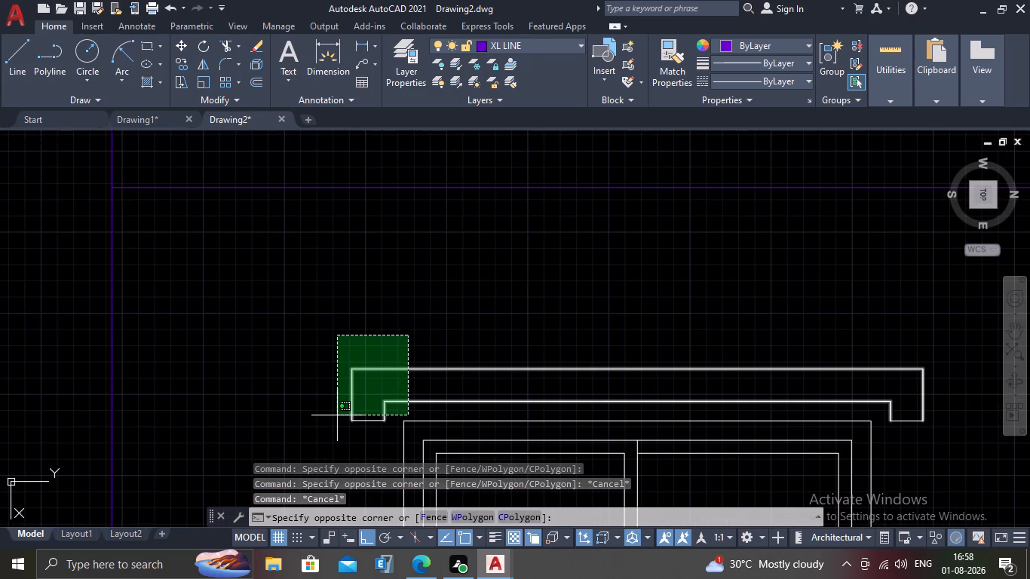
pyautogui.click(336, 415)
pyautogui.click(366, 412)
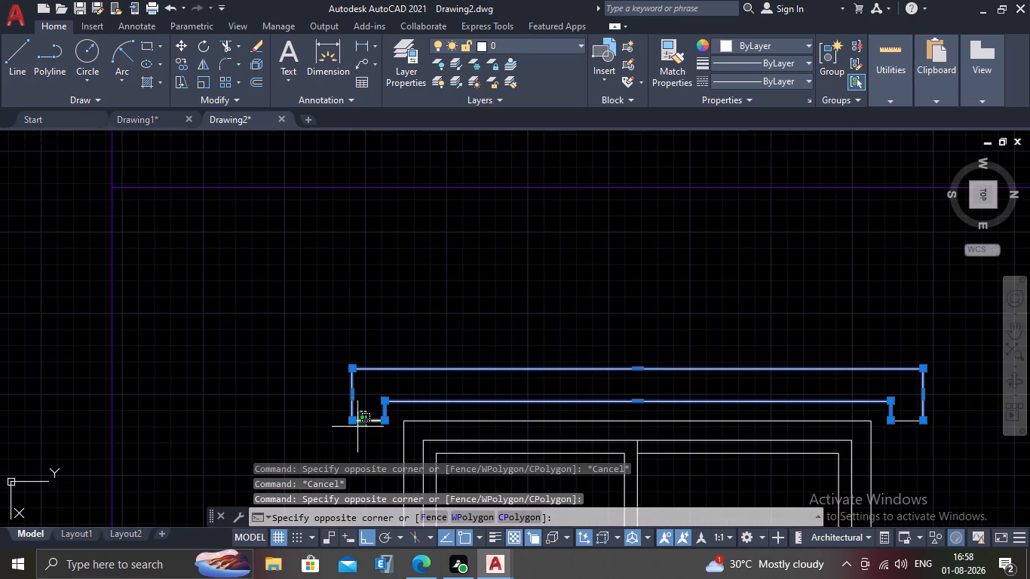
pyautogui.click(347, 433)
pyautogui.scroll(-2, 345, 424)
pyautogui.scroll(2, 602, 452)
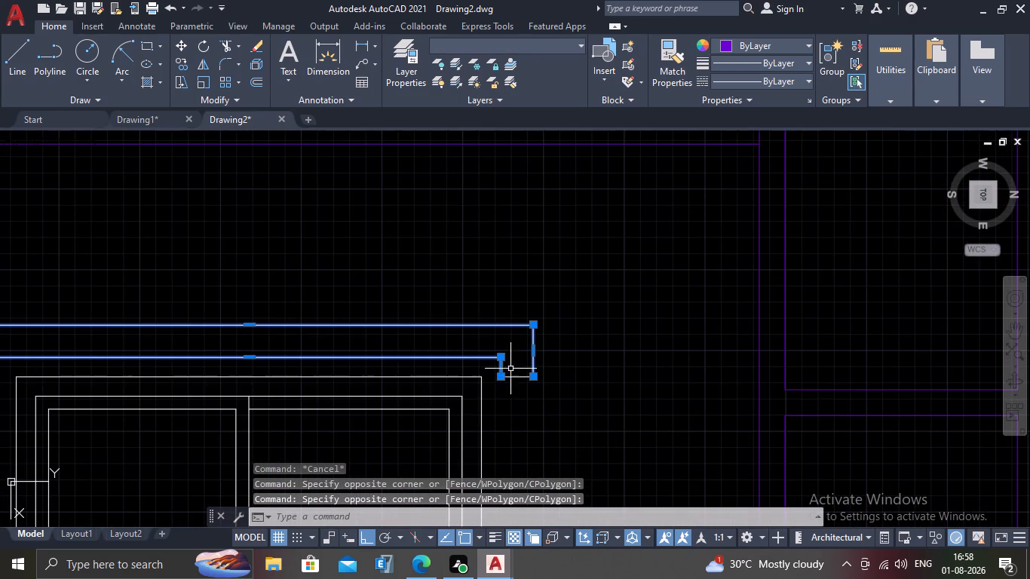
pyautogui.click(515, 378)
pyautogui.scroll(-1, 424, 376)
pyautogui.moveTo(424, 380); pyautogui.dragTo(502, 347, button='middle')
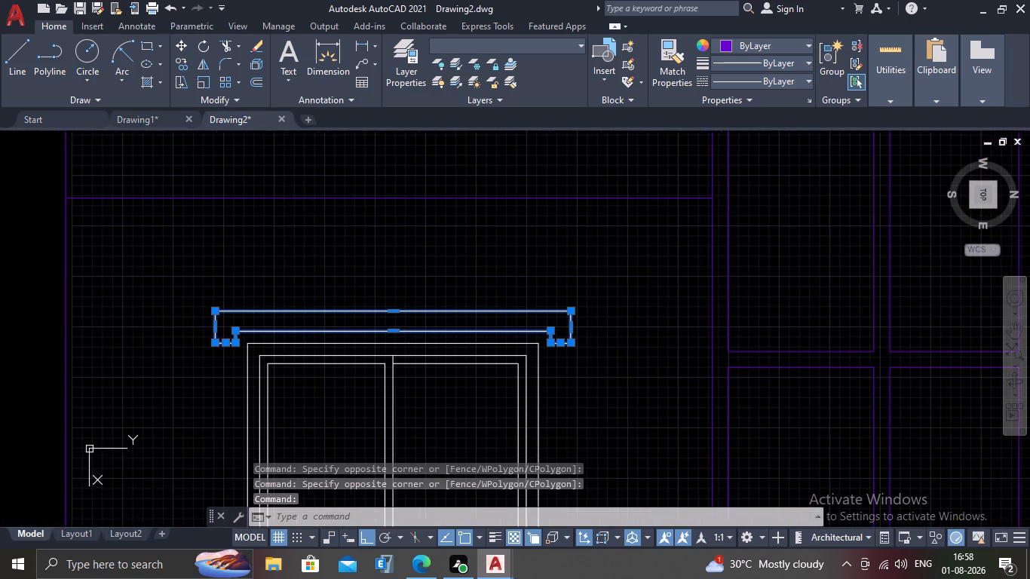
pyautogui.write('CO')
pyautogui.press('Return')
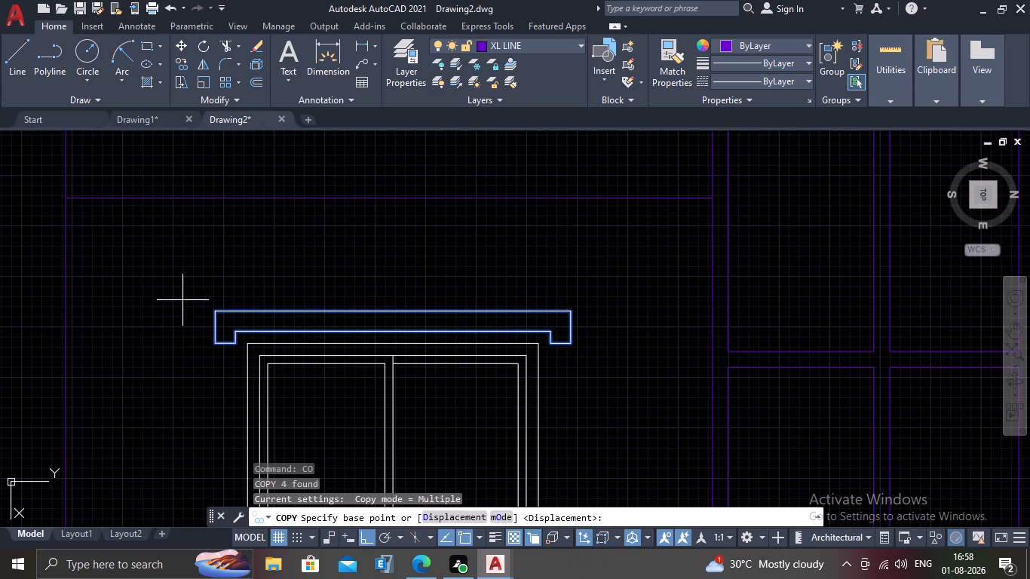
pyautogui.scroll(2, 231, 329)
pyautogui.click(273, 366)
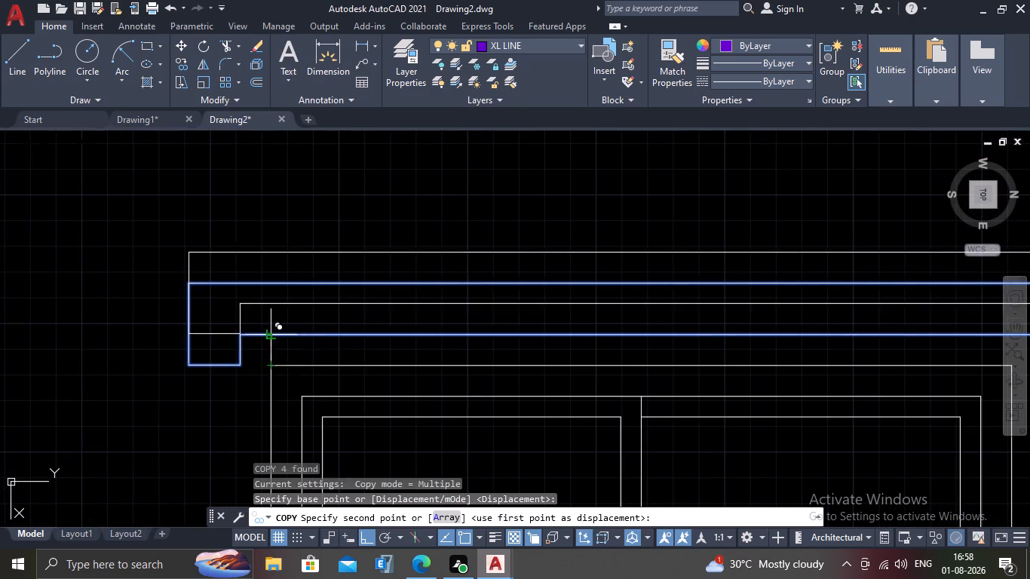
pyautogui.scroll(-4, 267, 339)
pyautogui.scroll(1, 267, 339)
pyautogui.scroll(-2, 267, 339)
pyautogui.scroll(3, 484, 339)
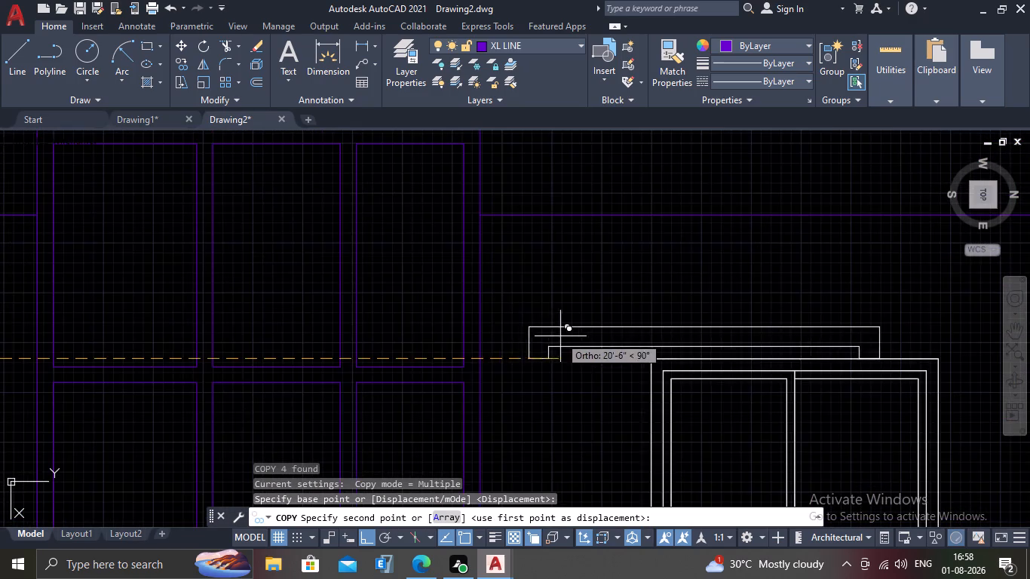
pyautogui.scroll(2, 560, 336)
pyautogui.scroll(-1, 650, 366)
pyautogui.moveTo(650, 366); pyautogui.dragTo(305, 345, button='middle')
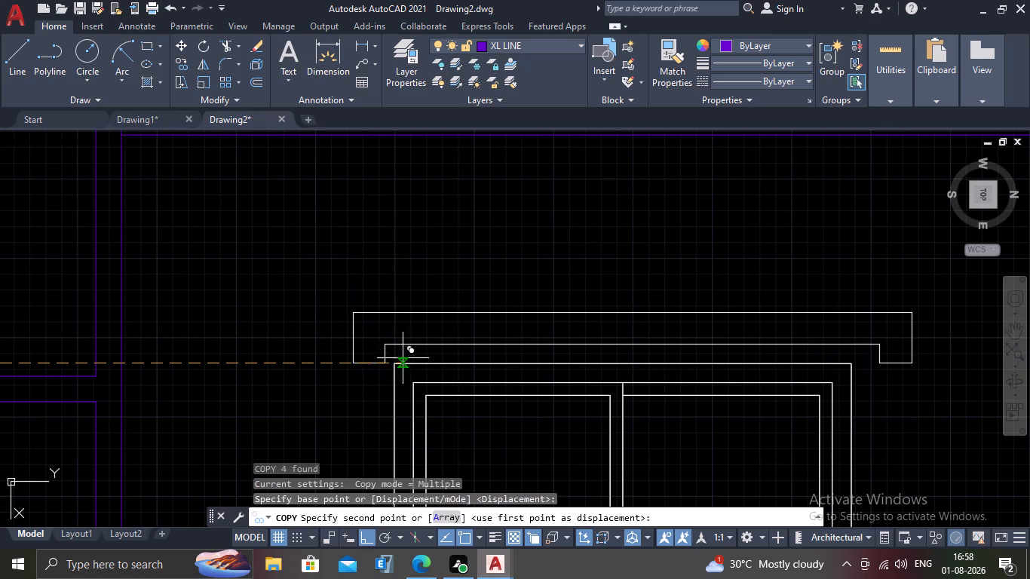
pyautogui.click(397, 364)
# Place another copy of the head surround on the rightmost window, aligned with its outer frame's top-left corner.
pyautogui.scroll(-3, 334, 354)
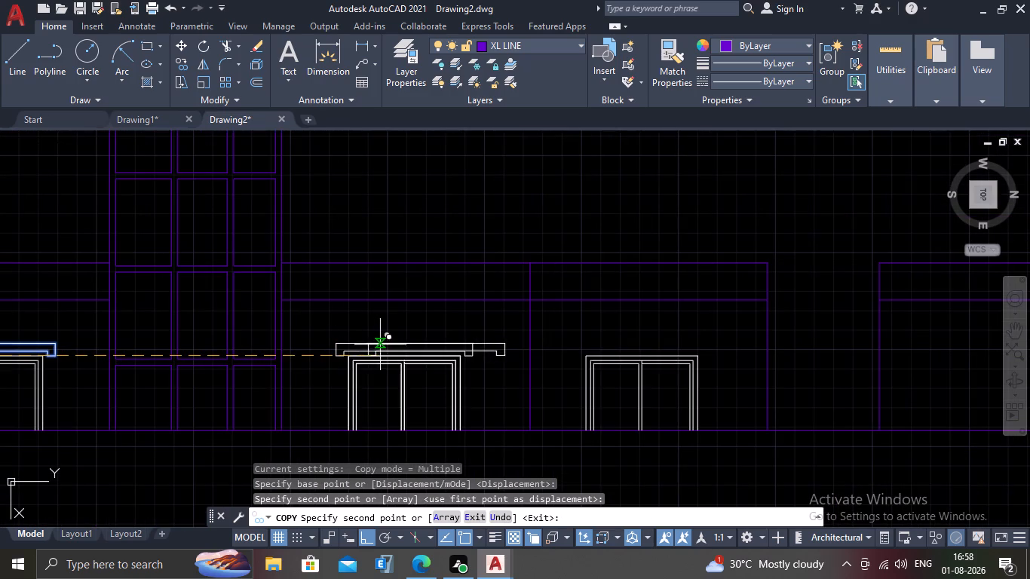
pyautogui.scroll(2, 590, 361)
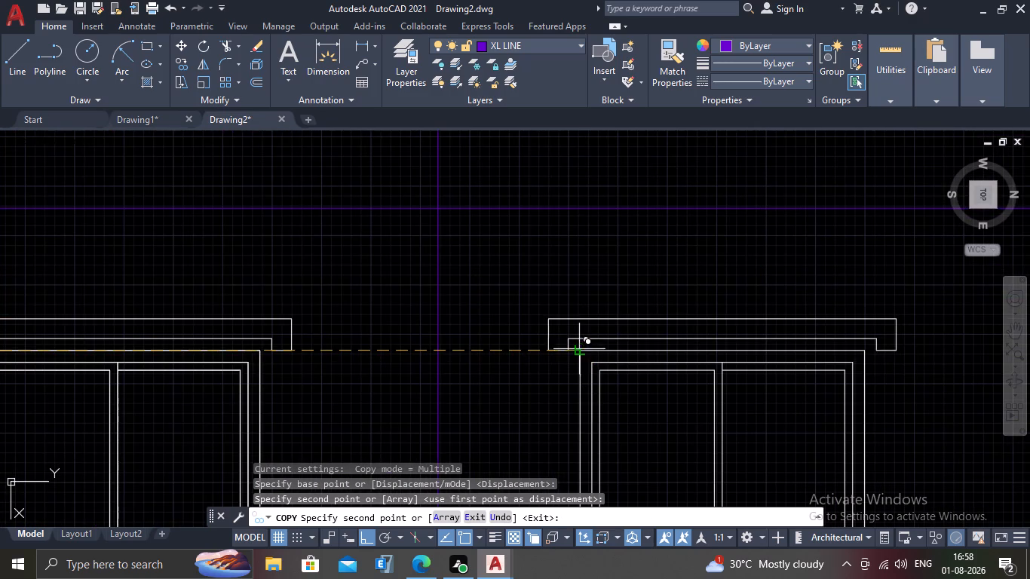
pyautogui.click(579, 349)
pyautogui.press('Escape')
pyautogui.scroll(-2, 565, 354)
pyautogui.moveTo(544, 388); pyautogui.dragTo(526, 332, button='middle')
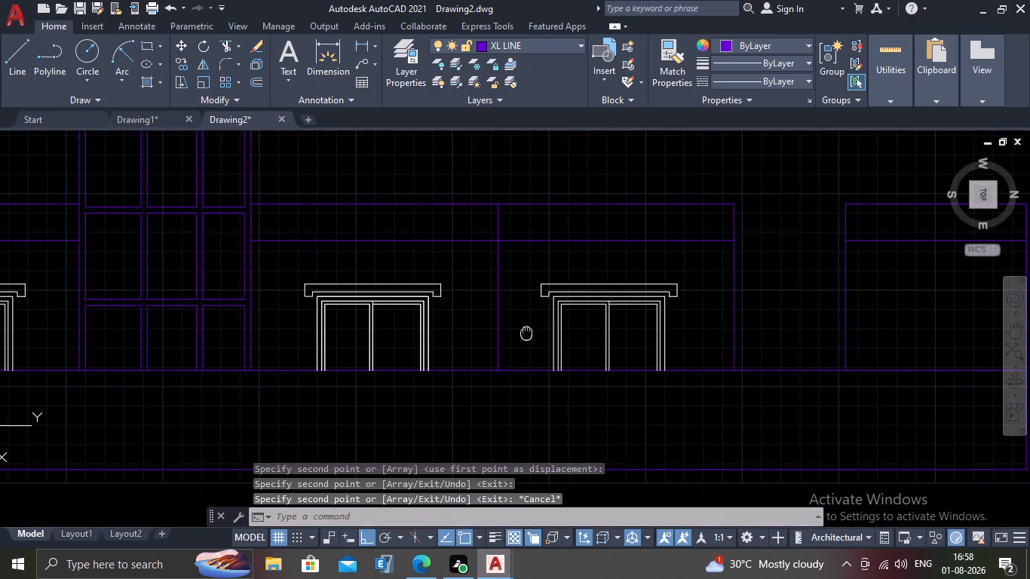
pyautogui.scroll(-2, 526, 332)
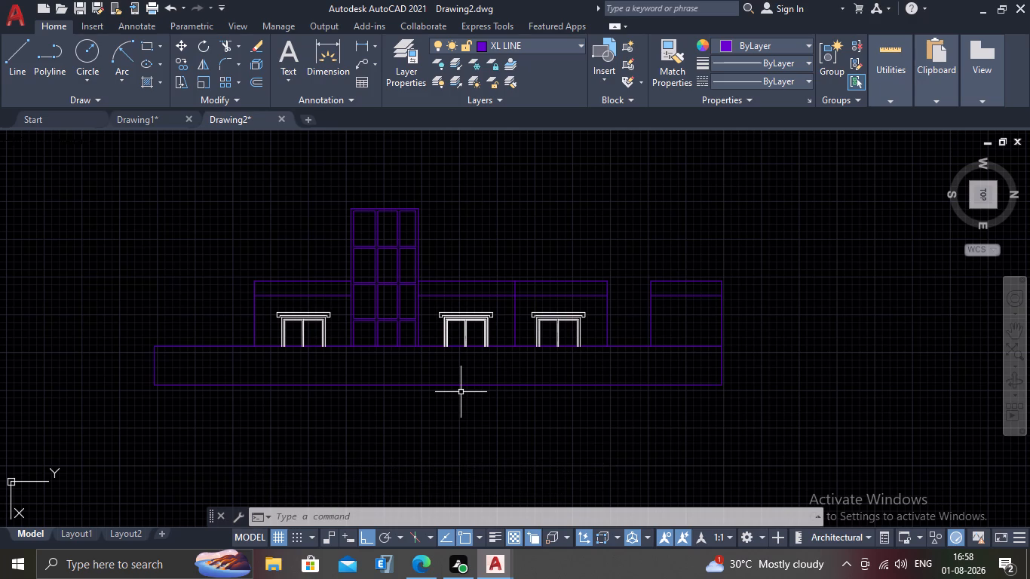
# Draw a small horizontal rectangle in the parapet band above the leftmost window, starting on the band's top edge near its left end.
pyautogui.scroll(2, 261, 281)
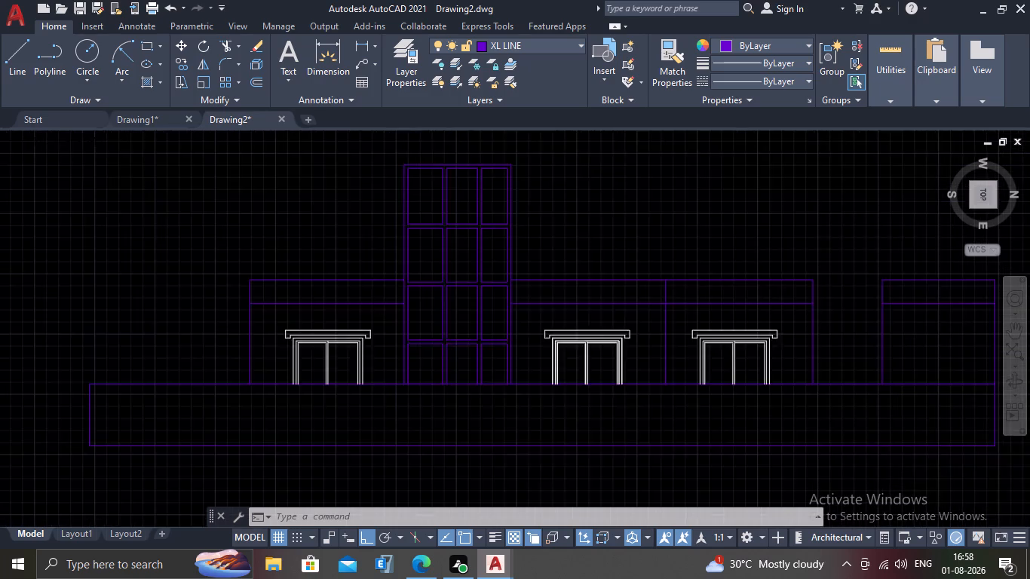
pyautogui.scroll(2, 253, 282)
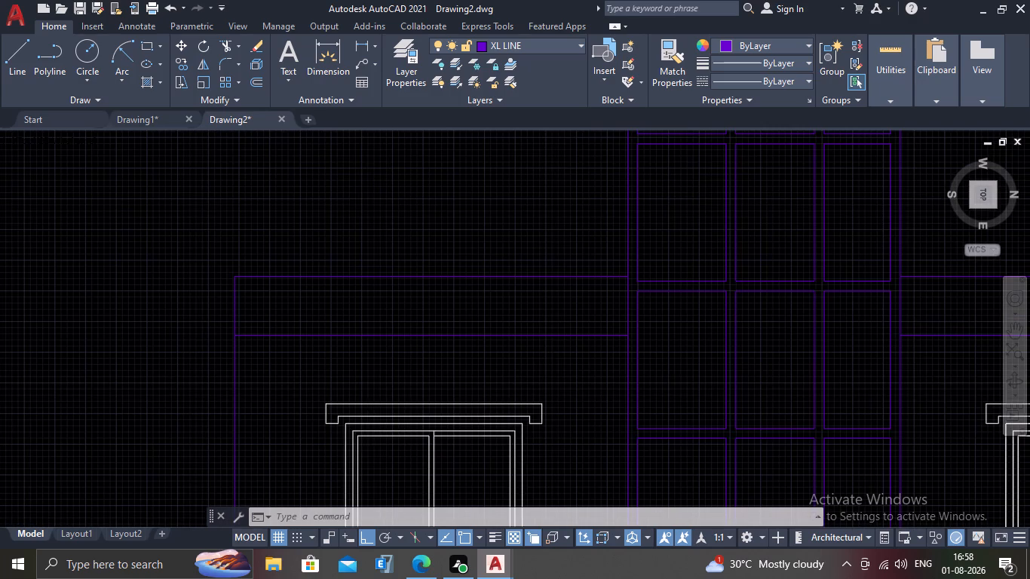
pyautogui.write('REC')
pyautogui.press('Return')
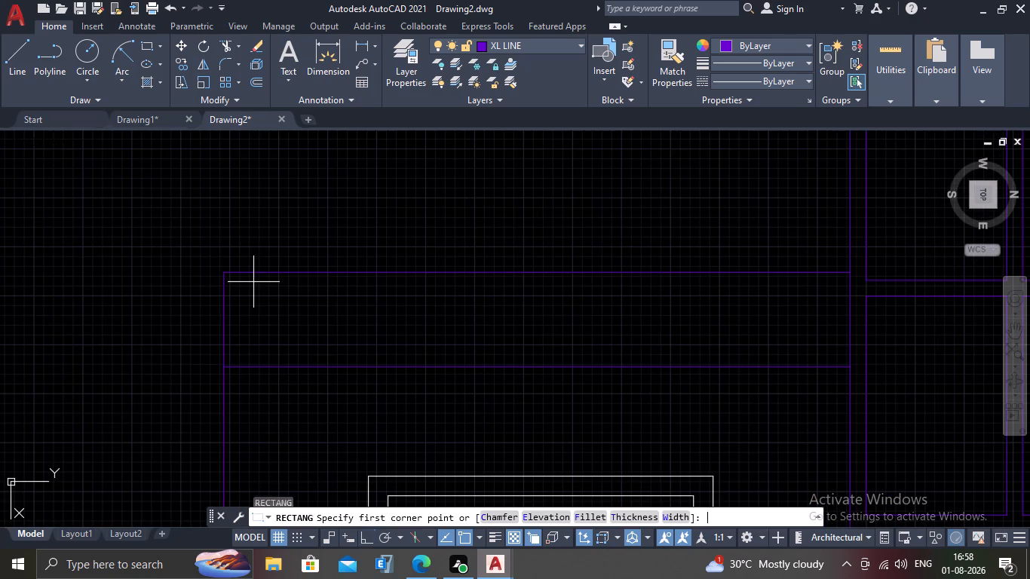
pyautogui.scroll(2, 253, 282)
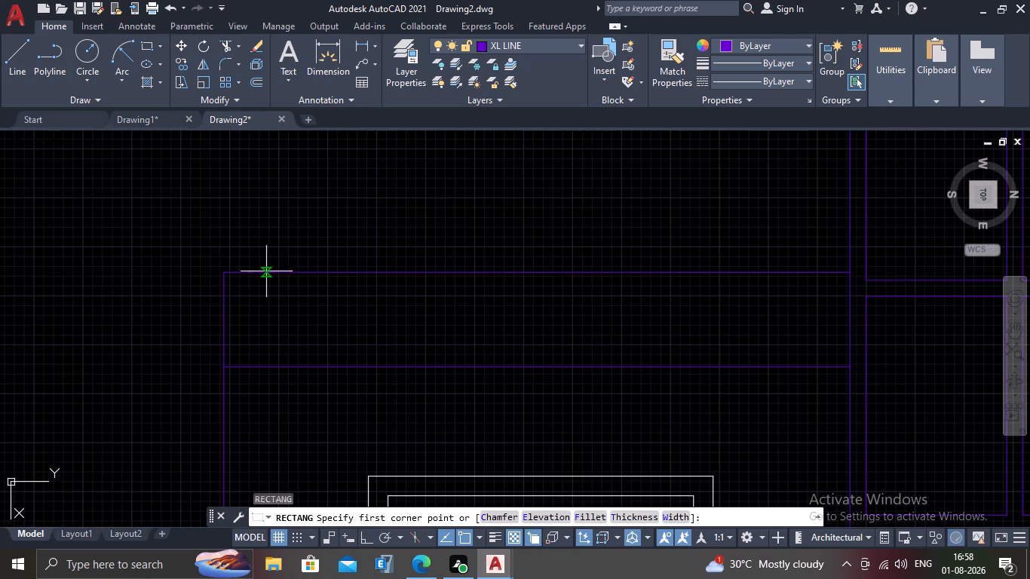
pyautogui.click(268, 273)
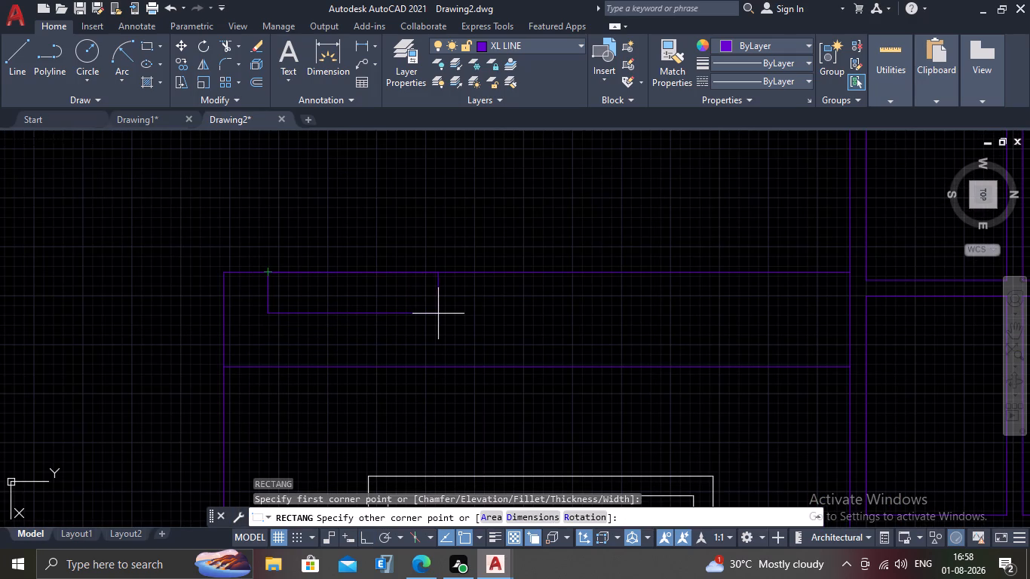
pyautogui.click(431, 316)
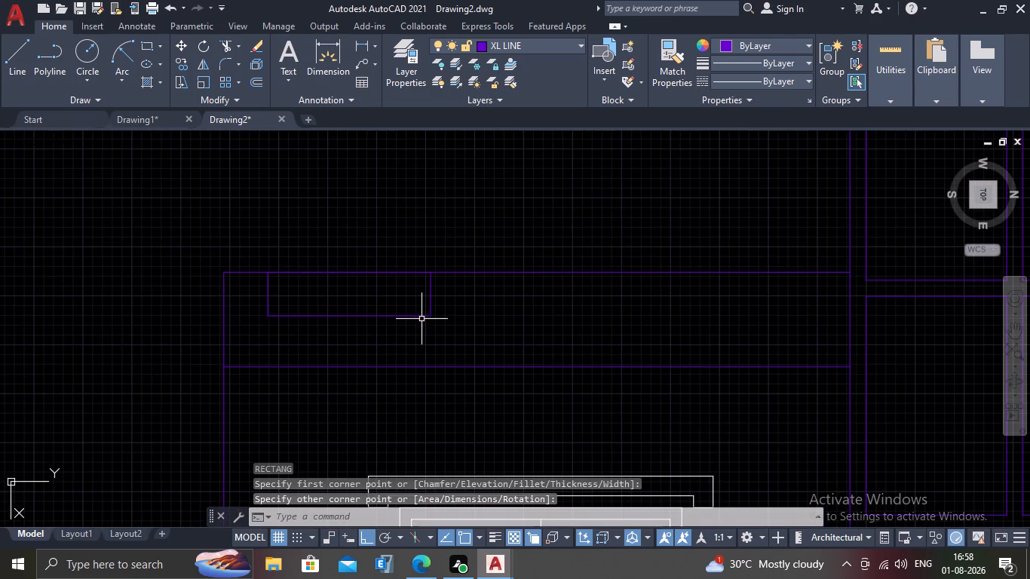
pyautogui.press('Escape')
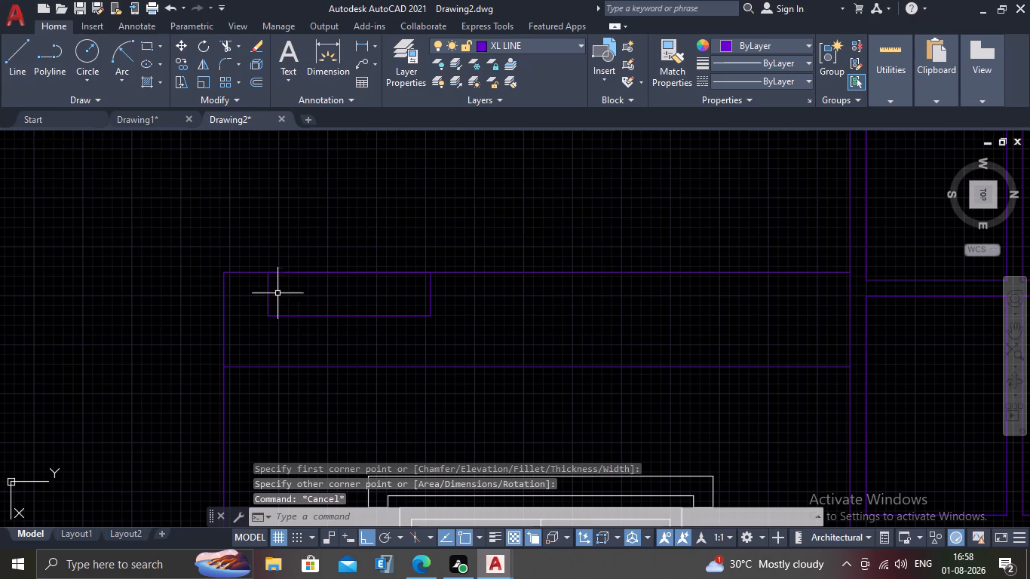
pyautogui.scroll(1, 277, 290)
pyautogui.scroll(-1, 277, 290)
pyautogui.moveTo(277, 290); pyautogui.dragTo(339, 285, button='middle')
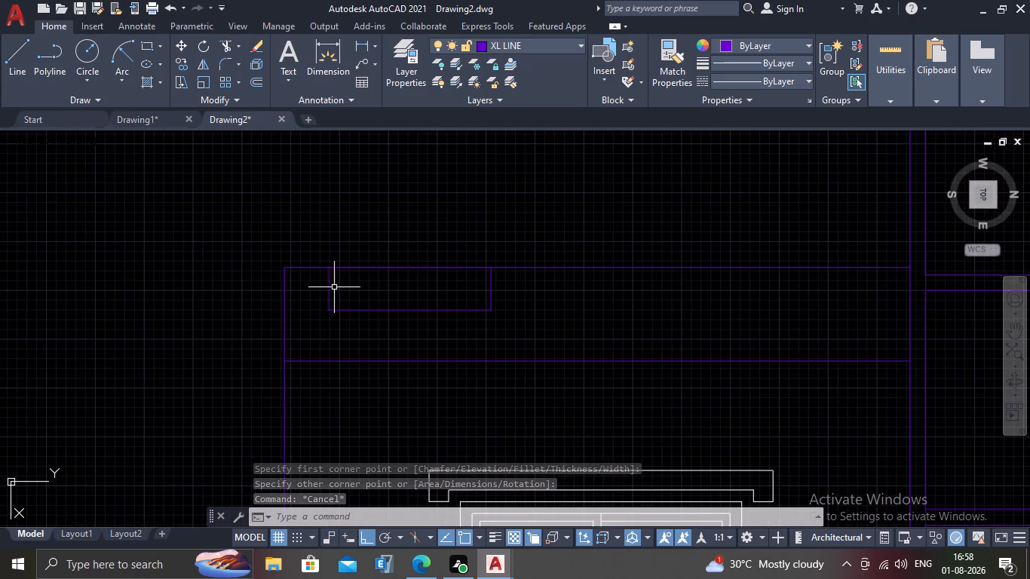
# Draw a horizontal line across the small parapet rectangle from its left edge to its right edge, in the upper part.
pyautogui.write('RE')
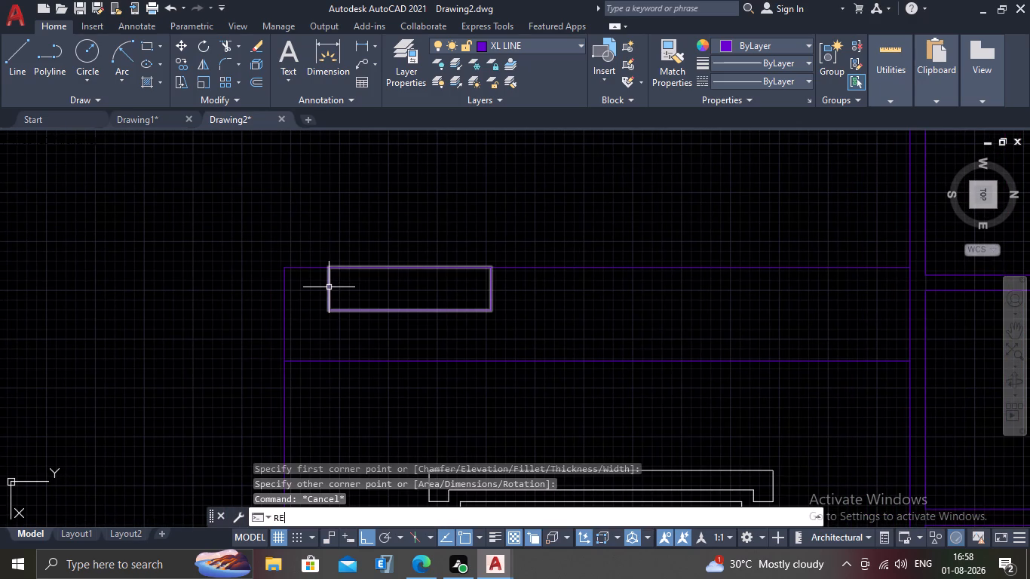
pyautogui.press('BackSpace')
pyautogui.press('l')
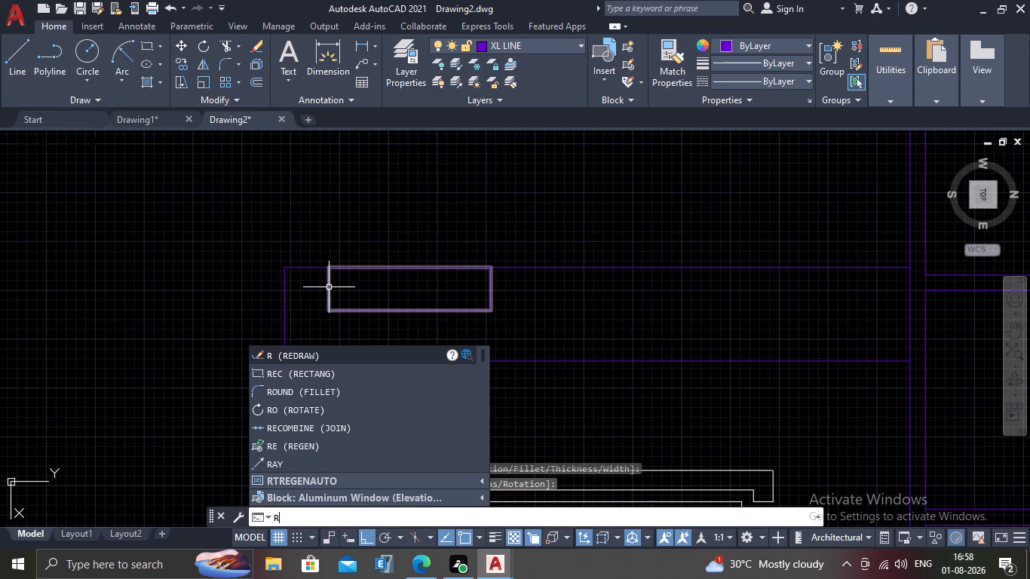
pyautogui.press('Return')
pyautogui.scroll(5, 329, 287)
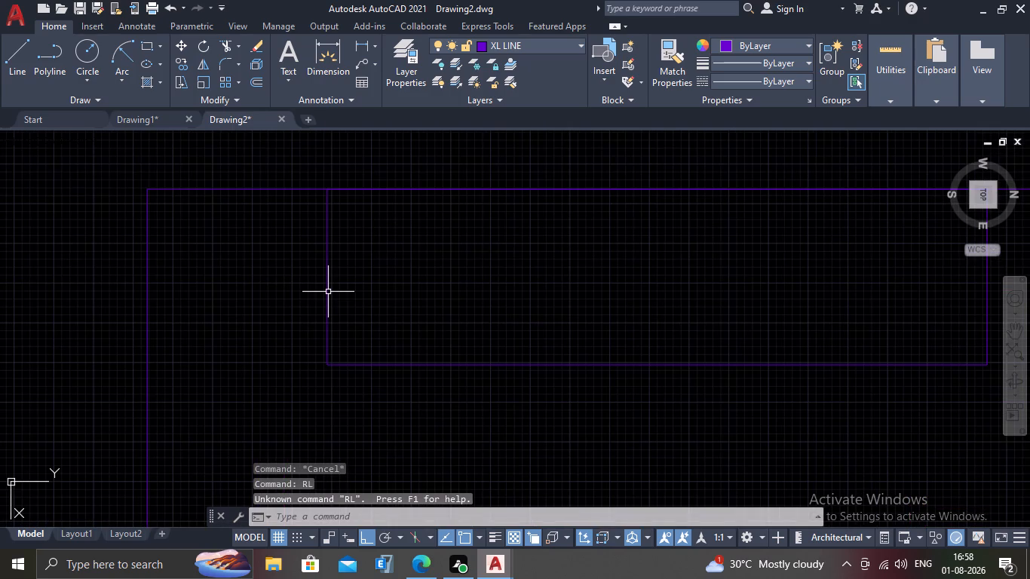
pyautogui.press('l')
pyautogui.press('Return')
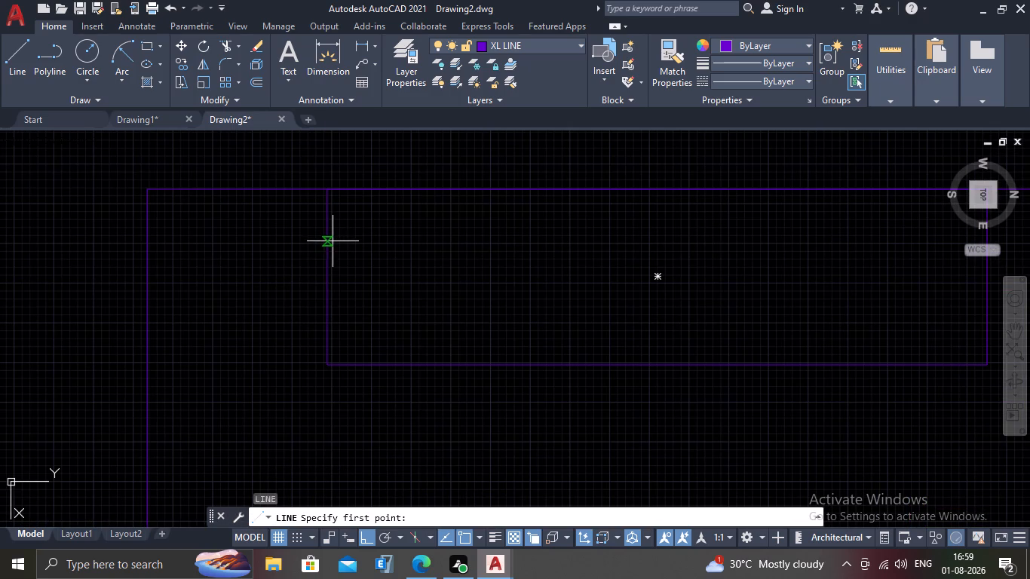
pyautogui.click(328, 246)
pyautogui.scroll(-2, 382, 242)
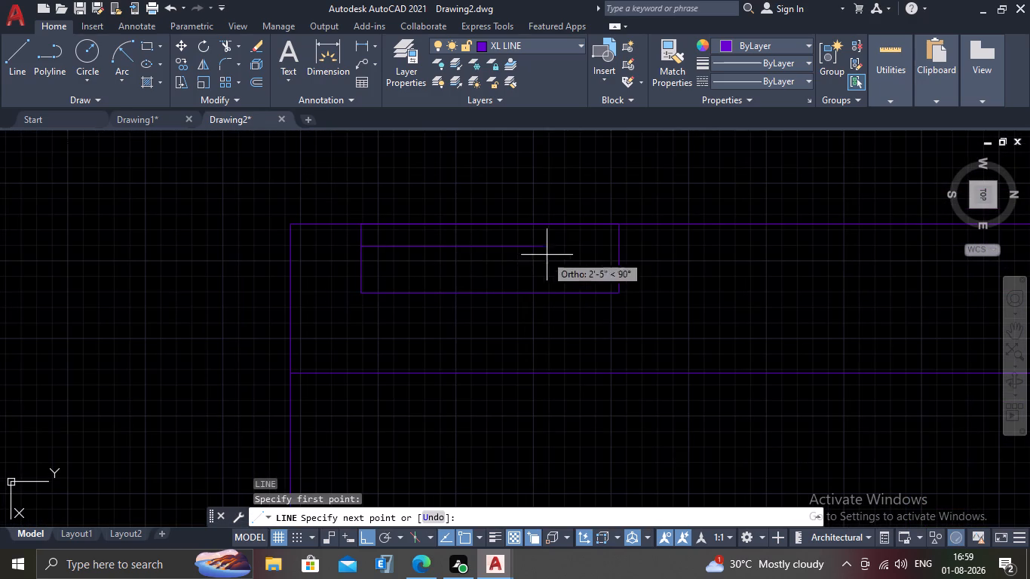
pyautogui.click(618, 249)
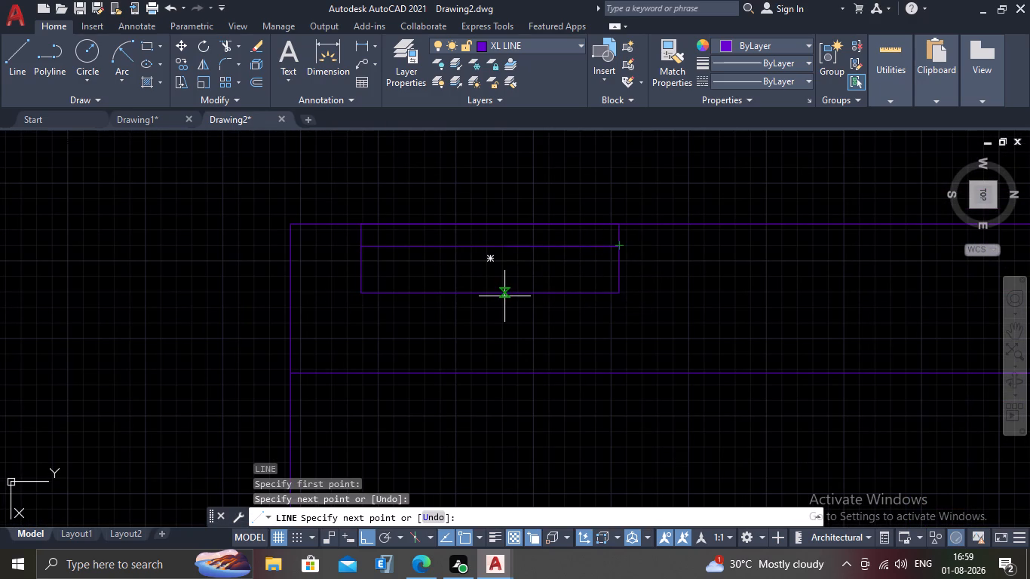
pyautogui.press('Escape')
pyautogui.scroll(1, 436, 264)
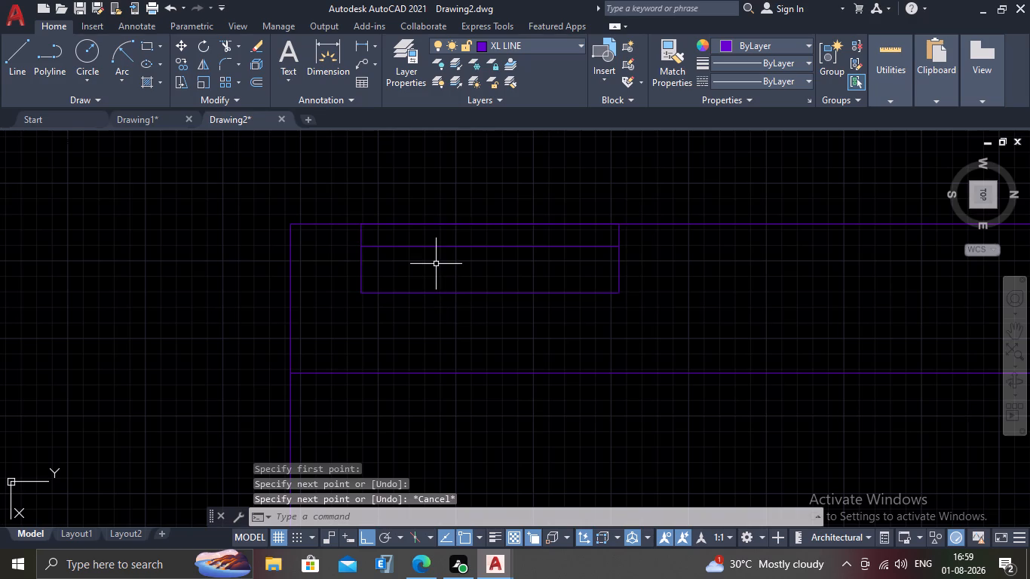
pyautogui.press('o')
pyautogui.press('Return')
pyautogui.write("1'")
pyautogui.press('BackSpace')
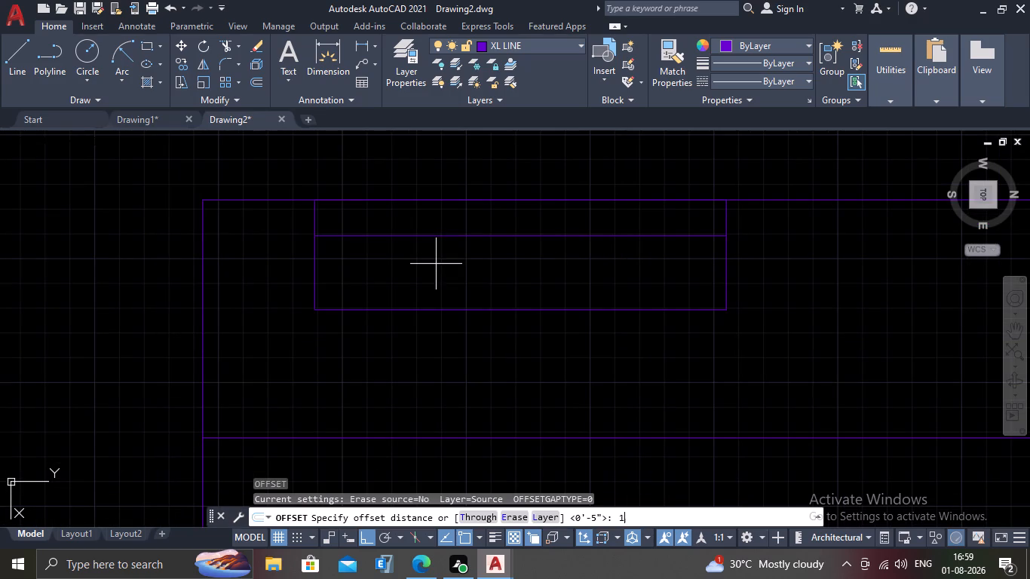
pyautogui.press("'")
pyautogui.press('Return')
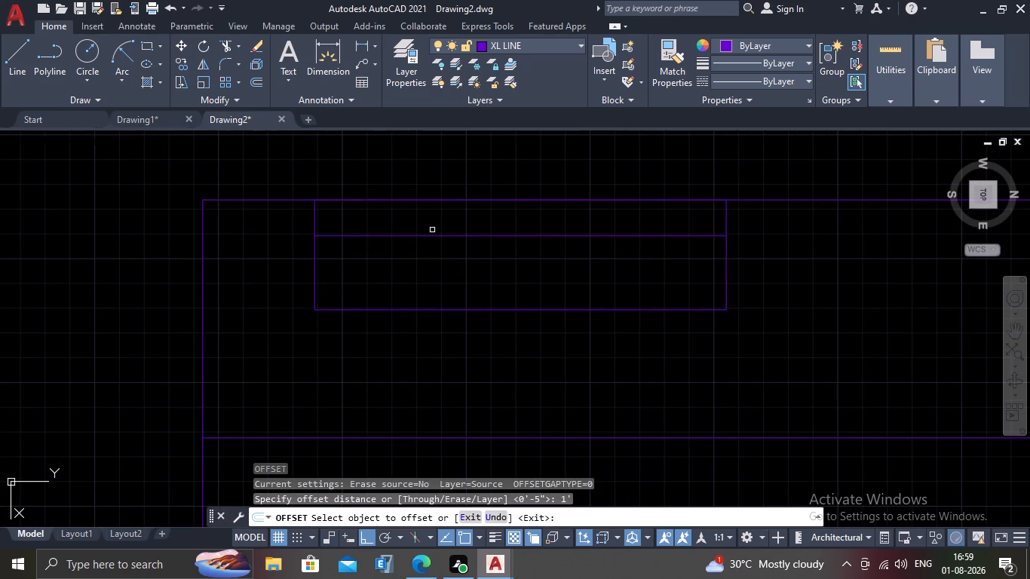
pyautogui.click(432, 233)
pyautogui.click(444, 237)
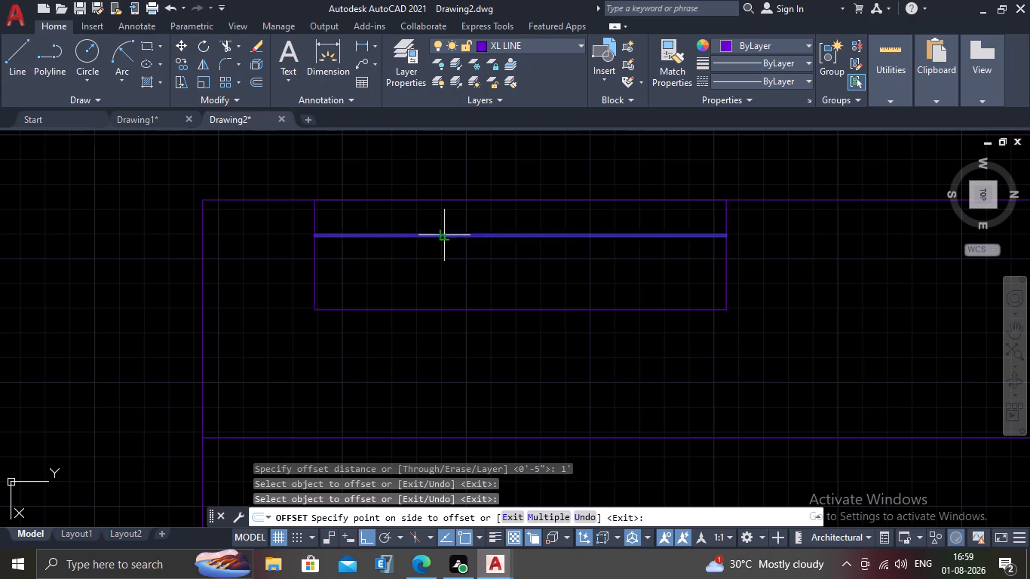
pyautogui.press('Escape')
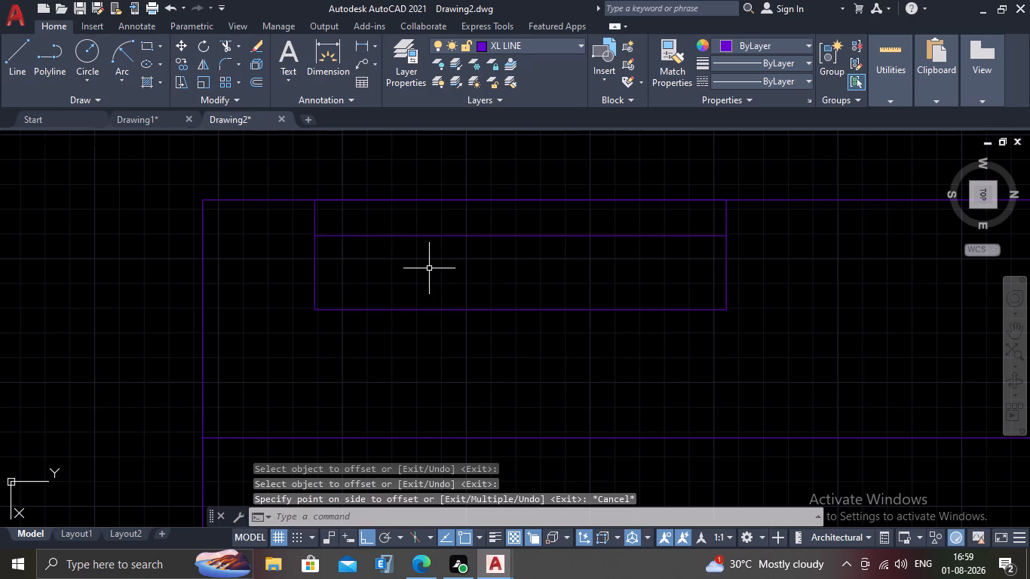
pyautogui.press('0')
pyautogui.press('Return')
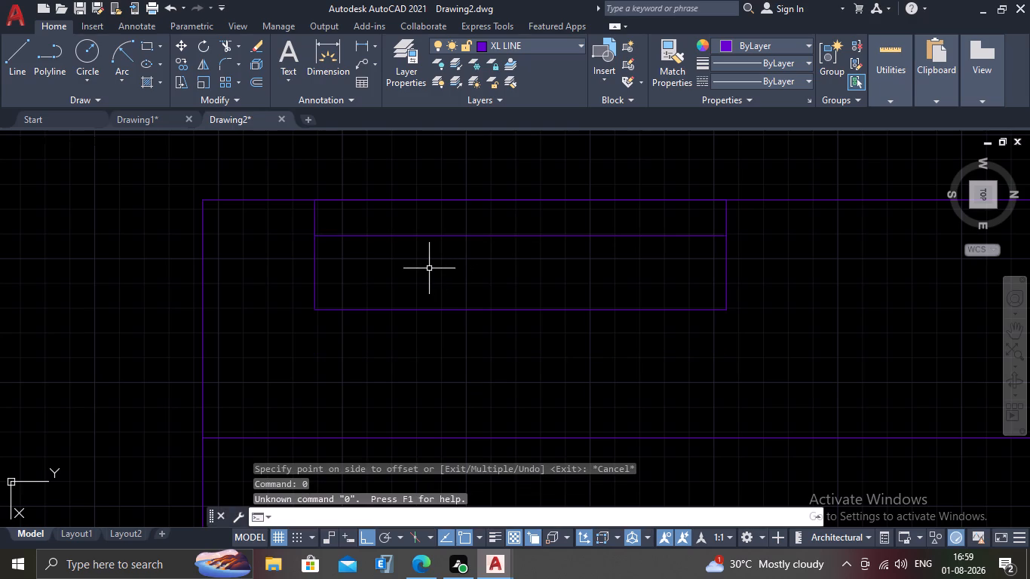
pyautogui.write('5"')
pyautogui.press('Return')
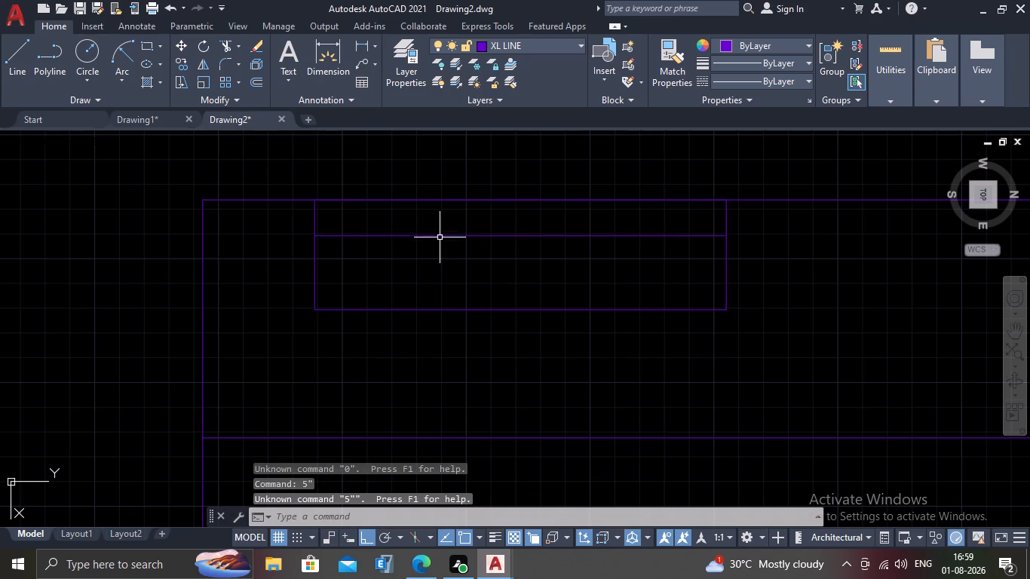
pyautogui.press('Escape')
# Offset the horizontal line inside the parapet rectangle 5" downward.
pyautogui.press('o')
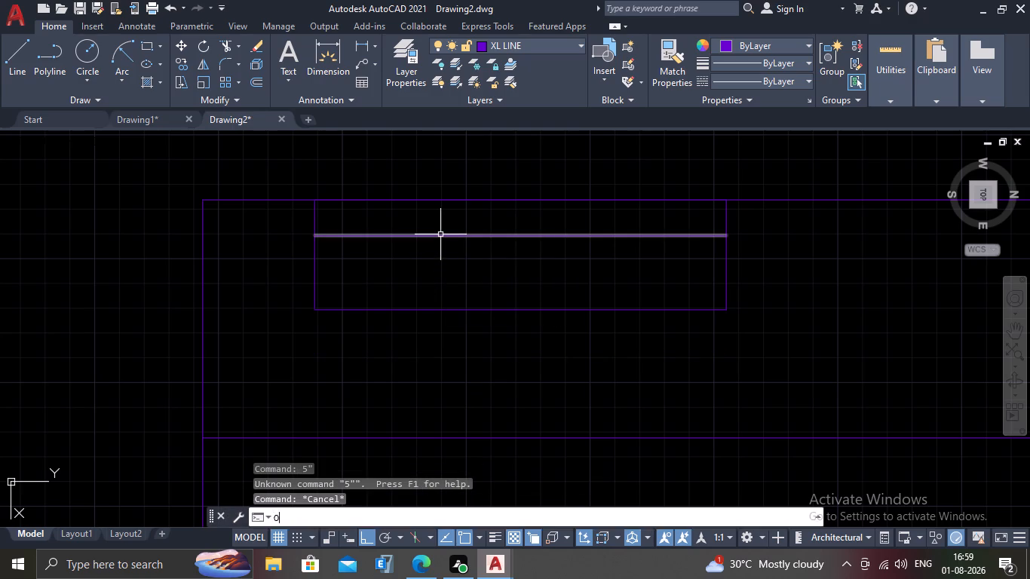
pyautogui.press('Return')
pyautogui.press('5')
pyautogui.hotkey('shift', '"')
pyautogui.press('Return')
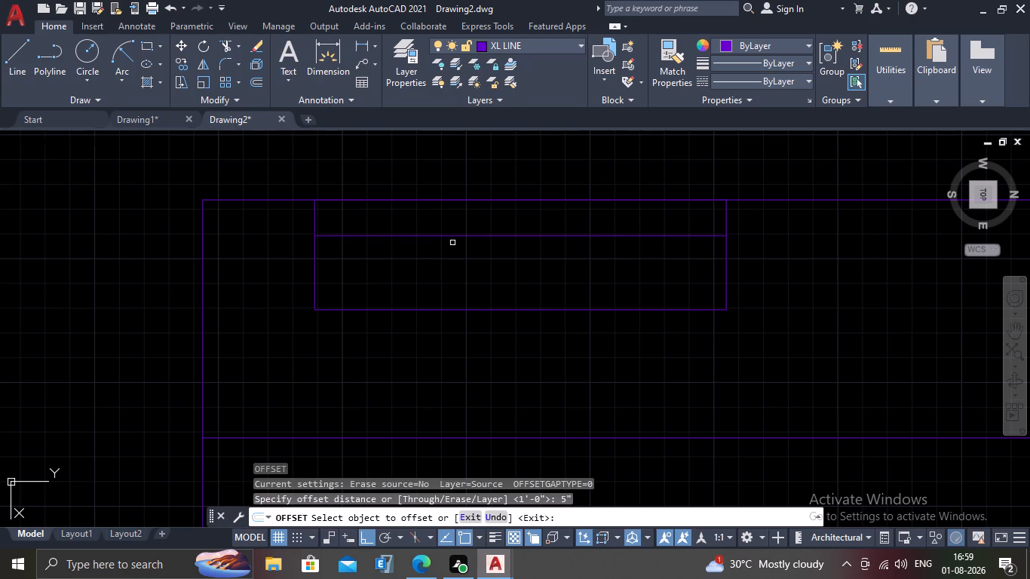
pyautogui.click(452, 237)
pyautogui.click(449, 252)
pyautogui.scroll(1, 437, 274)
pyautogui.scroll(-1, 437, 274)
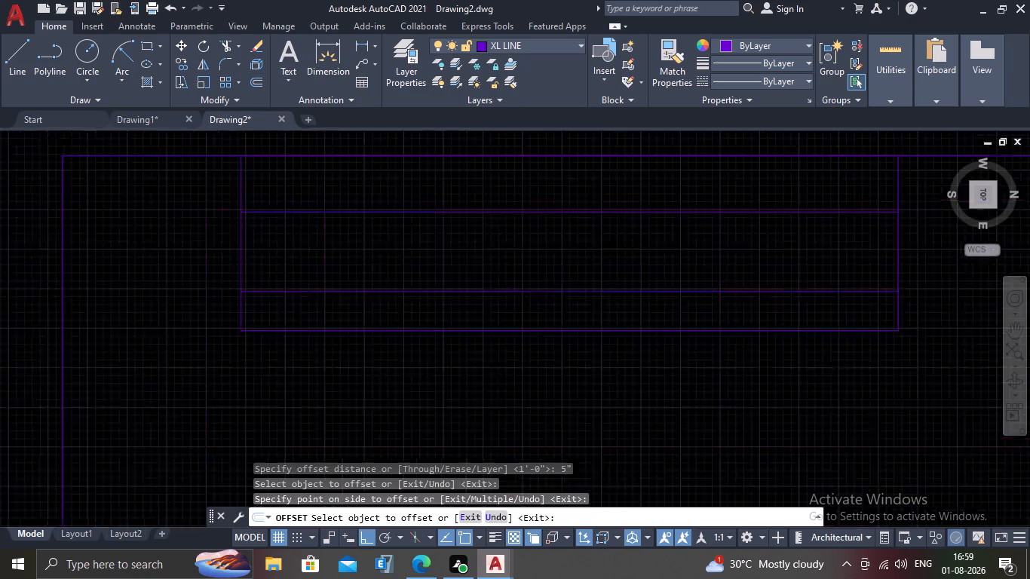
pyautogui.scroll(-4, 418, 332)
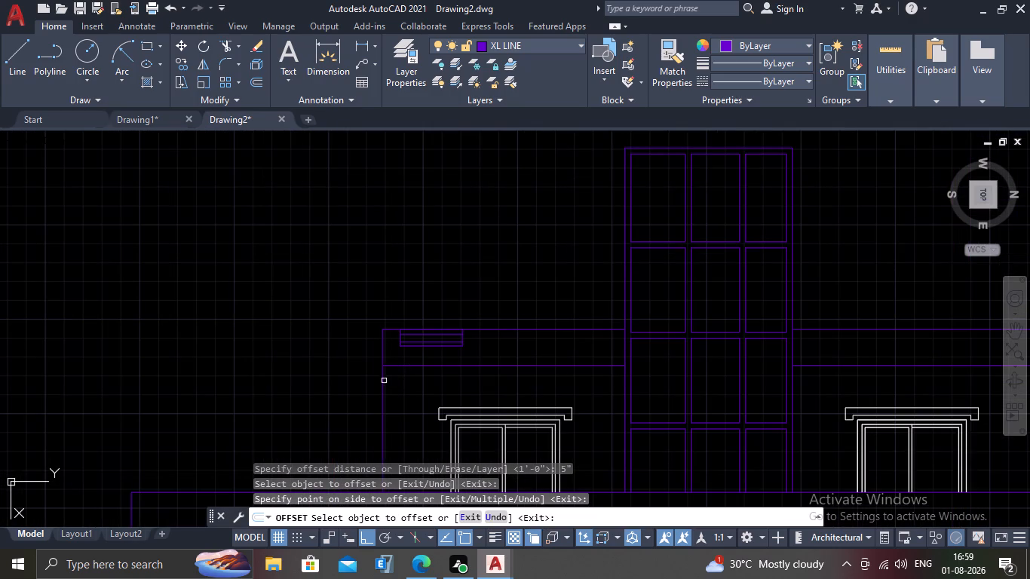
pyautogui.scroll(3, 403, 326)
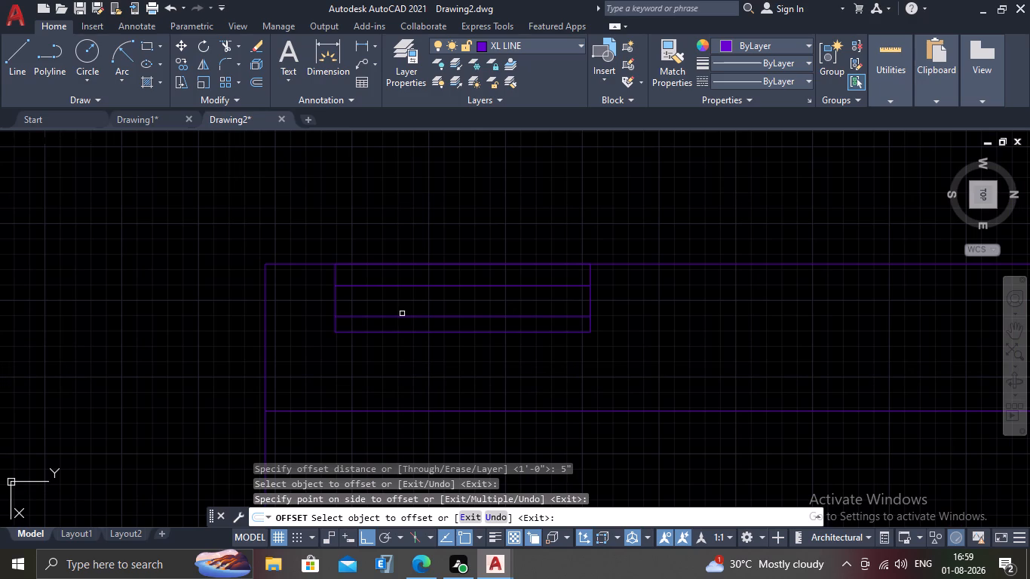
pyautogui.press('Escape')
# Delete the upper of the two horizontal lines inside the parapet rectangle.
pyautogui.scroll(2, 399, 314)
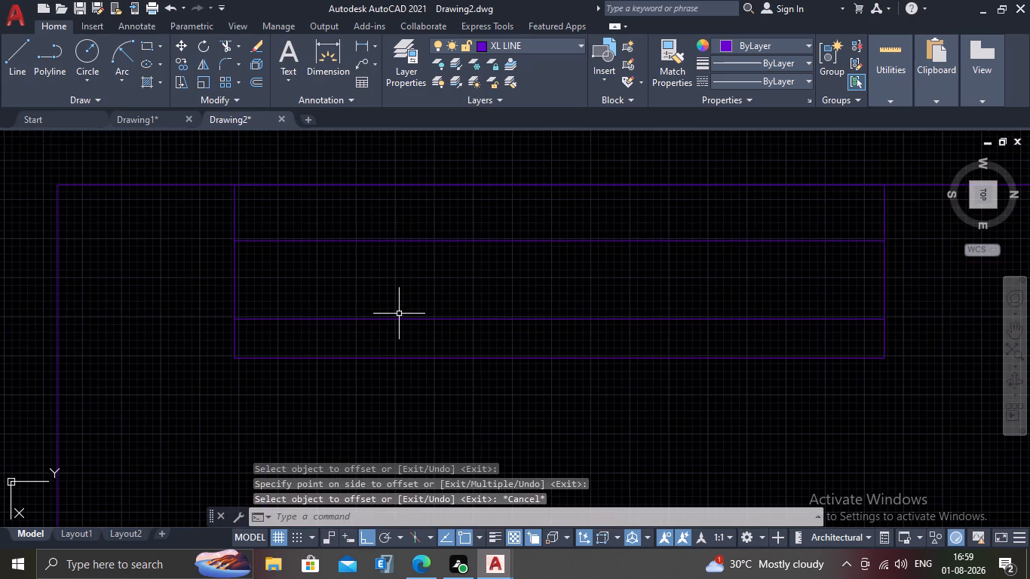
pyautogui.click(403, 240)
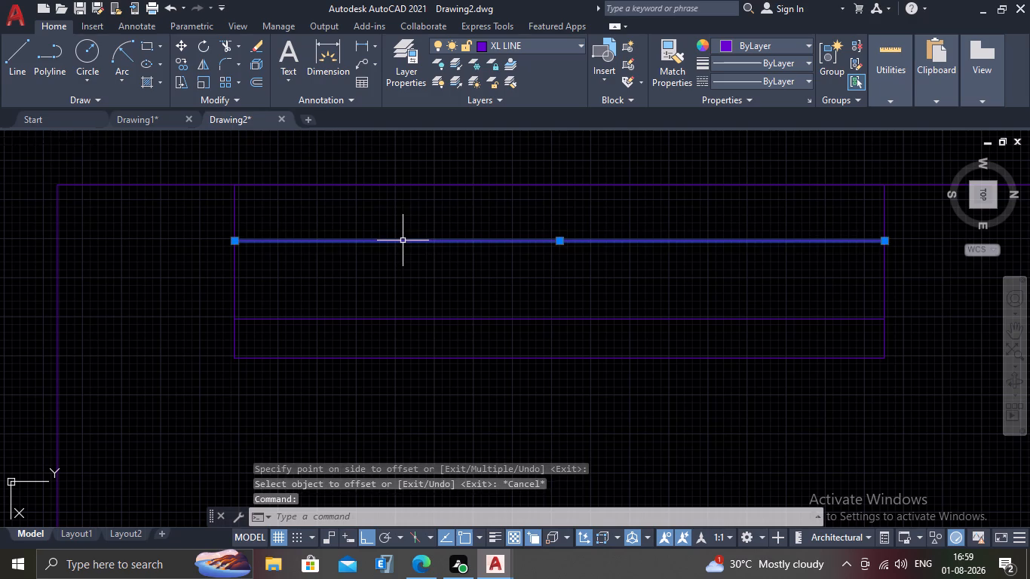
pyautogui.press('Delete')
# Measure the gap between the remaining inner line and the parapet rectangle's bottom edge with an aligned dimension.
pyautogui.scroll(2, 210, 354)
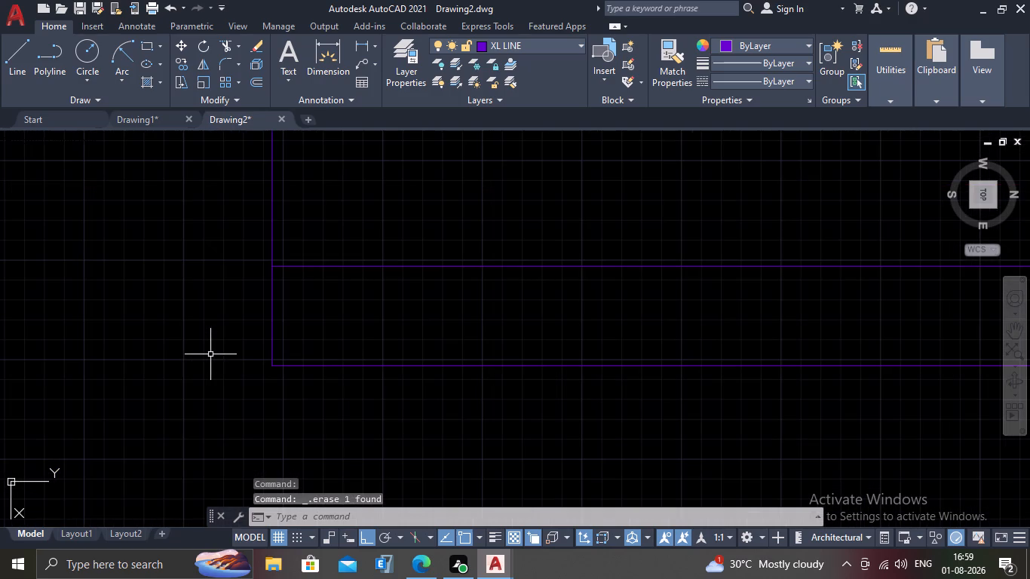
pyautogui.write('DAL')
pyautogui.press('Return')
pyautogui.scroll(3, 214, 345)
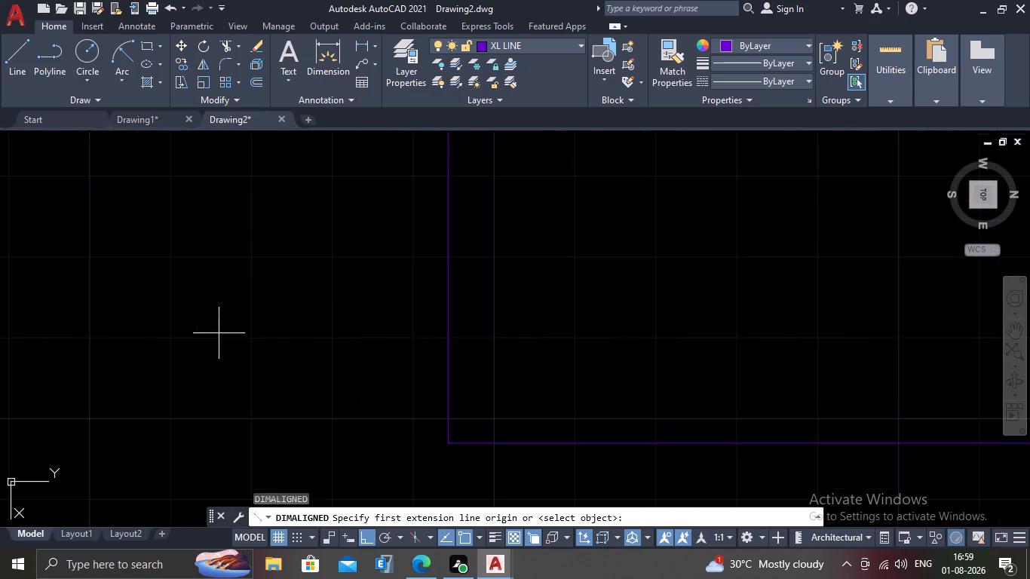
pyautogui.scroll(-2, 302, 274)
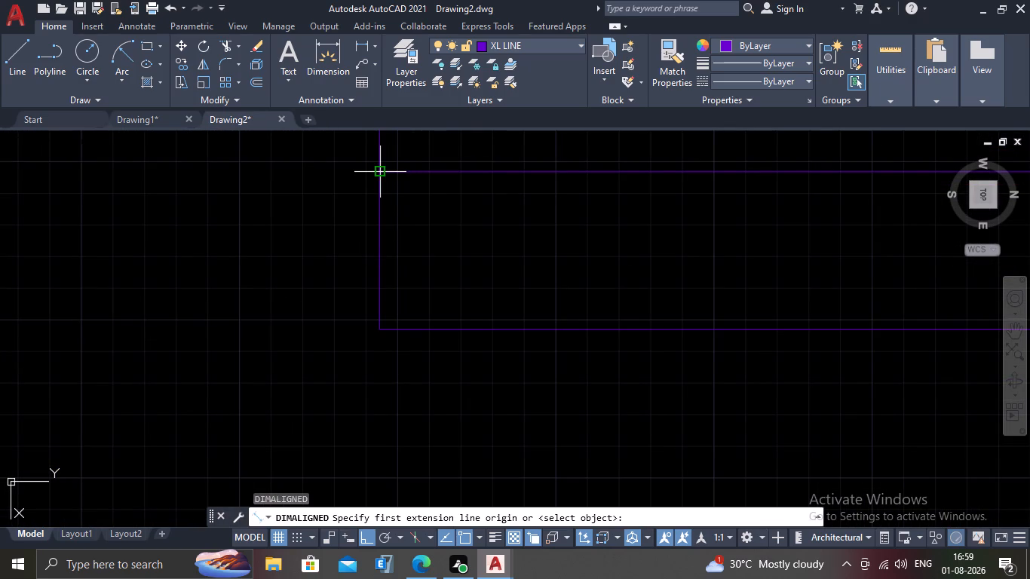
pyautogui.click(382, 171)
pyautogui.doubleClick(381, 332)
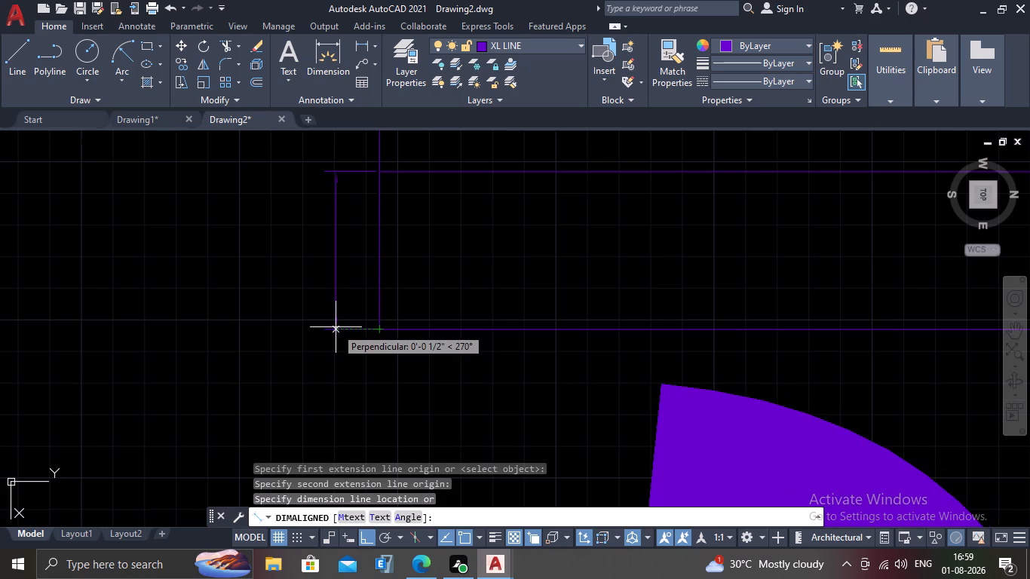
pyautogui.scroll(-7, 336, 327)
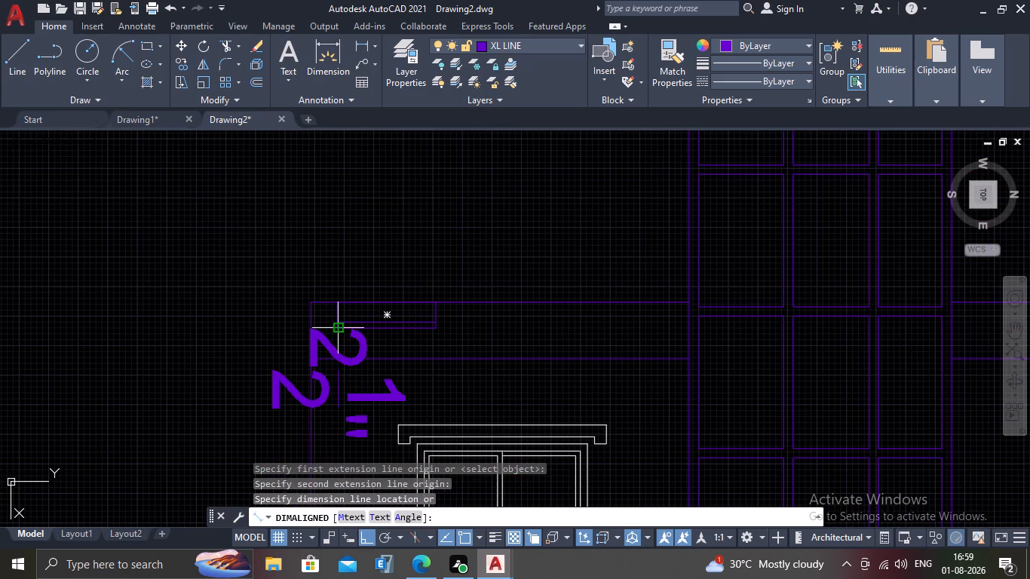
pyautogui.press('Escape')
# Offset the remaining inner line upward three times in succession at 2" spacing within the parapet rectangle.
pyautogui.scroll(2, 335, 345)
pyautogui.moveTo(363, 296); pyautogui.dragTo(344, 350, button='middle')
pyautogui.scroll(3, 344, 350)
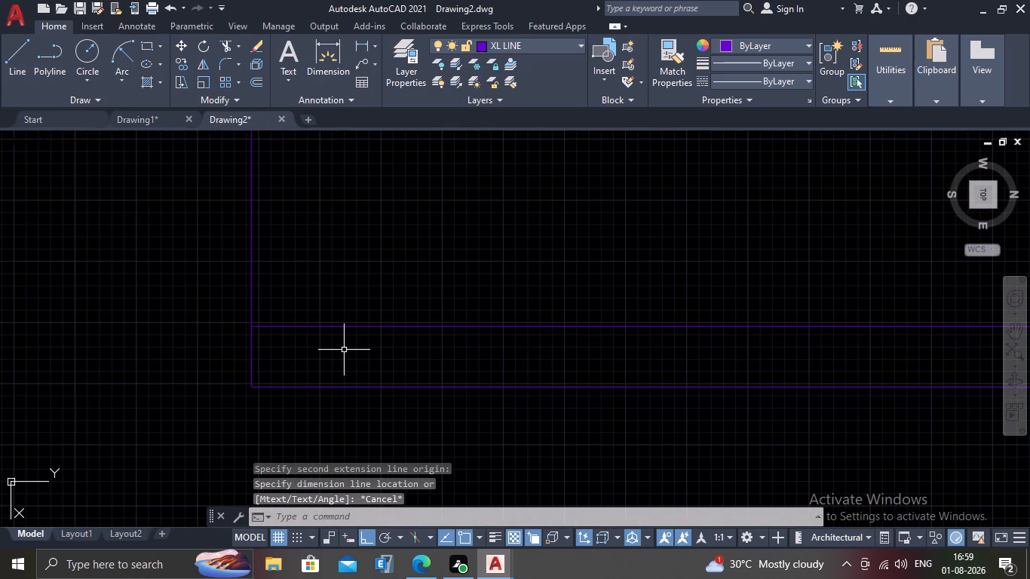
pyautogui.press('o')
pyautogui.press('Return')
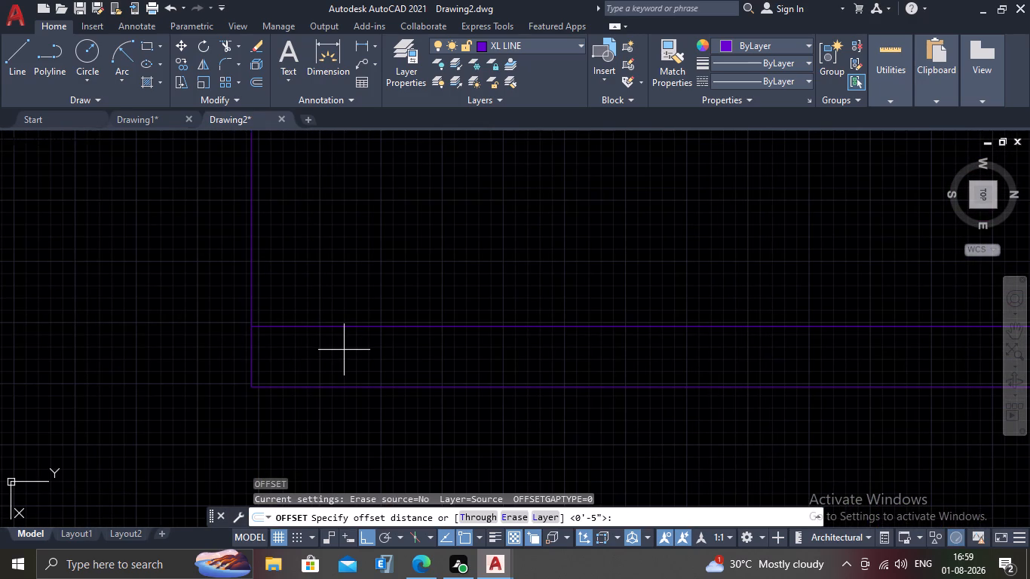
pyautogui.write('2"')
pyautogui.press('Return')
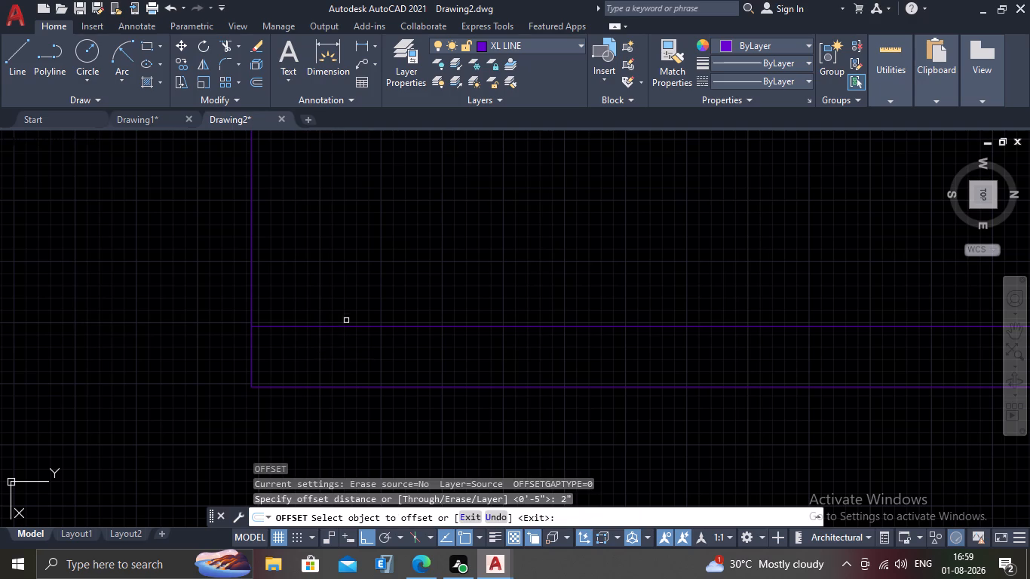
pyautogui.click(350, 326)
pyautogui.click(352, 244)
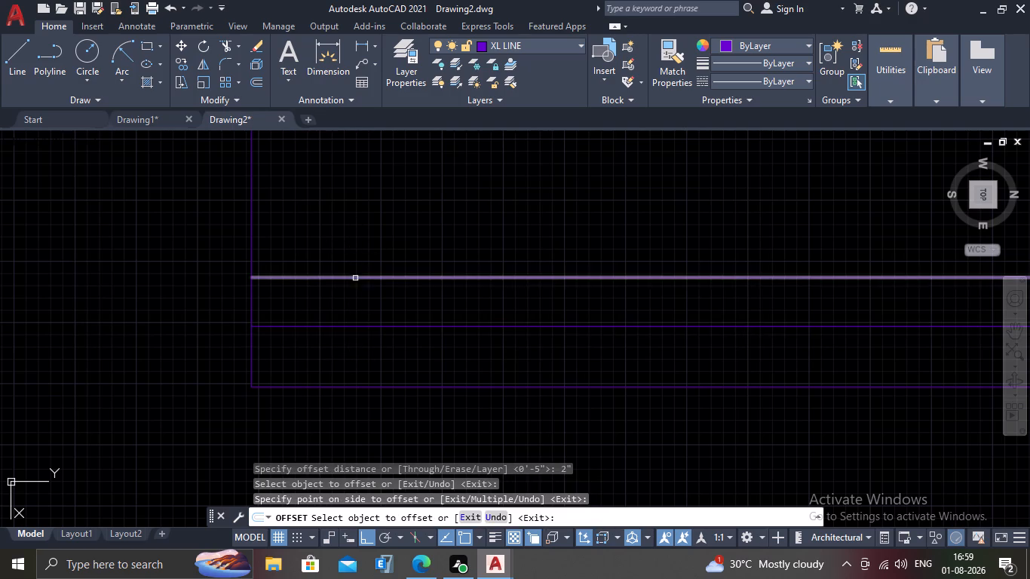
pyautogui.click(355, 278)
pyautogui.click(358, 195)
pyautogui.scroll(-3, 358, 195)
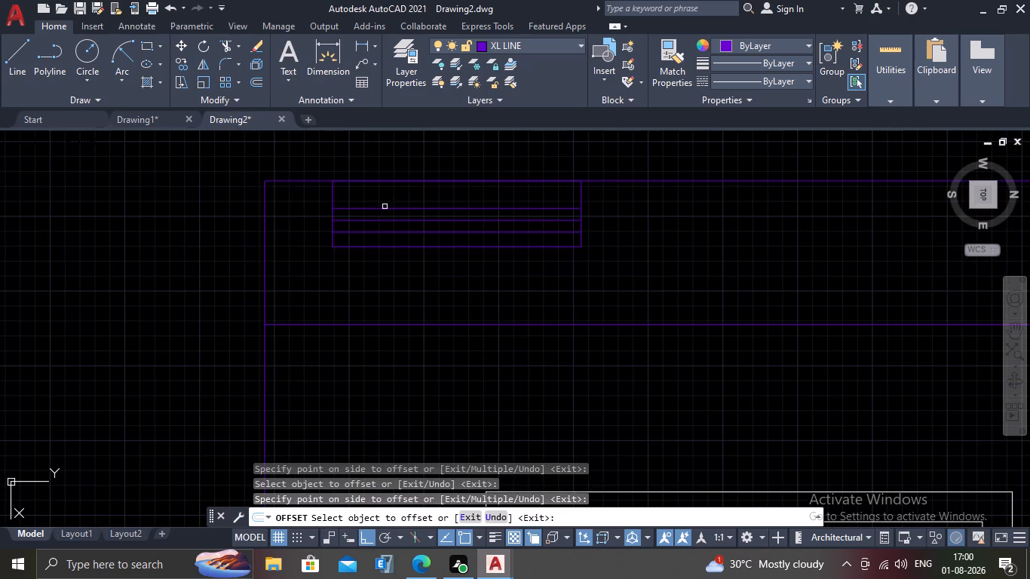
pyautogui.scroll(3, 383, 204)
pyautogui.click(372, 222)
pyautogui.click(382, 183)
pyautogui.scroll(-3, 372, 201)
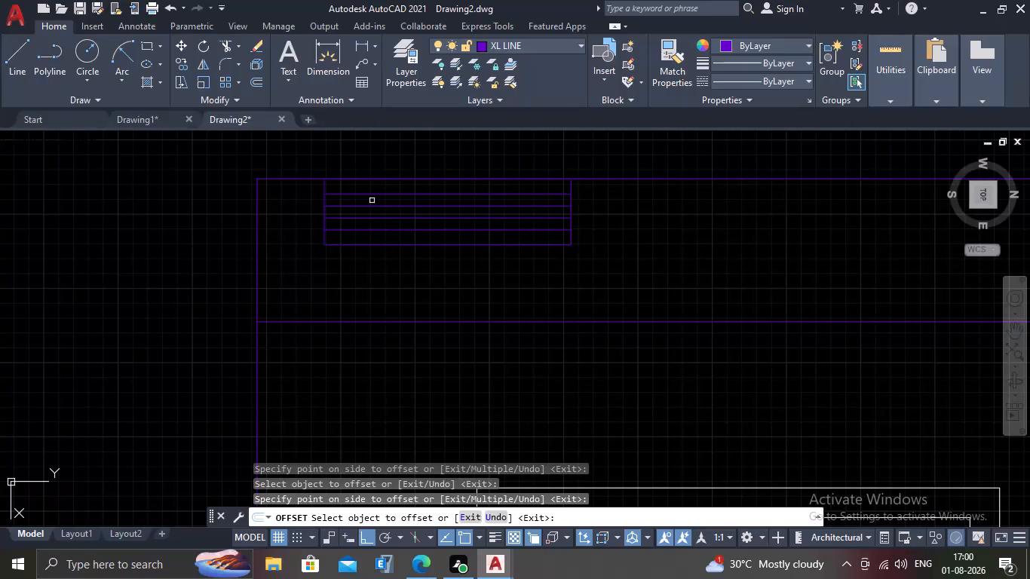
pyautogui.scroll(-3, 372, 201)
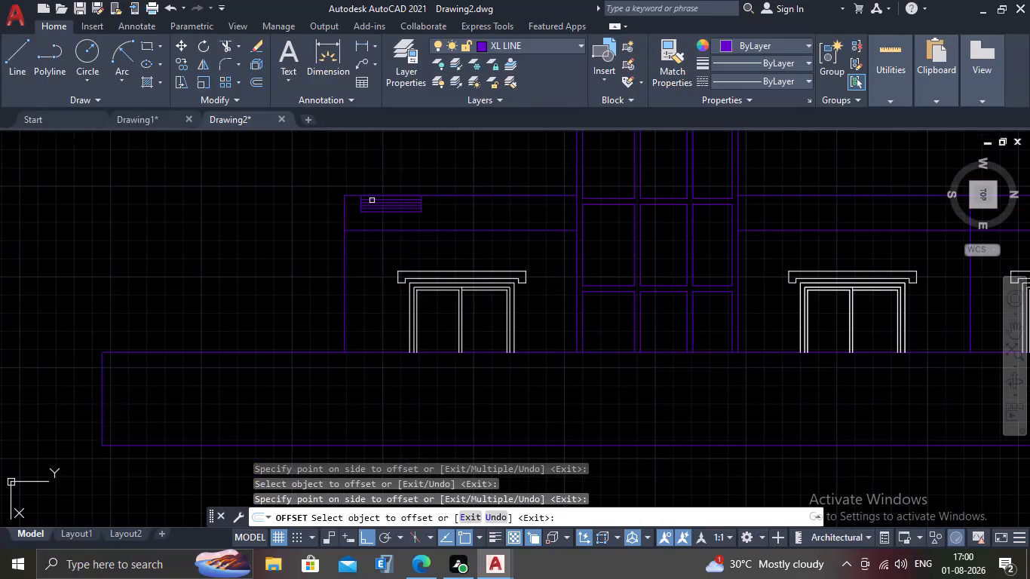
pyautogui.press('Escape')
# Shorten the parapet's striped rectangle by stretching its right edge inward twice, the first time by about 3 1/2".
pyautogui.scroll(2, 393, 220)
pyautogui.scroll(-1, 393, 220)
pyautogui.scroll(3, 440, 183)
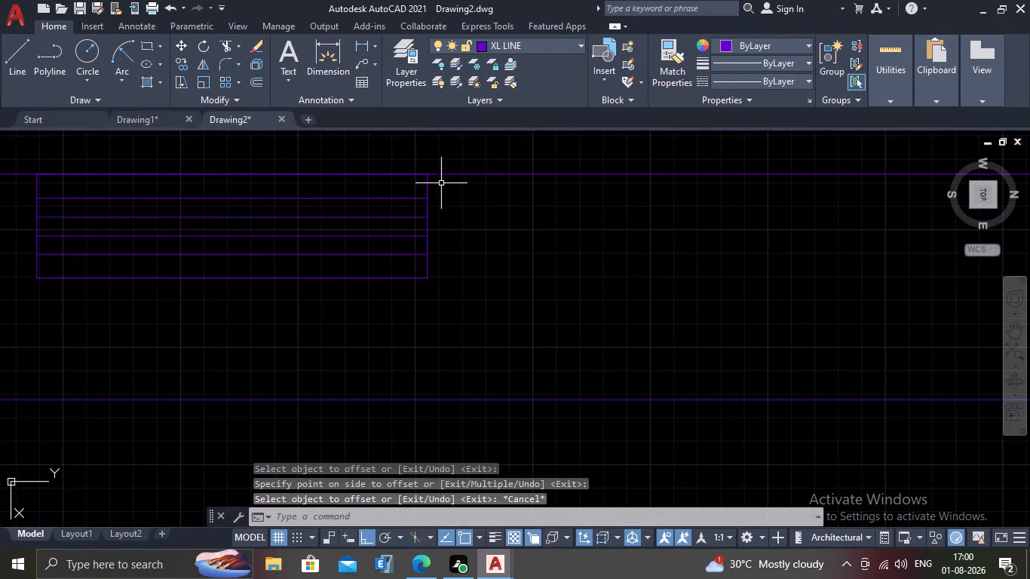
pyautogui.scroll(2, 452, 204)
pyautogui.scroll(-2, 407, 219)
pyautogui.click(399, 213)
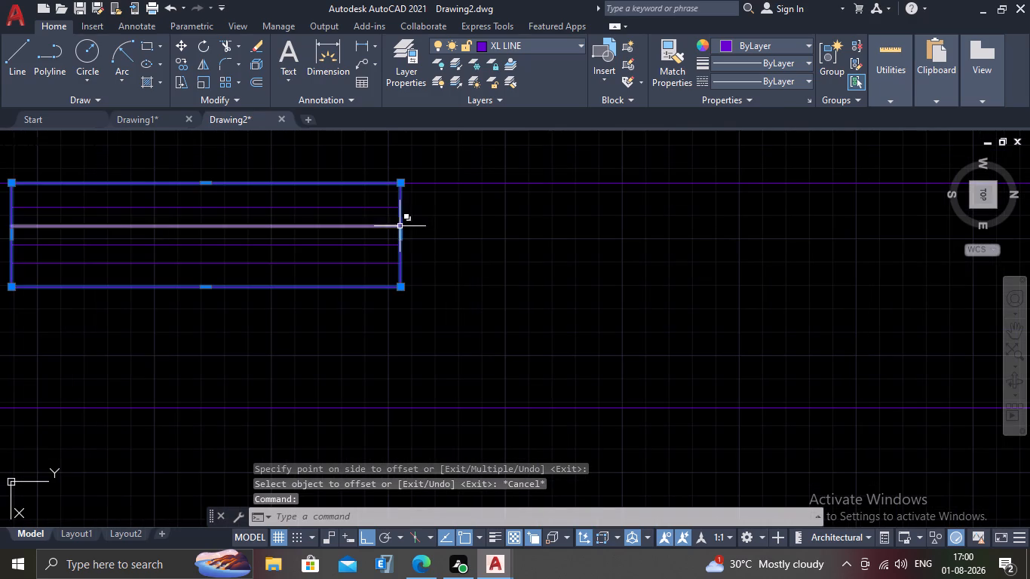
pyautogui.click(401, 237)
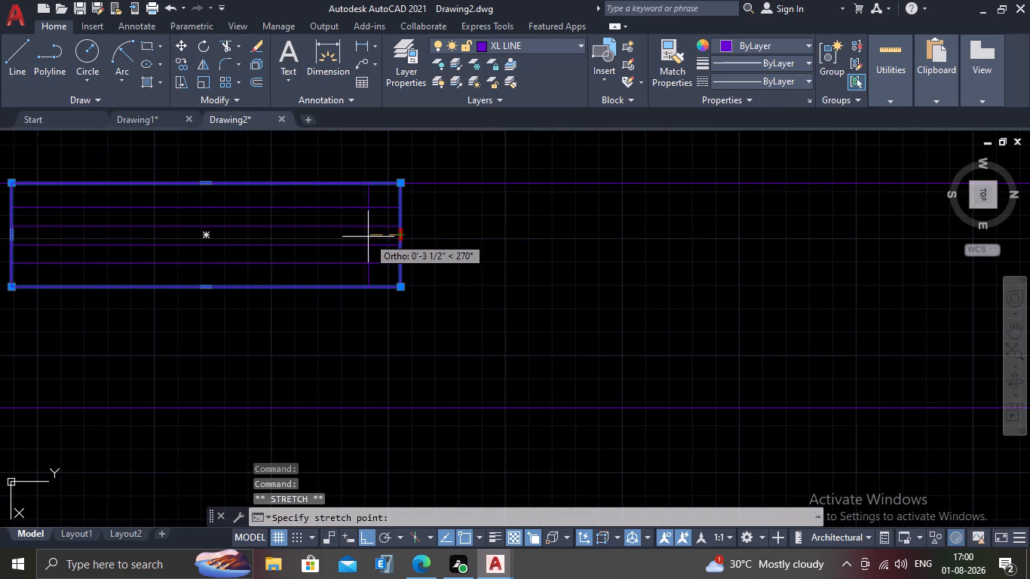
pyautogui.click(368, 237)
pyautogui.scroll(-2, 368, 259)
pyautogui.scroll(2, 357, 259)
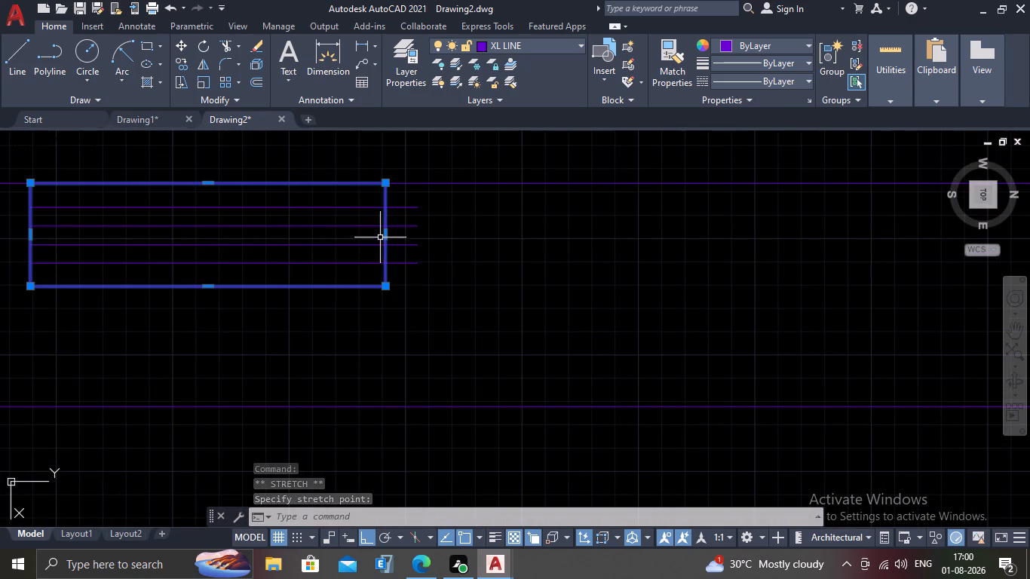
pyautogui.click(385, 237)
pyautogui.click(357, 236)
pyautogui.scroll(-2, 346, 244)
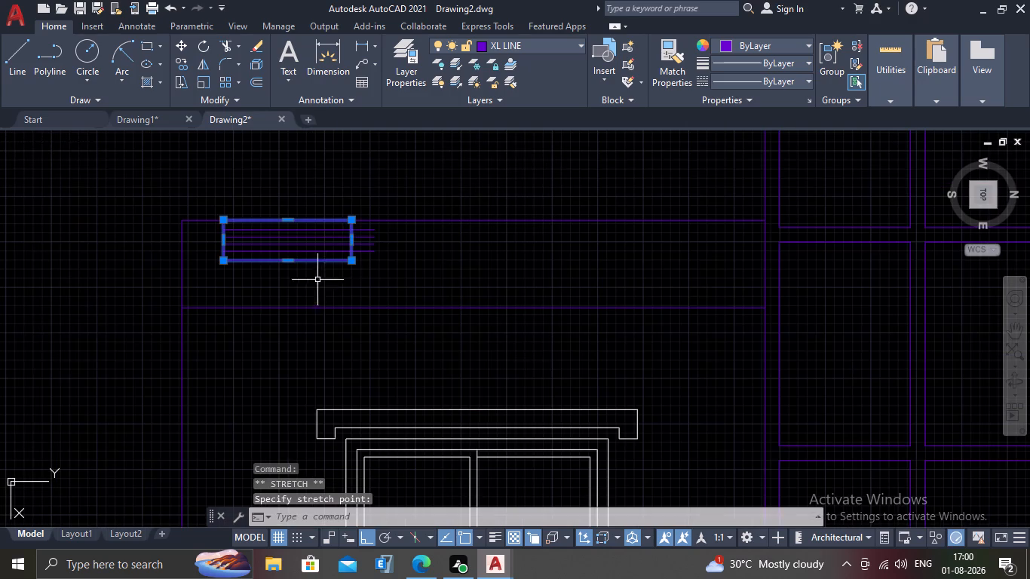
pyautogui.press('Escape')
# Trim the four inner stripe lines where they overhang the shortened rectangle's right edge.
pyautogui.scroll(2, 365, 237)
pyautogui.write('TR')
pyautogui.press('Return')
pyautogui.scroll(2, 363, 213)
pyautogui.moveTo(363, 213); pyautogui.dragTo(366, 271)
pyautogui.moveTo(367, 384); pyautogui.dragTo(366, 353)
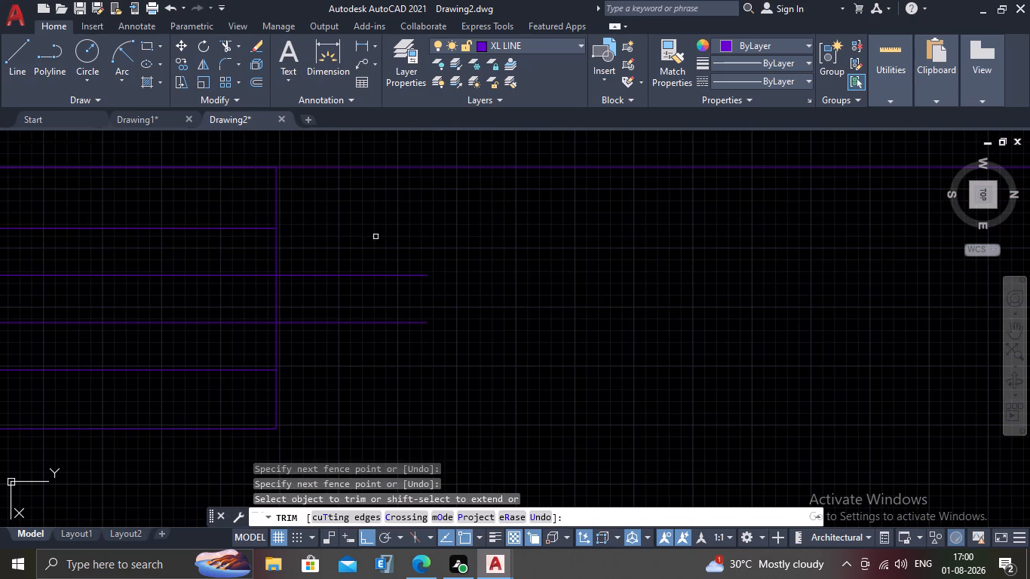
pyautogui.click(376, 235)
pyautogui.click(360, 362)
pyautogui.scroll(-3, 359, 361)
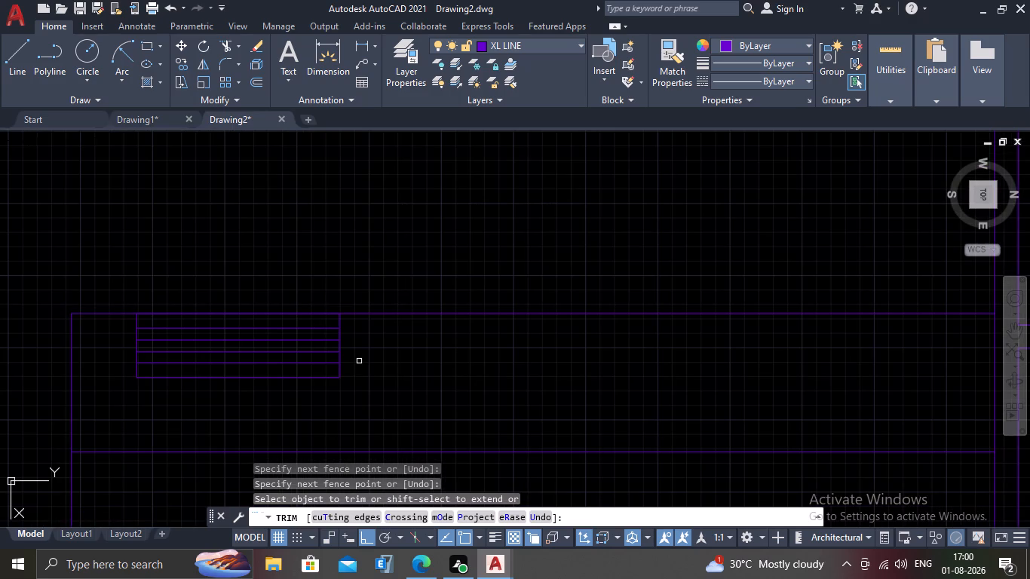
pyautogui.press('Escape')
# Copy the striped rectangle from its top-left corner to two more positions along the left parapet's top edge, the last overlapping the tower.
pyautogui.scroll(-3, 359, 361)
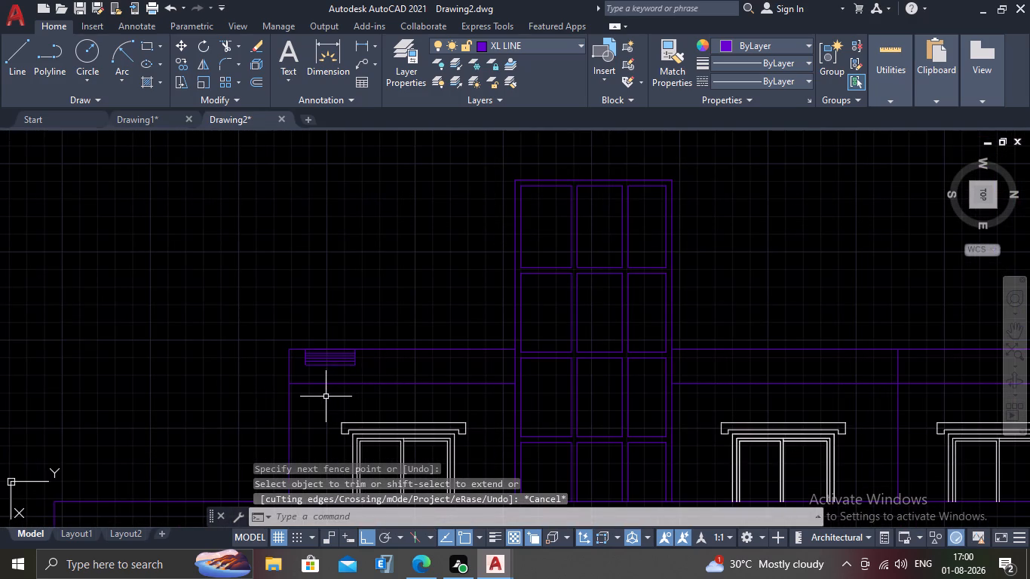
pyautogui.scroll(1, 326, 397)
pyautogui.moveTo(325, 372); pyautogui.dragTo(353, 352, button='middle')
pyautogui.scroll(2, 347, 339)
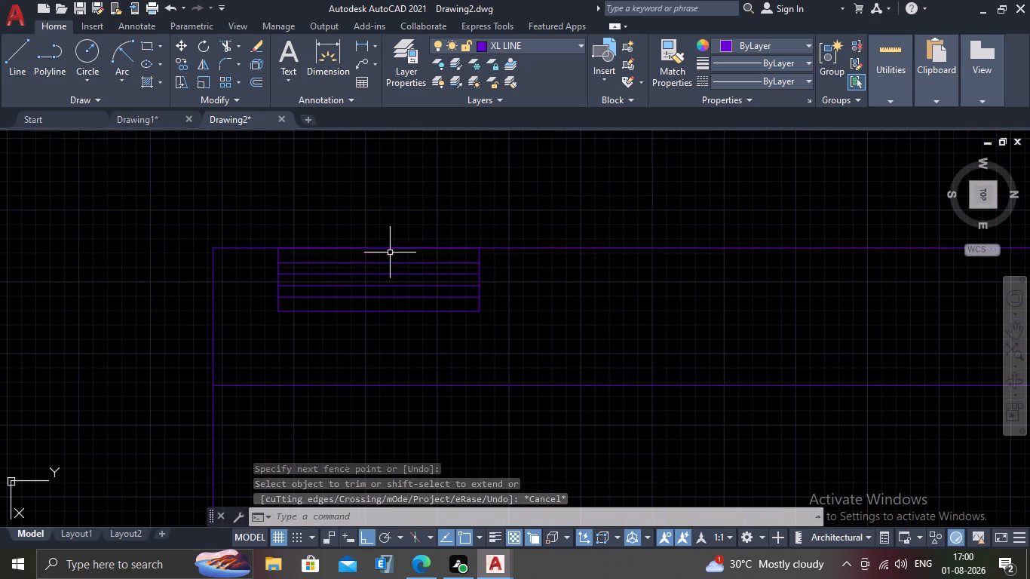
pyautogui.click(423, 228)
pyautogui.click(366, 327)
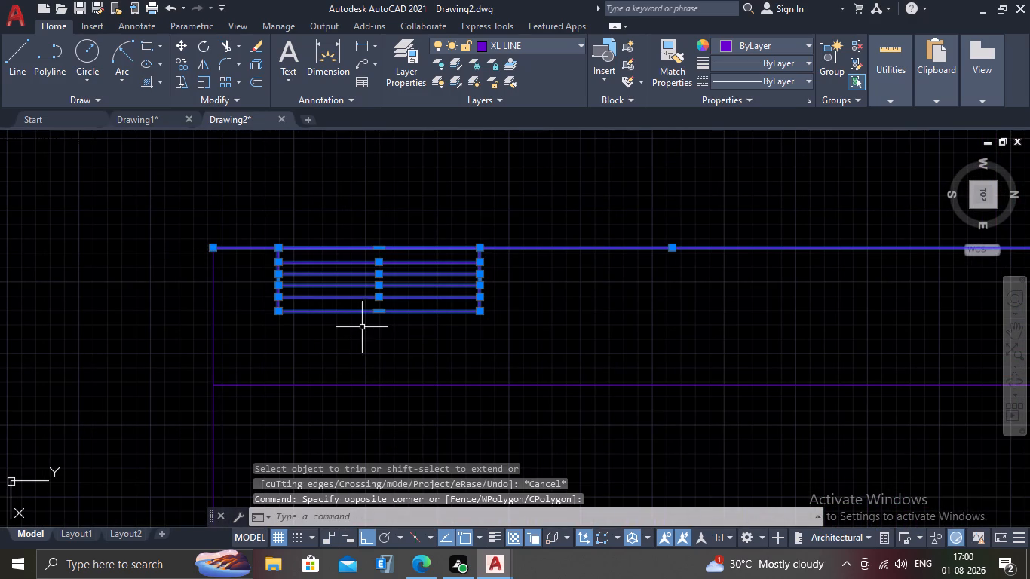
pyautogui.press('Escape')
pyautogui.click(373, 256)
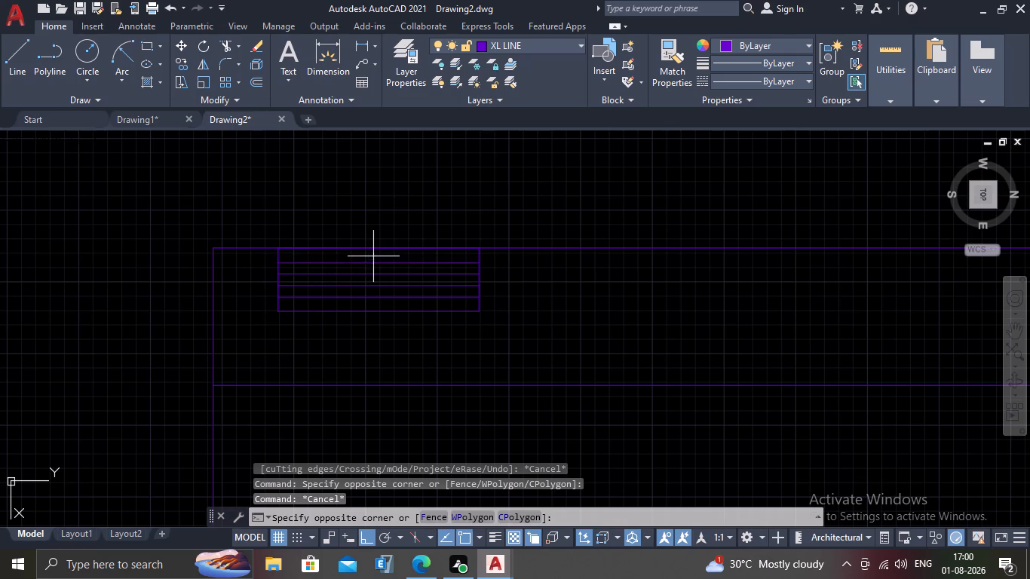
pyautogui.click(344, 329)
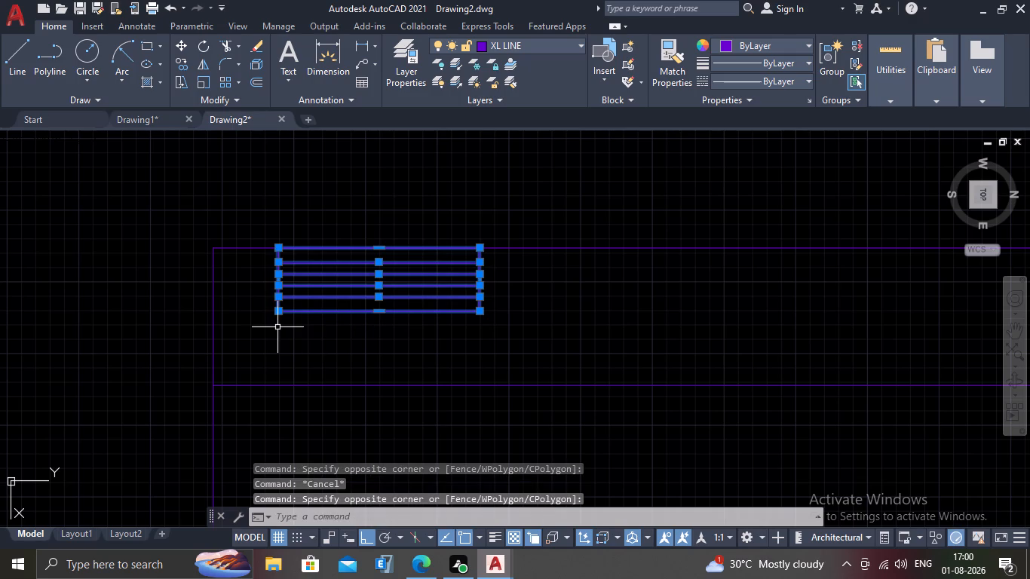
pyautogui.write('CO')
pyautogui.press('Return')
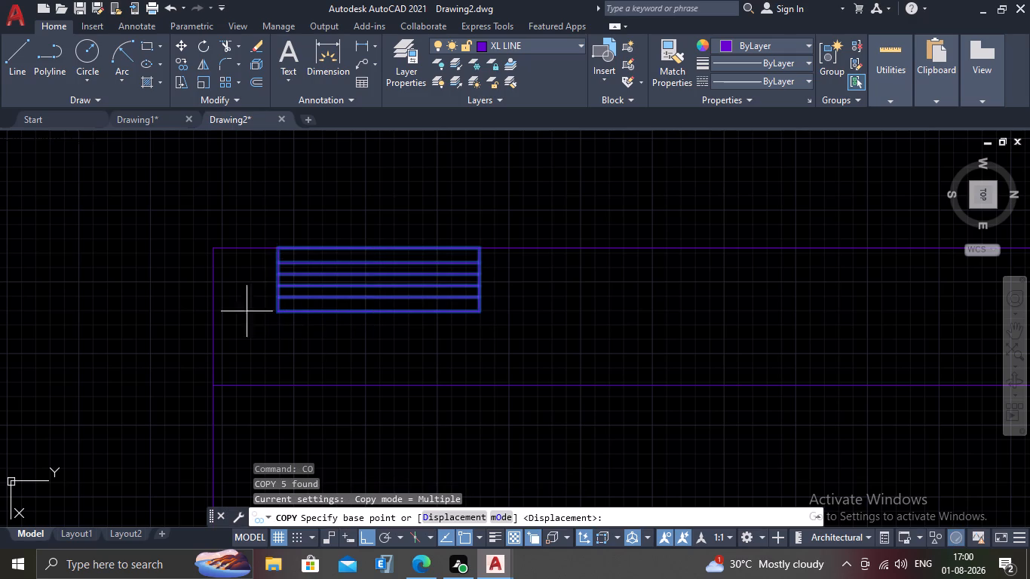
pyautogui.doubleClick(277, 246)
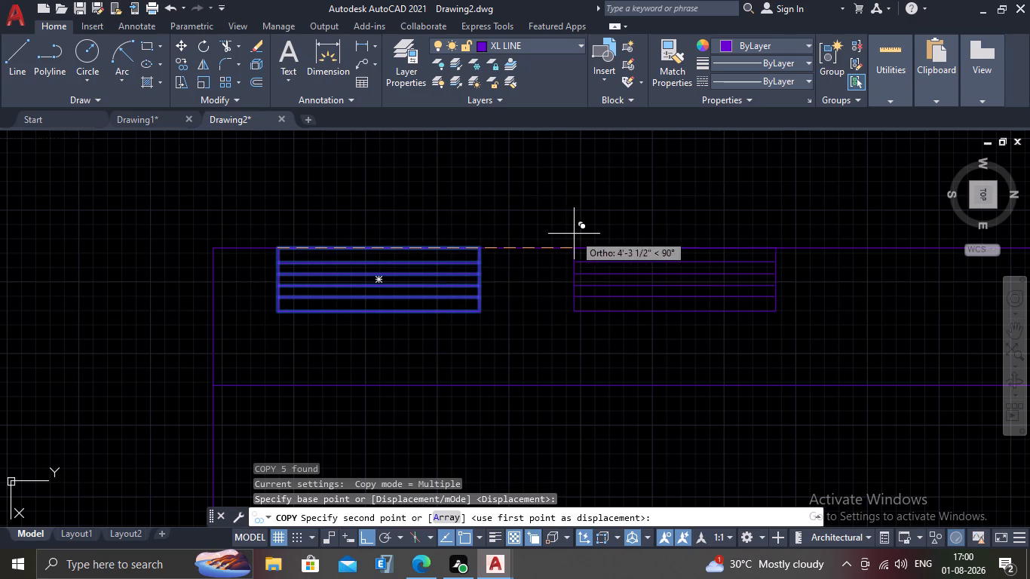
pyautogui.scroll(-2, 575, 233)
pyautogui.scroll(1, 627, 247)
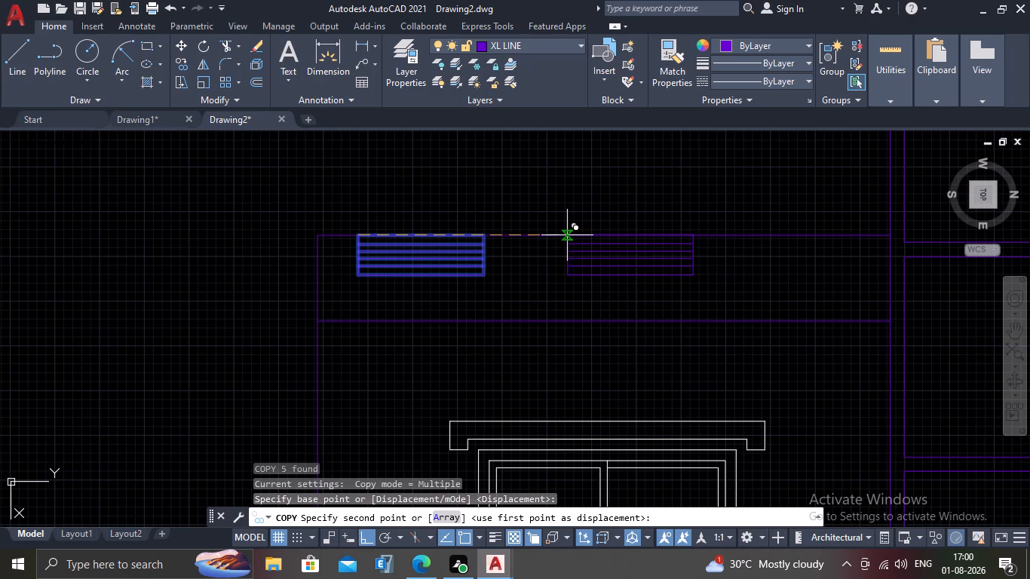
pyautogui.doubleClick(567, 235)
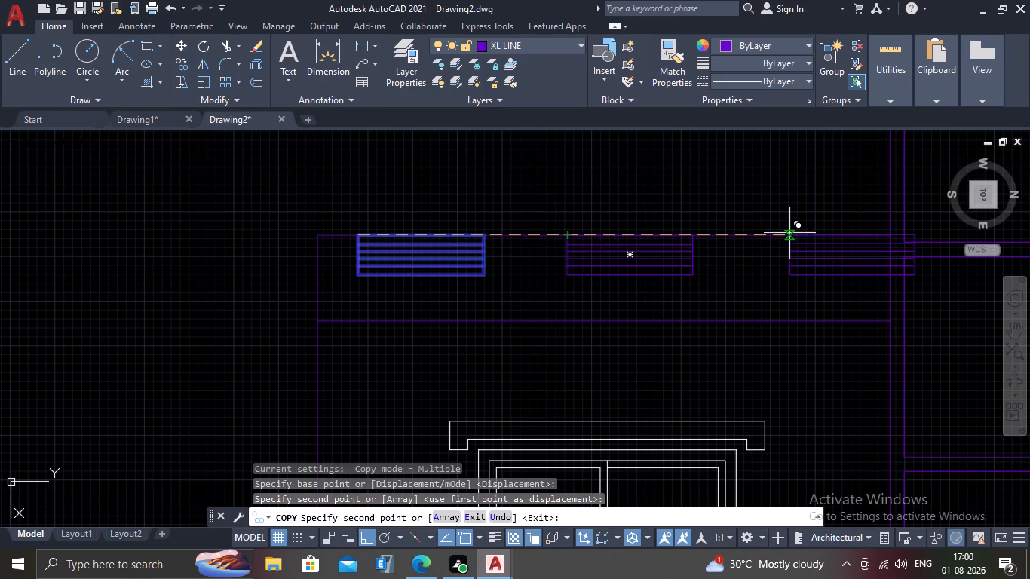
pyautogui.moveTo(789, 237); pyautogui.dragTo(783, 240)
pyautogui.scroll(-2, 698, 275)
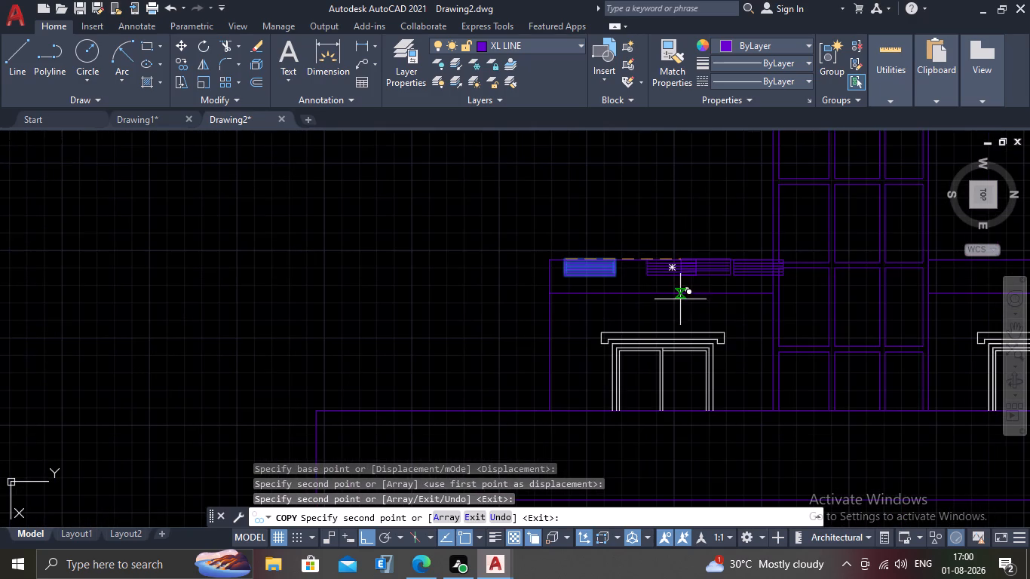
# Place five more copies of the striped rectangle along the top edge of the parapet to the right of the tower.
pyautogui.moveTo(814, 257); pyautogui.dragTo(410, 242, button='middle')
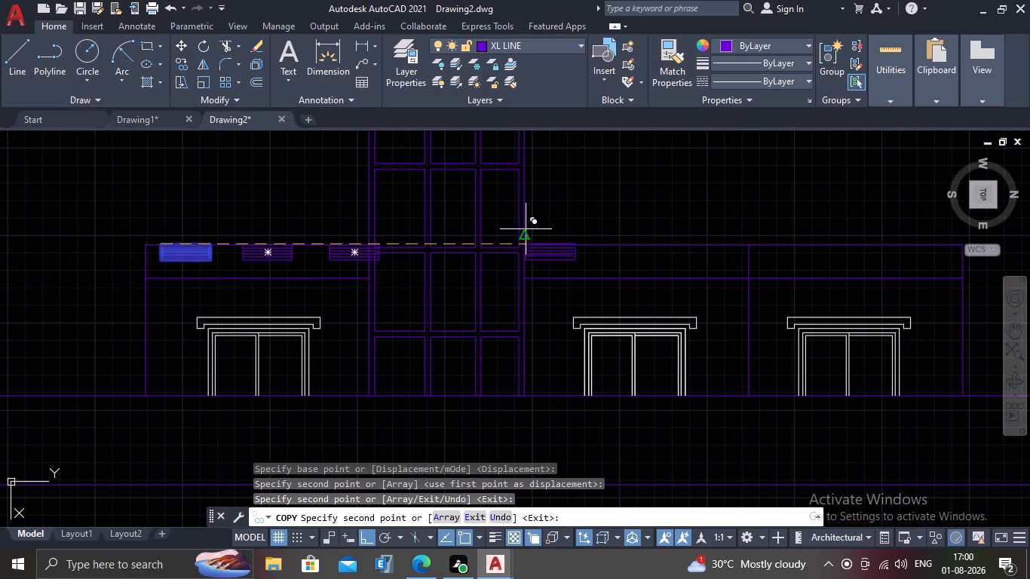
pyautogui.click(544, 244)
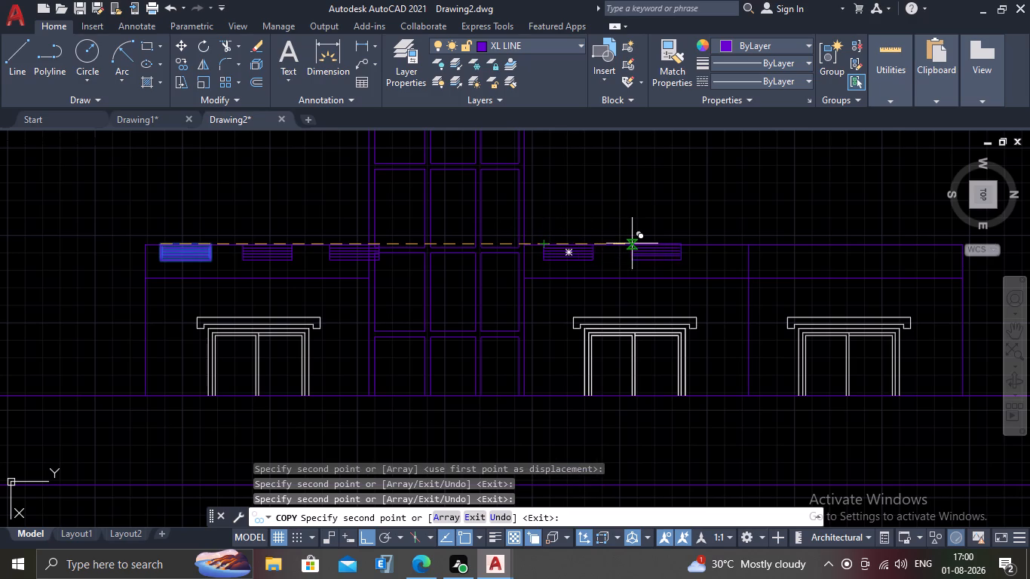
pyautogui.click(625, 244)
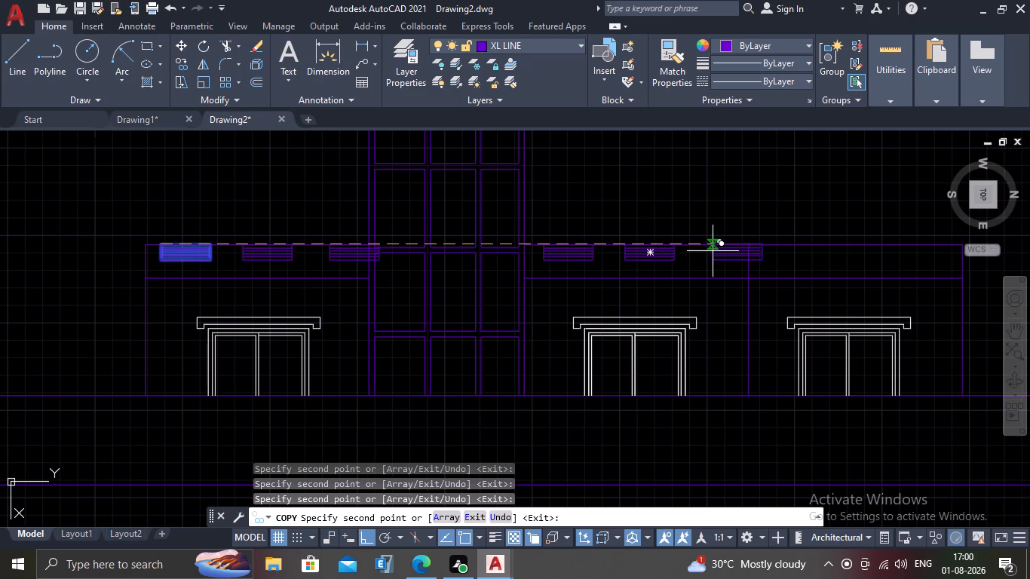
pyautogui.click(712, 248)
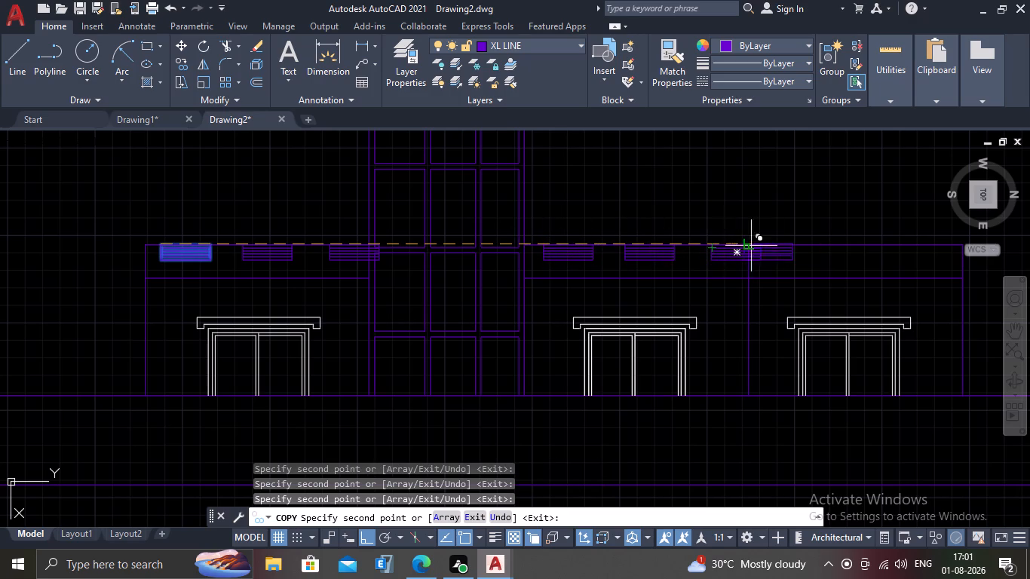
pyautogui.click(796, 245)
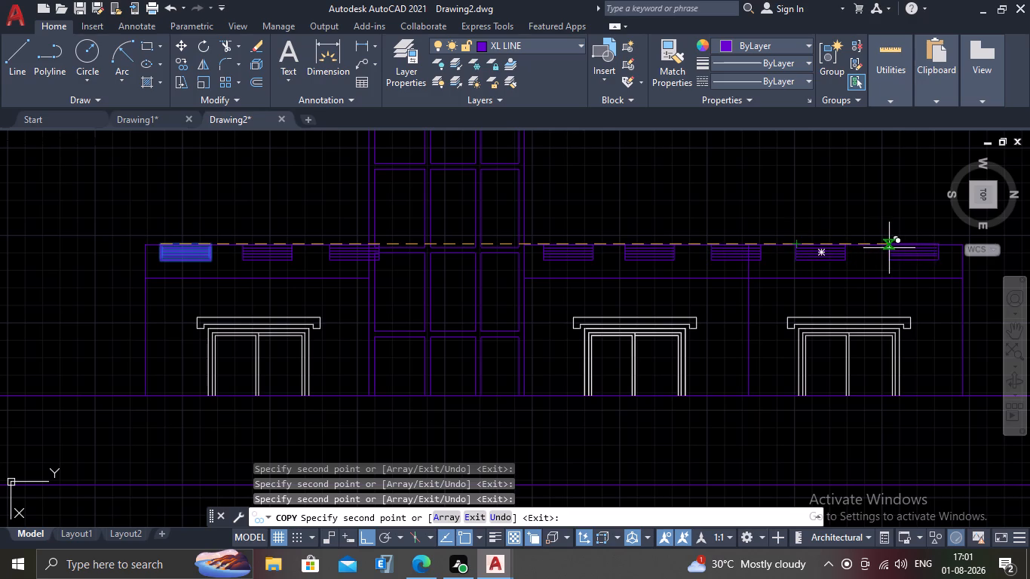
pyautogui.click(889, 248)
pyautogui.scroll(-2, 810, 271)
pyautogui.moveTo(757, 296); pyautogui.dragTo(728, 299, button='middle')
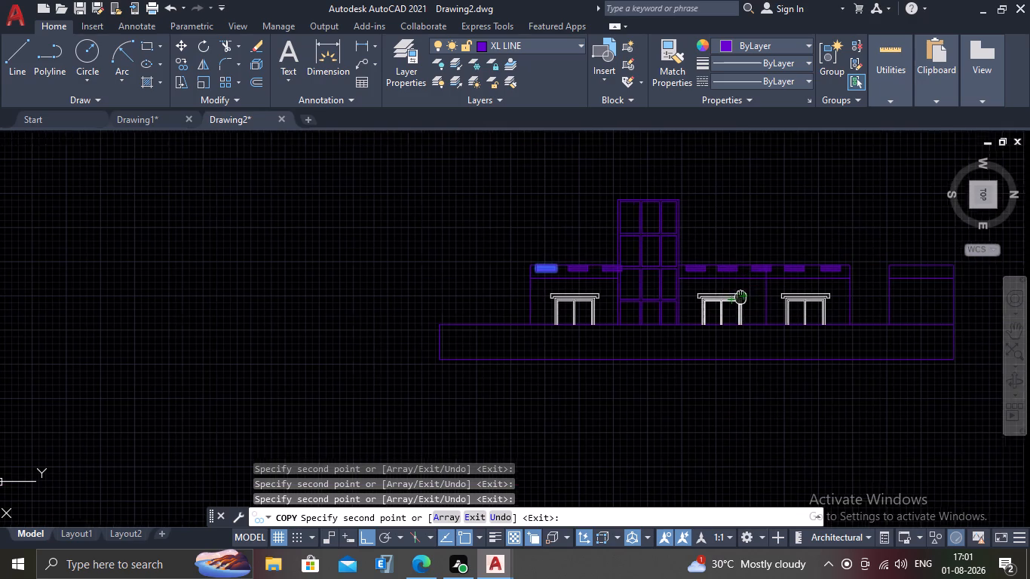
pyautogui.moveTo(728, 299); pyautogui.dragTo(720, 302, button='middle')
pyautogui.press('Escape')
# Trim away the part of the striped rectangle that extends right of the vertical wall line in the right parapet.
pyautogui.scroll(3, 714, 297)
pyautogui.moveTo(731, 271); pyautogui.dragTo(651, 279, button='middle')
pyautogui.scroll(2, 773, 213)
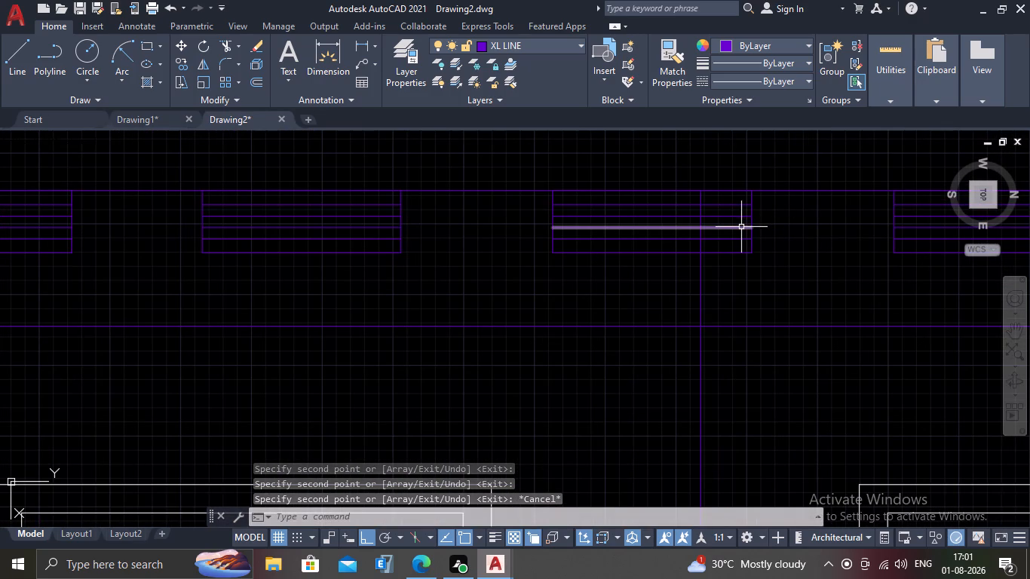
pyautogui.write('TR')
pyautogui.press('Return')
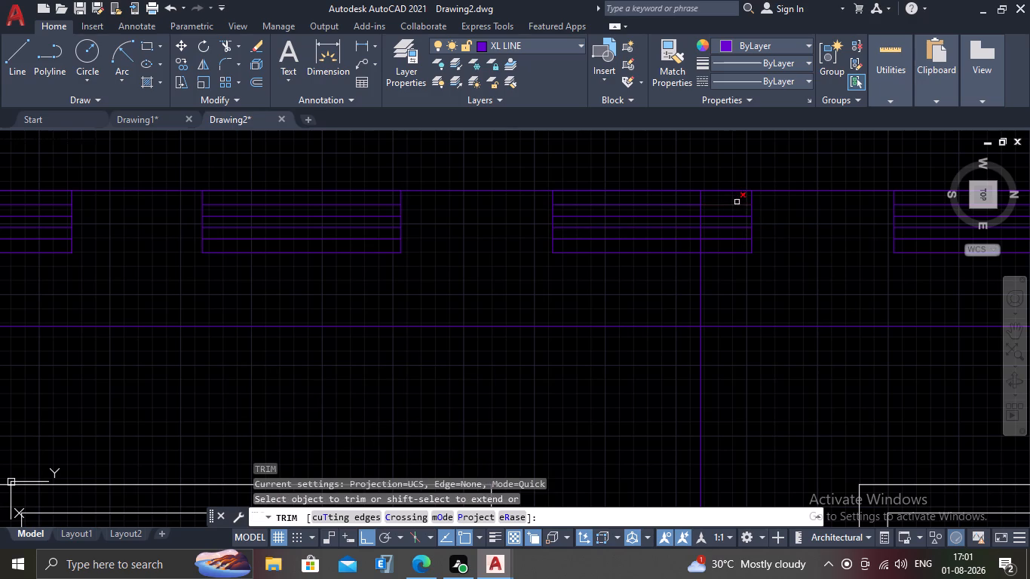
pyautogui.click(736, 201)
pyautogui.click(730, 261)
pyautogui.doubleClick(757, 211)
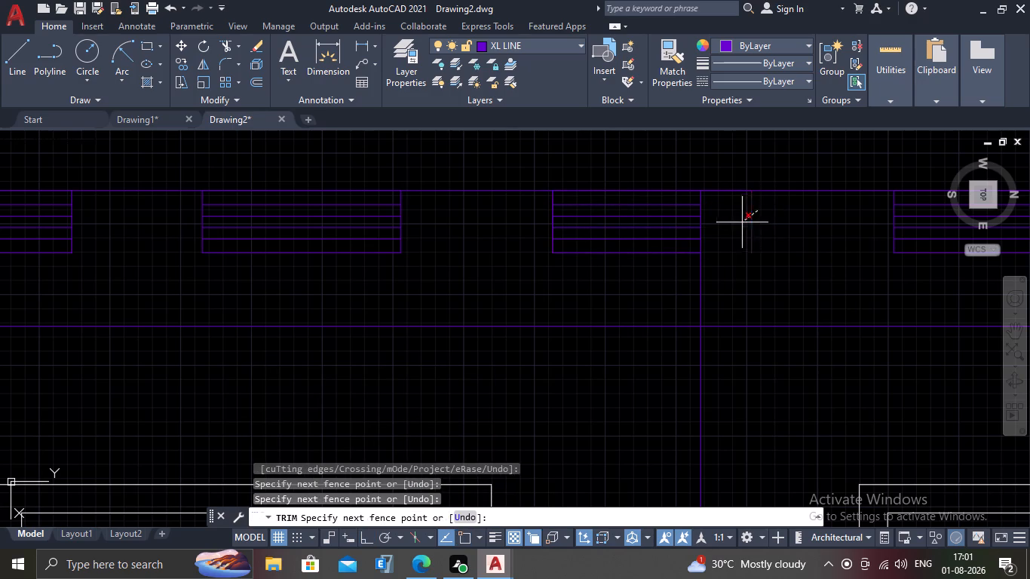
pyautogui.click(742, 223)
# Trim away all parts of the third left-parapet striped rectangle that extend past the tower's left edge into its grid.
pyautogui.scroll(-3, 740, 223)
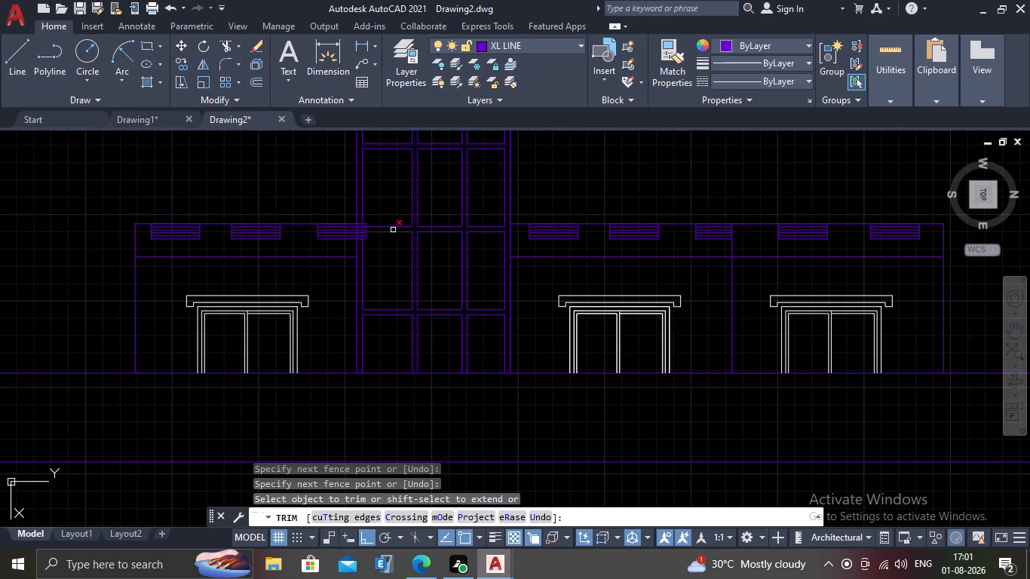
pyautogui.scroll(4, 362, 237)
pyautogui.doubleClick(342, 133)
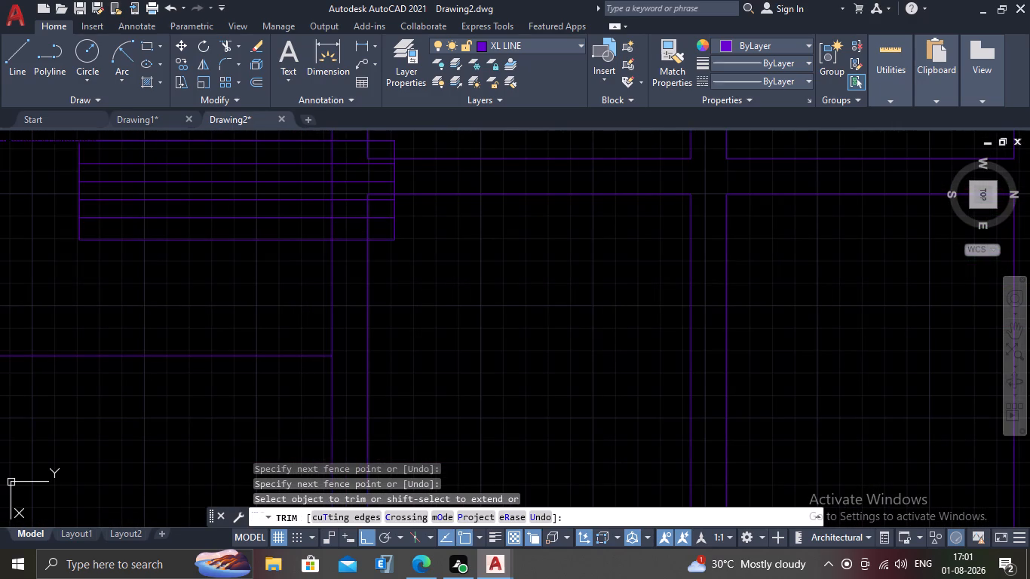
pyautogui.click(344, 250)
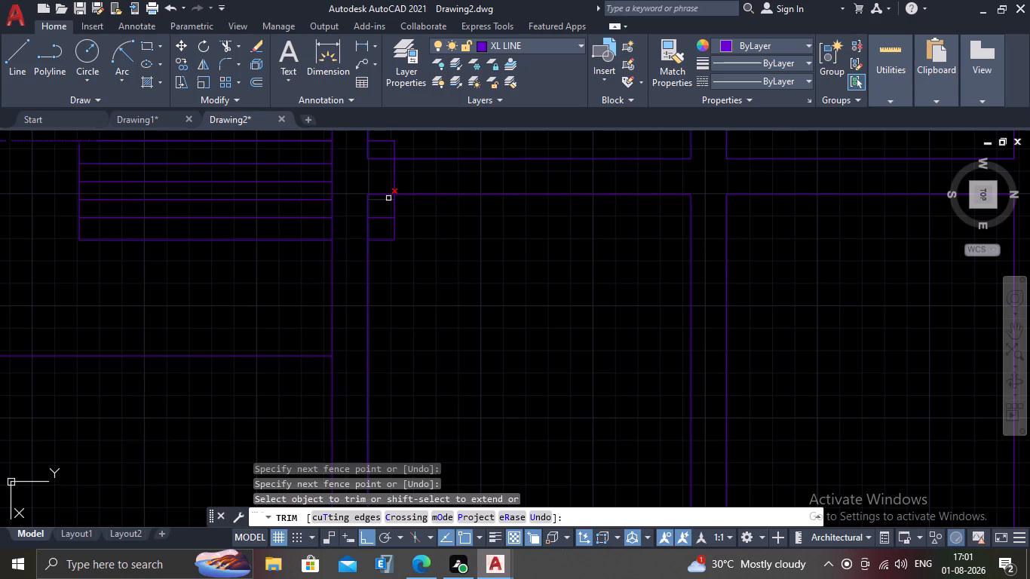
pyautogui.doubleClick(388, 198)
pyautogui.click(386, 238)
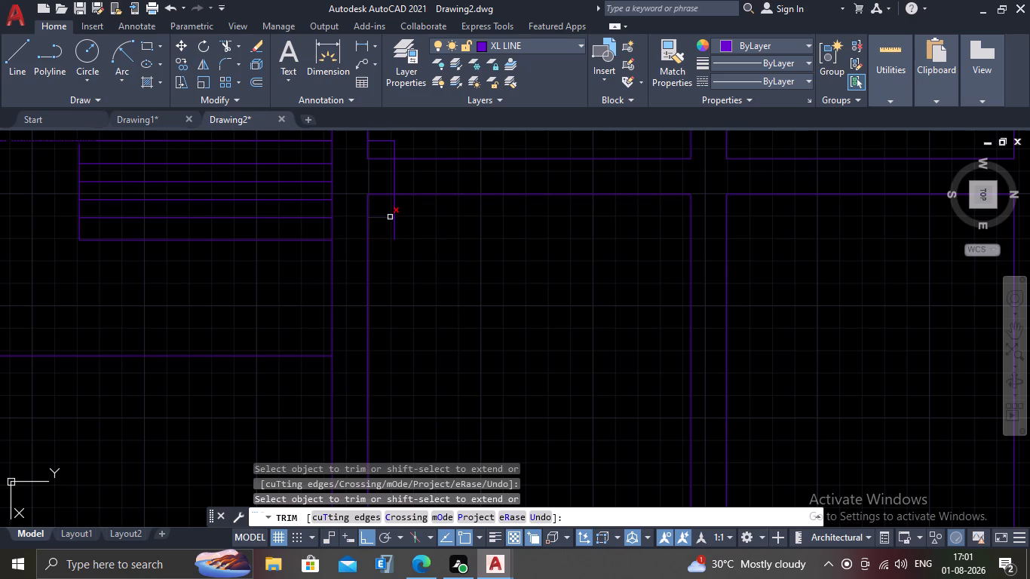
pyautogui.click(390, 217)
pyautogui.click(394, 223)
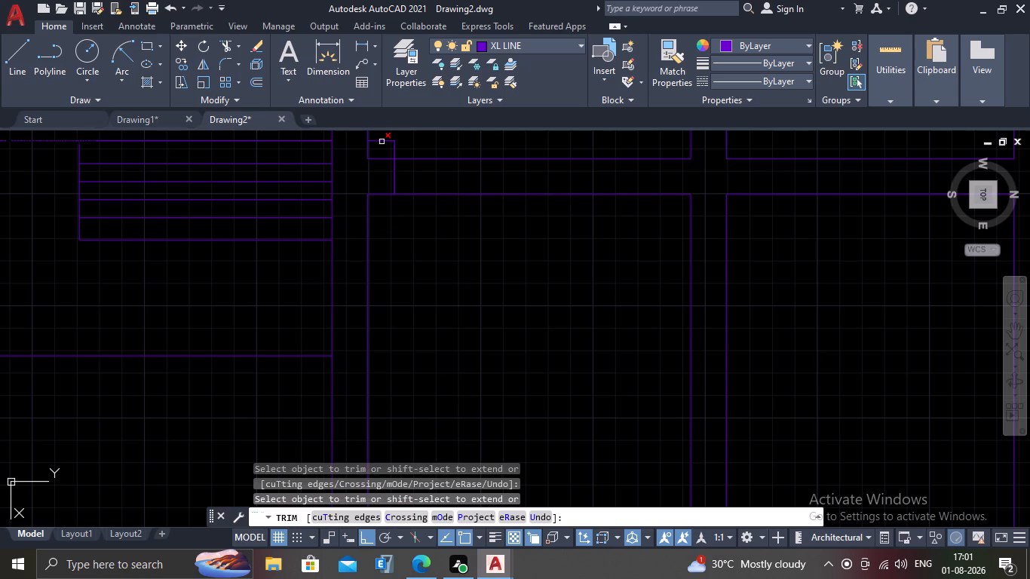
pyautogui.click(382, 141)
pyautogui.click(394, 149)
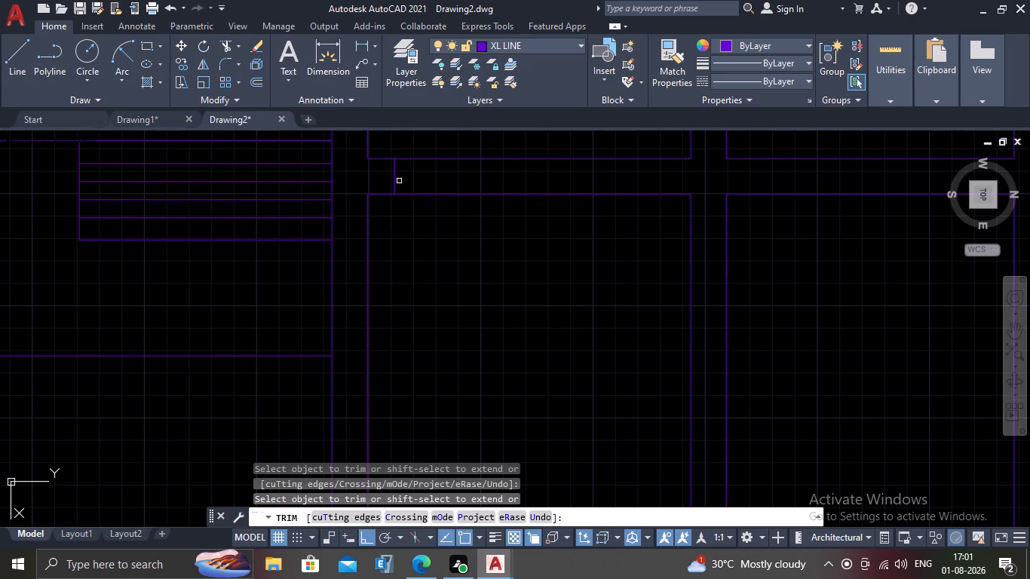
pyautogui.click(397, 181)
pyautogui.press('Escape')
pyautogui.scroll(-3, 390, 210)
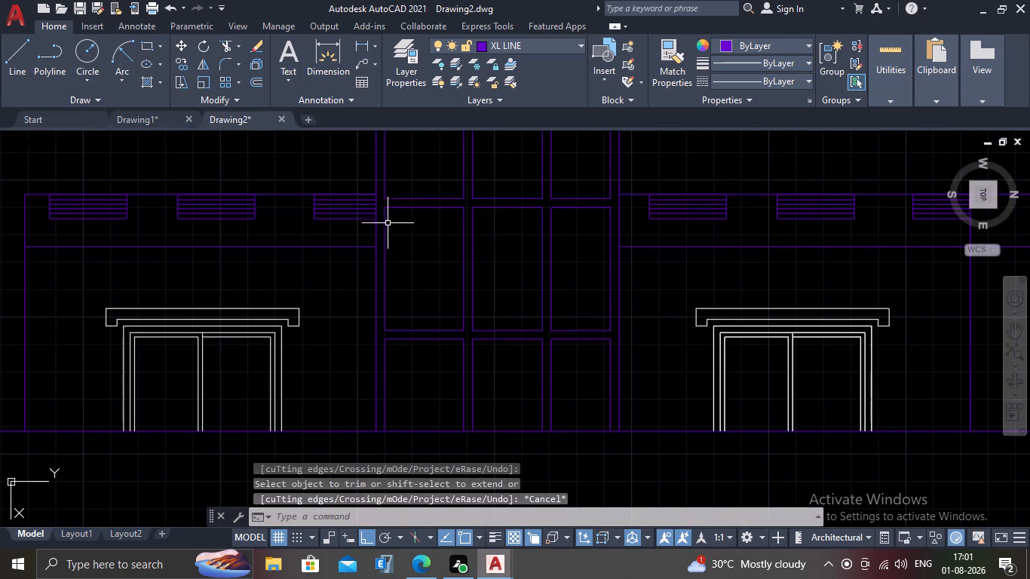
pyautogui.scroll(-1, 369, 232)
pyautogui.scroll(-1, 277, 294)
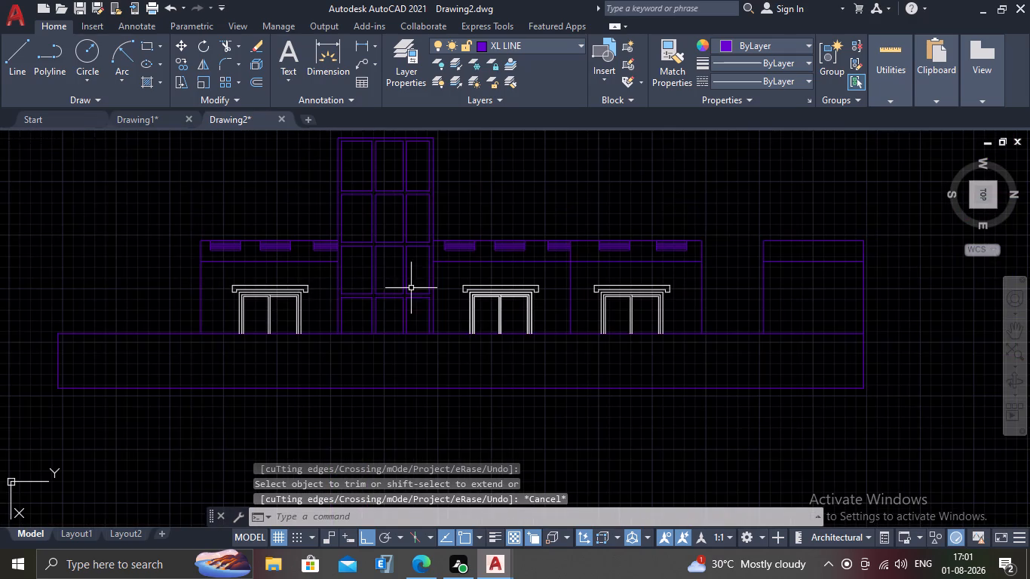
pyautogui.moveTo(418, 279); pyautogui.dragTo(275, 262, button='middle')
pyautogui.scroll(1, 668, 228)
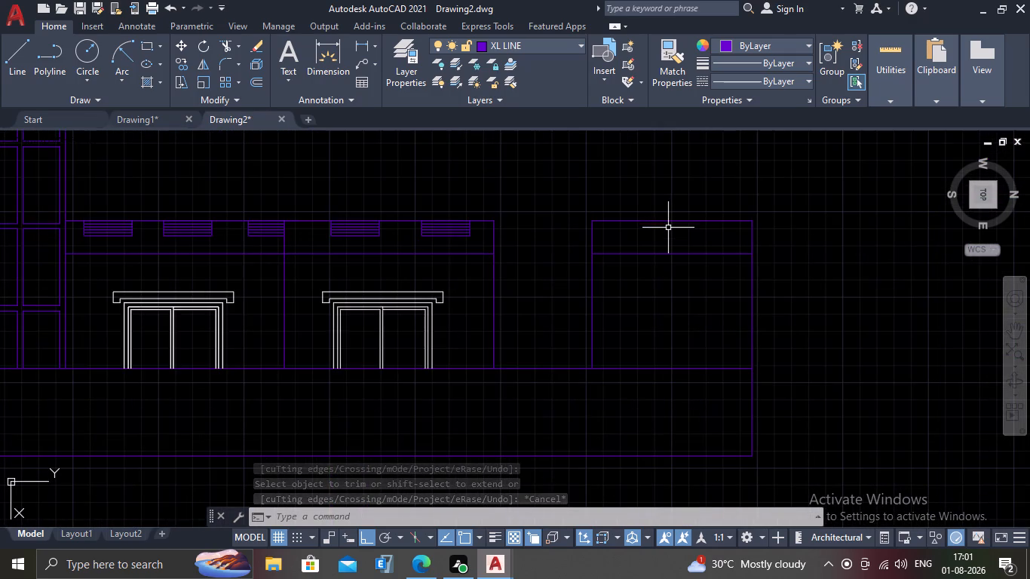
# Trim away the left, top and right edges of the far-right block's upper band, down to its inner horizontal line.
pyautogui.scroll(1, 668, 226)
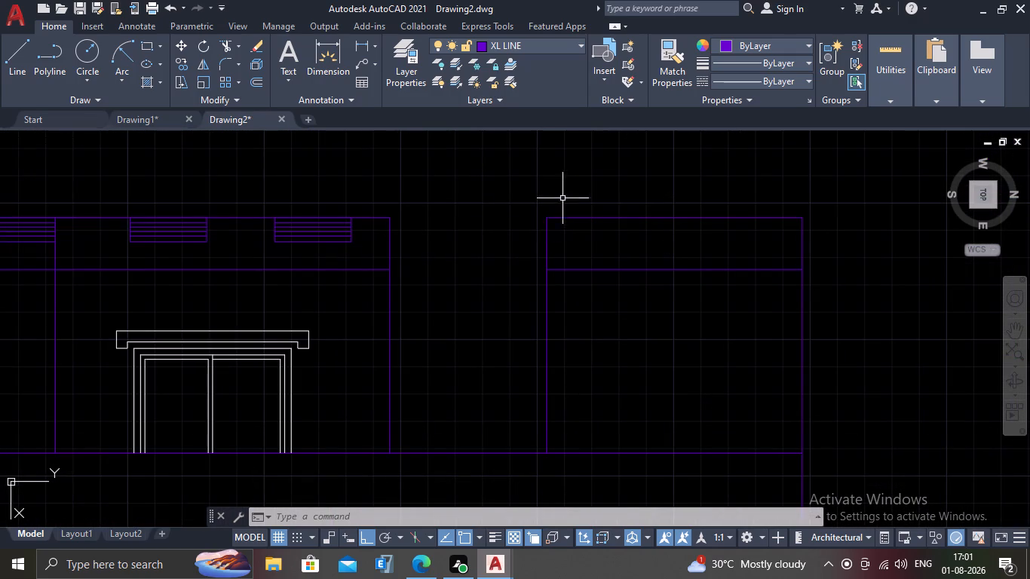
pyautogui.click(583, 212)
pyautogui.doubleClick(540, 253)
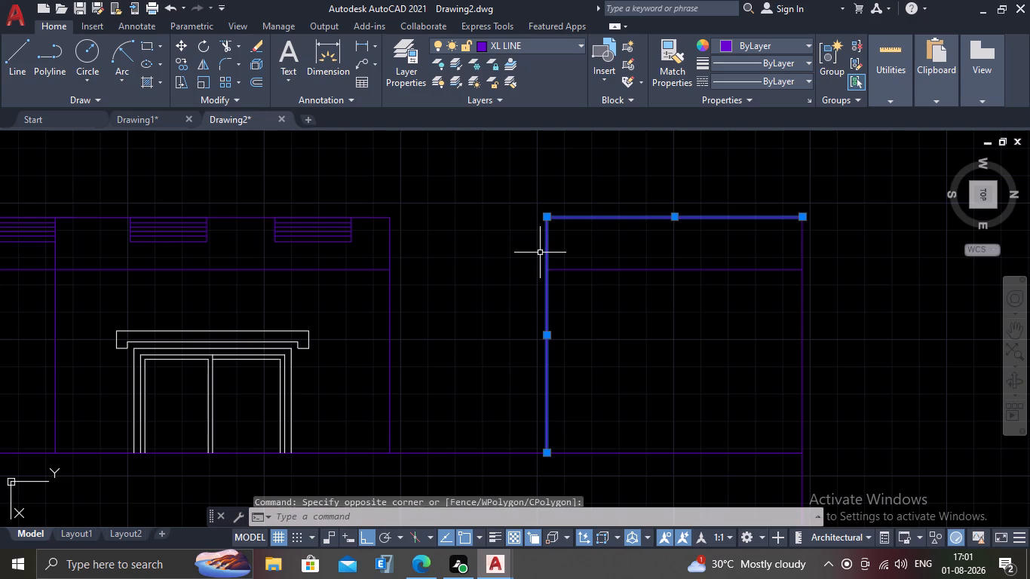
pyautogui.press('Escape')
pyautogui.write('TR')
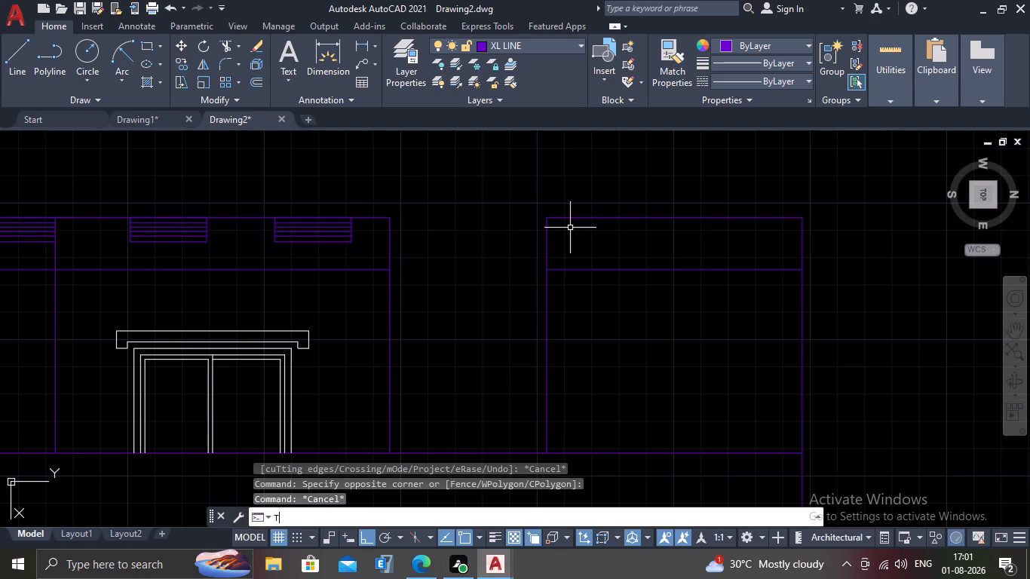
pyautogui.press('Return')
pyautogui.click(569, 240)
pyautogui.moveTo(517, 245); pyautogui.dragTo(526, 242)
pyautogui.click(572, 201)
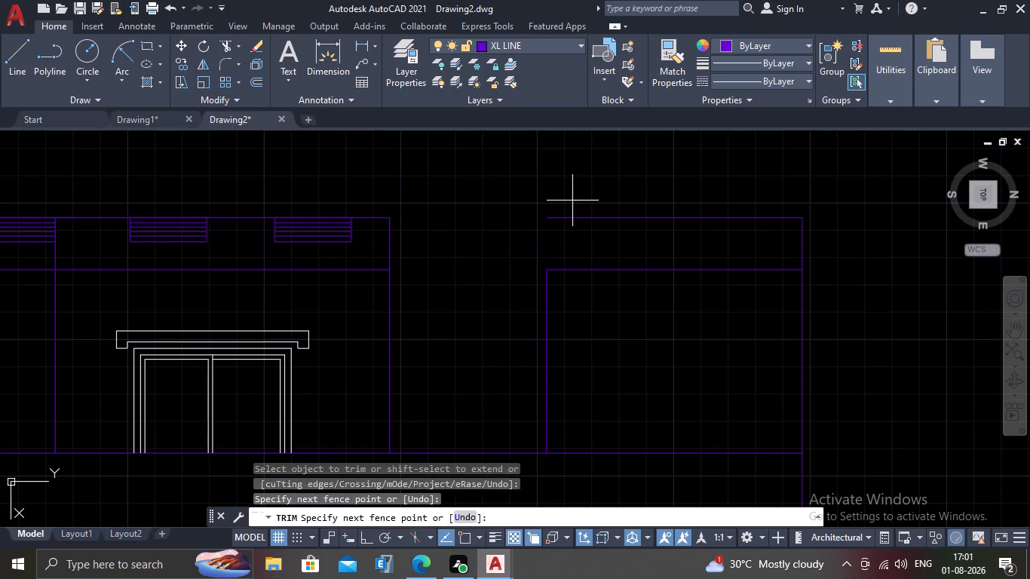
pyautogui.moveTo(575, 233); pyautogui.dragTo(594, 233)
pyautogui.click(805, 250)
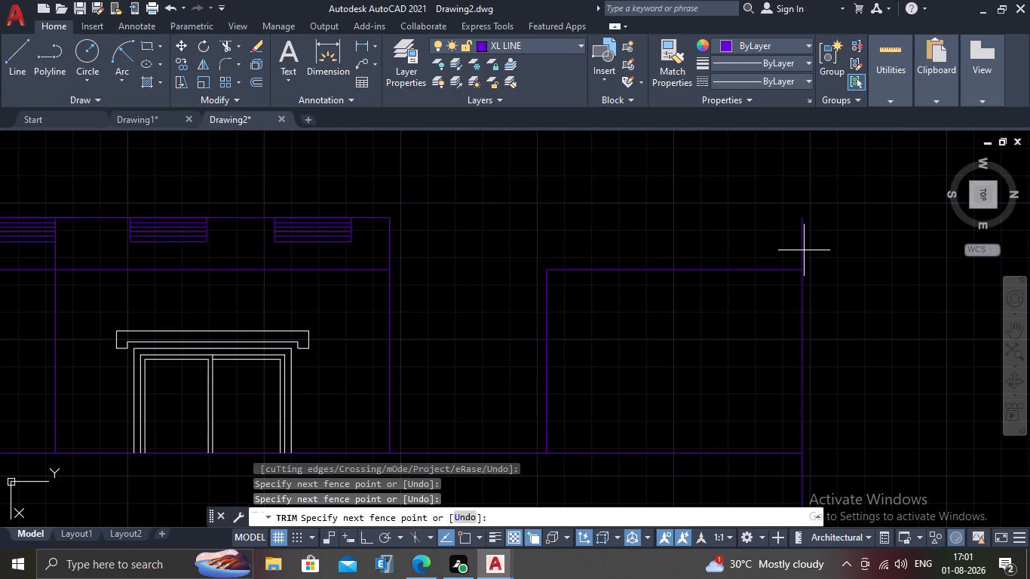
pyautogui.click(789, 250)
pyautogui.press('Escape')
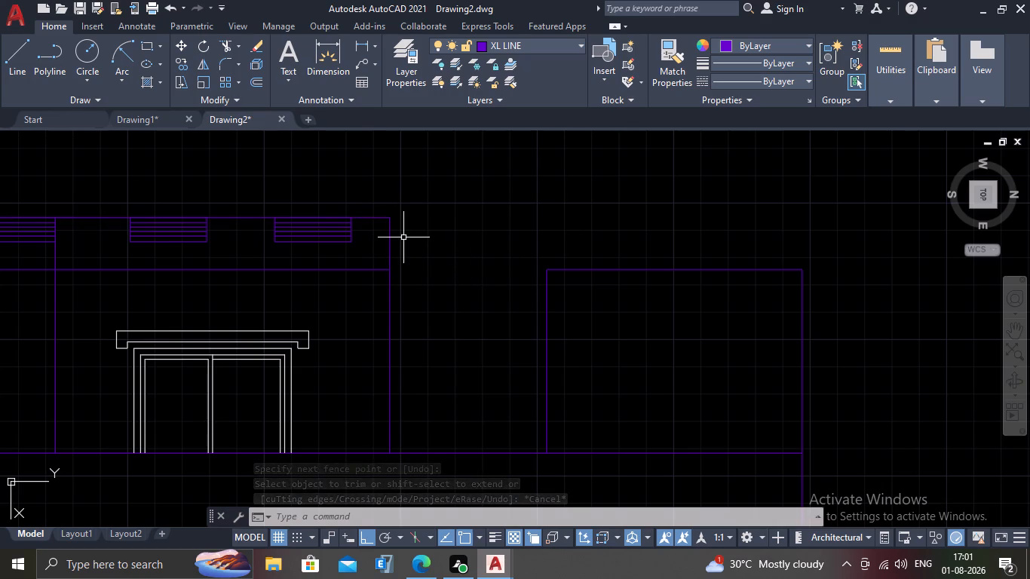
# Measure the height of the parapet band at the right end of the main building with an aligned dimension.
pyautogui.write('DAL')
pyautogui.press('Return')
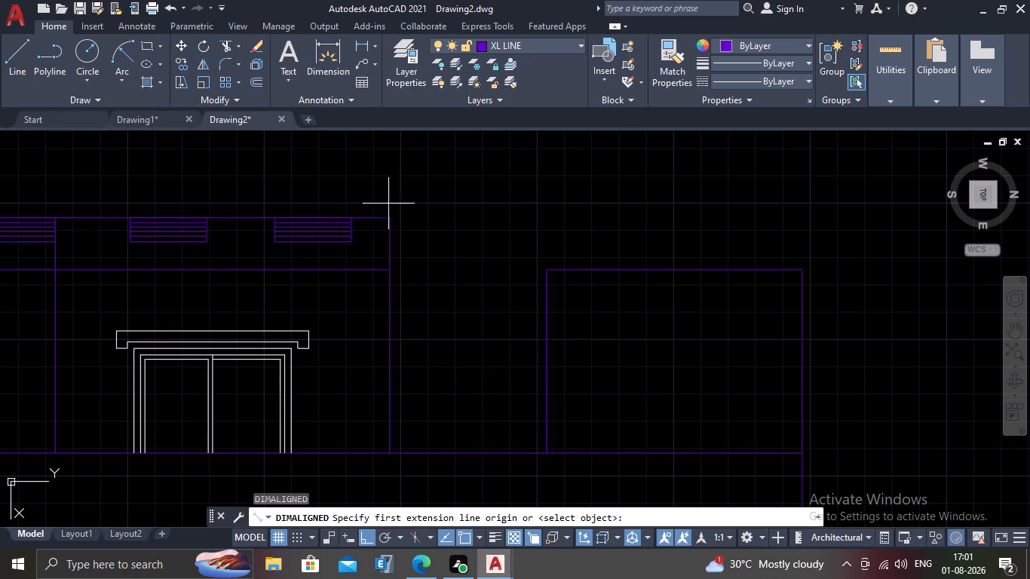
pyautogui.moveTo(388, 221); pyautogui.dragTo(391, 229)
pyautogui.click(386, 268)
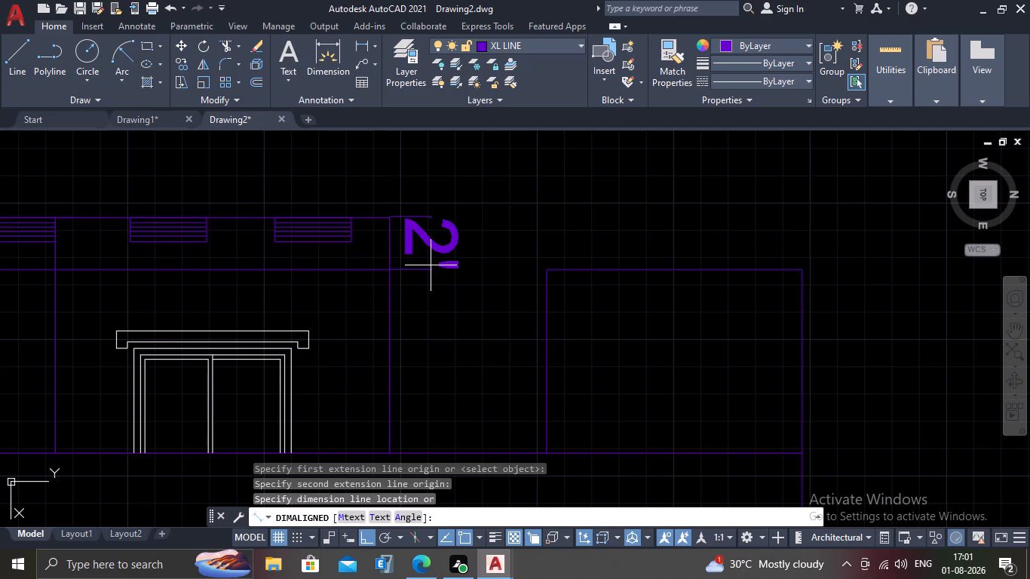
pyautogui.press('Escape')
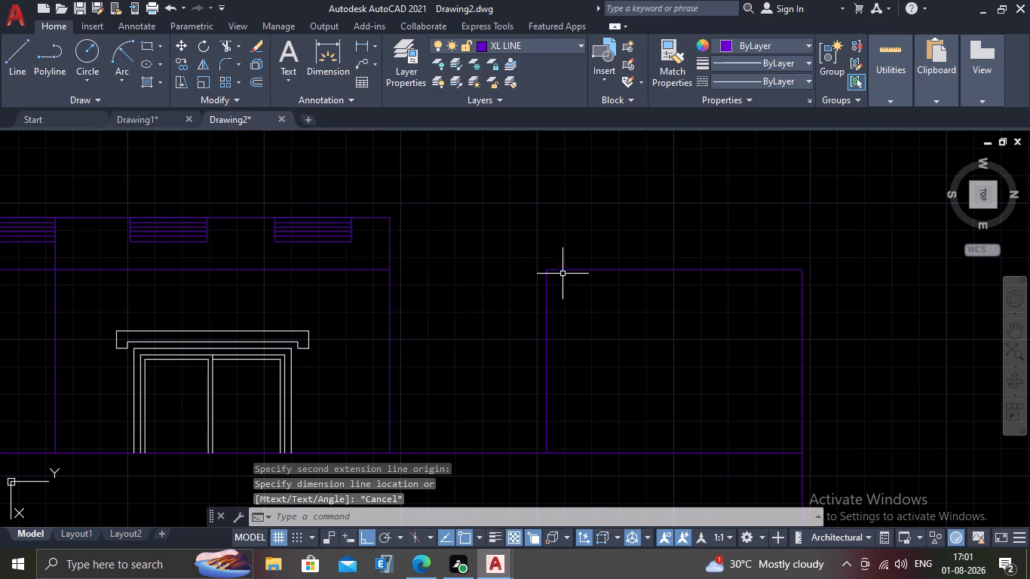
# Offset the top edge of the far-right block 2' downward inside the block.
pyautogui.scroll(-1, 575, 290)
pyautogui.moveTo(582, 295); pyautogui.dragTo(541, 301, button='middle')
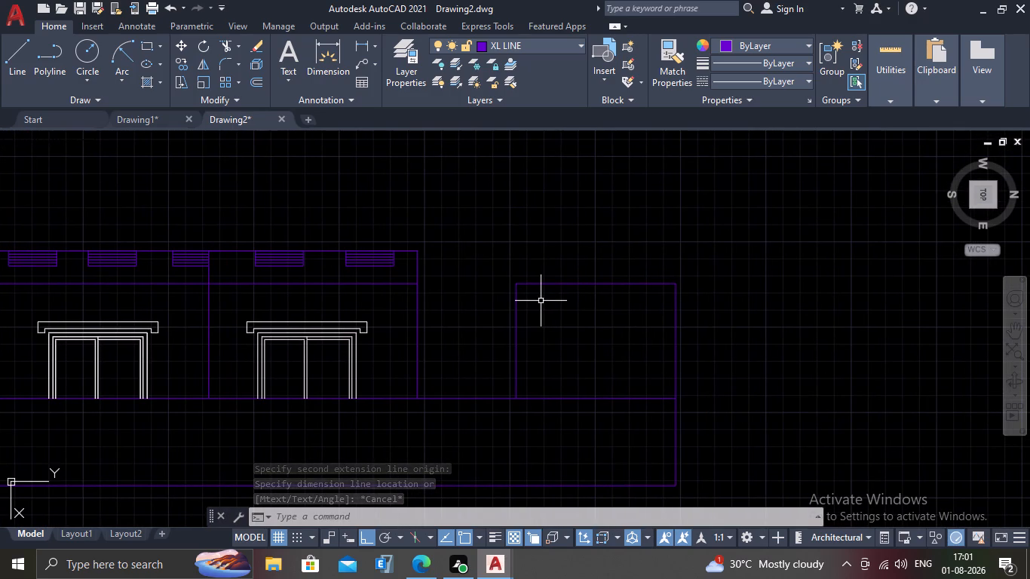
pyautogui.press('o')
pyautogui.press('Return')
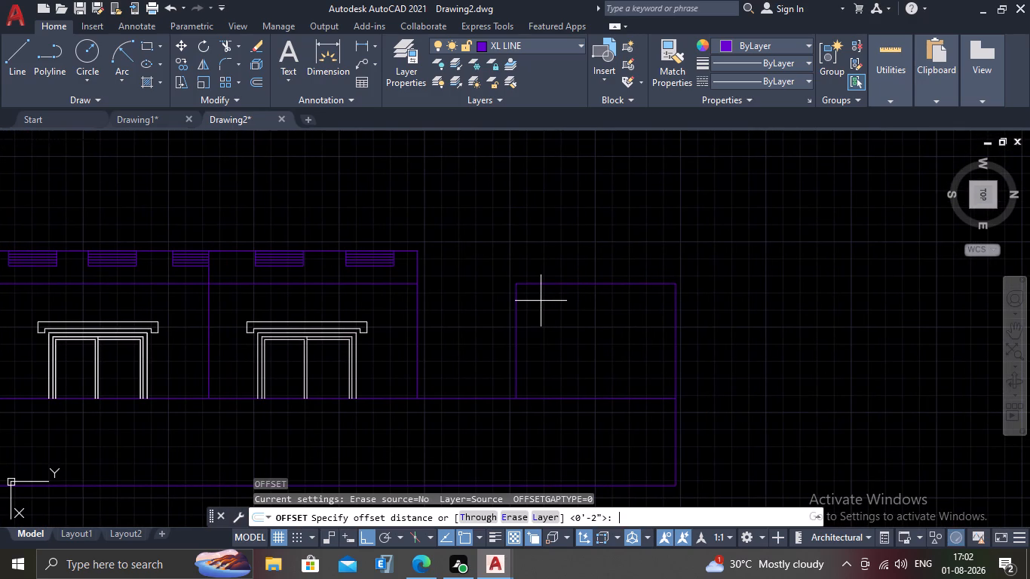
pyautogui.write("2'")
pyautogui.press('Return')
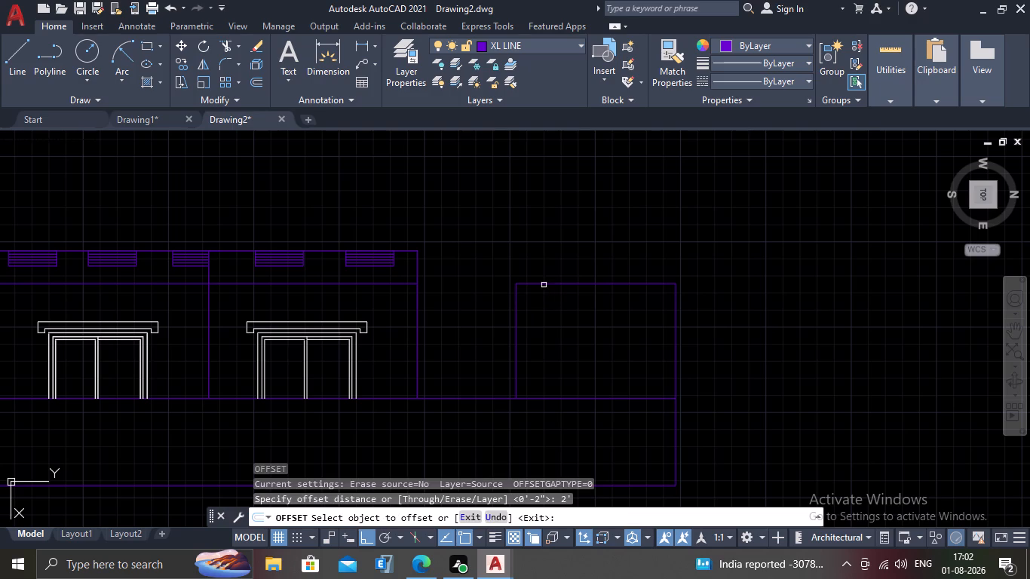
pyautogui.click(544, 284)
pyautogui.click(539, 322)
pyautogui.press('Escape')
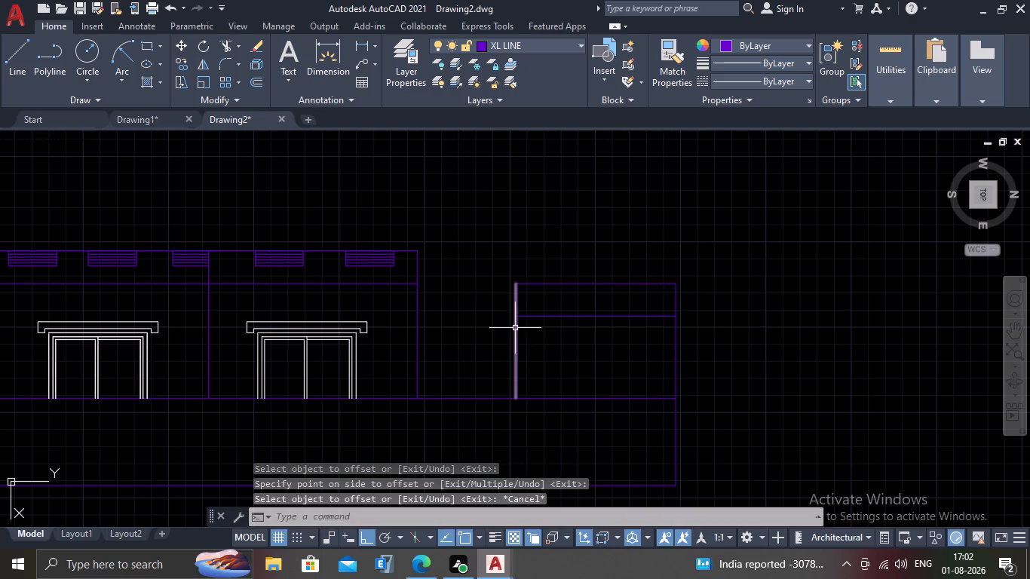
# Examine the whole elevation below the plan, including the left end of the long base rectangle.
pyautogui.scroll(-2, 515, 328)
pyautogui.scroll(-3, 477, 375)
pyautogui.scroll(2, 476, 377)
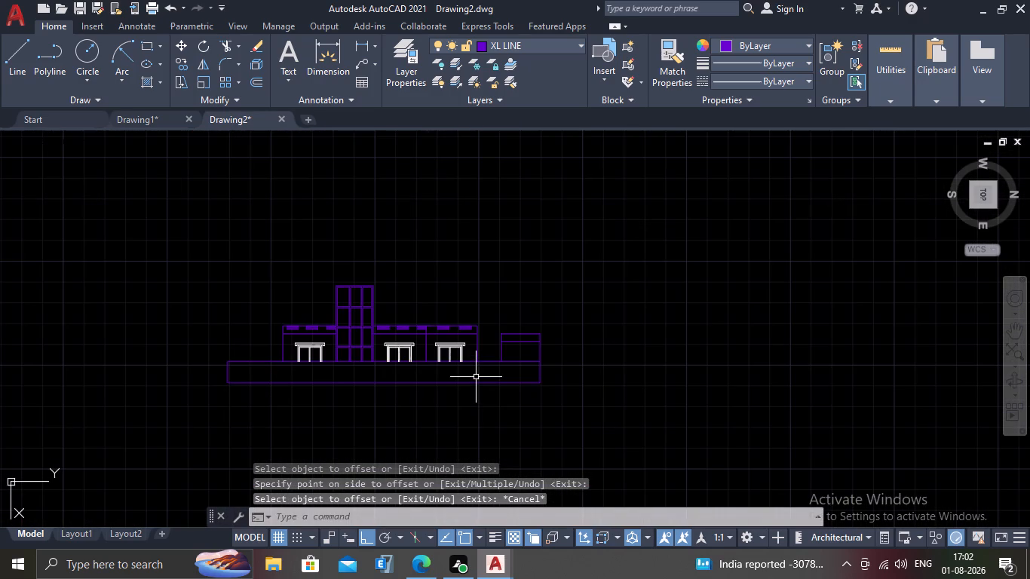
pyautogui.scroll(-2, 476, 377)
pyautogui.scroll(1, 504, 274)
pyautogui.moveTo(476, 409); pyautogui.dragTo(473, 360, button='middle')
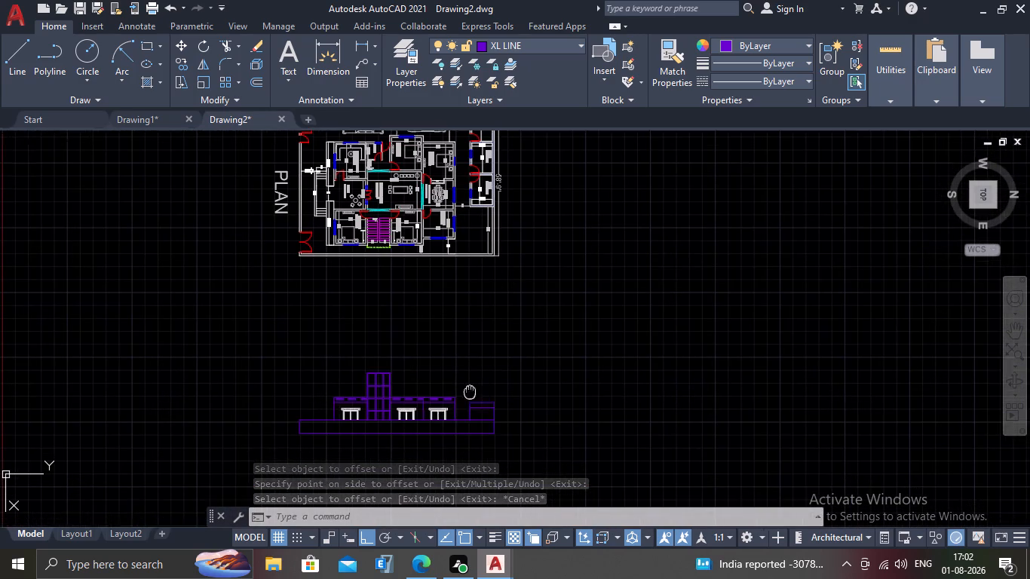
pyautogui.moveTo(473, 360); pyautogui.dragTo(477, 346, button='middle')
pyautogui.scroll(1, 444, 414)
pyautogui.moveTo(277, 358); pyautogui.dragTo(315, 350, button='middle')
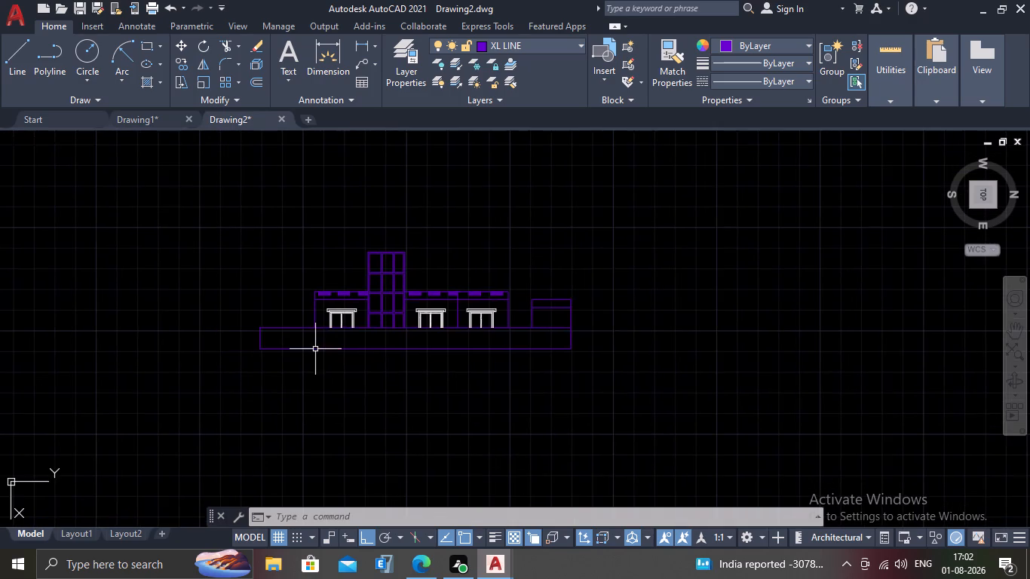
pyautogui.scroll(-1, 308, 349)
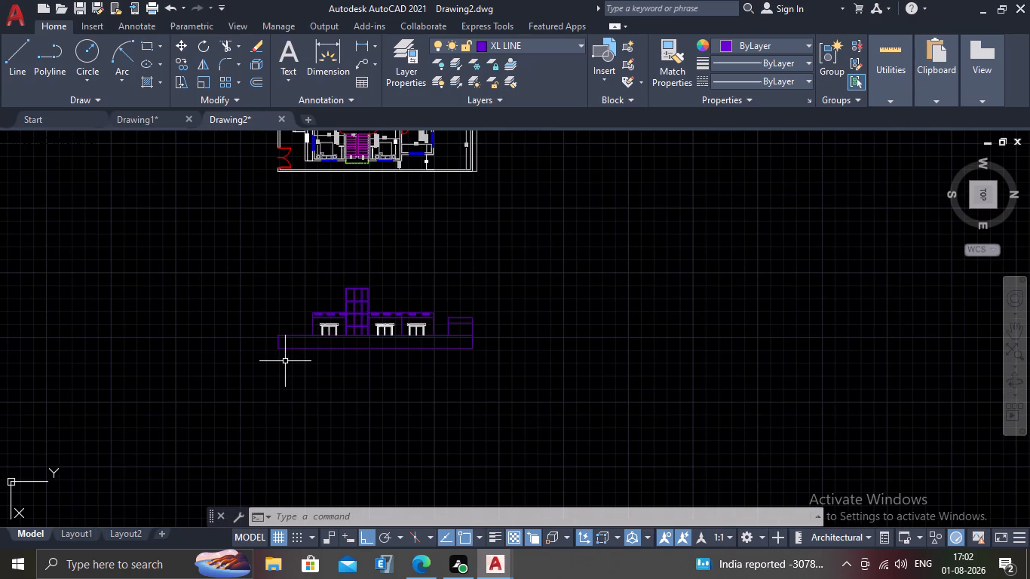
pyautogui.scroll(-1, 284, 360)
pyautogui.scroll(2, 288, 370)
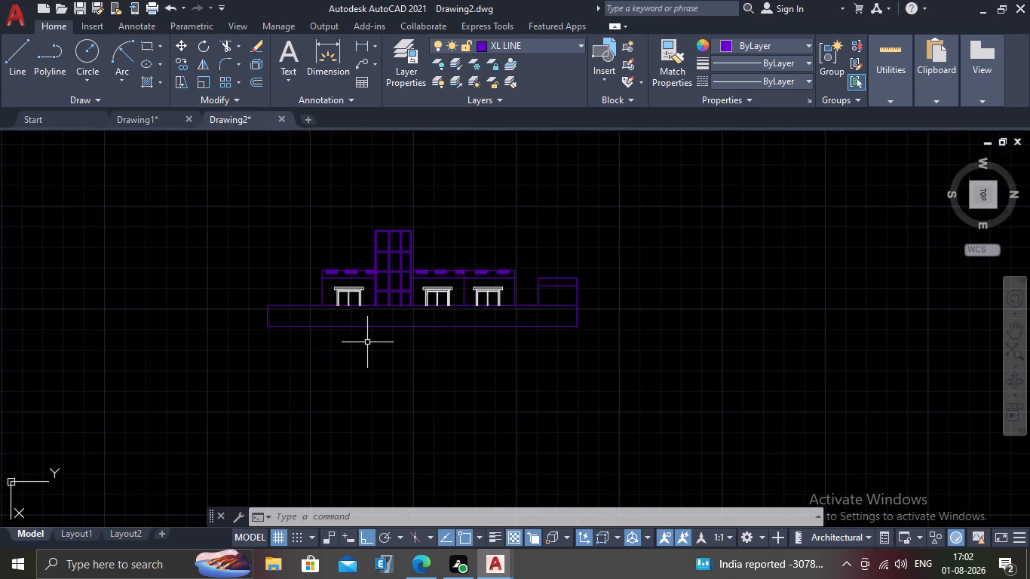
pyautogui.scroll(2, 367, 342)
pyautogui.moveTo(347, 343); pyautogui.dragTo(382, 332, button='middle')
pyautogui.scroll(-2, 378, 331)
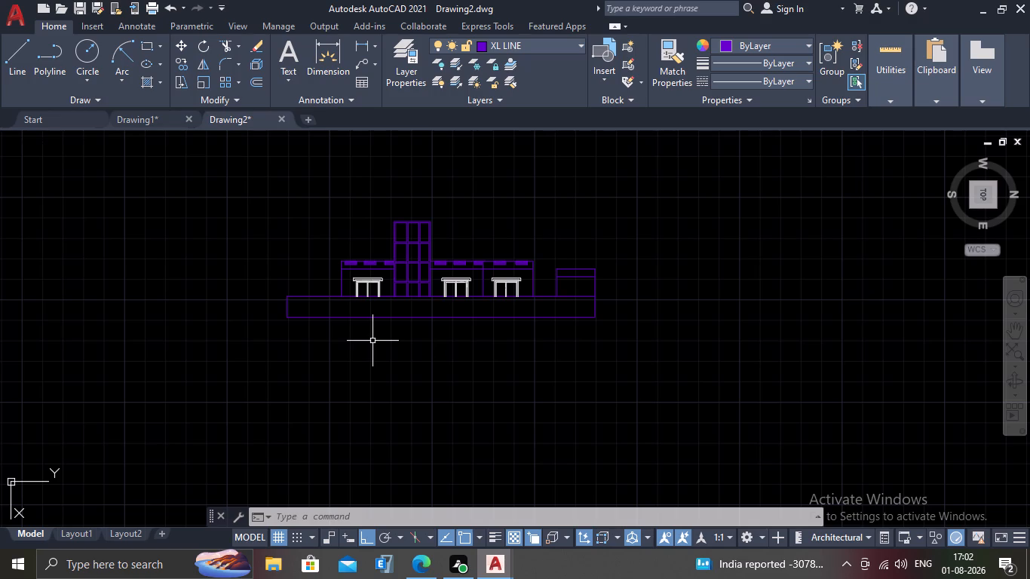
pyautogui.scroll(2, 372, 341)
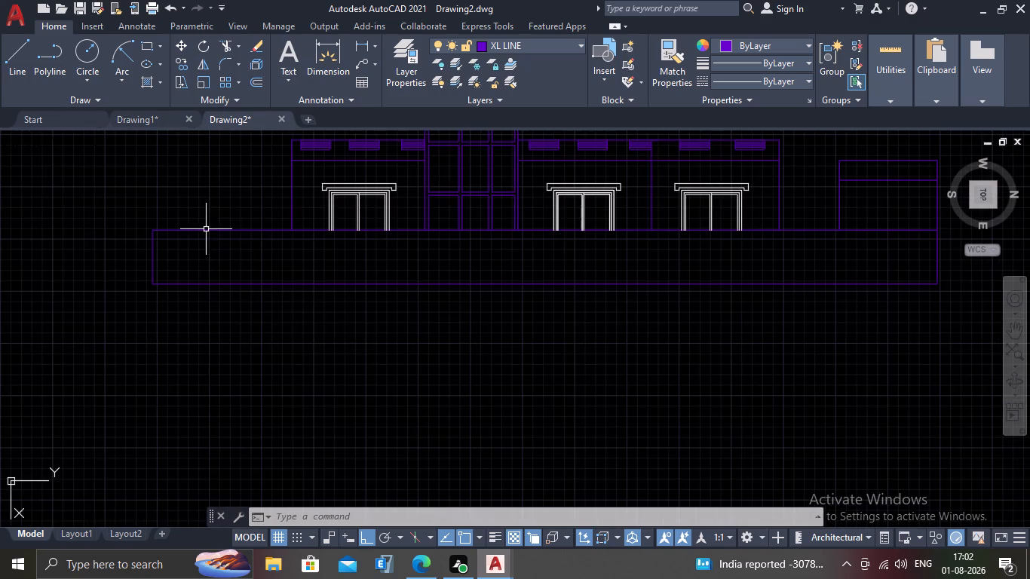
pyautogui.moveTo(205, 229); pyautogui.dragTo(272, 281, button='middle')
pyautogui.scroll(2, 243, 302)
pyautogui.scroll(-1, 243, 302)
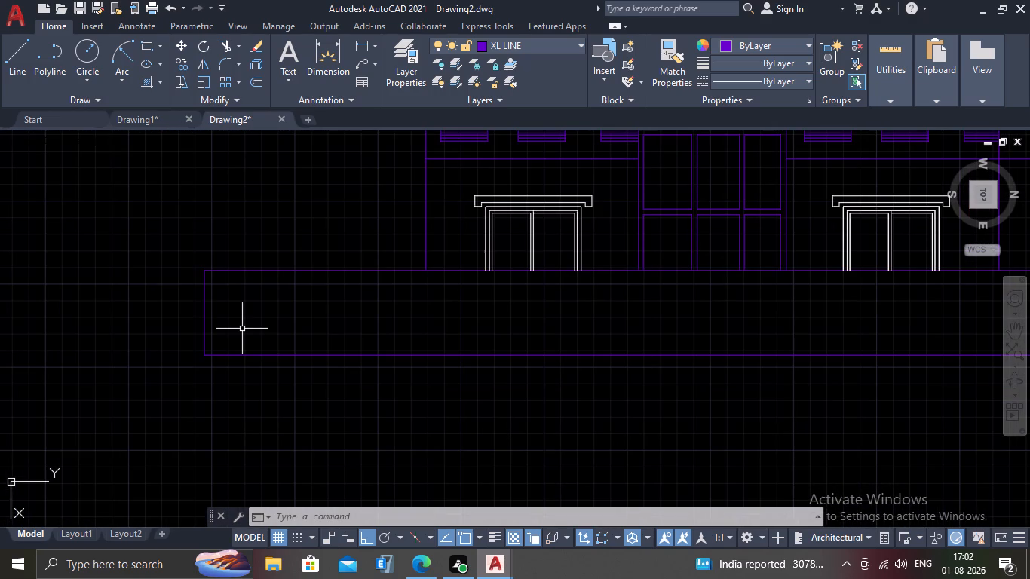
pyautogui.scroll(1, 222, 297)
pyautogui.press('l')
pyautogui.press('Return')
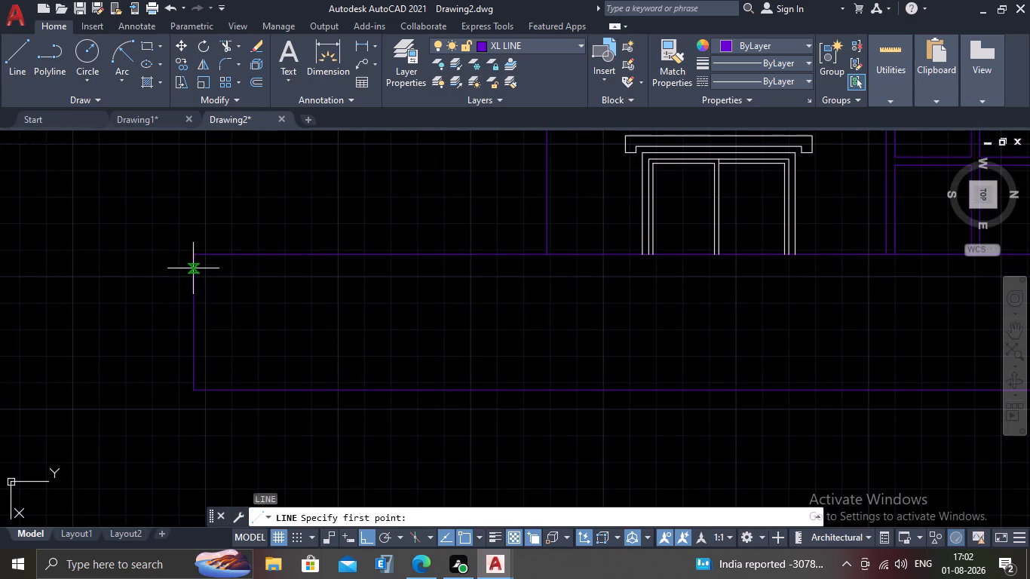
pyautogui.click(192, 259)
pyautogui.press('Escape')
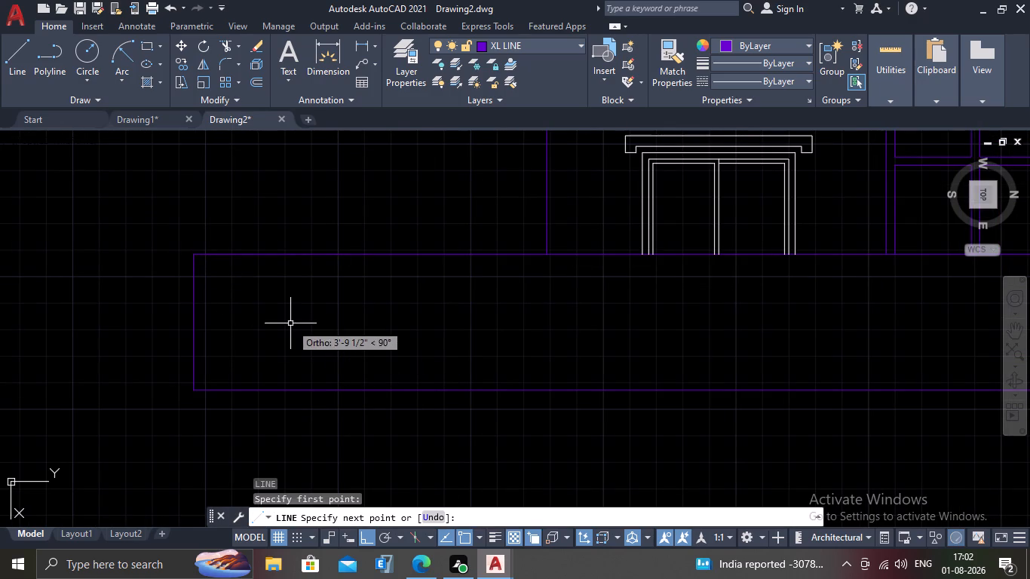
# On the wall layer with Ortho off, draw a downward diagonal line from the base rectangle's top-left corner and a horizontal segment about 4'-3" long.
pyautogui.click(556, 53)
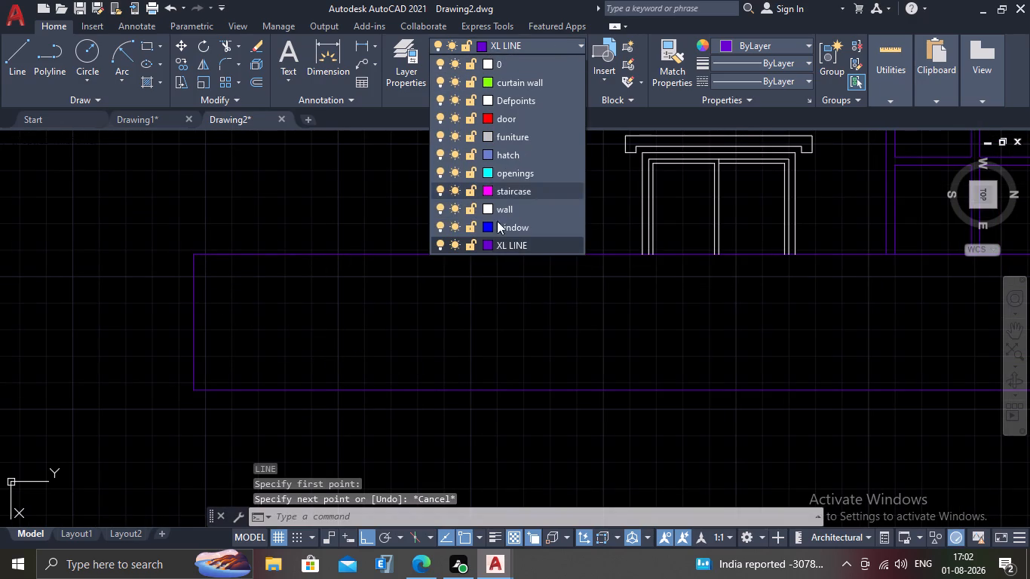
pyautogui.click(517, 204)
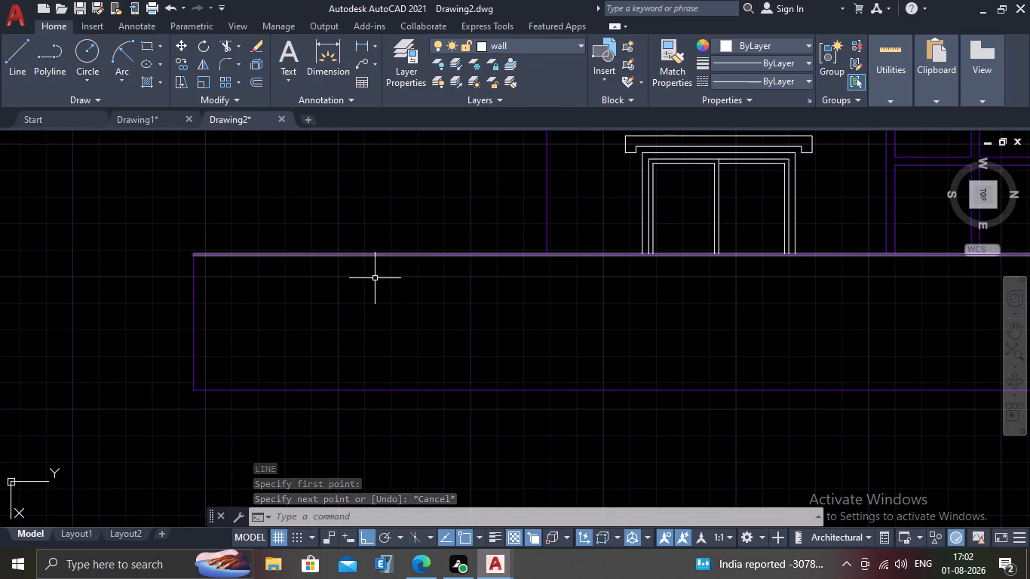
pyautogui.press('l')
pyautogui.press('Return')
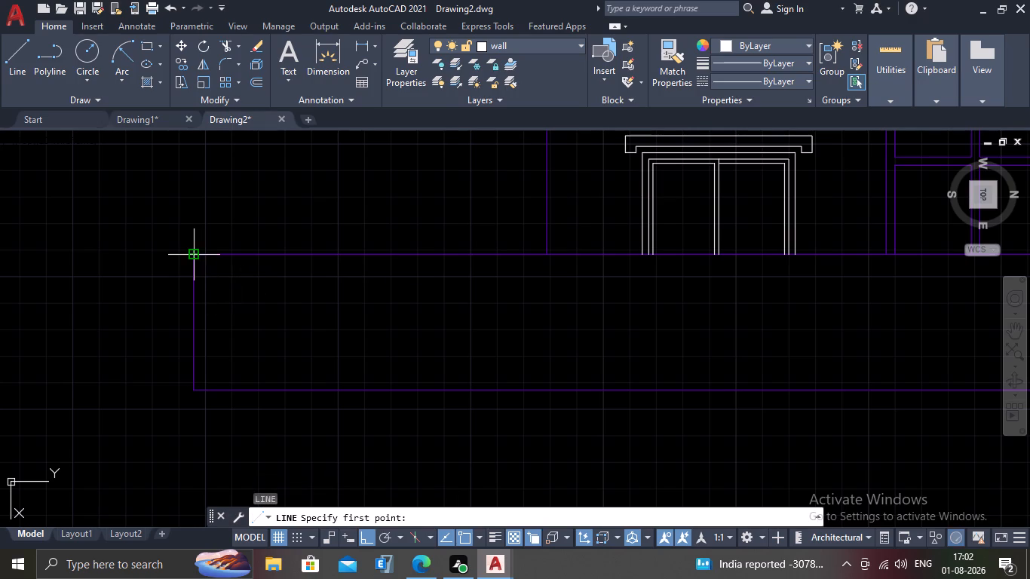
pyautogui.click(191, 257)
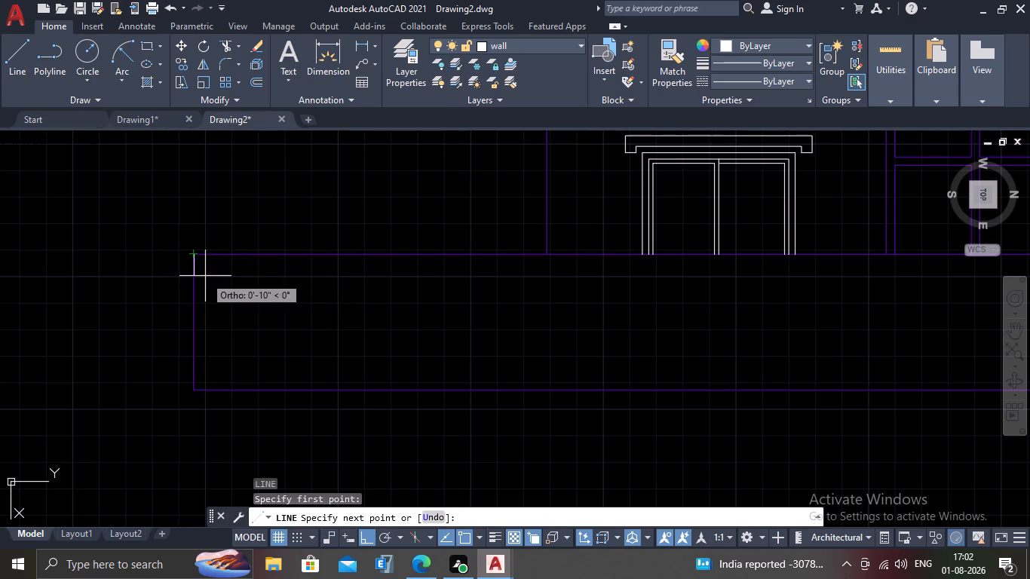
pyautogui.click(363, 542)
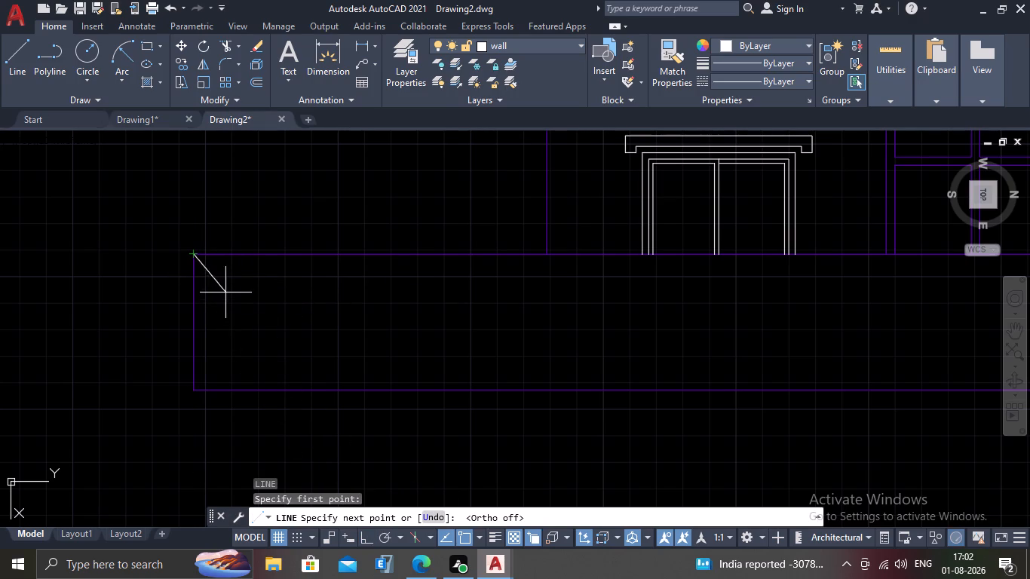
pyautogui.click(228, 289)
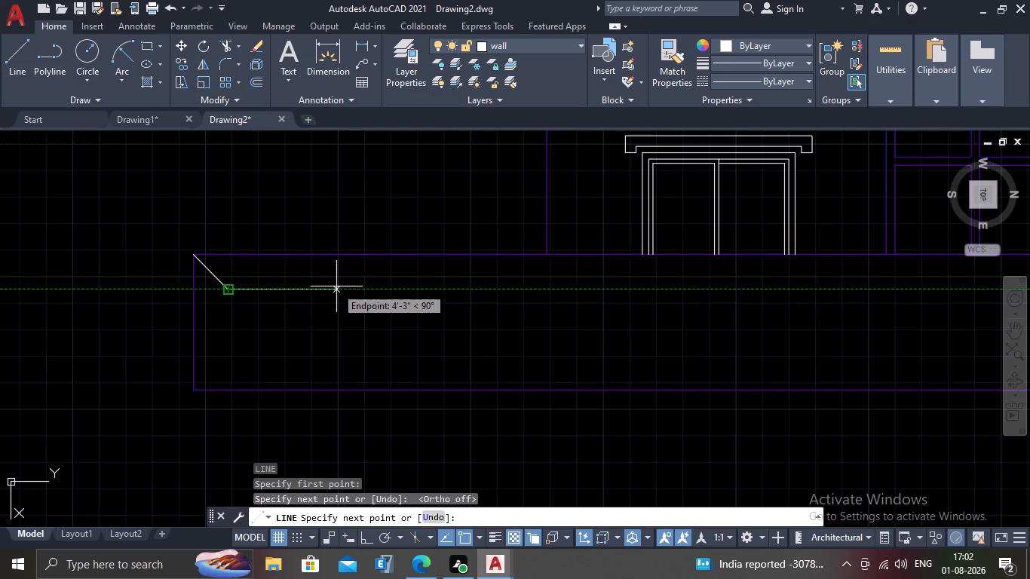
pyautogui.click(336, 289)
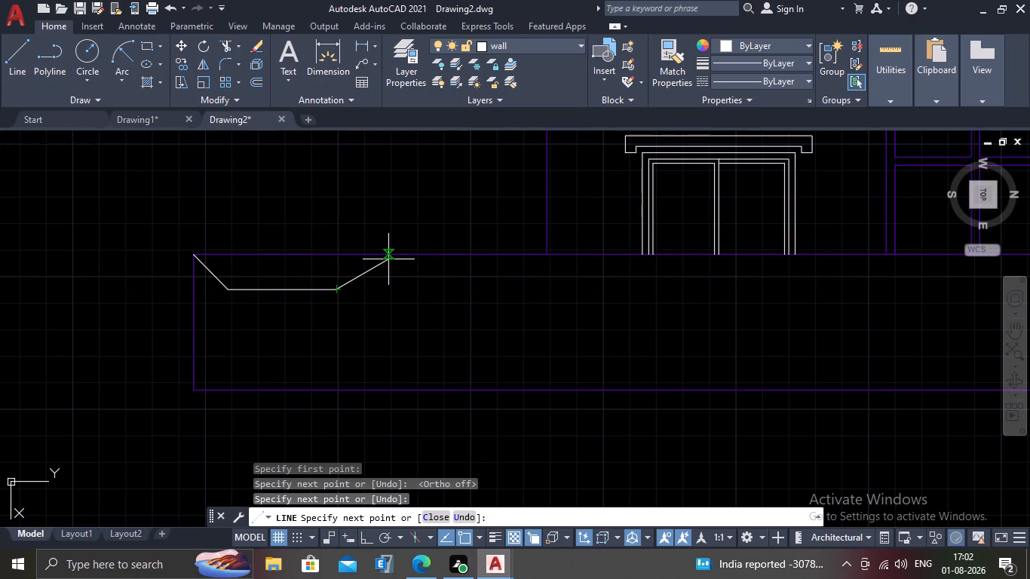
pyautogui.press('Escape')
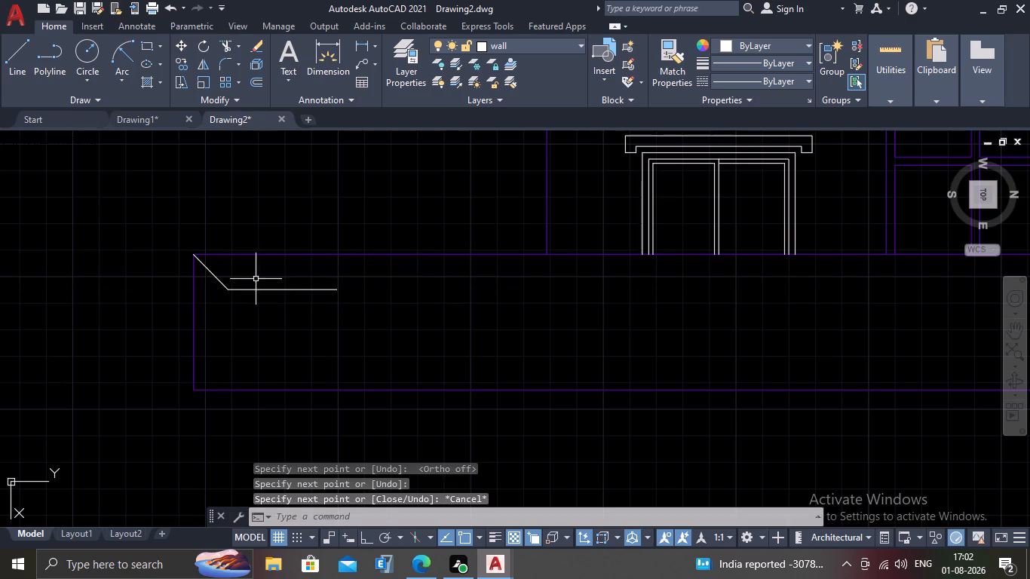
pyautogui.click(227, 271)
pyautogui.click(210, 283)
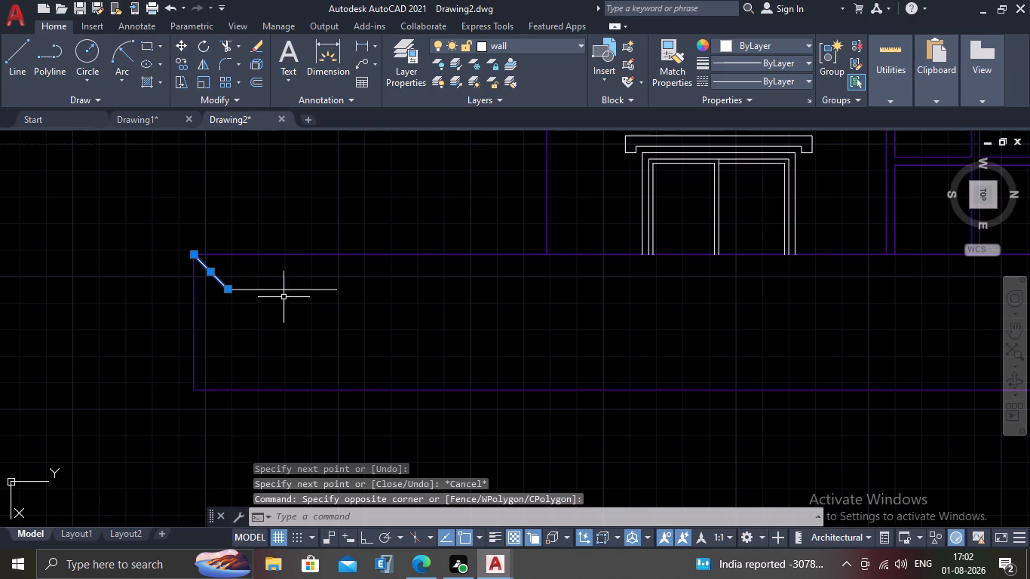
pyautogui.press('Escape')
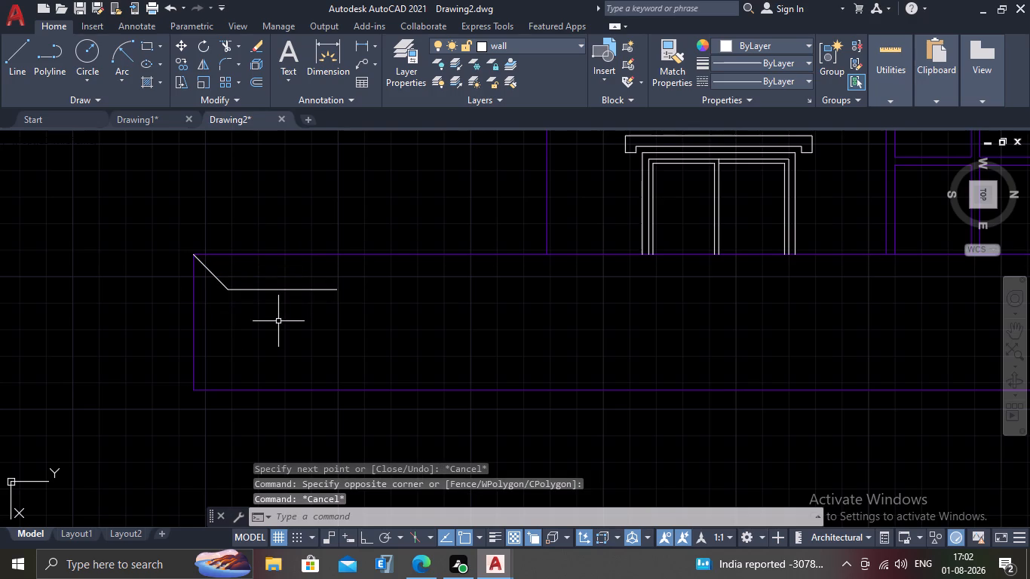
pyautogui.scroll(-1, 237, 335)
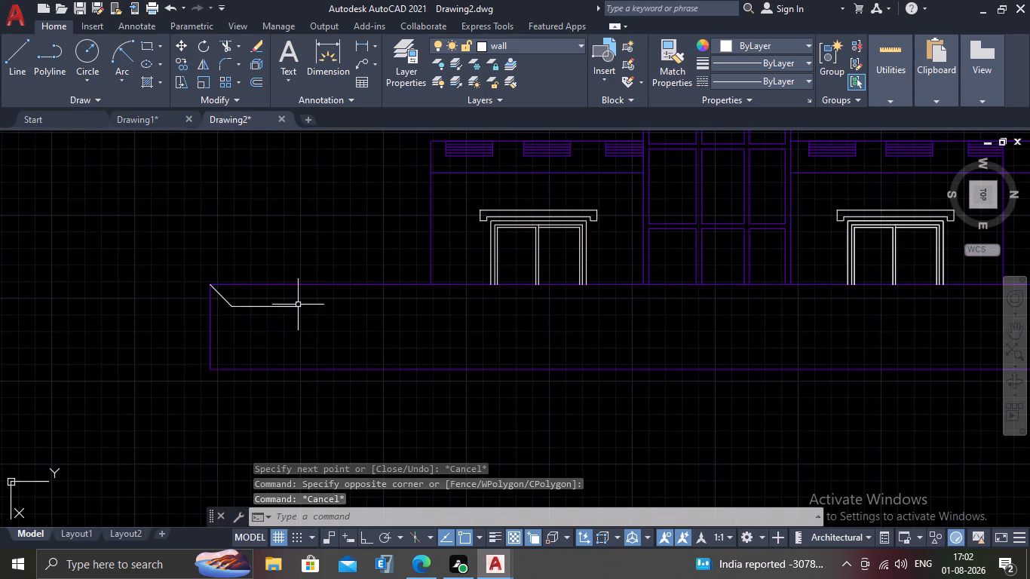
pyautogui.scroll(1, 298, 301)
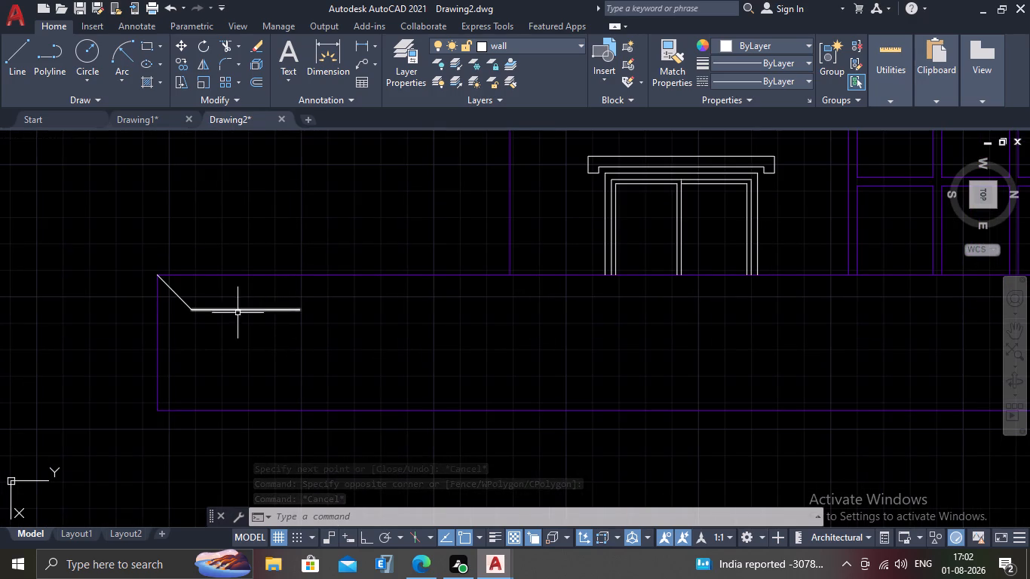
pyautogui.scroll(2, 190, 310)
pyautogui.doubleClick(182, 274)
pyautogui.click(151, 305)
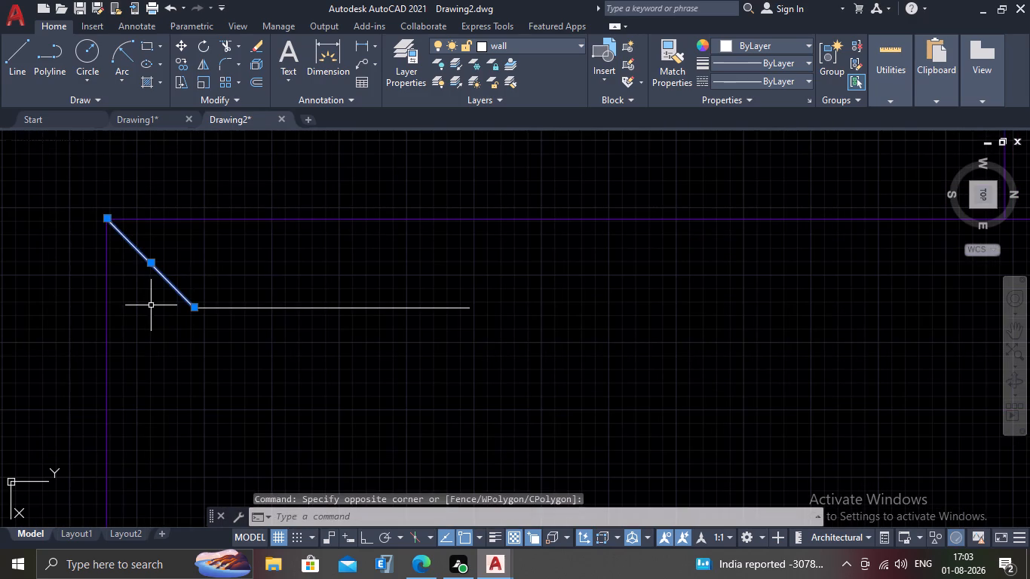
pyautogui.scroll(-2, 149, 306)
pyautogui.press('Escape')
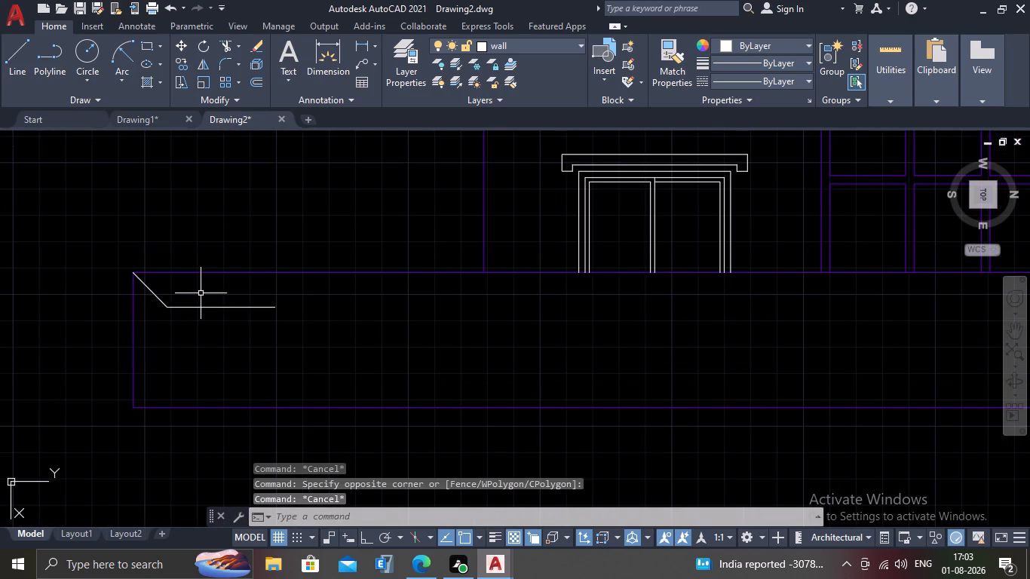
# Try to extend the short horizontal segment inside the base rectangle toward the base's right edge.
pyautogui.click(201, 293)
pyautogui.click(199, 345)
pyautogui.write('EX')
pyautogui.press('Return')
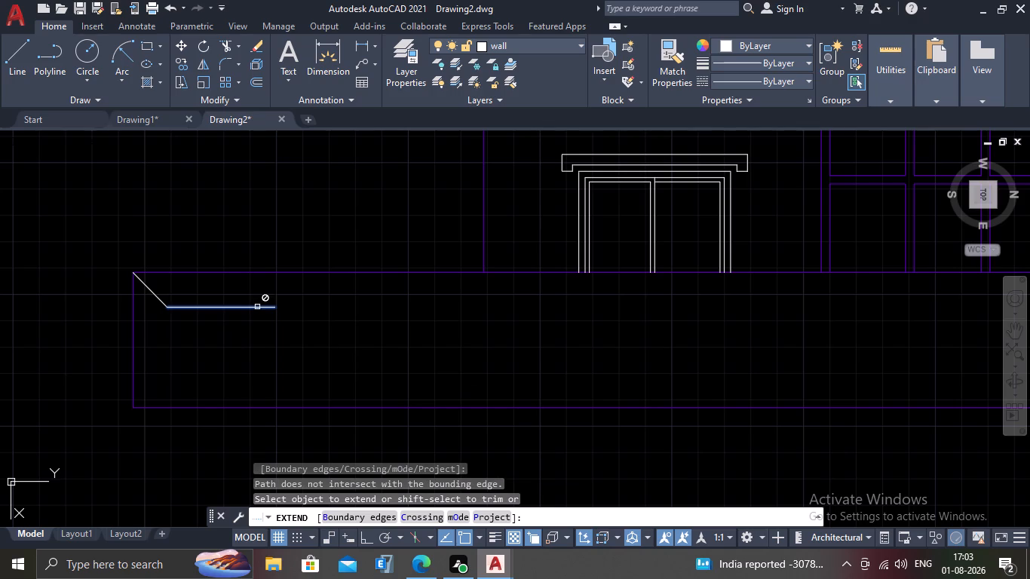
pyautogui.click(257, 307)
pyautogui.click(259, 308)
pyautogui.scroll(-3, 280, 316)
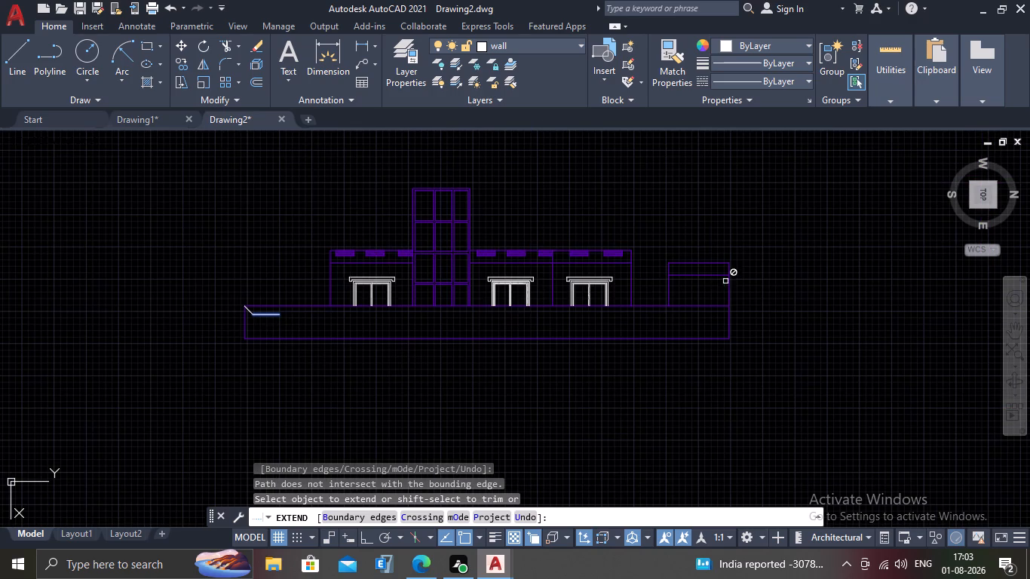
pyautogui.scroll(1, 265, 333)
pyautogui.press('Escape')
# Delete the short horizontal segment that starts at the diagonal's lower end.
pyautogui.scroll(2, 268, 312)
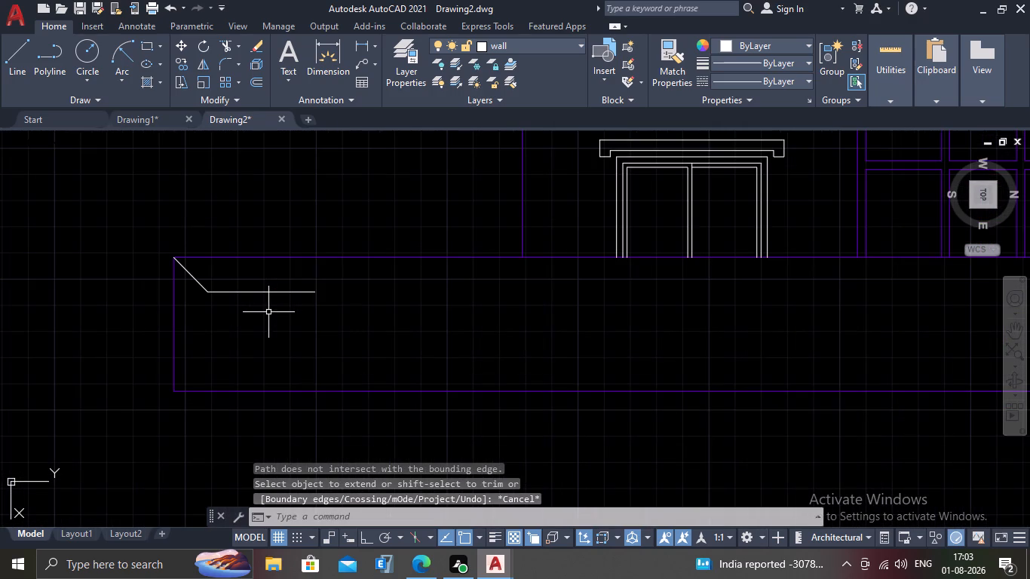
pyautogui.click(275, 274)
pyautogui.click(269, 299)
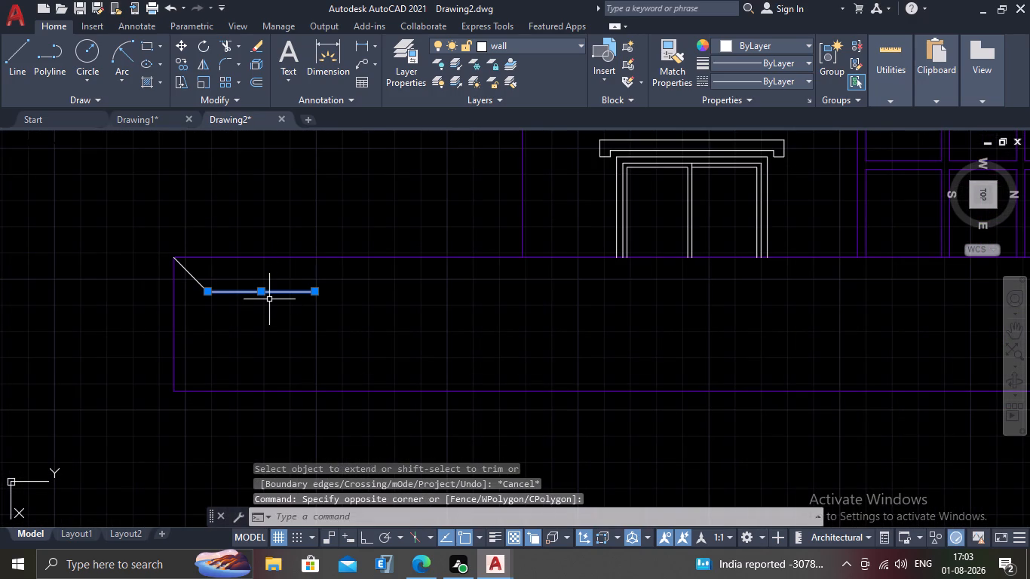
pyautogui.press('Delete')
# With Ortho on, draw a horizontal line from the diagonal's lower end to just short of the base rectangle's right edge.
pyautogui.press('l')
pyautogui.press('Return')
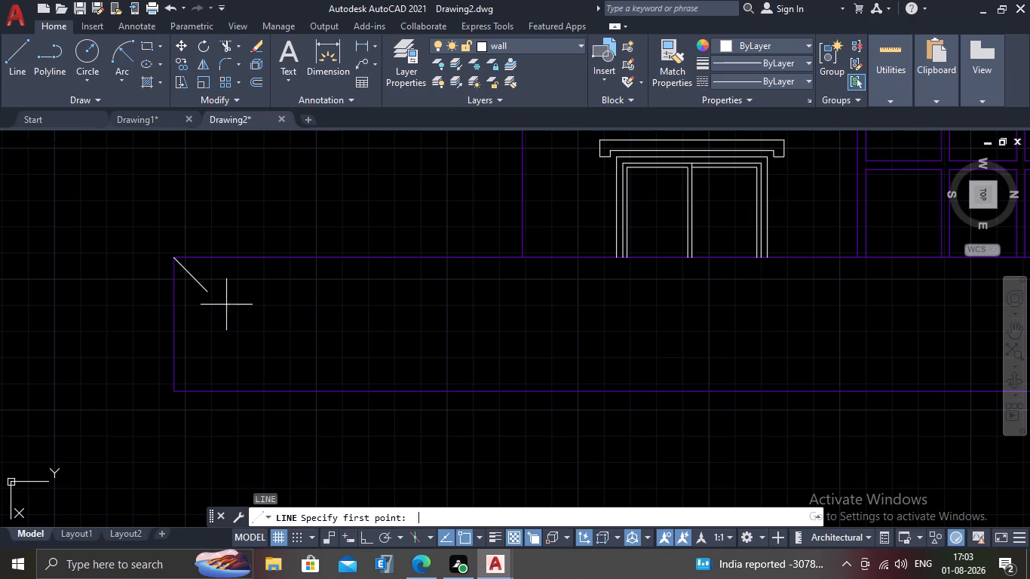
pyautogui.click(210, 289)
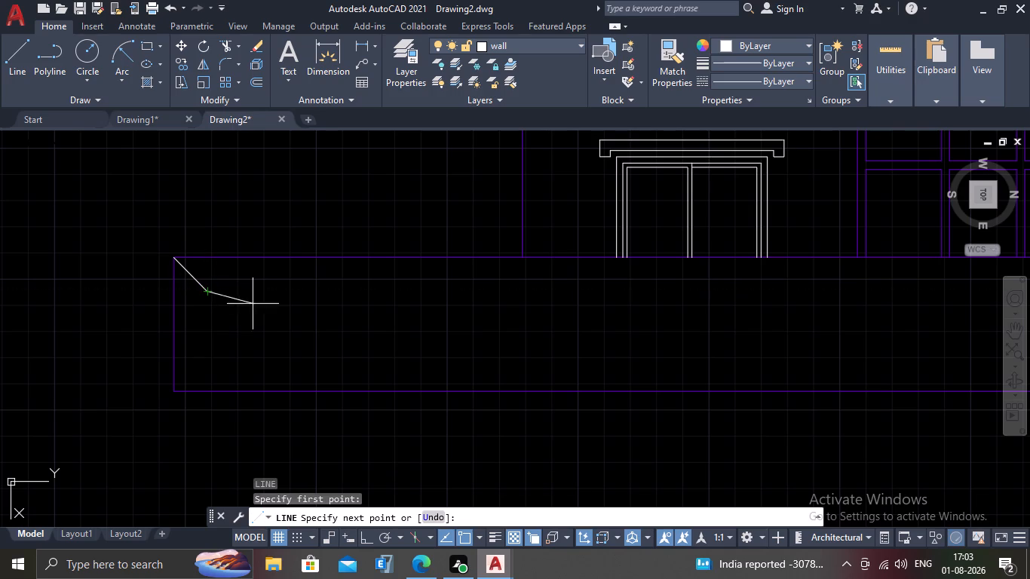
pyautogui.scroll(-3, 259, 306)
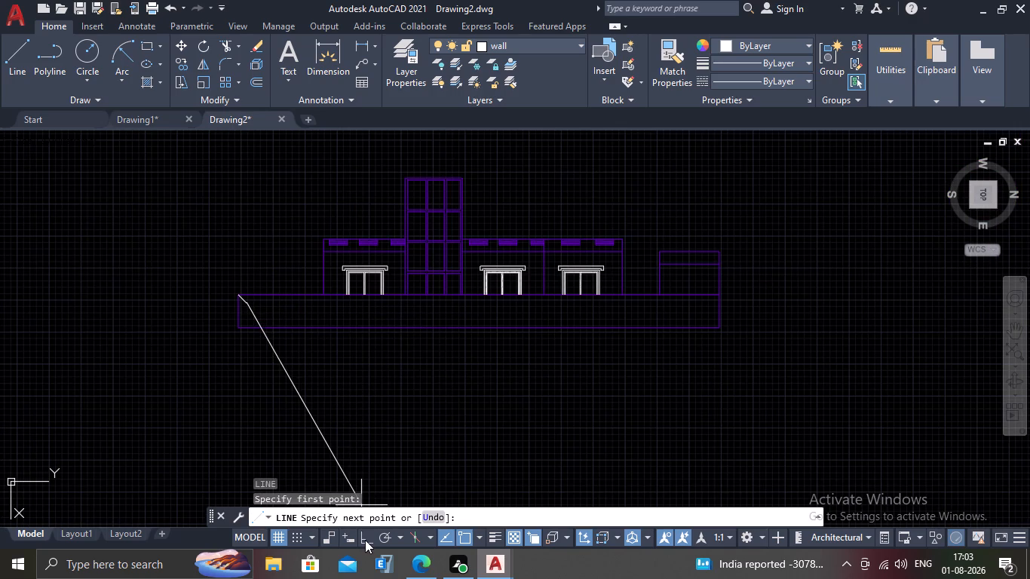
pyautogui.click(365, 541)
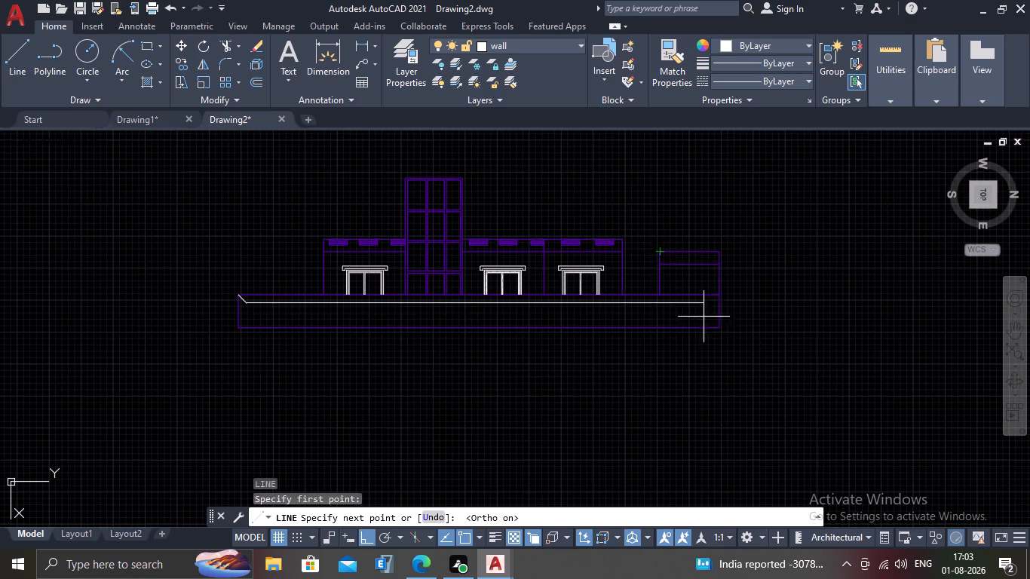
pyautogui.scroll(3, 697, 330)
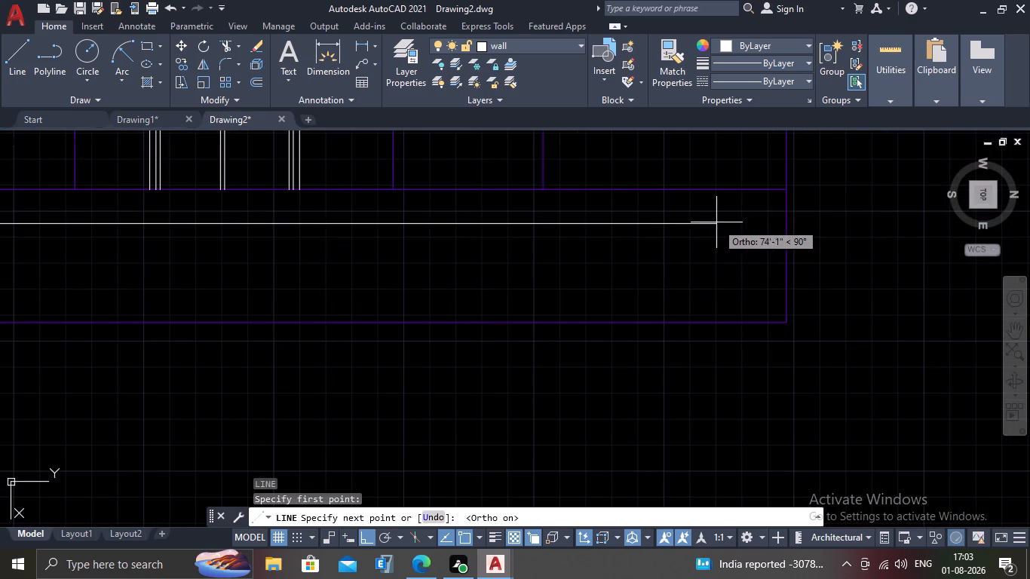
pyautogui.click(741, 222)
pyautogui.press('Escape')
# Copy the diagonal line about 79'-5" horizontally from the base's left end to just outside its right edge.
pyautogui.scroll(-1, 697, 307)
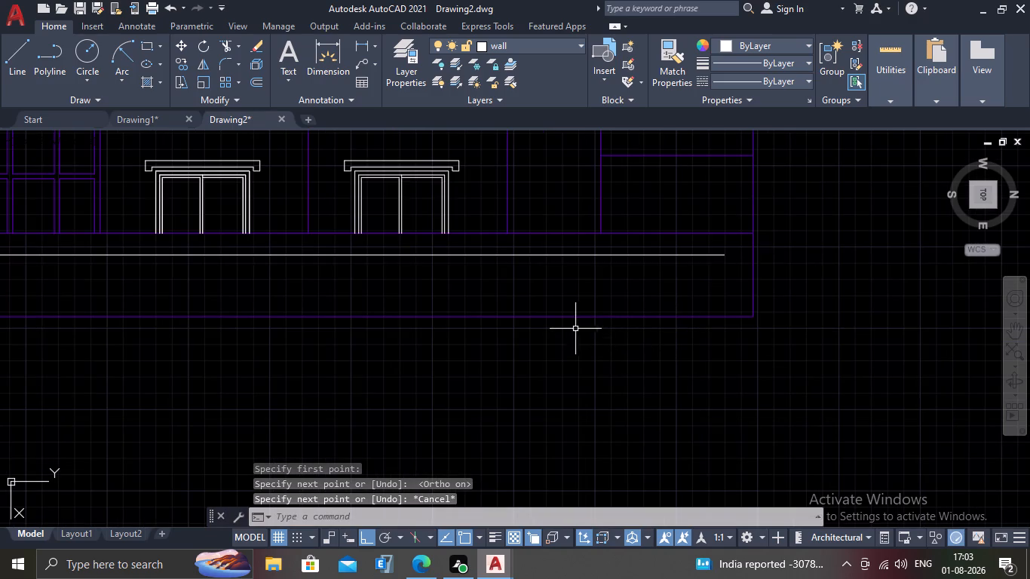
pyautogui.scroll(-1, 375, 322)
pyautogui.moveTo(329, 291); pyautogui.dragTo(510, 289, button='middle')
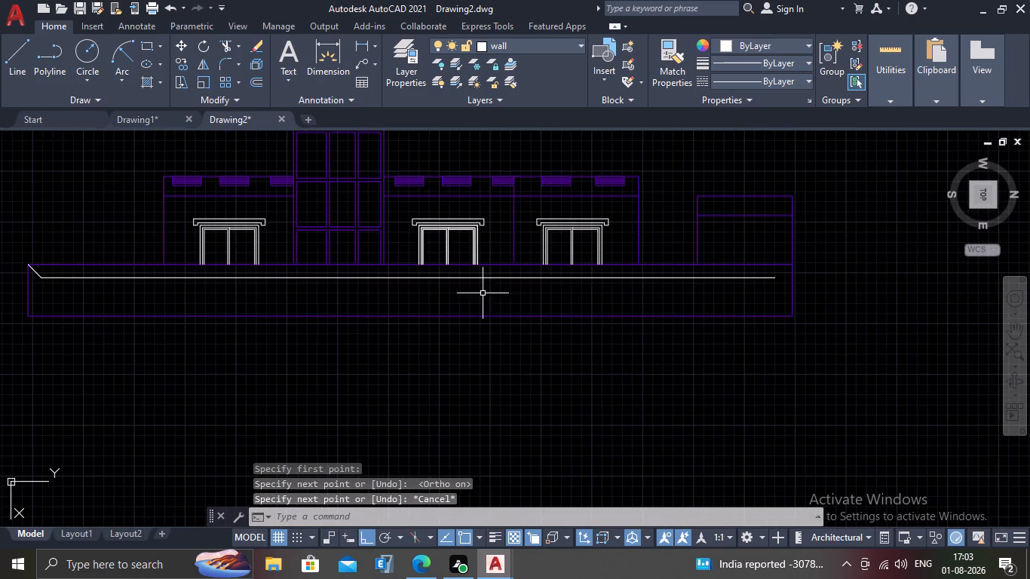
pyautogui.scroll(2, 0, 298)
pyautogui.click(91, 222)
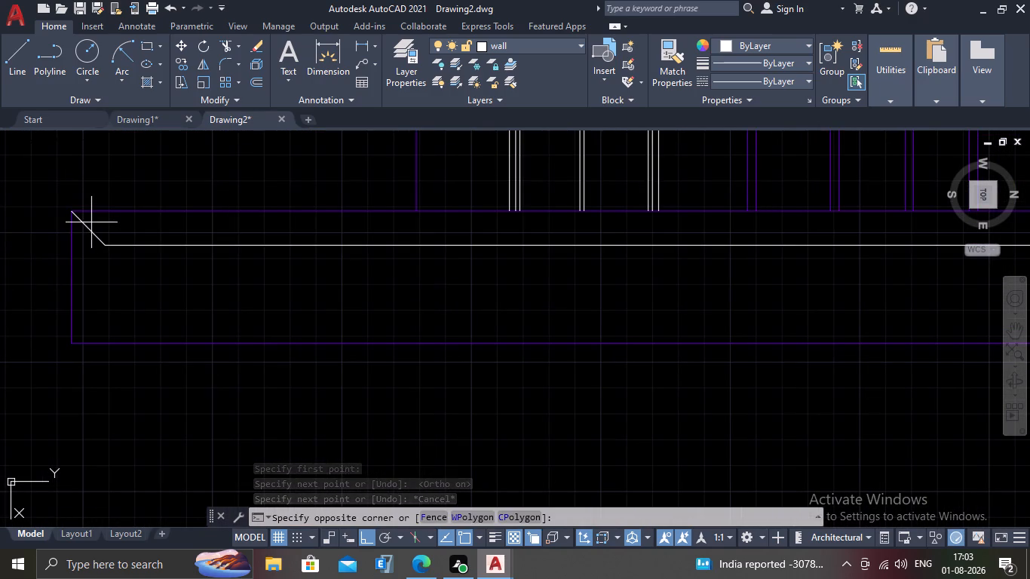
pyautogui.click(80, 241)
pyautogui.moveTo(80, 243); pyautogui.dragTo(263, 274, button='middle')
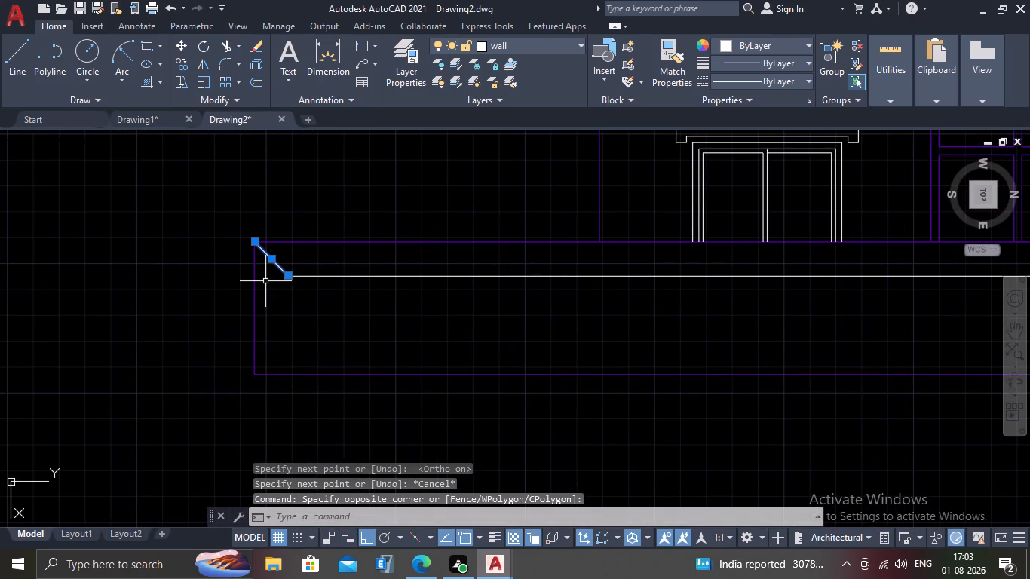
pyautogui.write('CO')
pyautogui.press('Return')
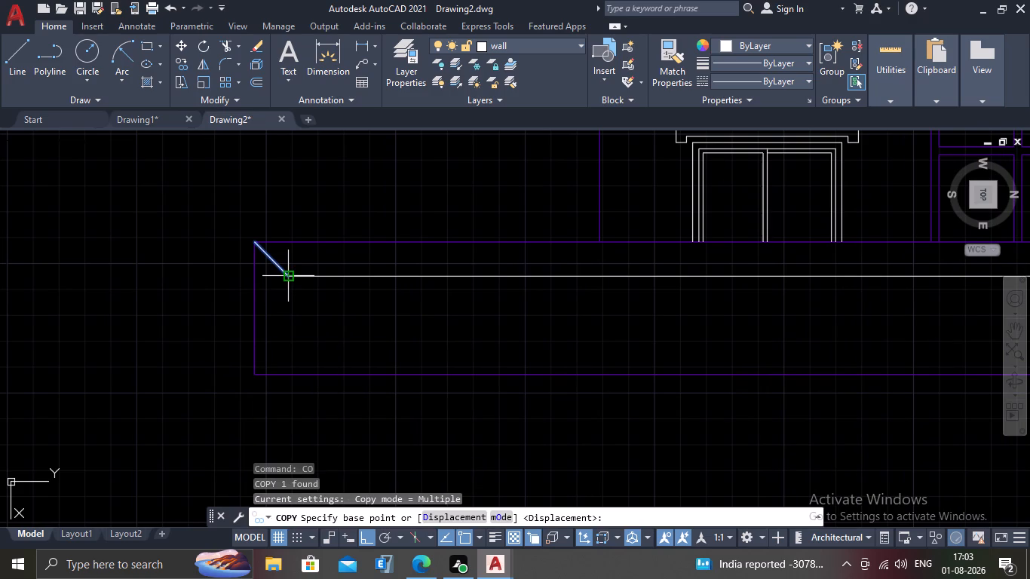
pyautogui.click(286, 275)
pyautogui.scroll(-2, 238, 278)
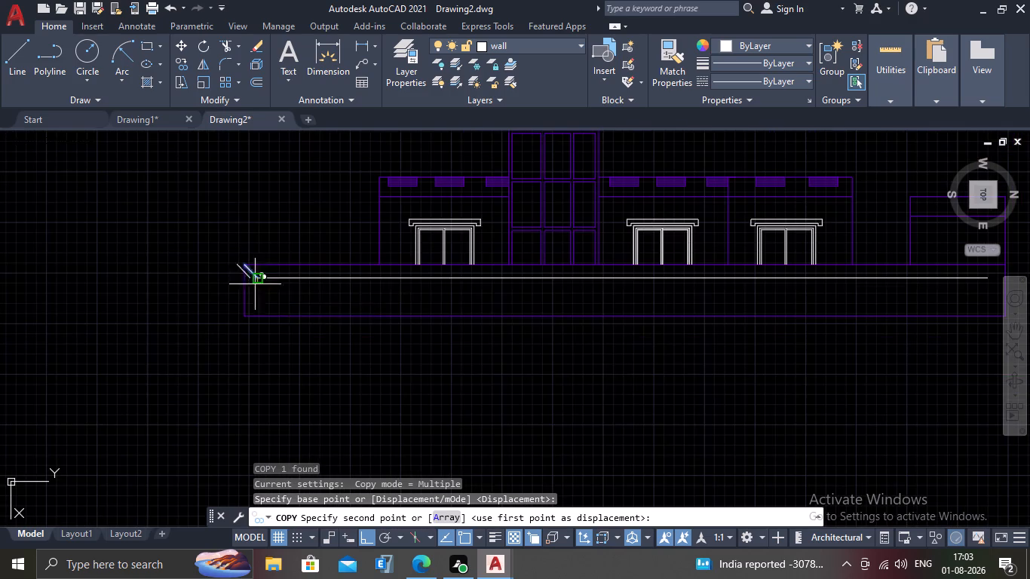
pyautogui.moveTo(687, 299); pyautogui.dragTo(315, 289, button='middle')
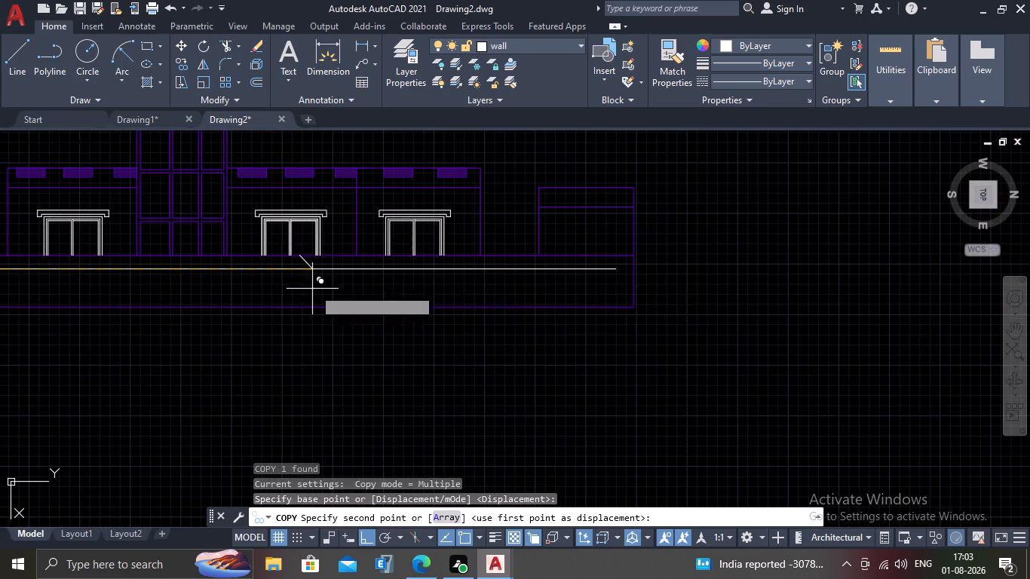
pyautogui.click(658, 278)
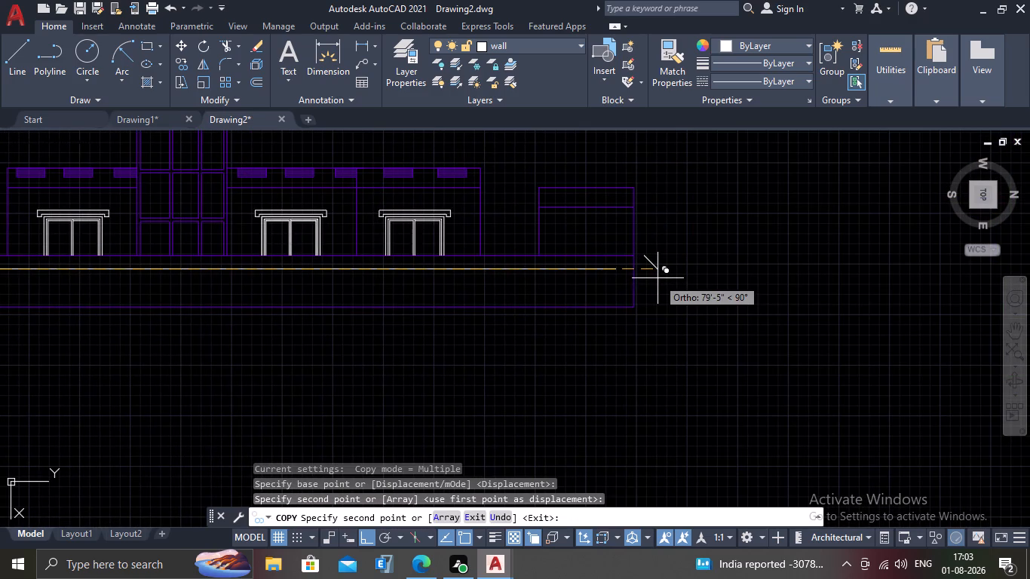
pyautogui.press('Escape')
# Mirror the copied diagonal about a vertical axis just beyond its lower end, keeping the source line.
pyautogui.scroll(2, 661, 269)
pyautogui.click(659, 213)
pyautogui.click(637, 302)
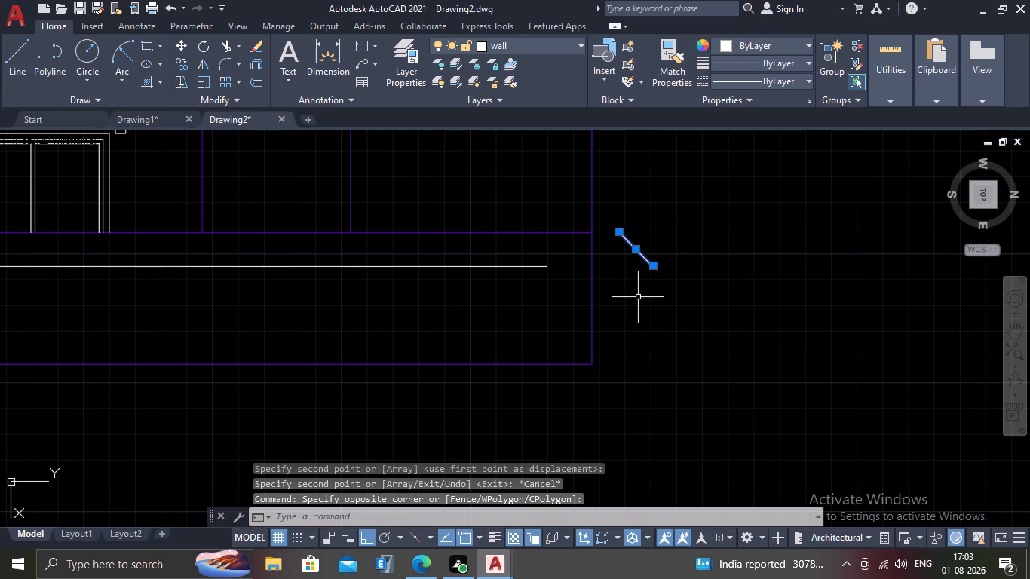
pyautogui.write('MI')
pyautogui.press('Return')
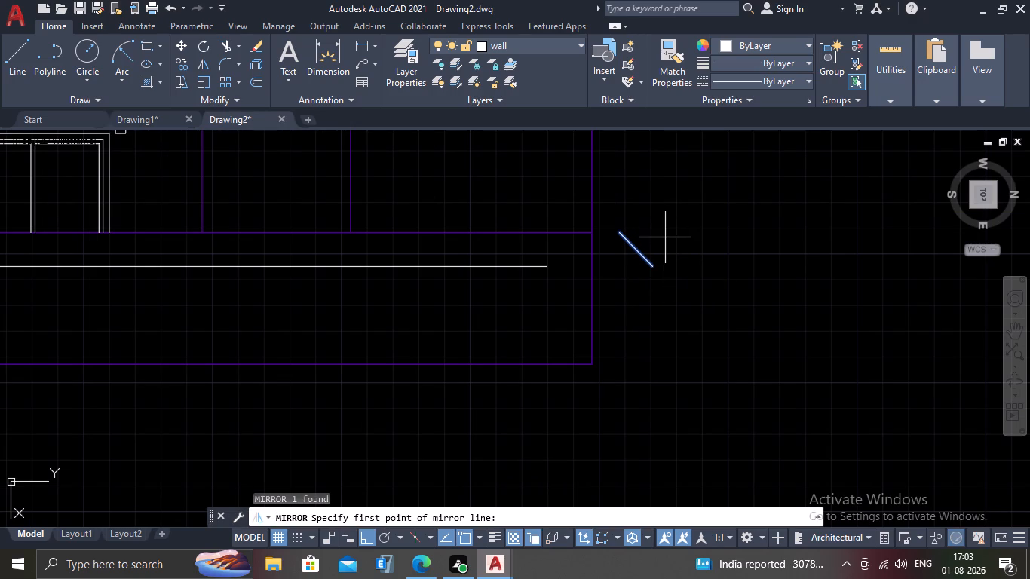
pyautogui.click(666, 230)
pyautogui.doubleClick(677, 330)
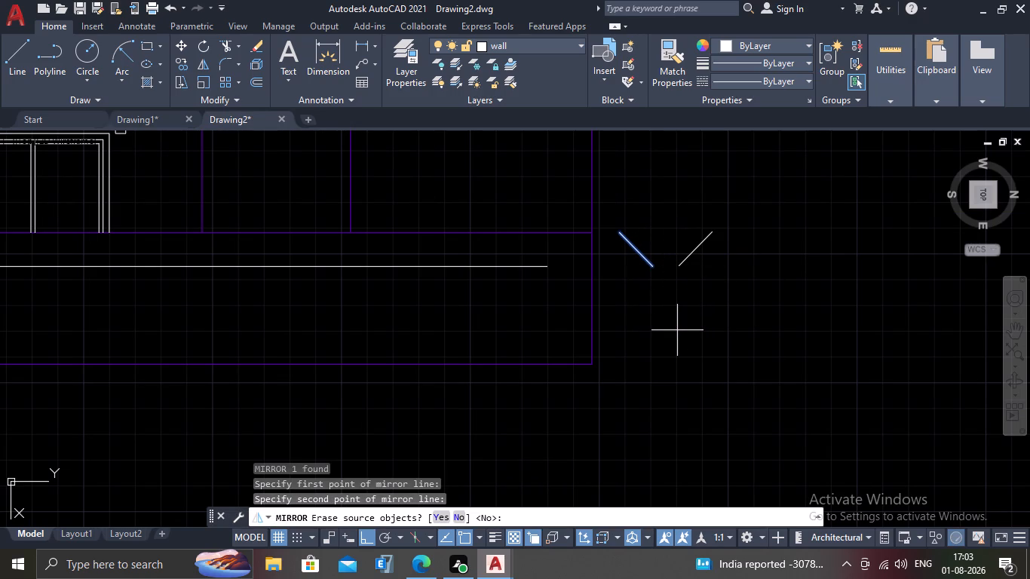
pyautogui.press('n')
pyautogui.press('Return')
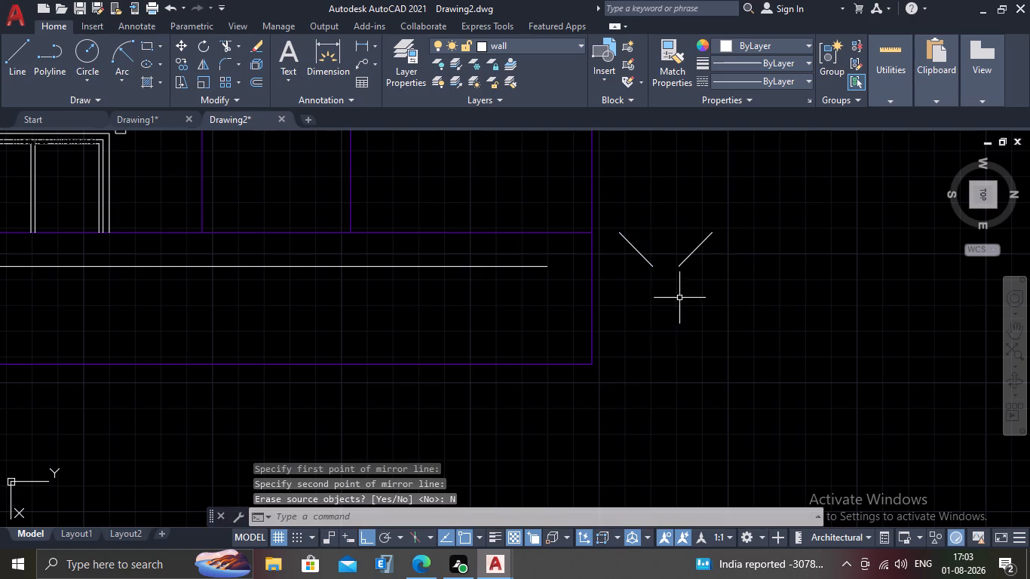
# Move the mirrored diagonal by its upper end onto the base rectangle's top-right corner.
pyautogui.click(713, 231)
pyautogui.press('m')
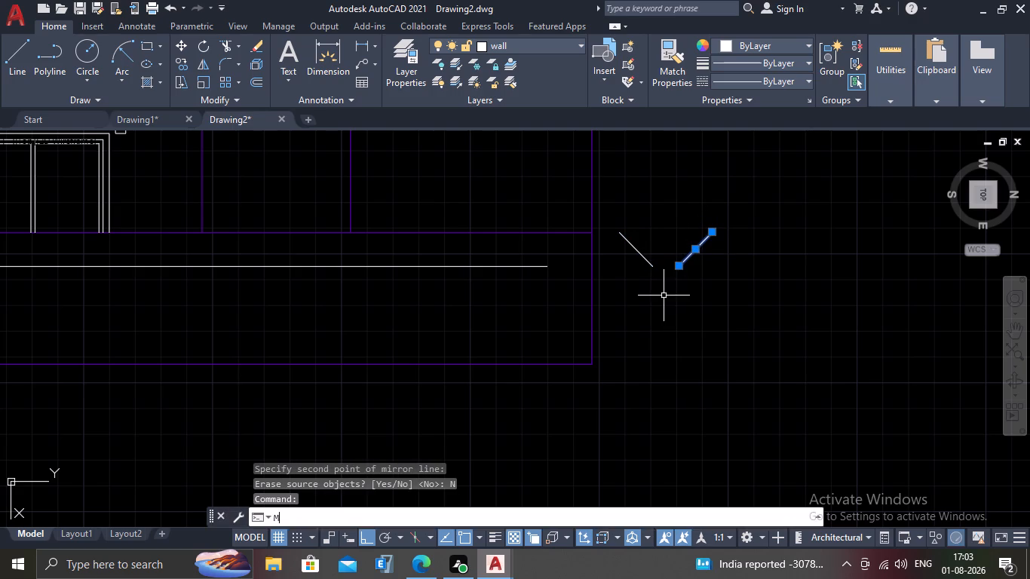
pyautogui.press('Return')
pyautogui.click(714, 230)
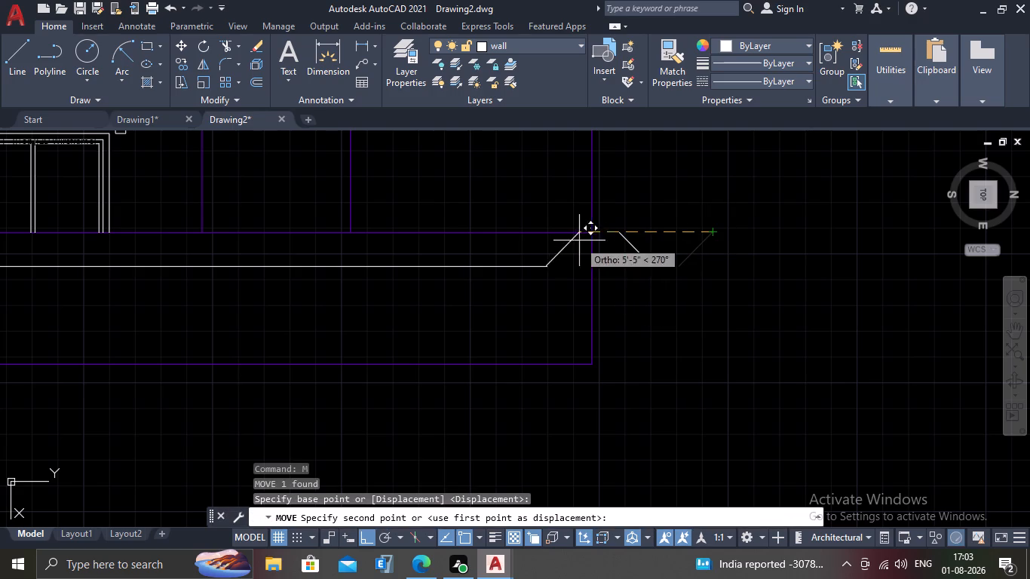
pyautogui.click(589, 231)
pyautogui.press('Escape')
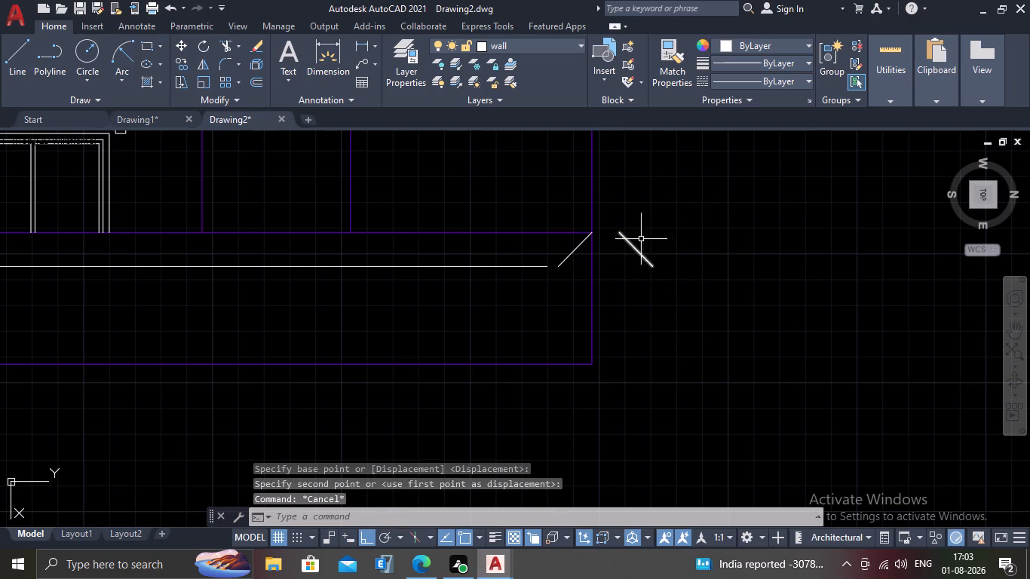
# Delete the unmirrored diagonal copy standing outside the base's right edge.
pyautogui.click(645, 237)
pyautogui.doubleClick(631, 264)
pyautogui.press('Delete')
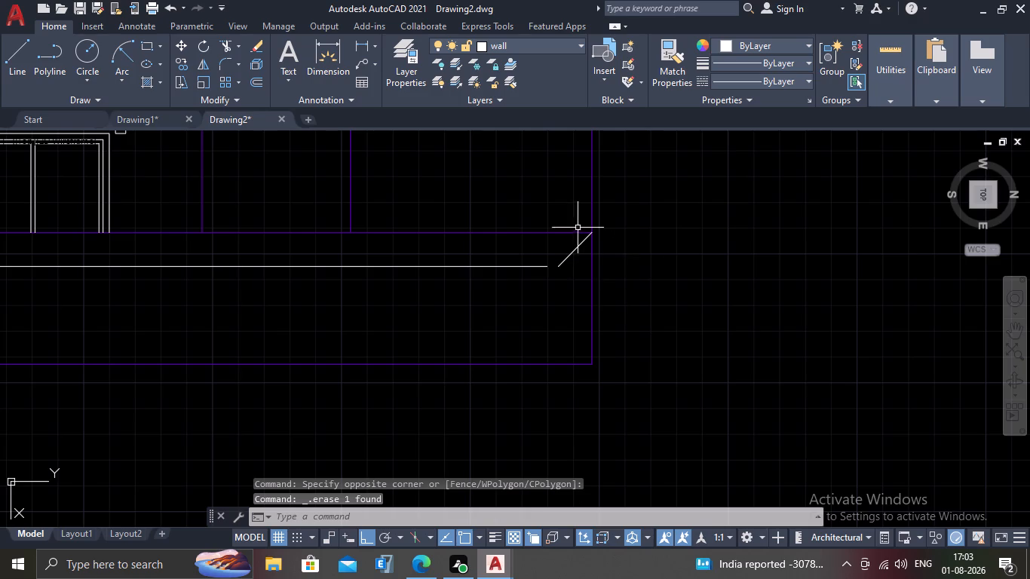
# Examine how the mirrored diagonal meets the base rectangle's top-right corner.
pyautogui.scroll(2, 578, 228)
pyautogui.click(556, 300)
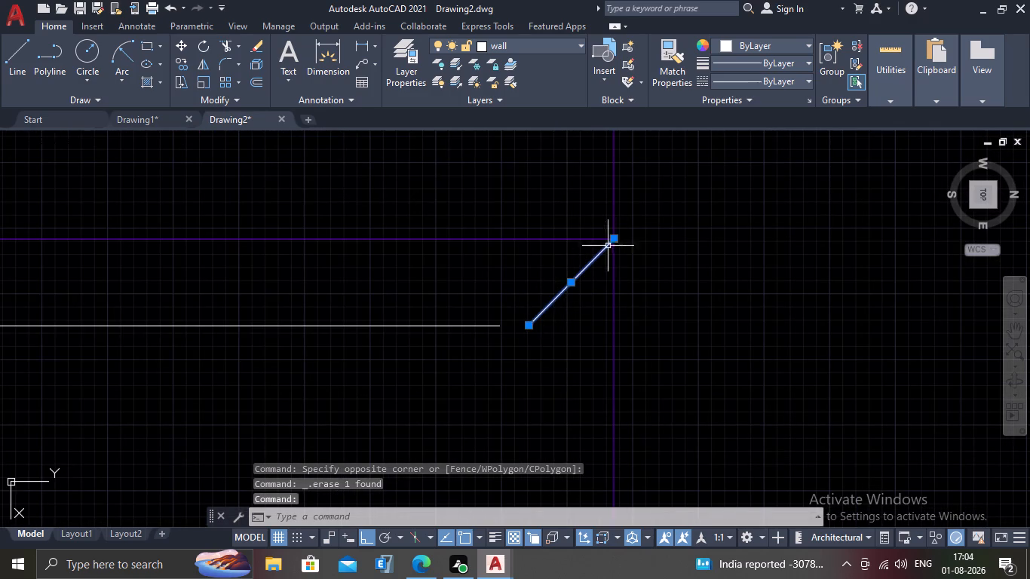
pyautogui.scroll(10, 612, 239)
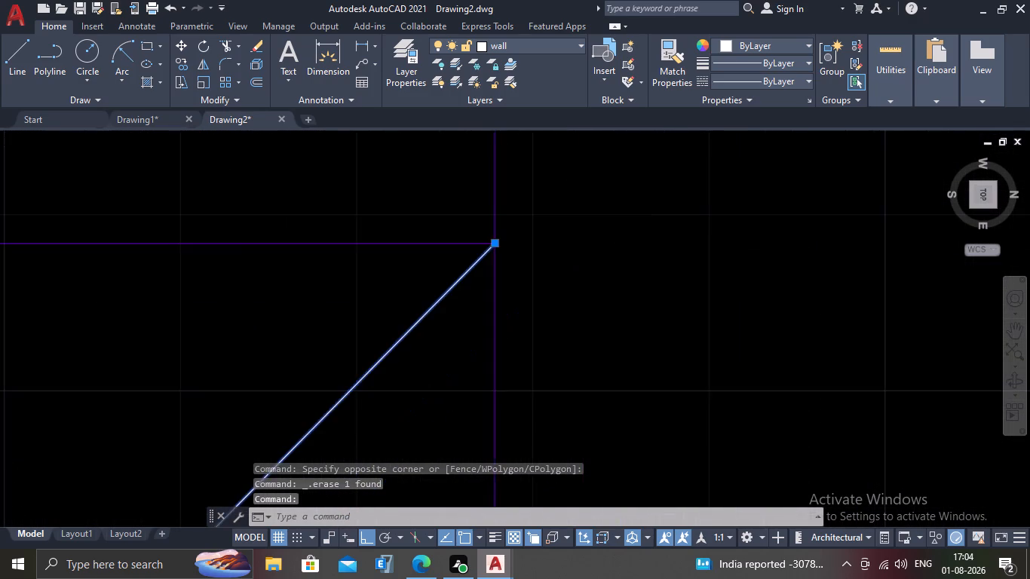
pyautogui.scroll(-1, 599, 256)
pyautogui.scroll(1, 599, 256)
pyautogui.press('Escape')
pyautogui.scroll(-1, 599, 256)
pyautogui.scroll(1, 599, 256)
pyautogui.scroll(-3, 599, 256)
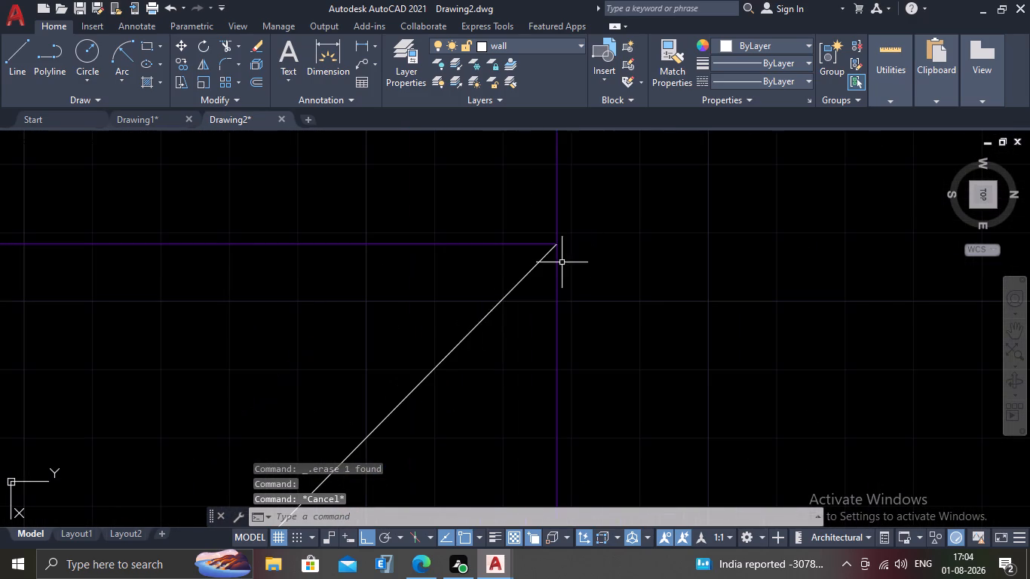
pyautogui.scroll(-3, 453, 320)
pyautogui.moveTo(453, 320); pyautogui.dragTo(583, 209, button='middle')
pyautogui.scroll(-3, 532, 285)
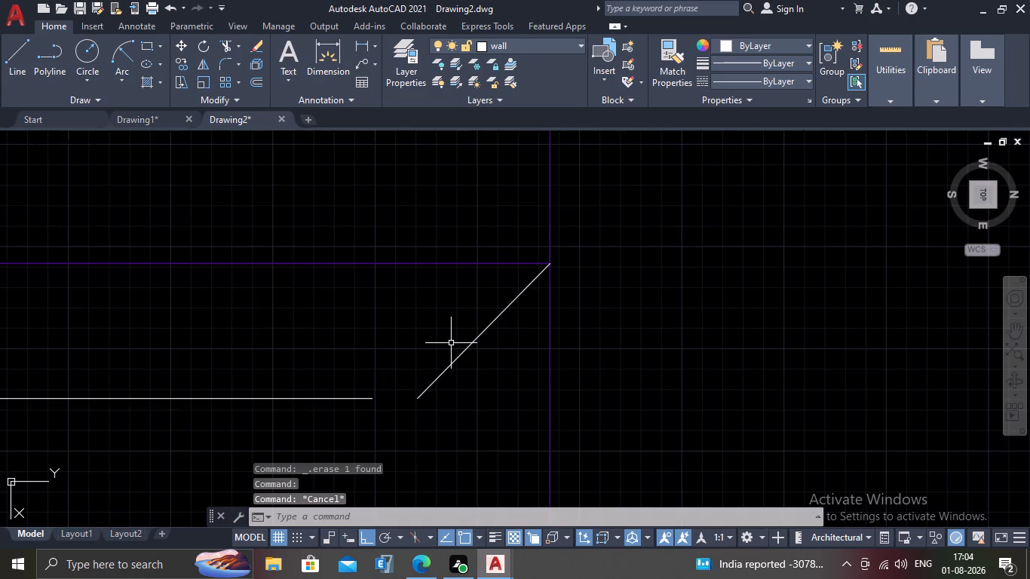
# Extend the long horizontal line's right end to the lower end of the mirrored diagonal.
pyautogui.moveTo(451, 343); pyautogui.dragTo(529, 305, button='middle')
pyautogui.write('EX')
pyautogui.press('Return')
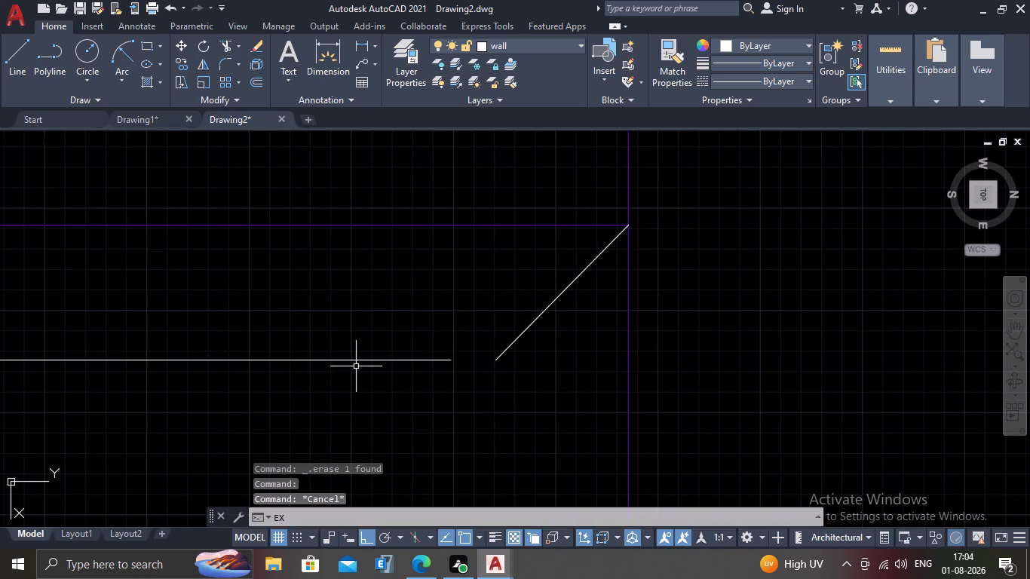
pyautogui.moveTo(354, 327); pyautogui.dragTo(355, 336)
pyautogui.click(360, 378)
pyautogui.press('Escape')
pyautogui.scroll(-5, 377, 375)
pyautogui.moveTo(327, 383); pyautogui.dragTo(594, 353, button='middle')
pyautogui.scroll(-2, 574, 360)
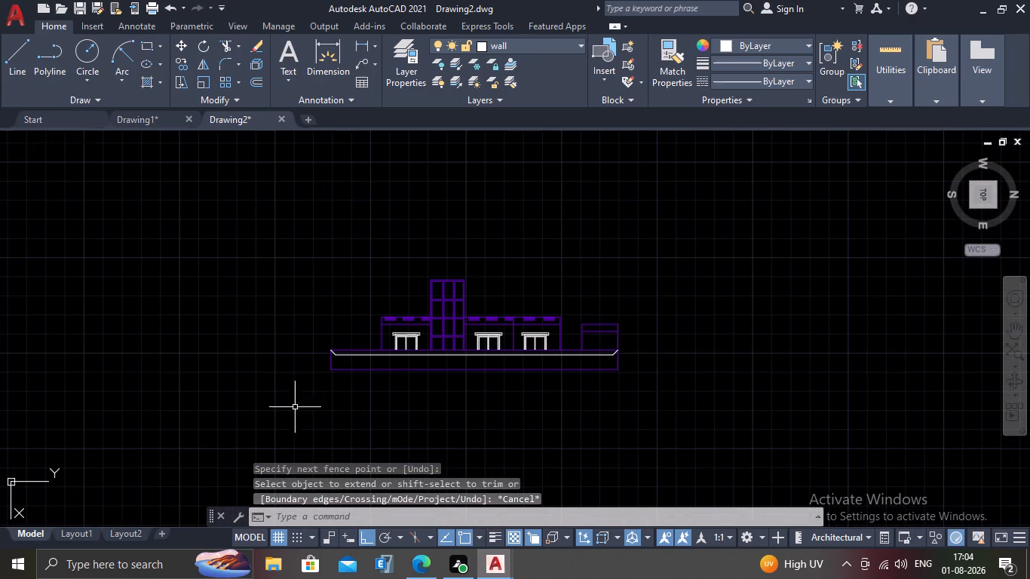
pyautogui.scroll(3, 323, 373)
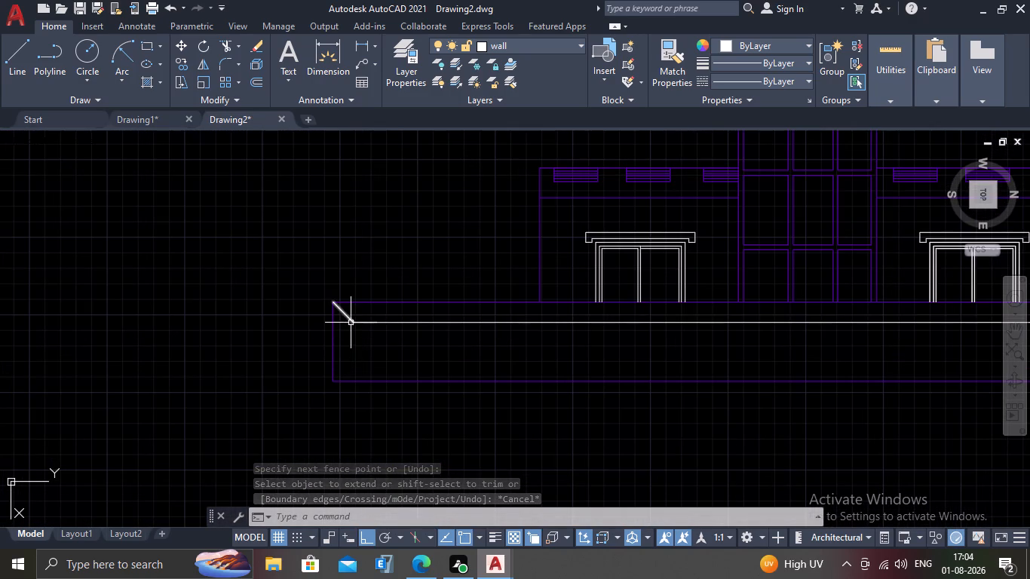
# Draw a vertical line from the left diagonal's lower end down to the base rectangle's bottom edge.
pyautogui.press('l')
pyautogui.press('Return')
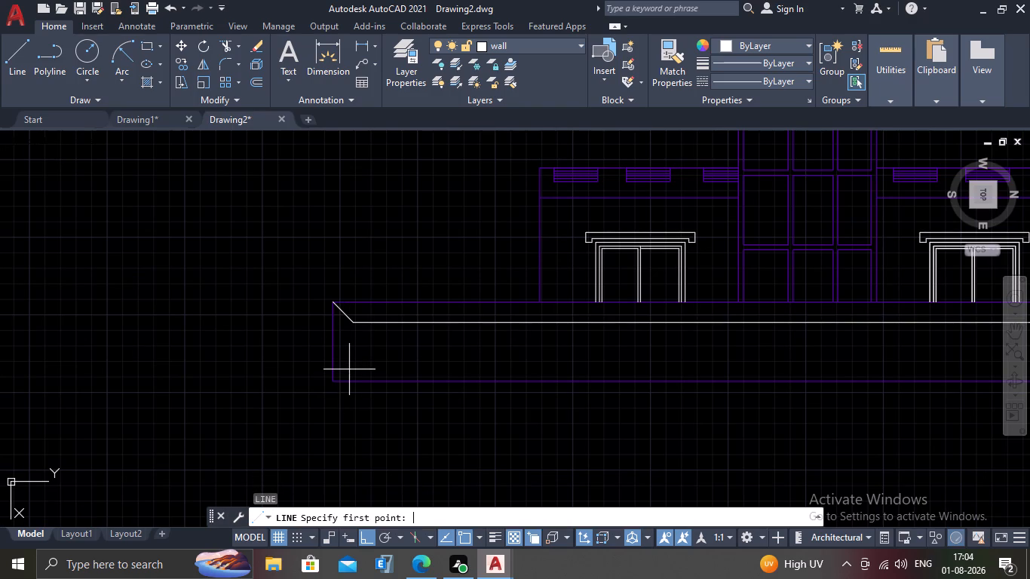
pyautogui.scroll(2, 349, 369)
pyautogui.click(351, 324)
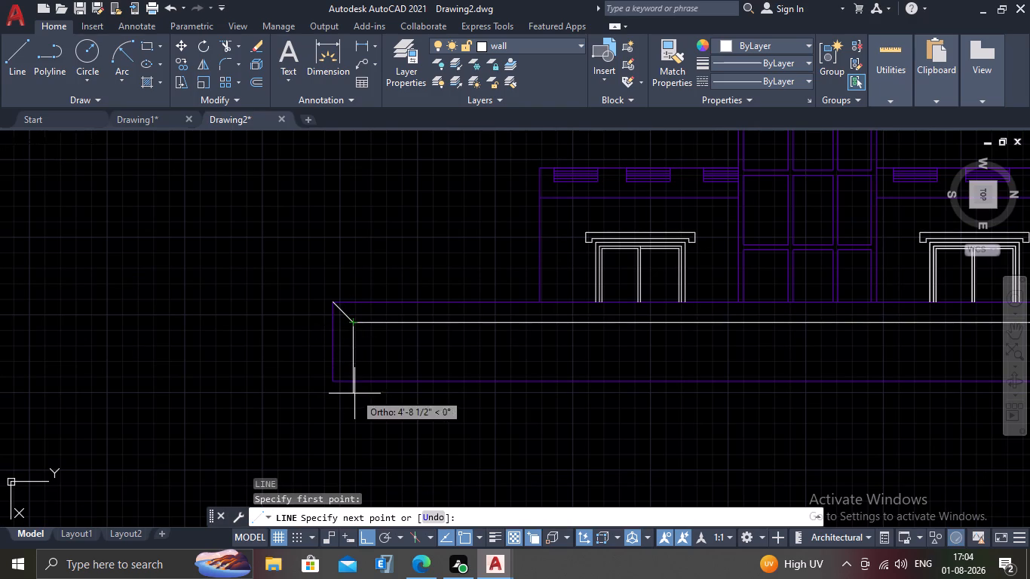
pyautogui.click(354, 379)
pyautogui.scroll(-2, 326, 390)
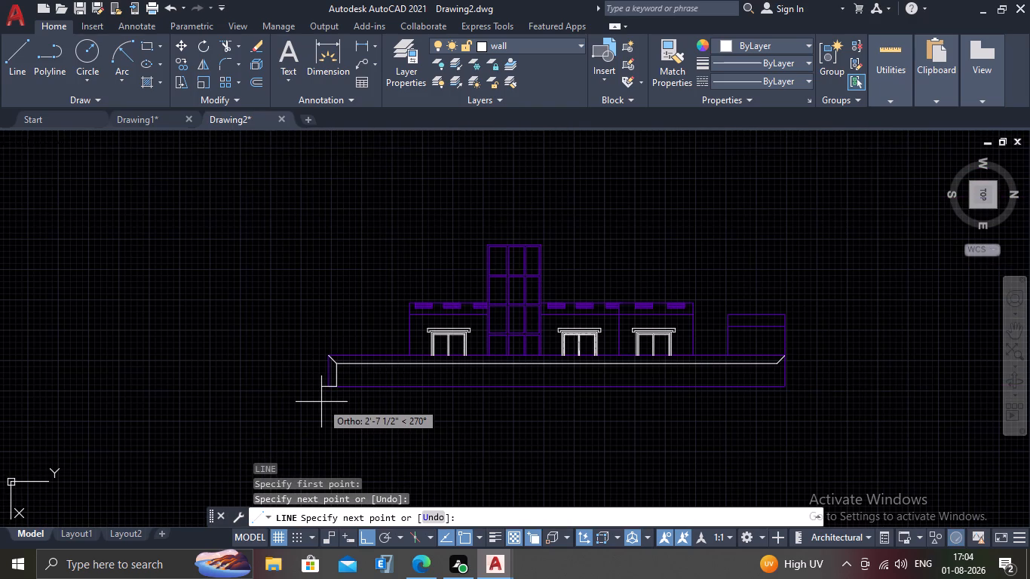
pyautogui.press('Escape')
# Draw a matching vertical line from the right diagonal's lower end down to the base rectangle's bottom edge.
pyautogui.scroll(-2, 321, 402)
pyautogui.scroll(2, 482, 396)
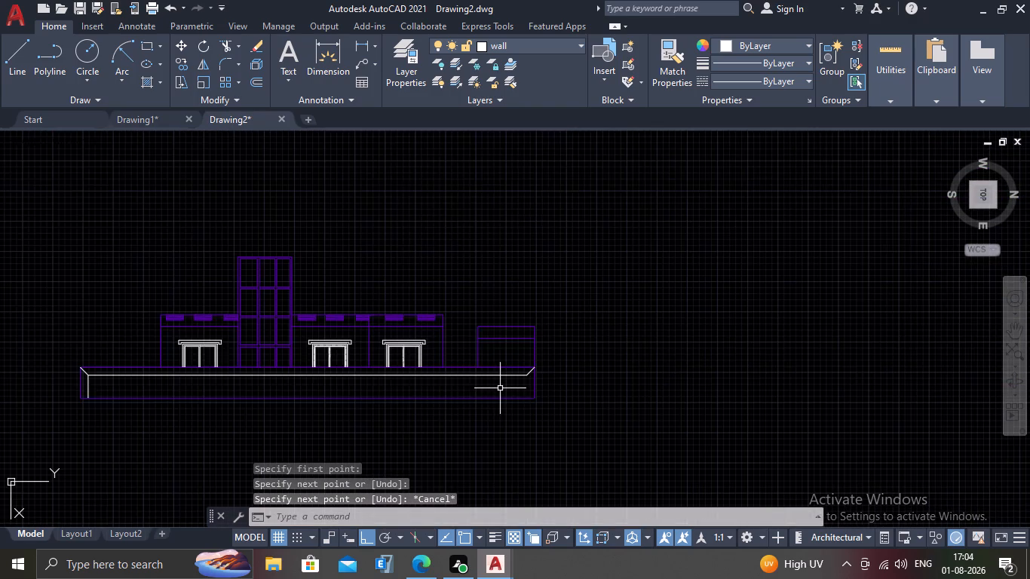
pyautogui.scroll(2, 501, 388)
pyautogui.press('l')
pyautogui.press('Return')
pyautogui.scroll(2, 581, 367)
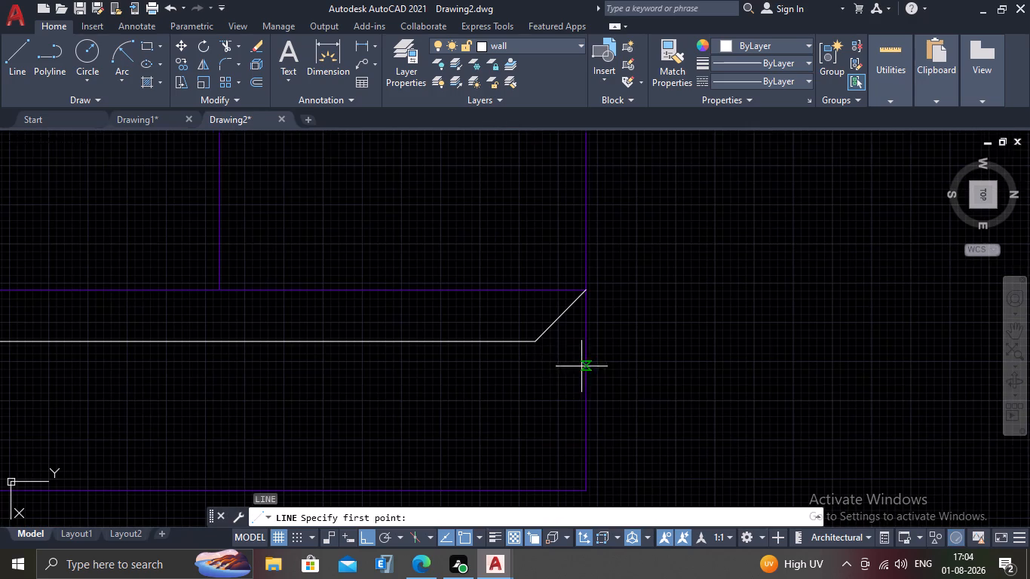
pyautogui.click(537, 343)
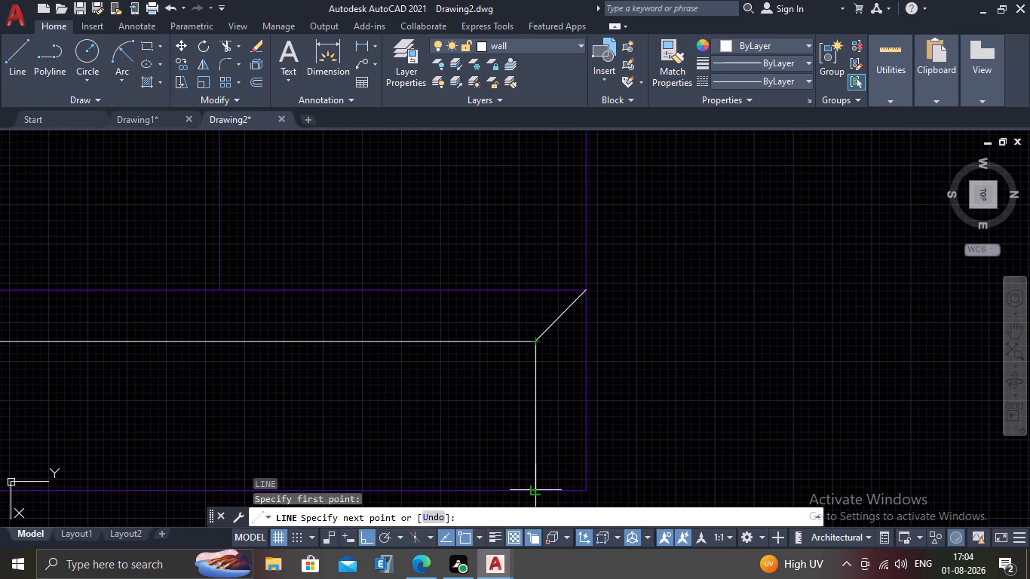
pyautogui.doubleClick(537, 490)
pyautogui.press('Escape')
# Examine the base's inner outline, checking its left corner and both vertical lines against the whole elevation.
pyautogui.scroll(-2, 537, 490)
pyautogui.moveTo(452, 475); pyautogui.dragTo(621, 423, button='middle')
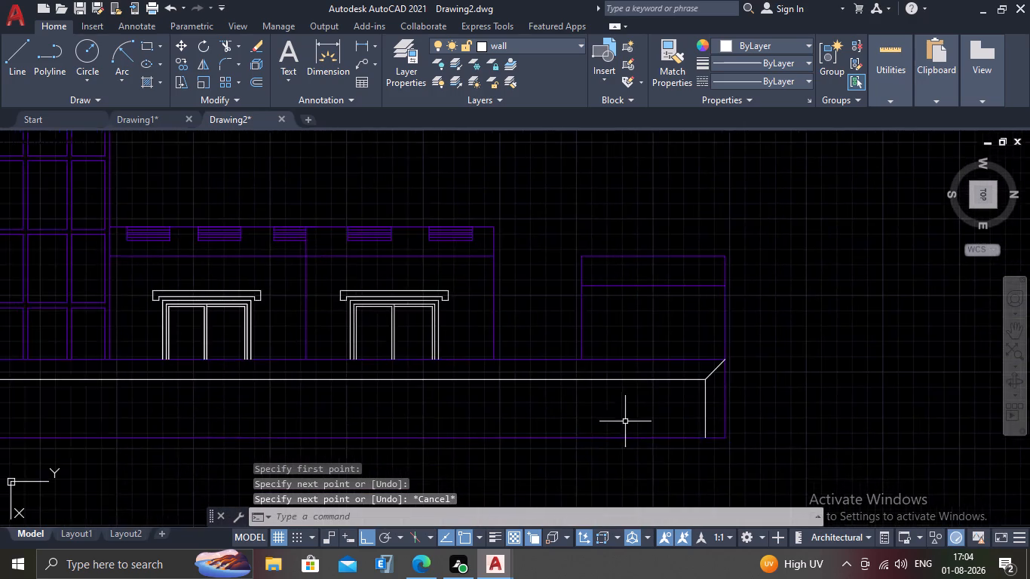
pyautogui.scroll(-2, 626, 420)
pyautogui.moveTo(253, 404); pyautogui.dragTo(275, 401, button='middle')
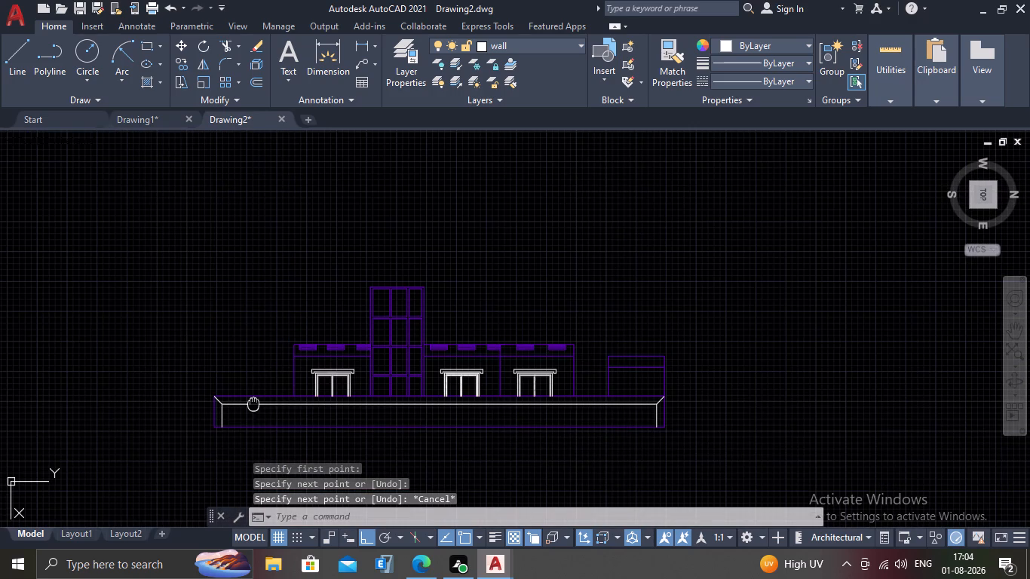
pyautogui.moveTo(275, 401); pyautogui.dragTo(339, 387, button='middle')
pyautogui.scroll(3, 308, 400)
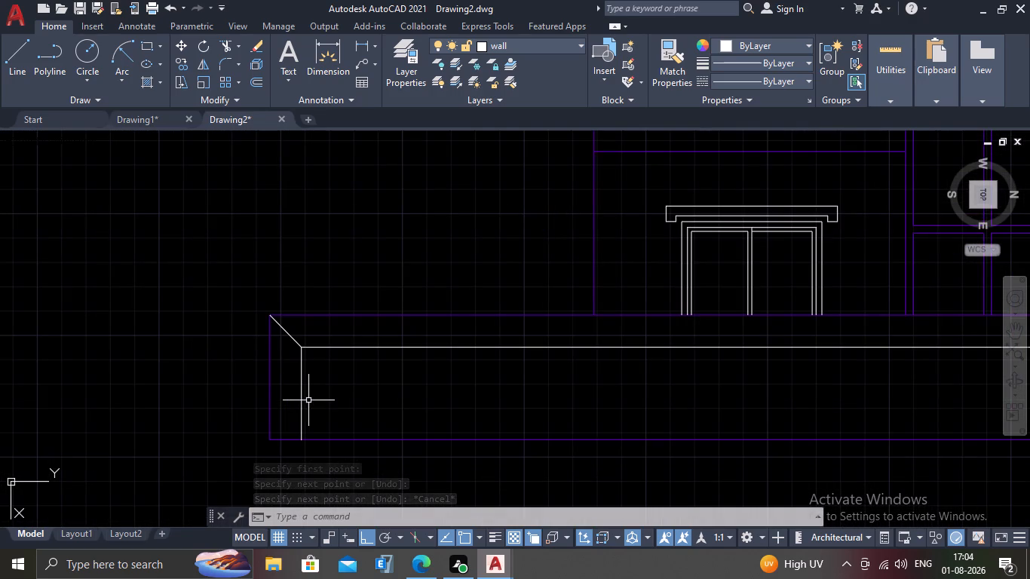
pyautogui.scroll(-1, 341, 393)
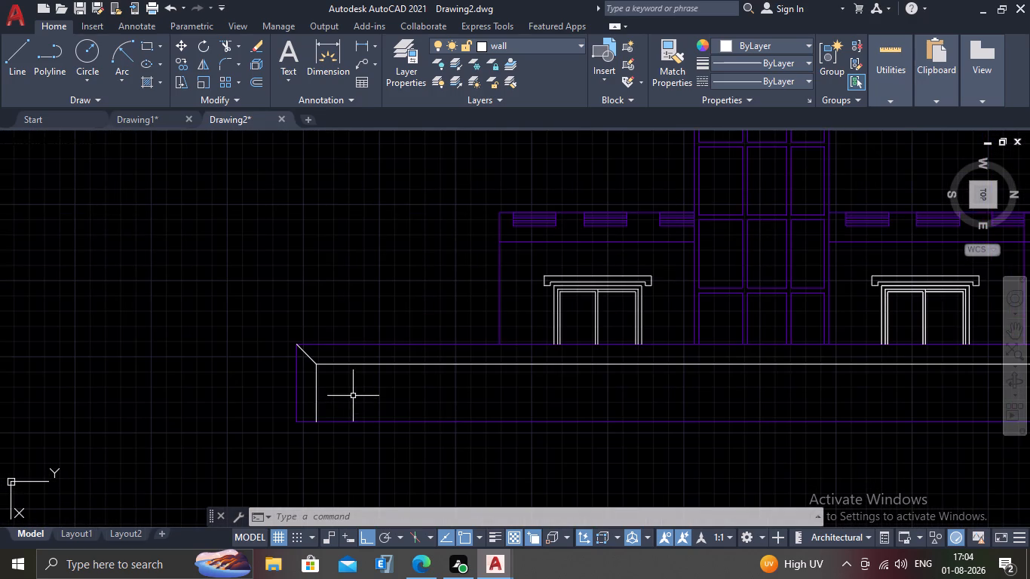
pyautogui.moveTo(354, 394); pyautogui.dragTo(312, 335, button='middle')
pyautogui.scroll(-1, 312, 335)
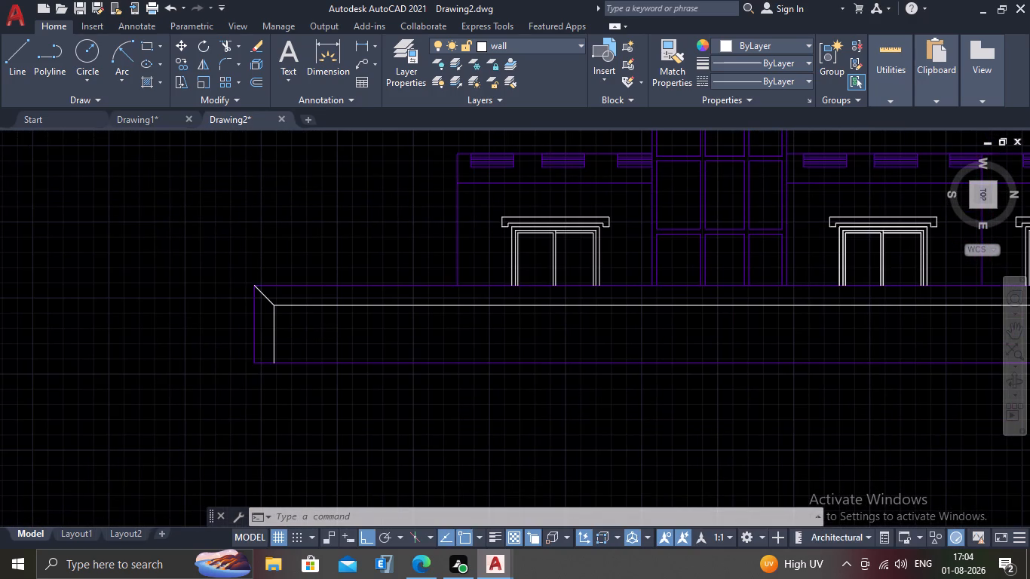
pyautogui.scroll(1, 299, 327)
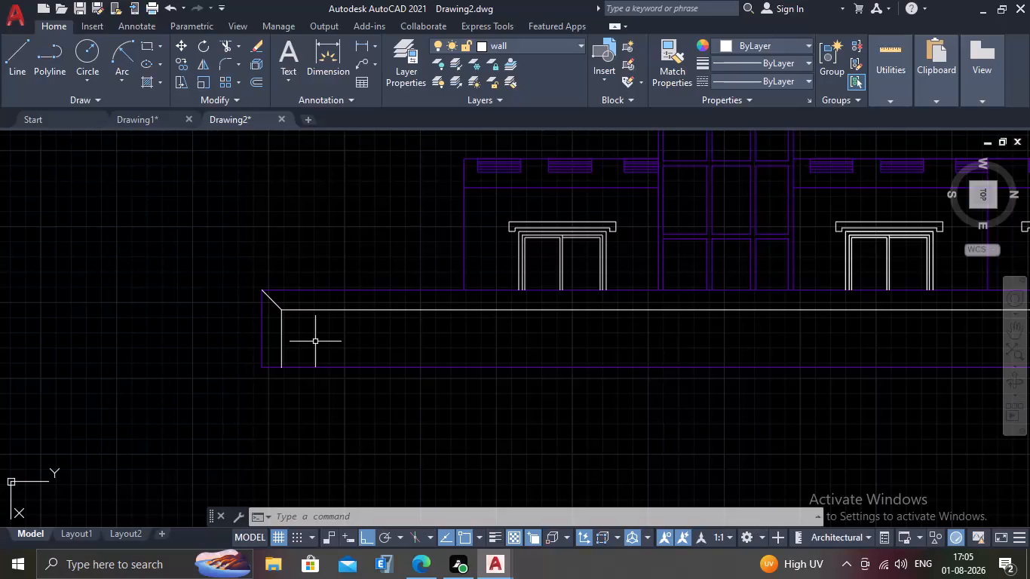
pyautogui.scroll(-2, 315, 342)
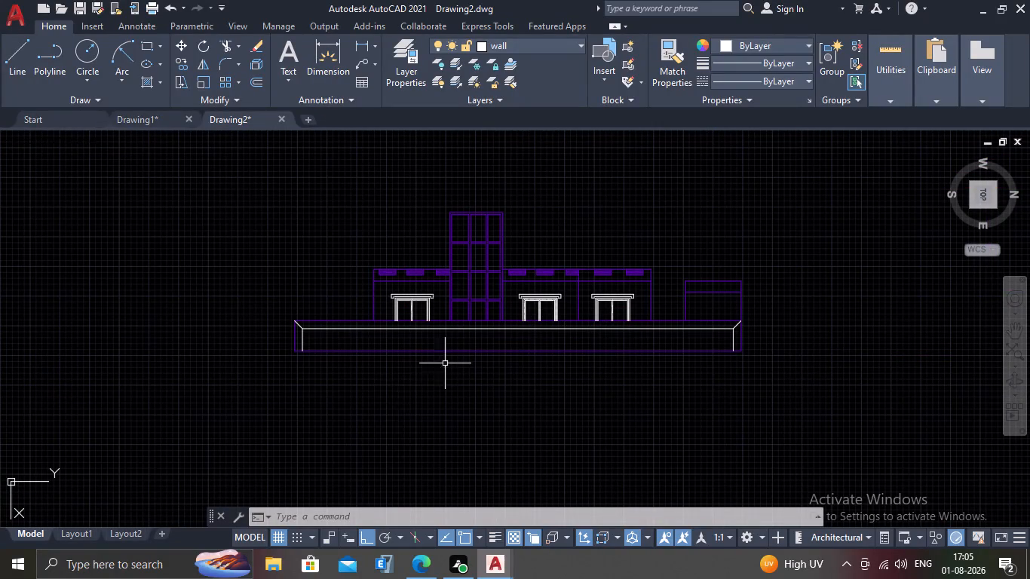